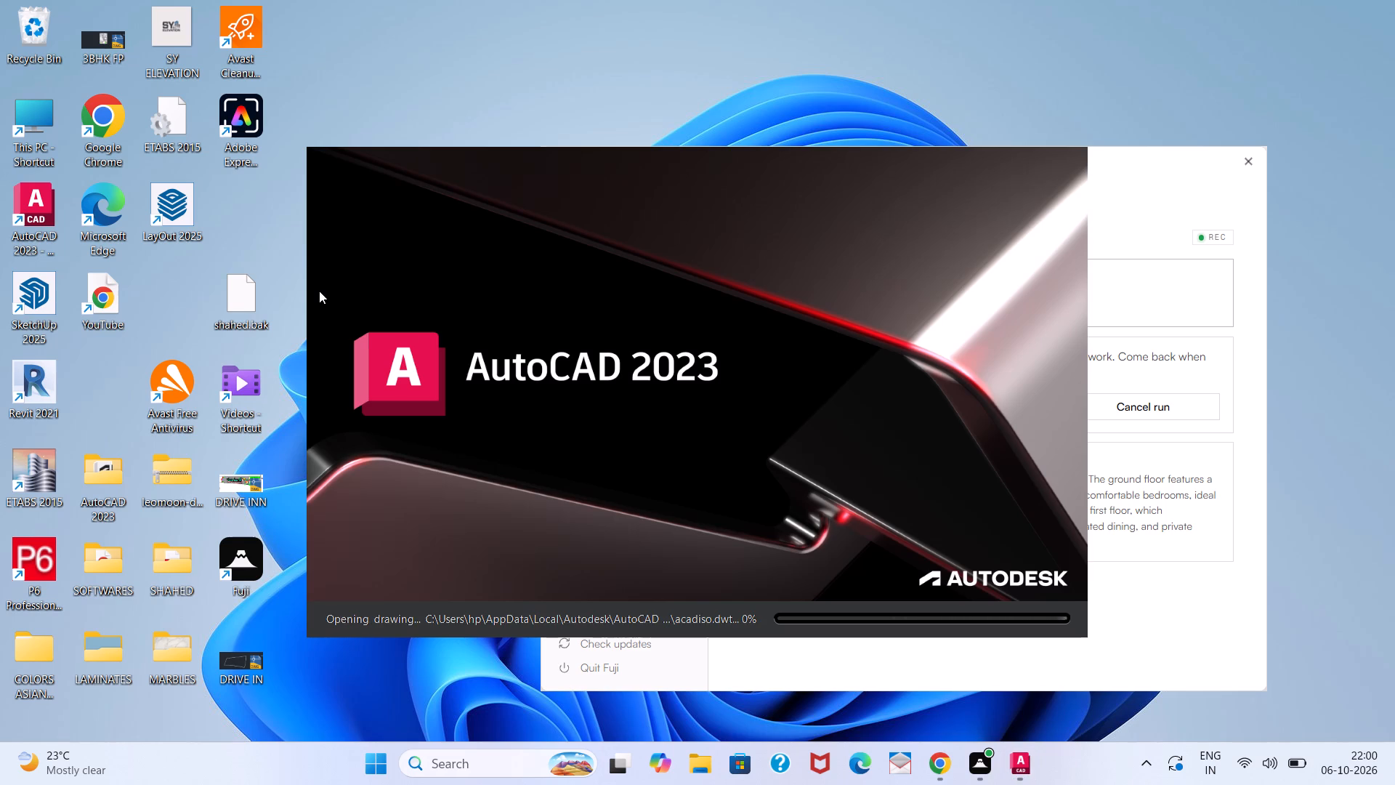
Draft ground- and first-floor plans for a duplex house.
Create a new blank drawing.
scroll(319, 291, up, 1)
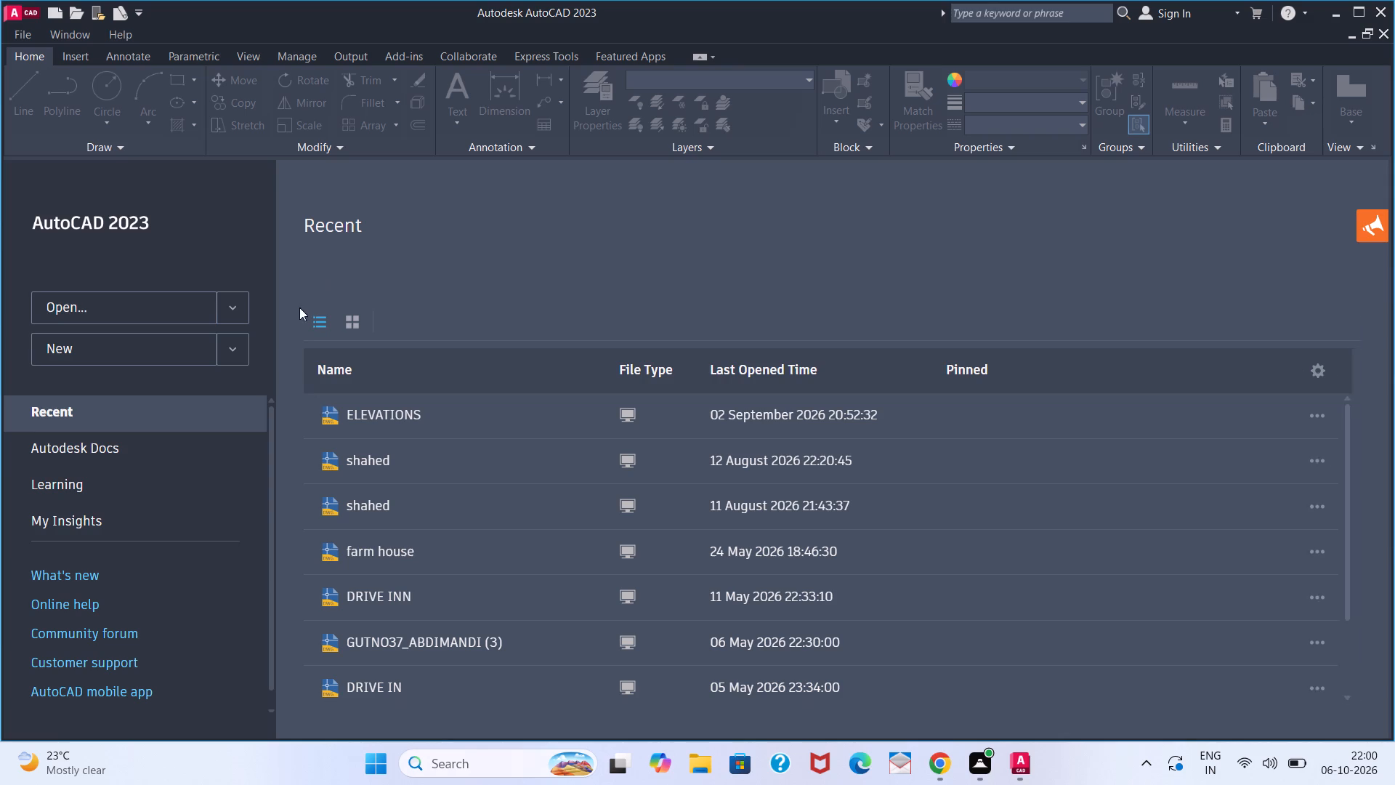
click(147, 336)
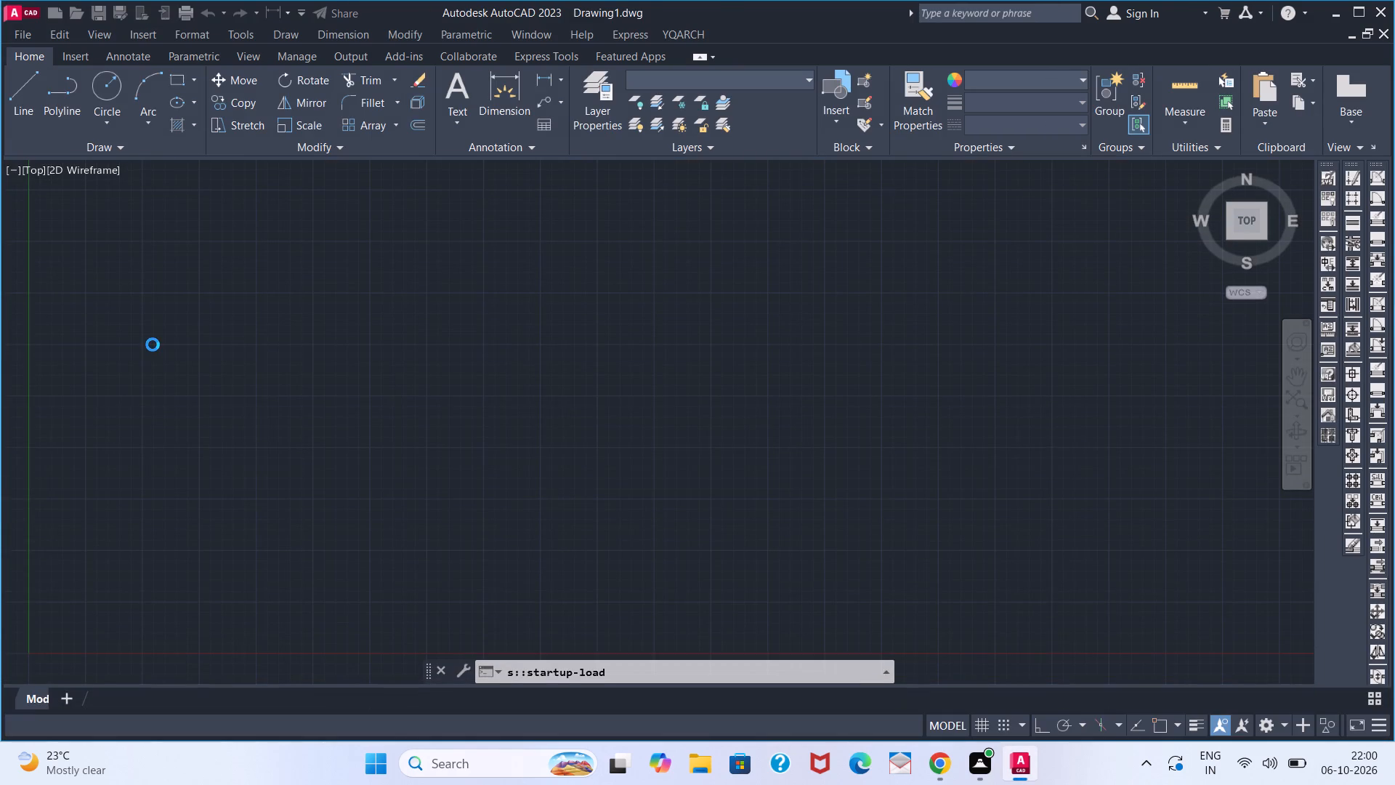
Set the drawing's length units to Engineering with 0'-0" precision.
text(UN)
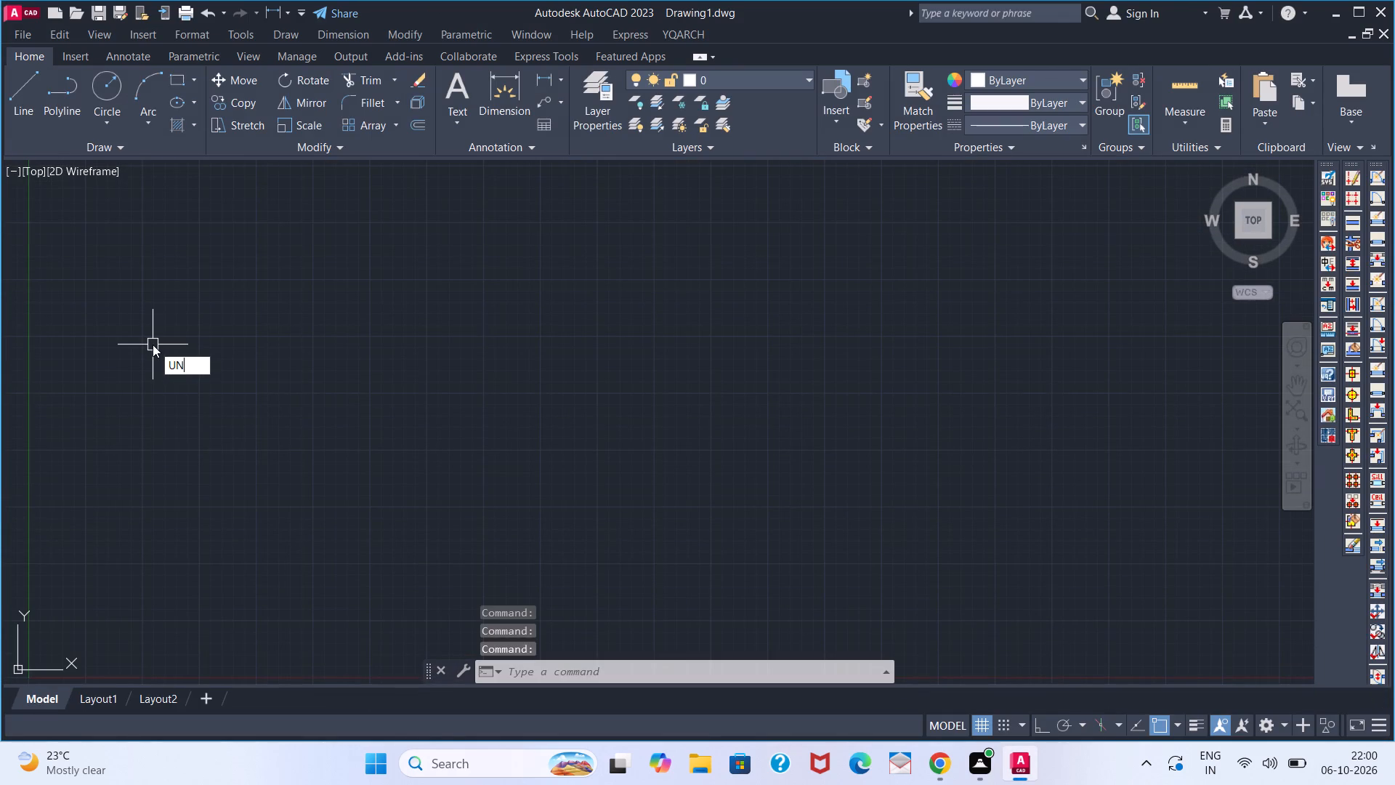
key(Return)
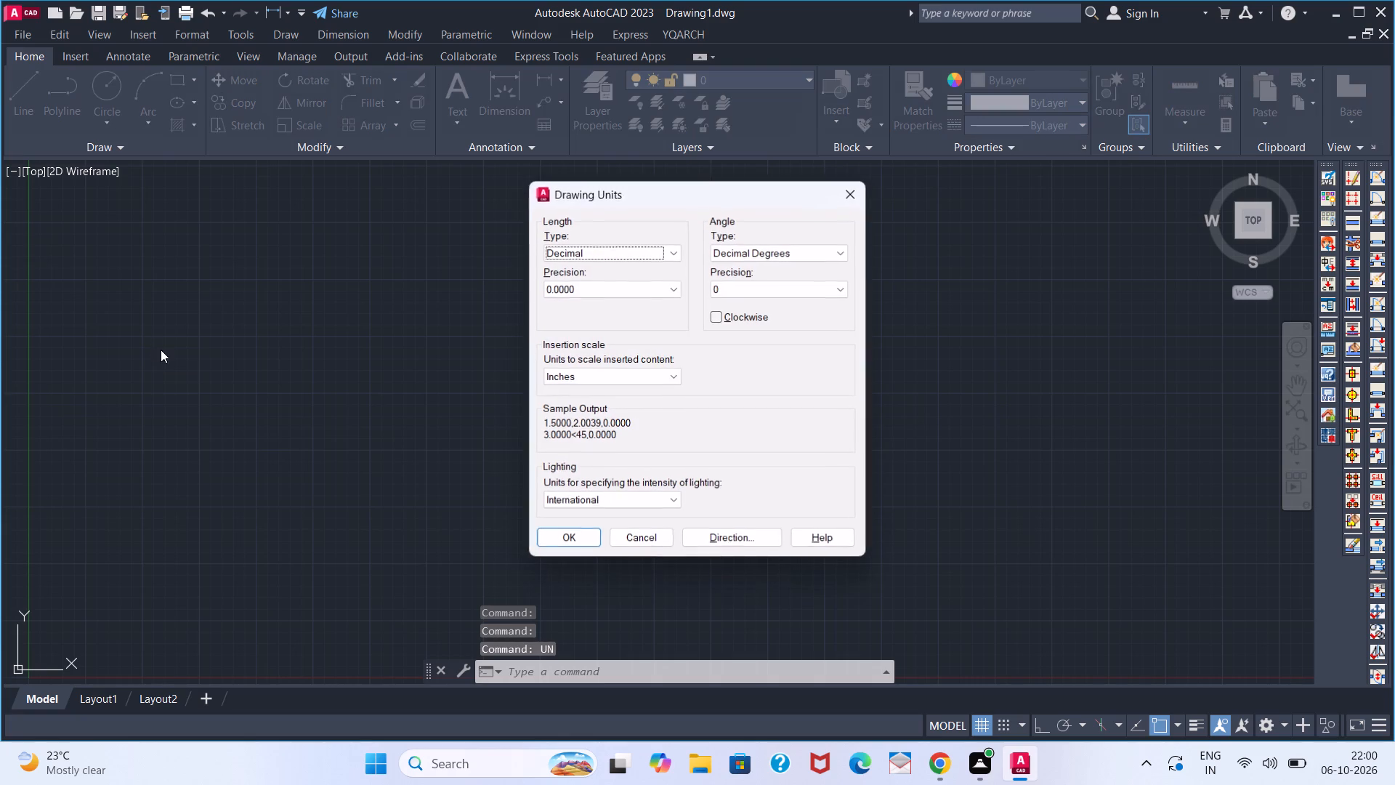
click(635, 251)
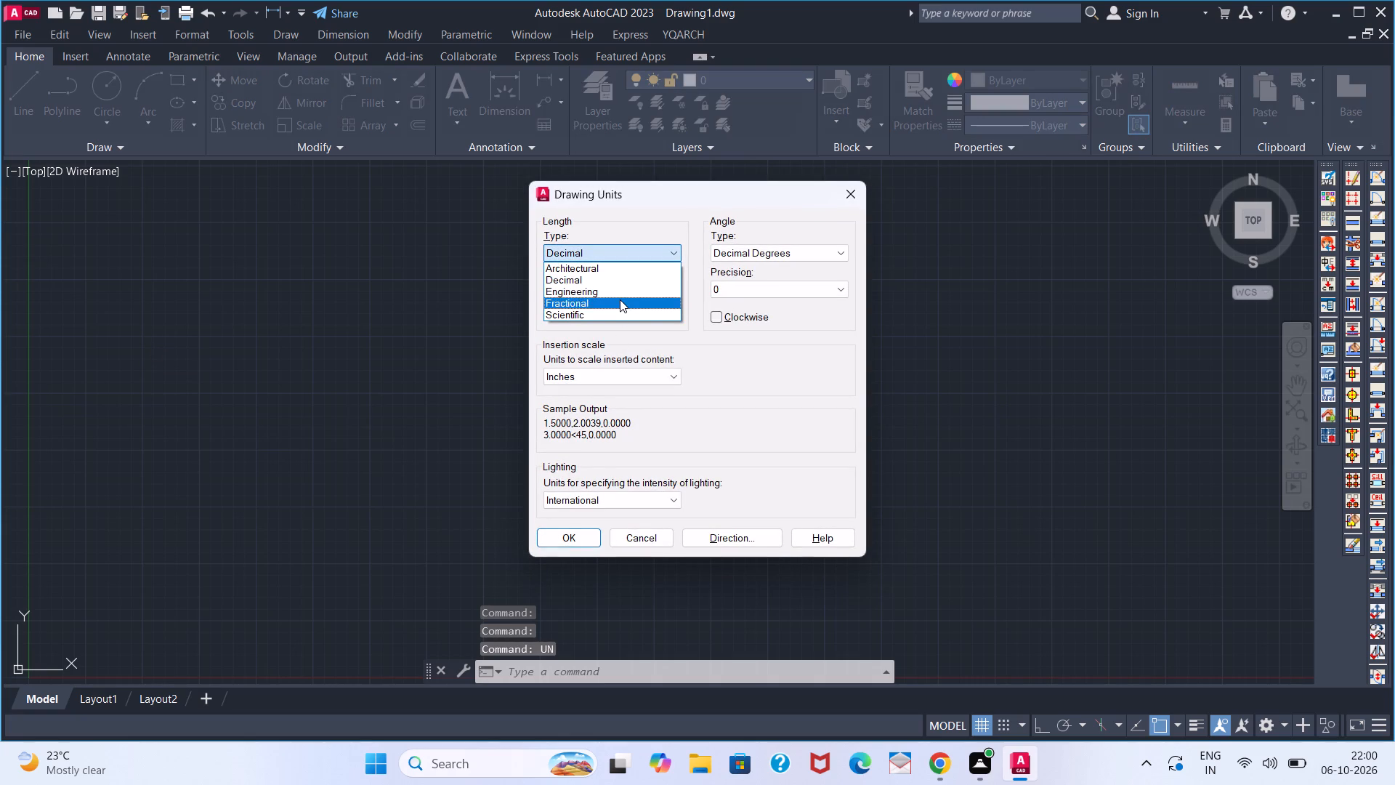
click(620, 283)
click(618, 260)
click(613, 286)
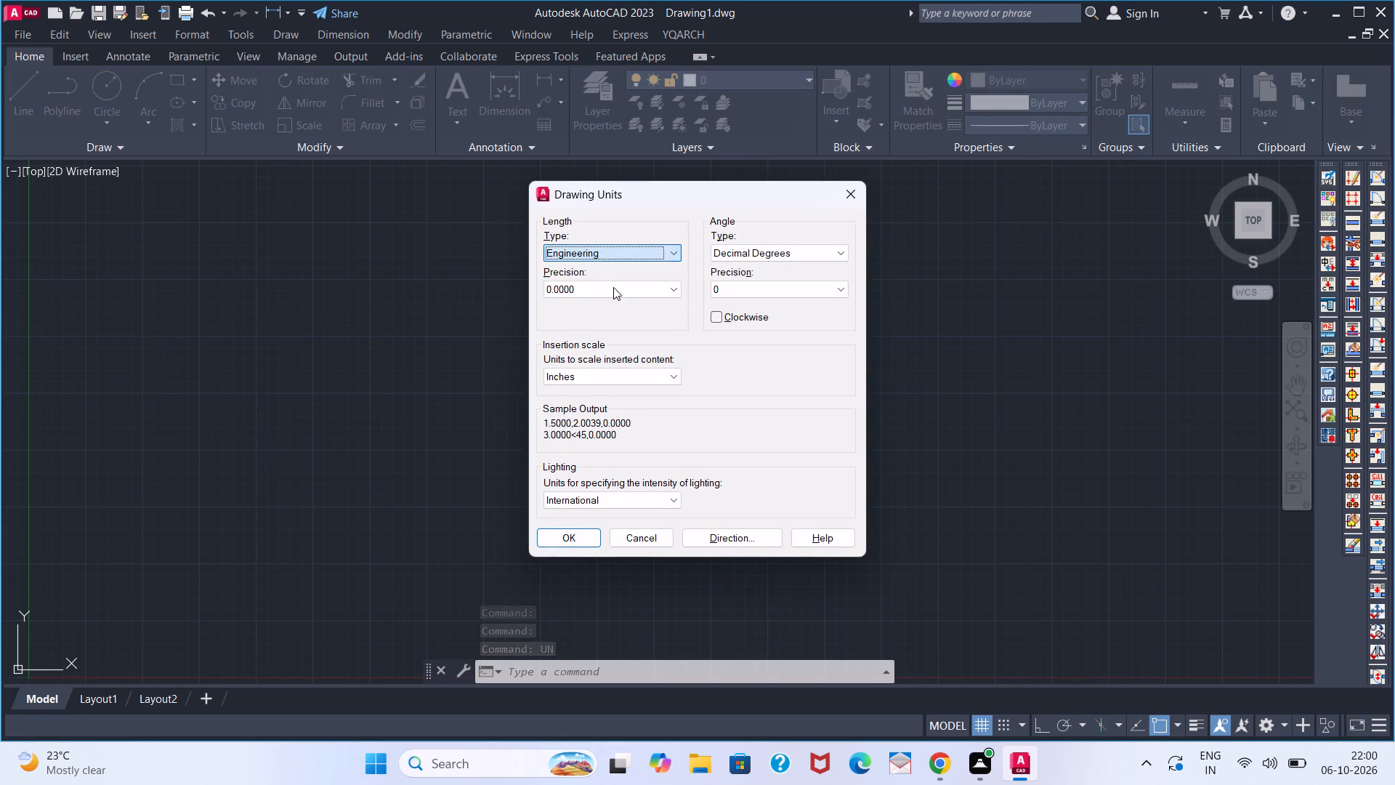
click(612, 294)
click(612, 305)
click(581, 544)
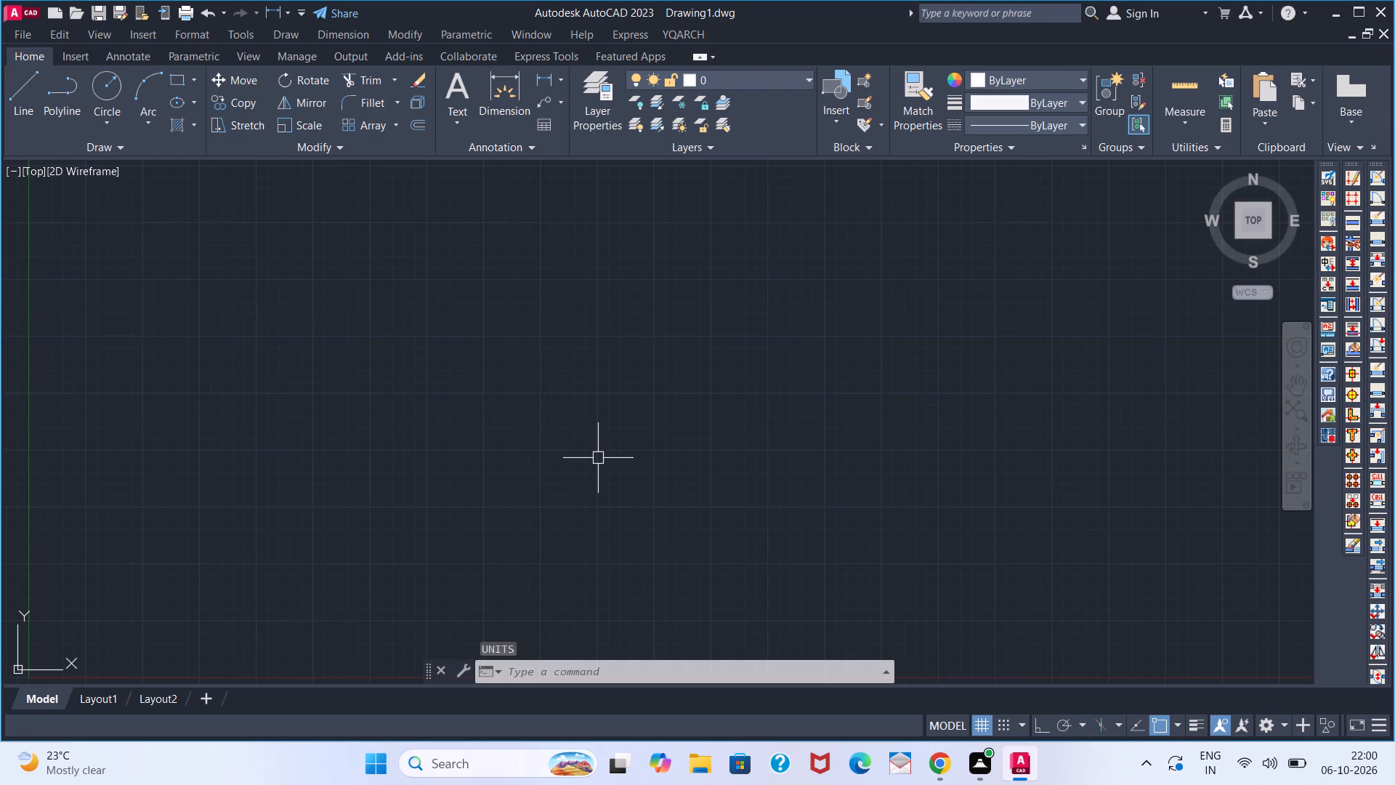
Set the model space limits from 0,0 to 100',100'.
text(LIM)
key(Return)
text(0,0)
key(Return)
text(100')
text(,100')
key(Return)
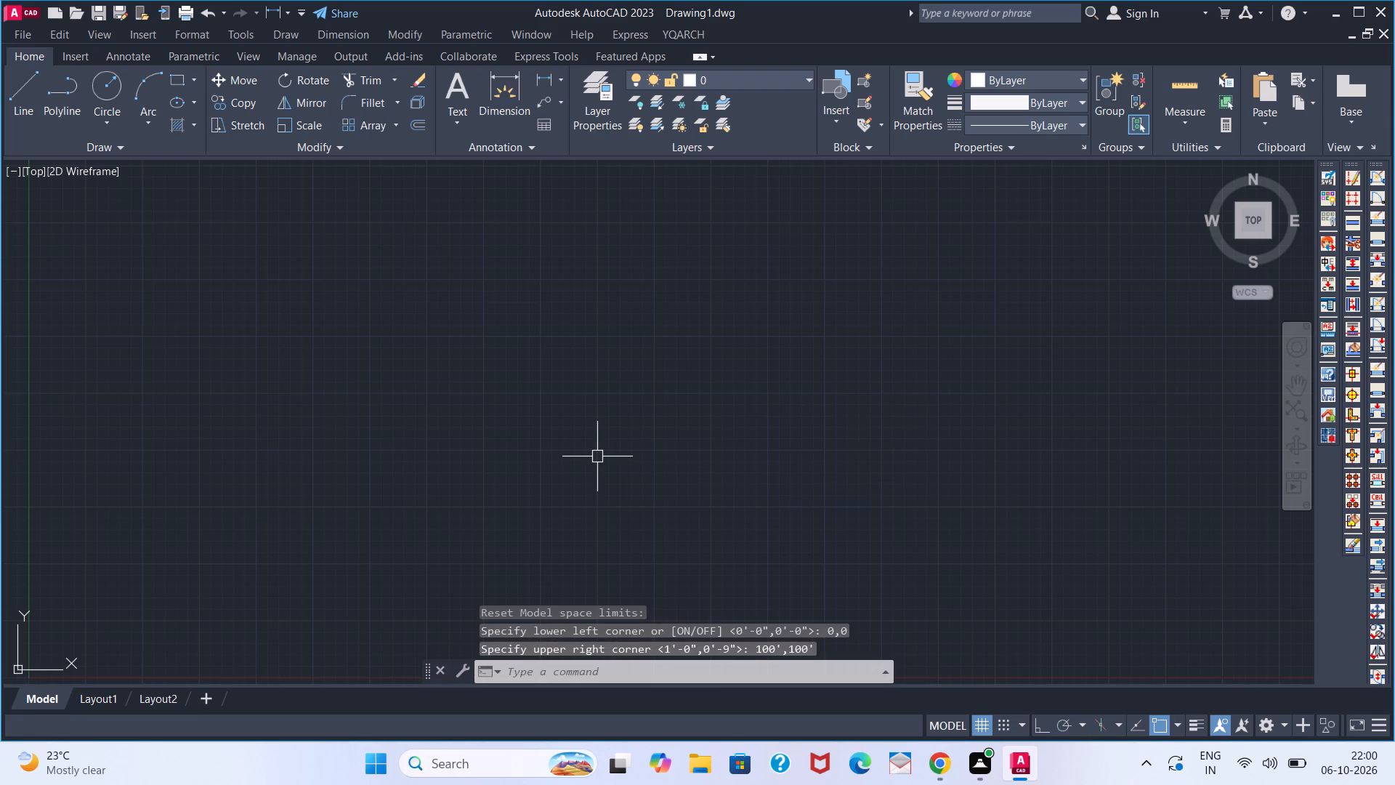
key(z)
key(Return)
key(a)
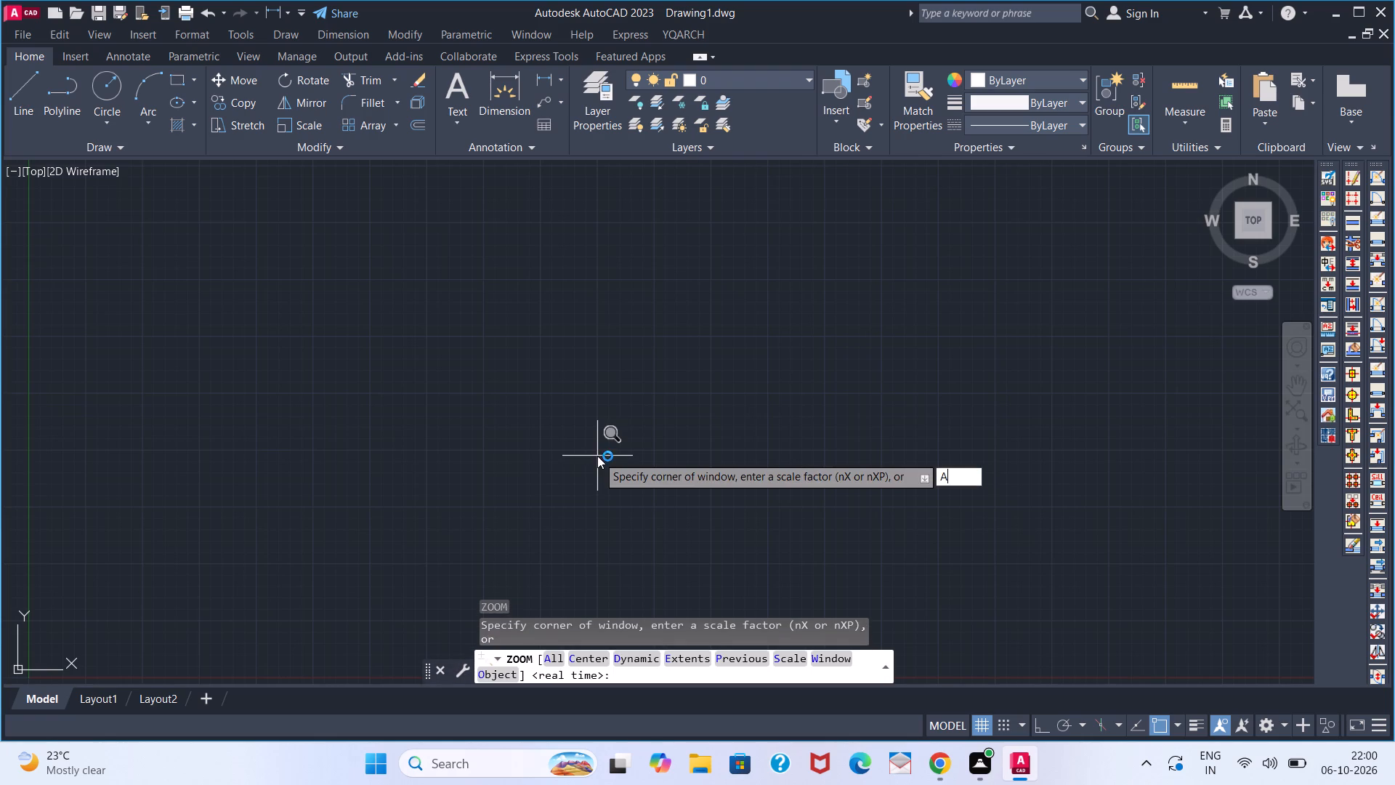
key(Return)
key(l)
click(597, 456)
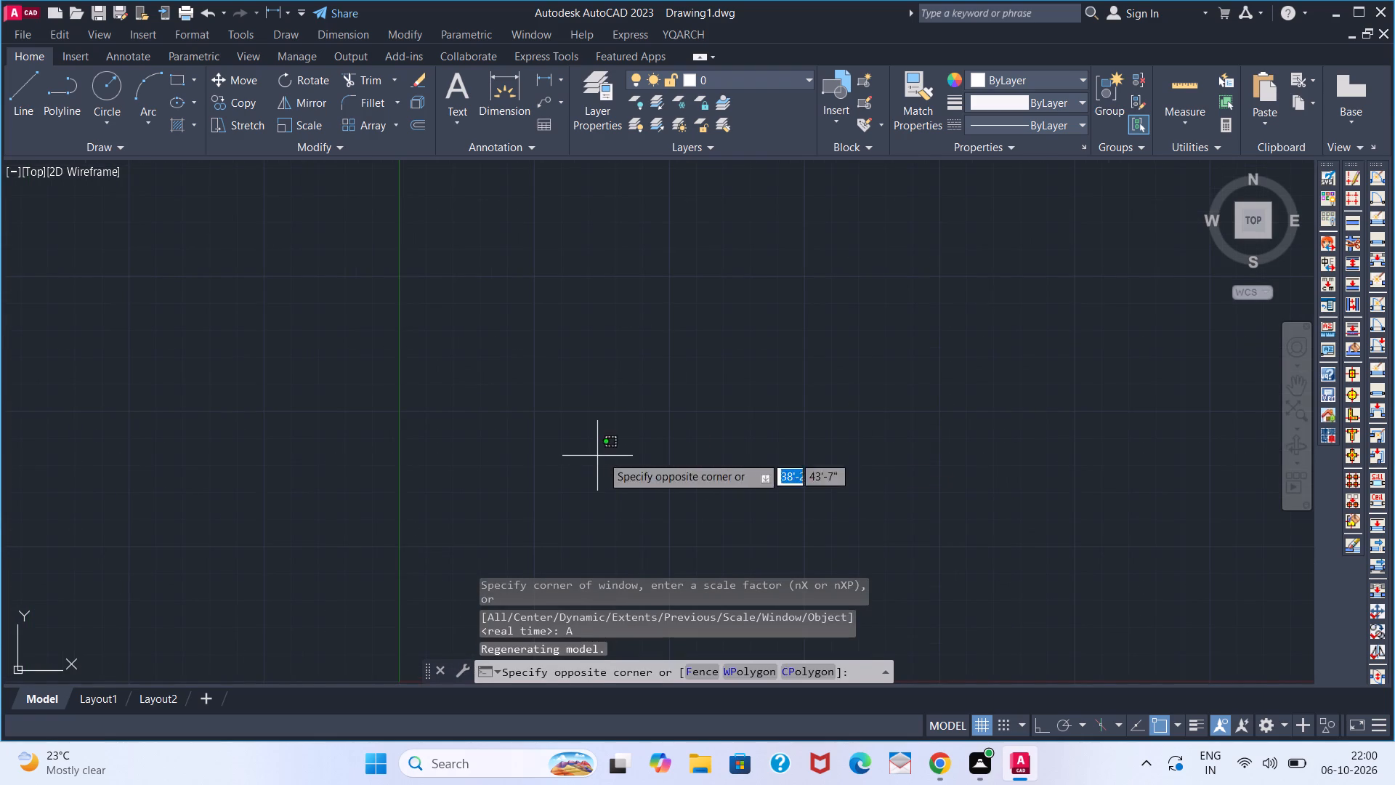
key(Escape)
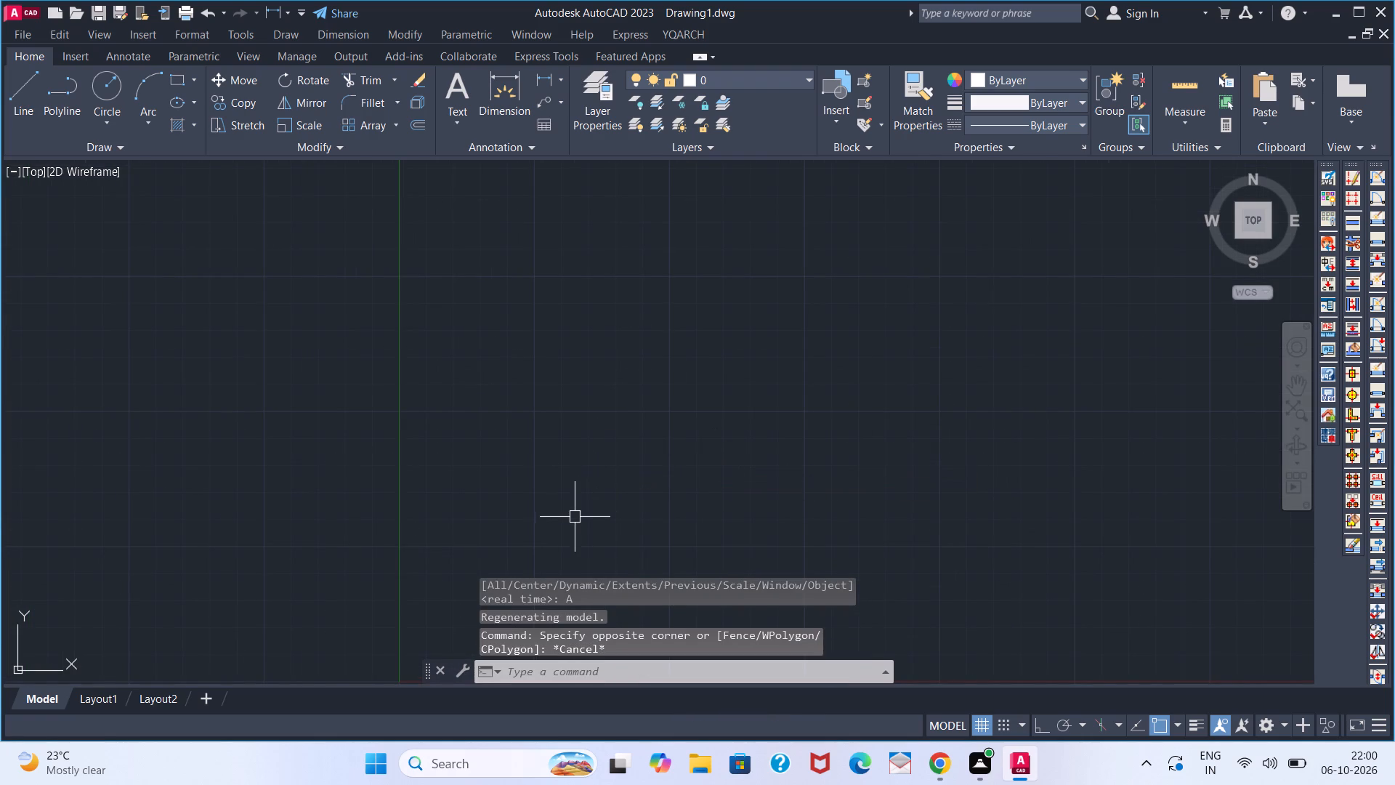
Start a line at a freely picked point inside the drawing limits and turn Ortho mode on.
key(l)
key(Return)
click(573, 521)
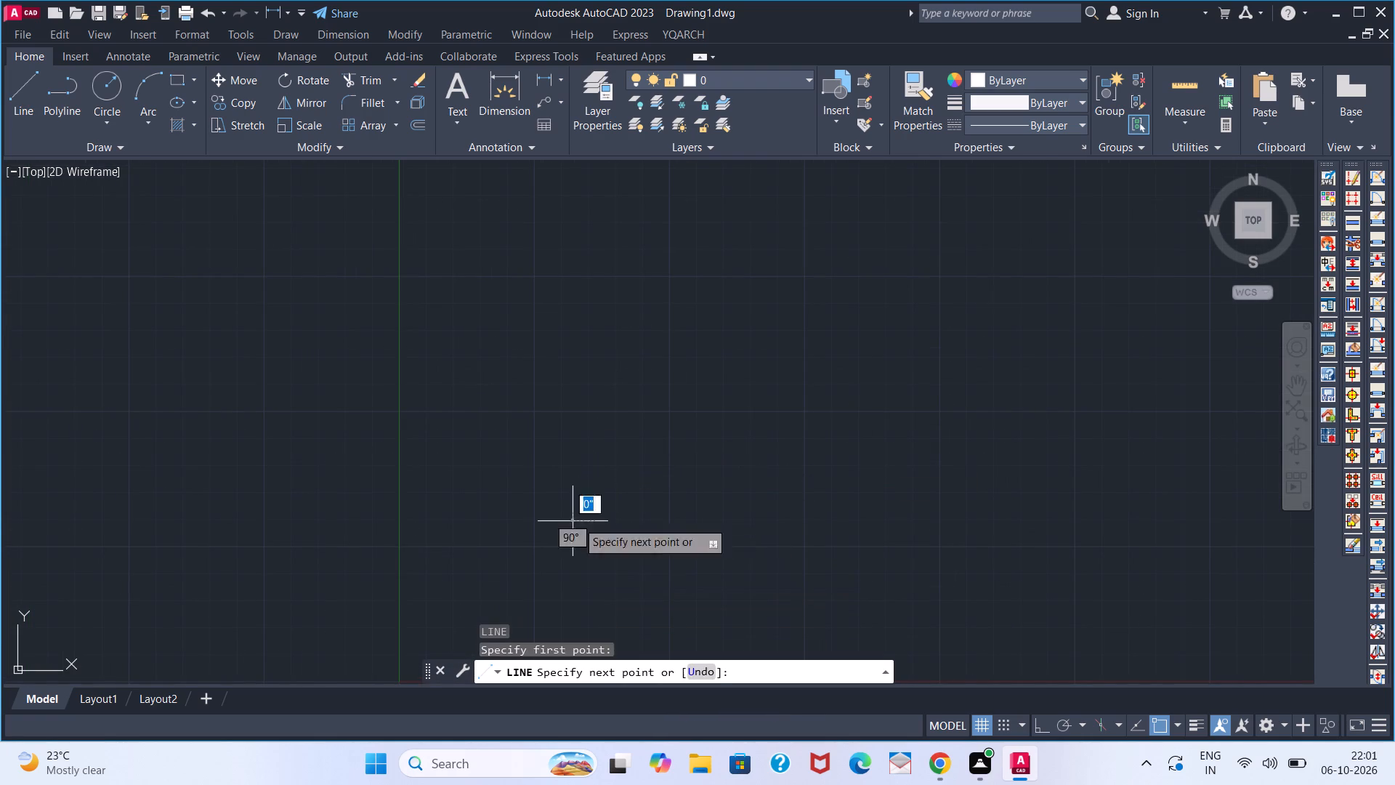
click(1040, 729)
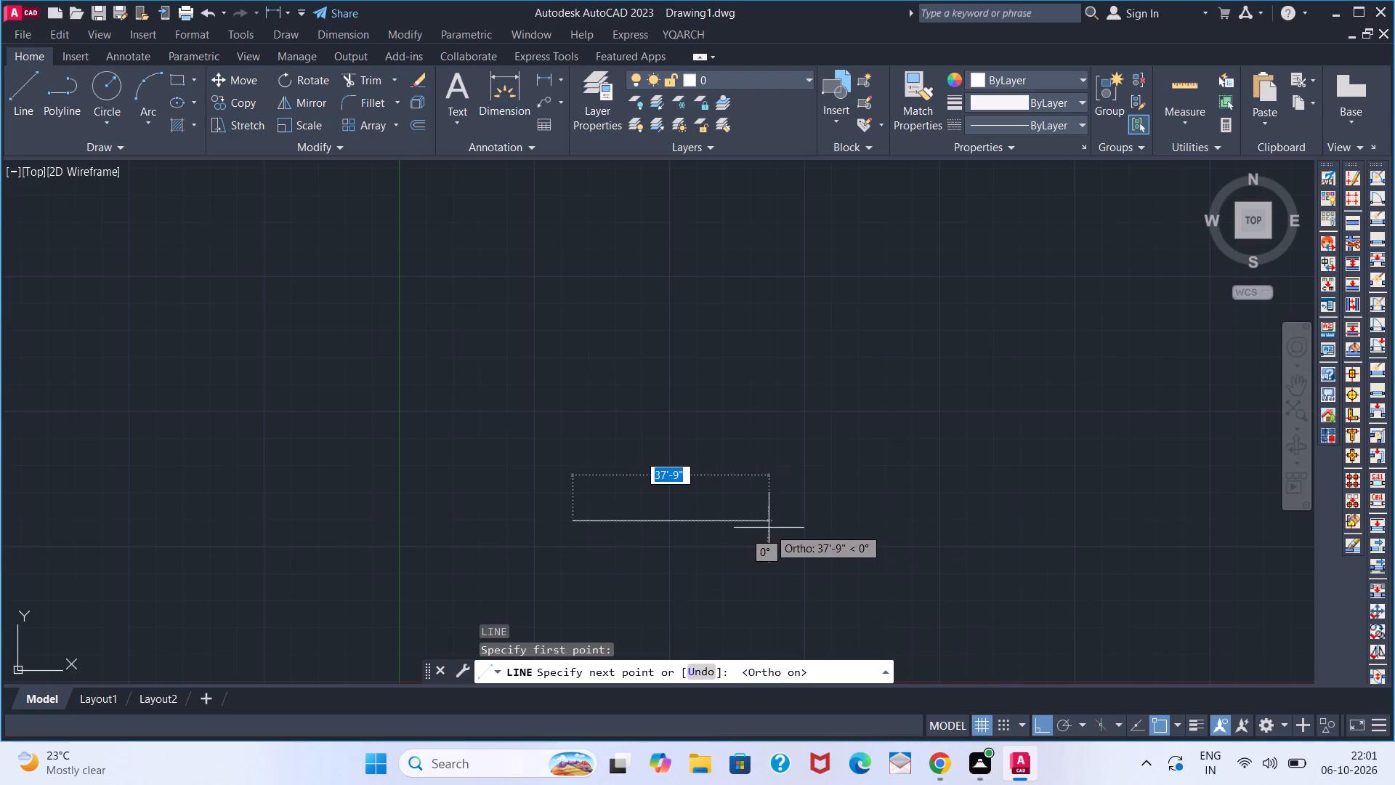
Switch to the Fuji window with the duplex house task description.
key(alt+Tab)
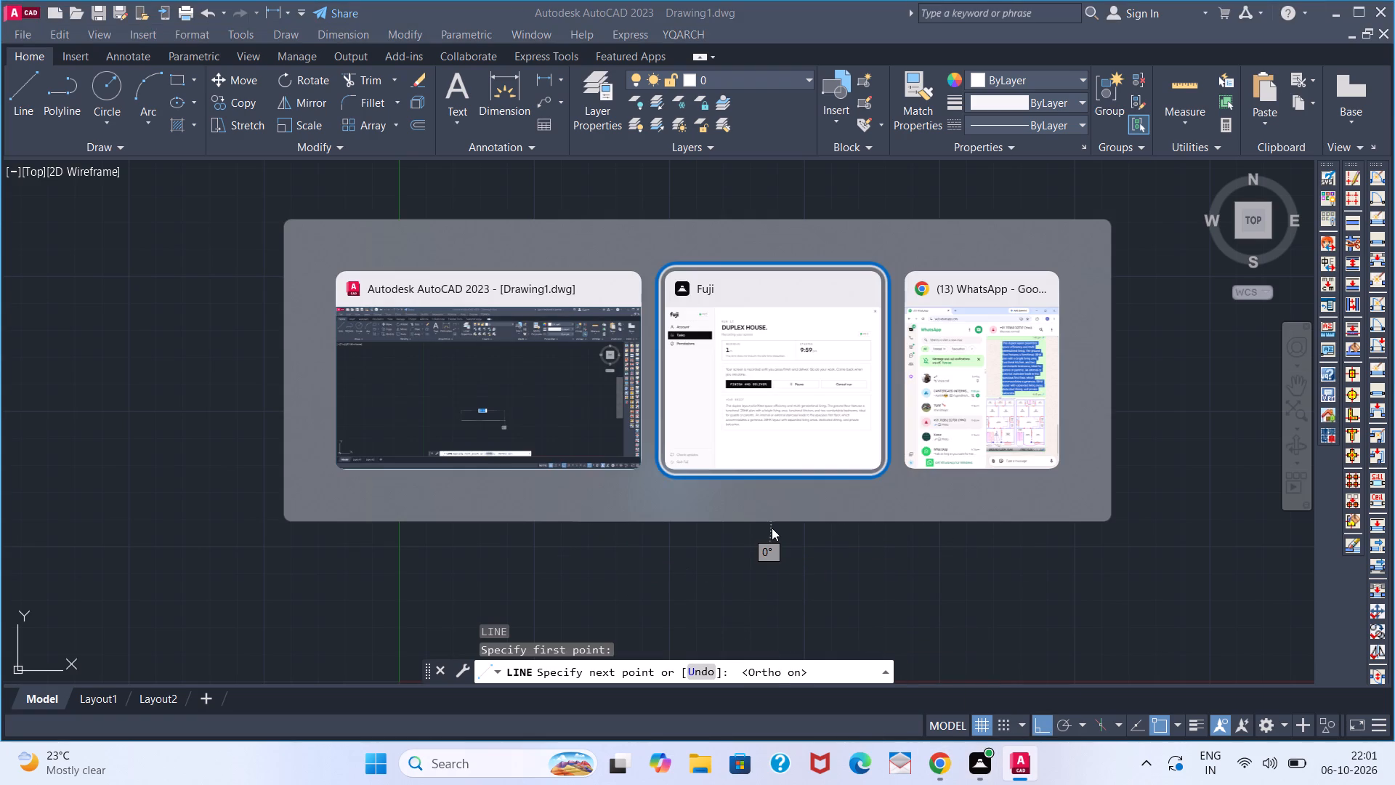
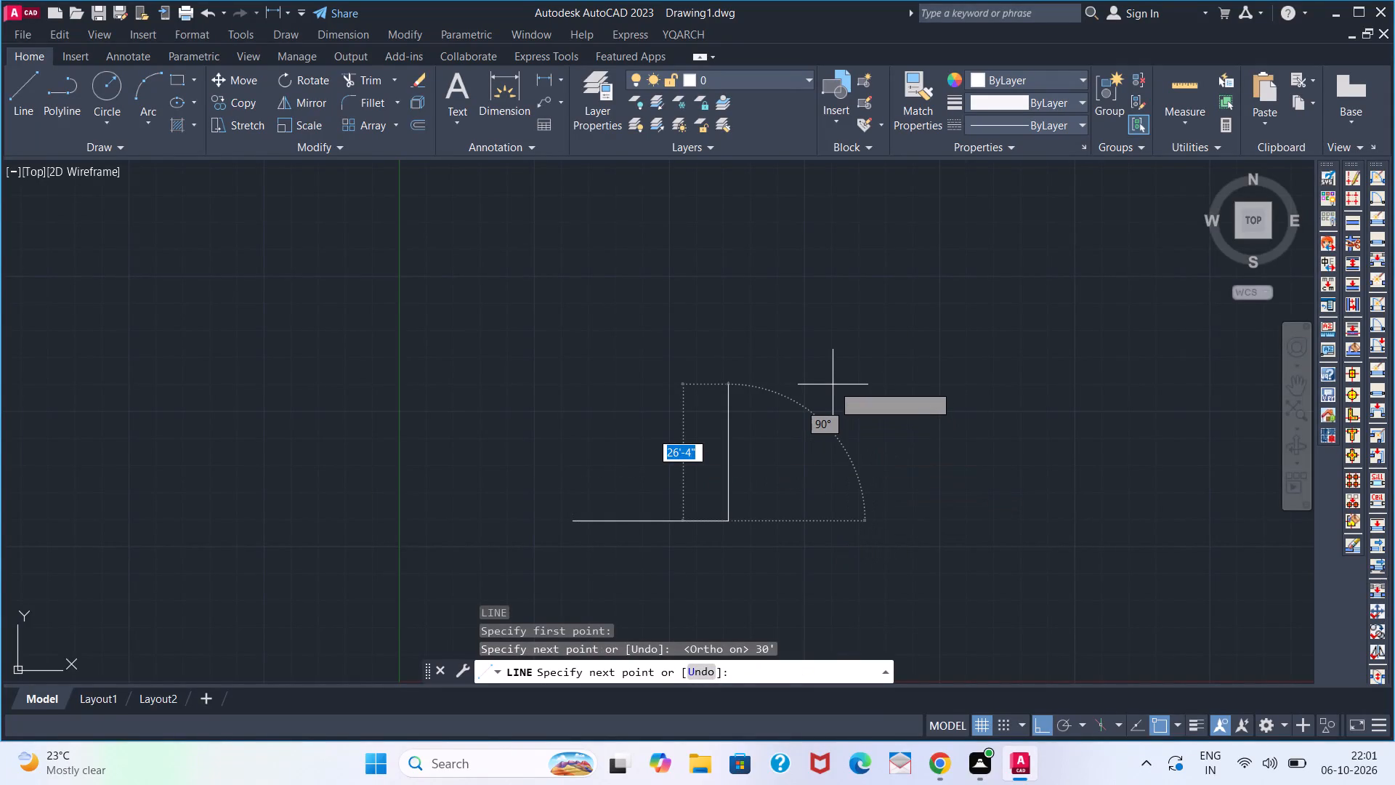
Draw a 45' vertical side, turn Object Snap Tracking on, and complete the rectangular outline with the top and left lines.
text(45')
key(Return)
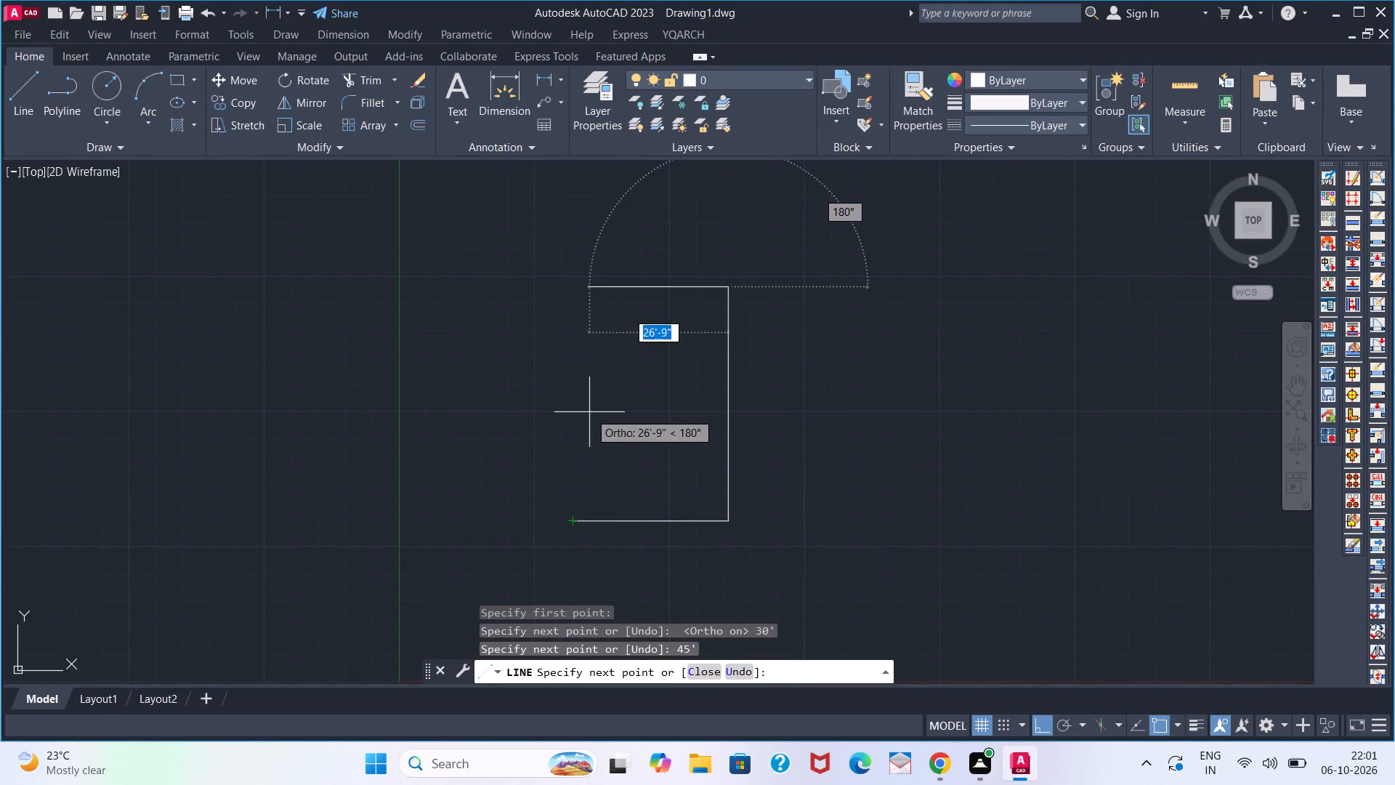
click(1144, 728)
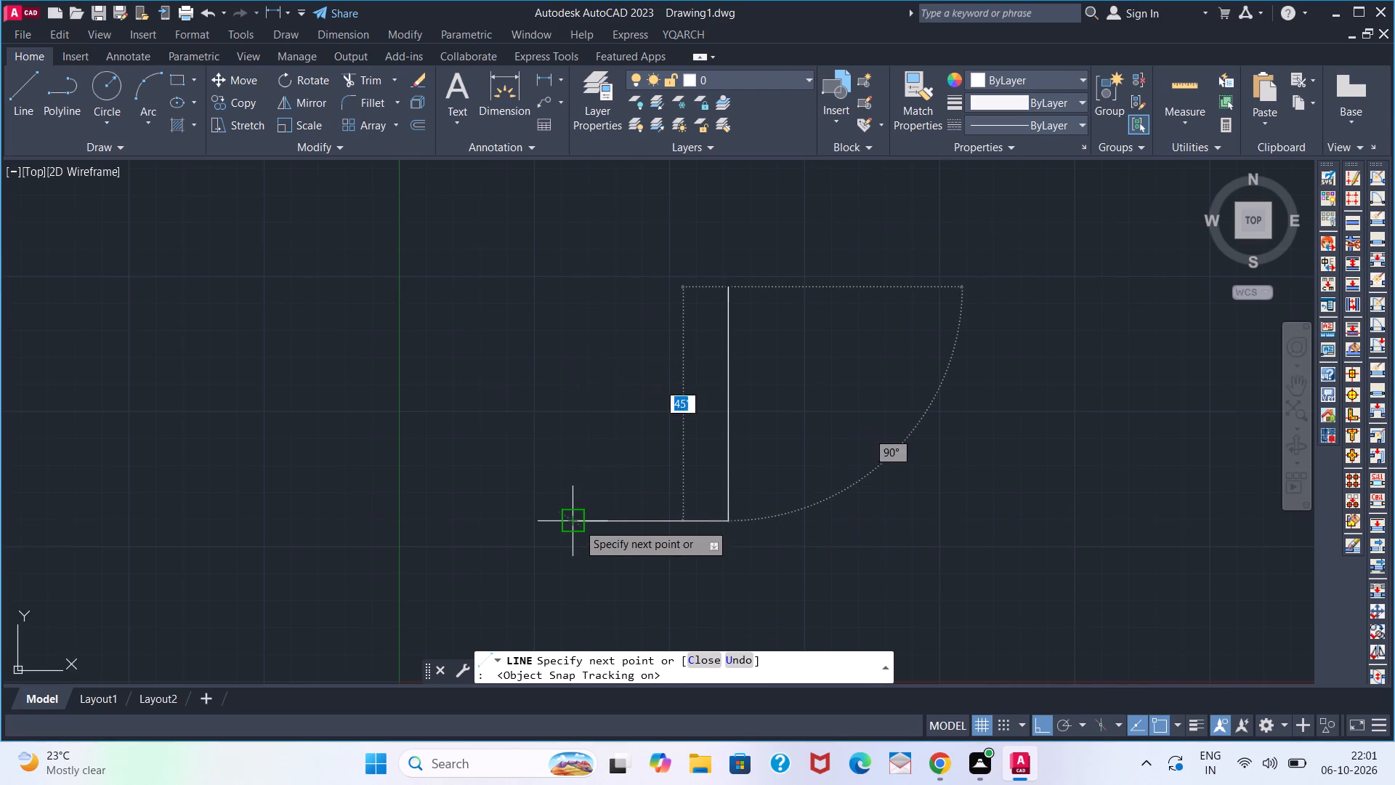
click(566, 339)
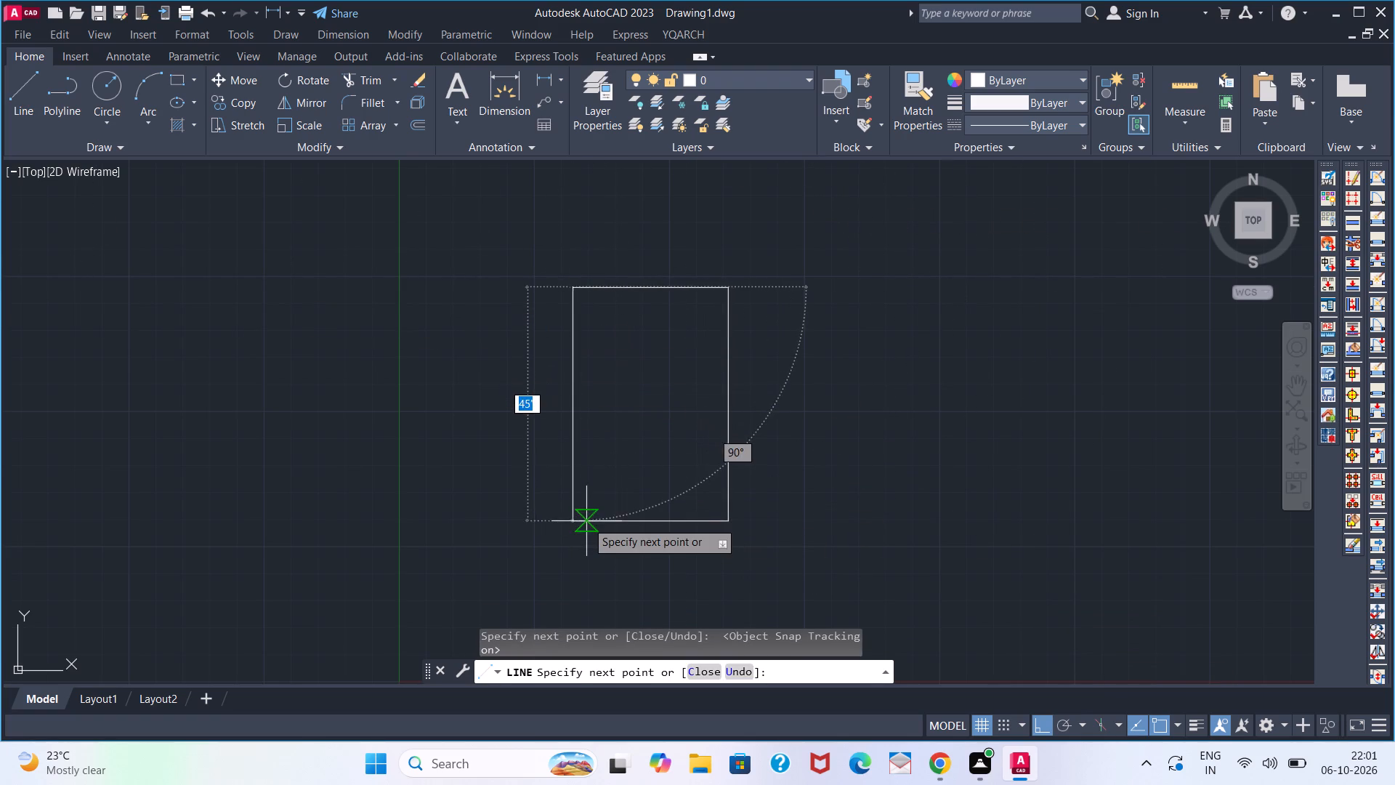
click(580, 525)
key(space)
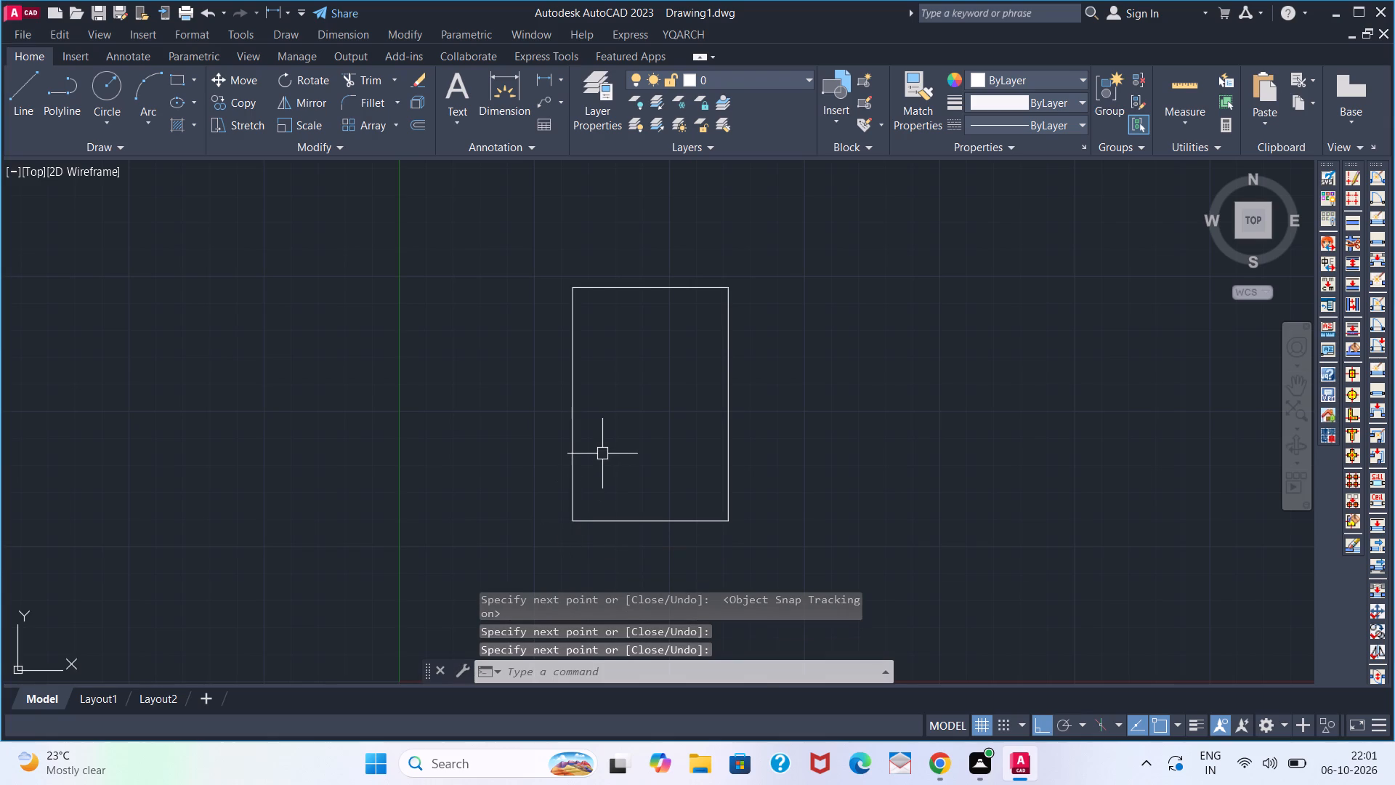
Offset all four sides of the rectangle 9" inward to form the outer wall thickness.
key(o)
key(Return)
key(9)
key(Return)
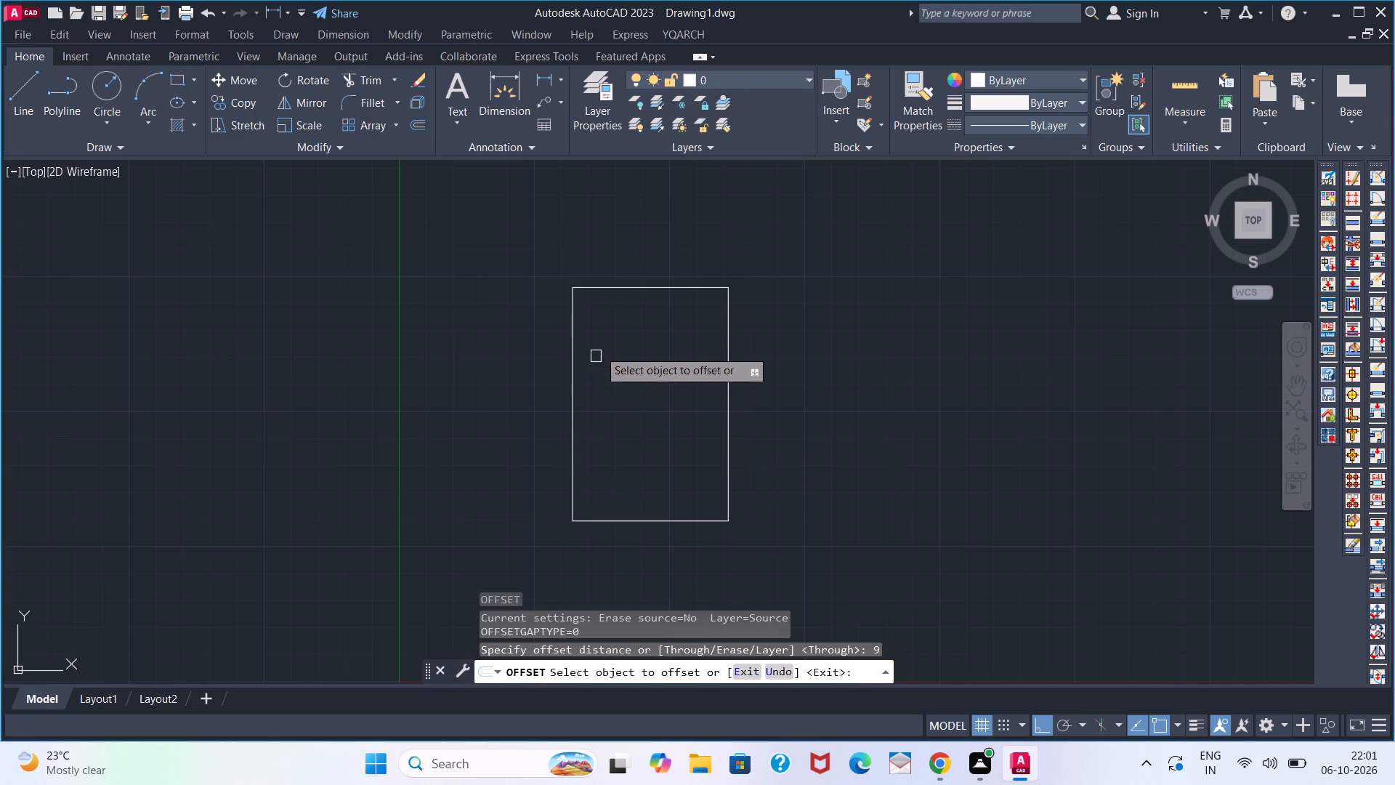
click(642, 289)
click(671, 390)
click(727, 415)
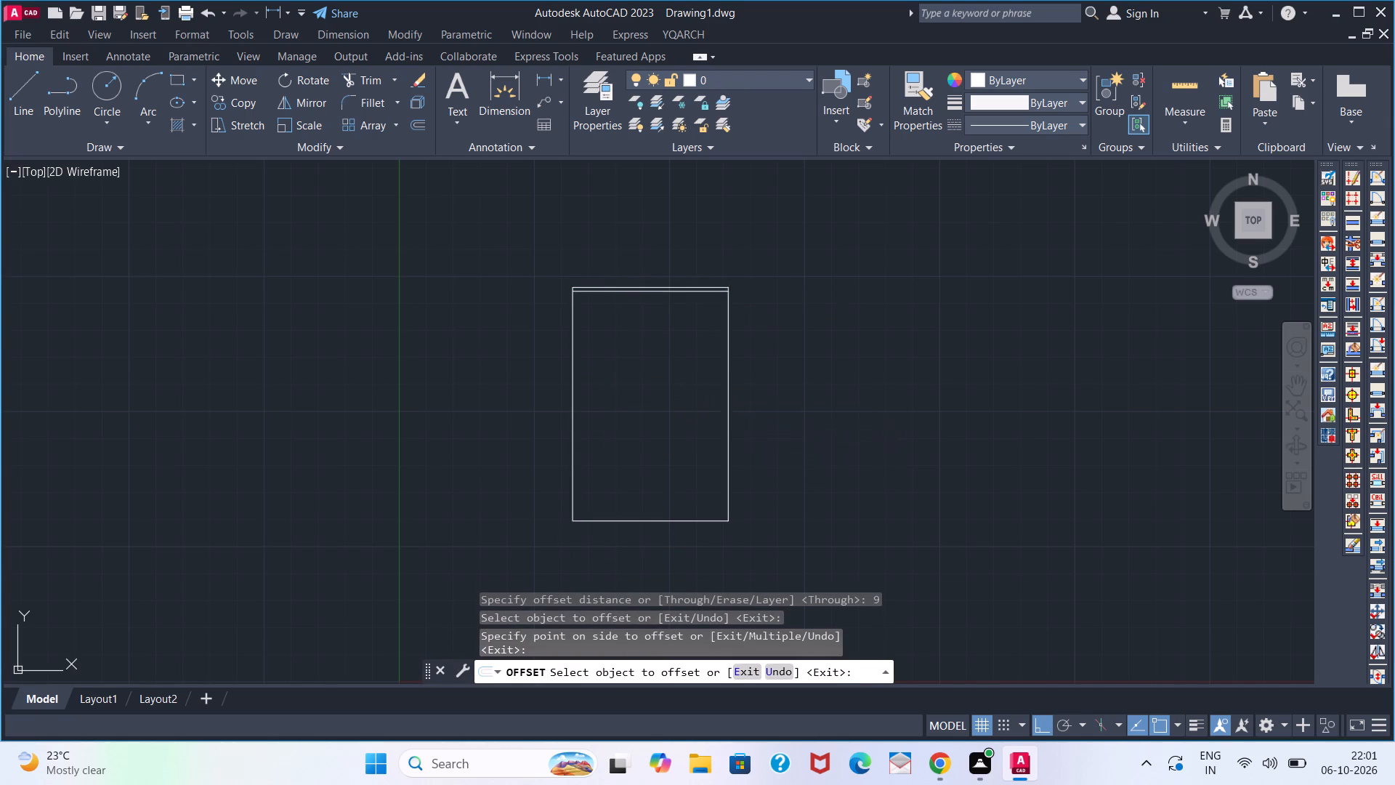
click(571, 443)
drag(573, 446, 596, 452)
click(597, 452)
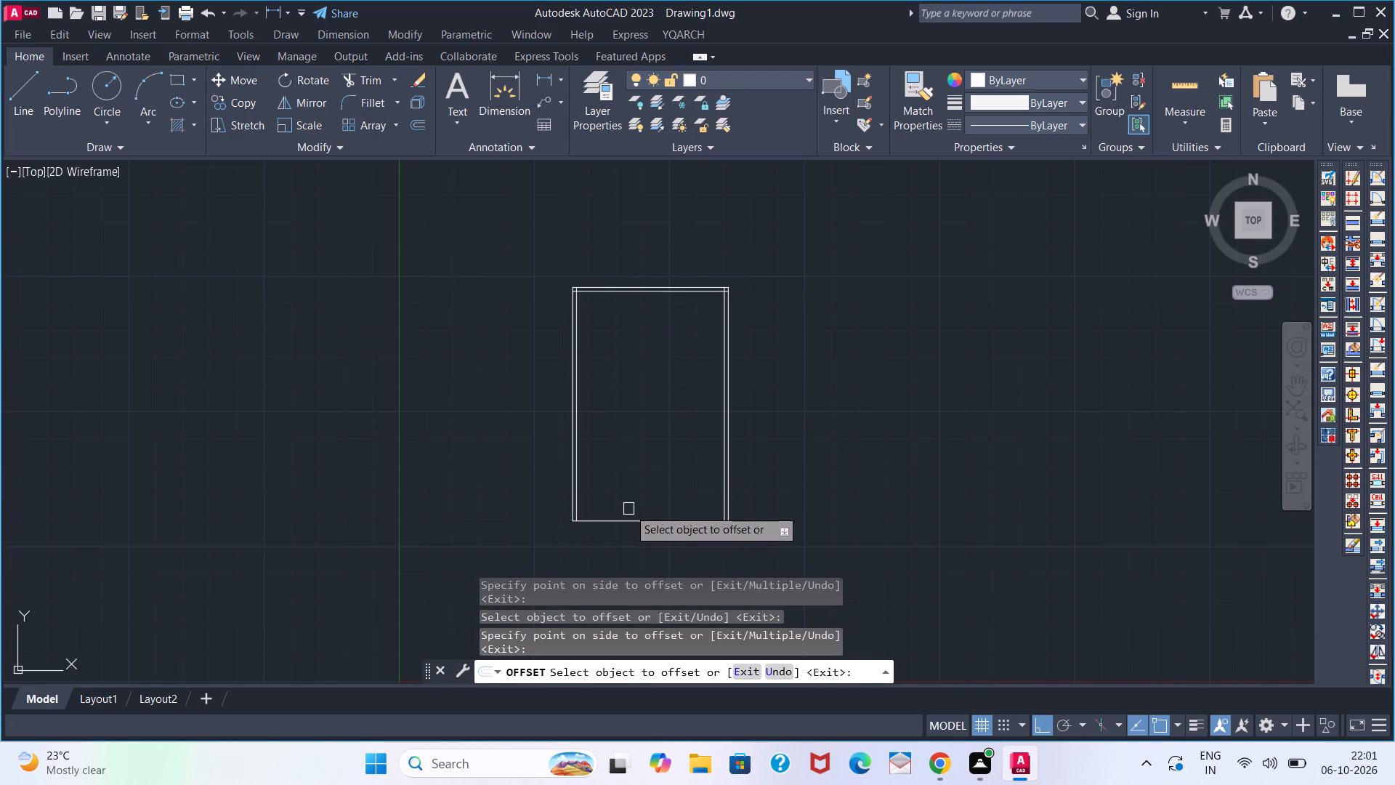
click(629, 517)
click(629, 475)
scroll(562, 480, up, 3)
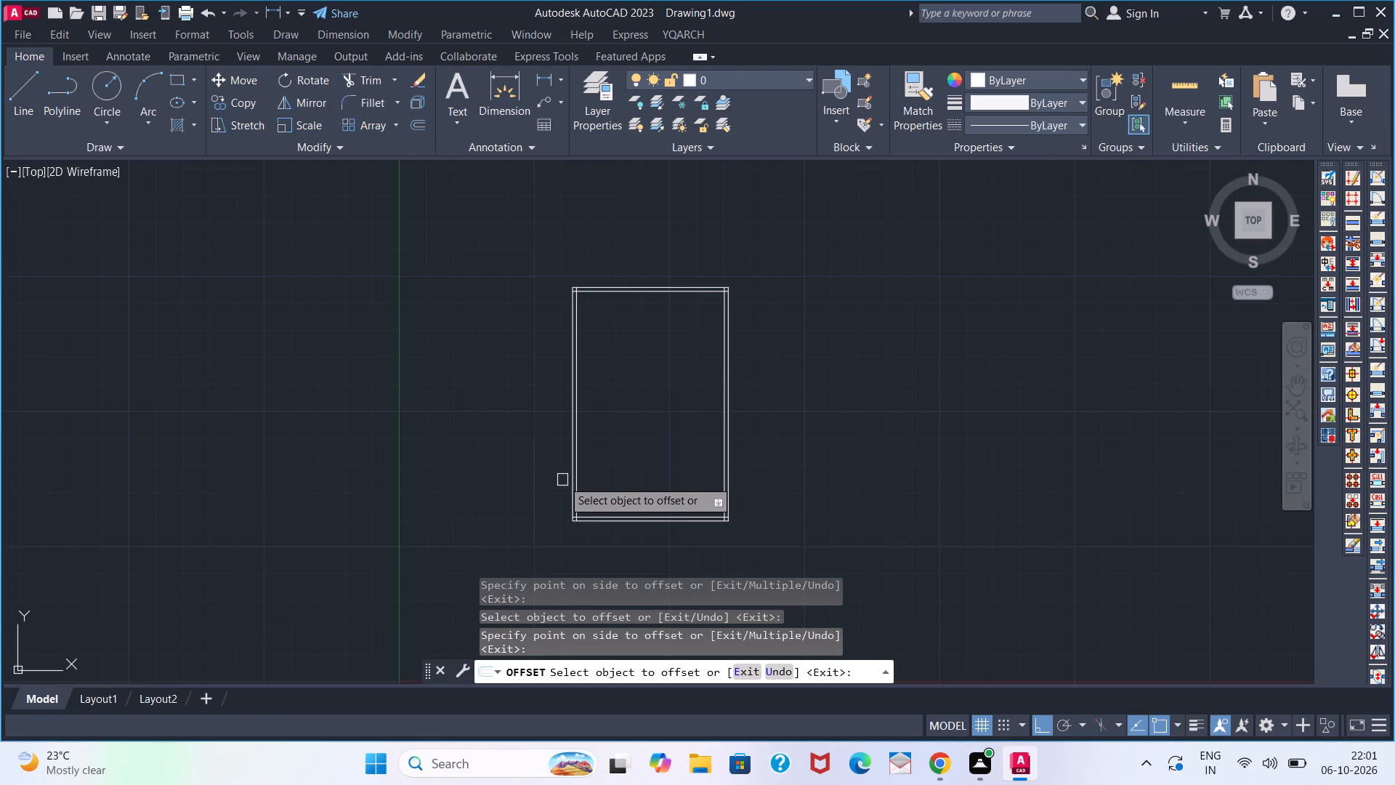
scroll(647, 500, down, 4)
middle_drag(666, 488, 605, 488)
scroll(557, 475, up, 3)
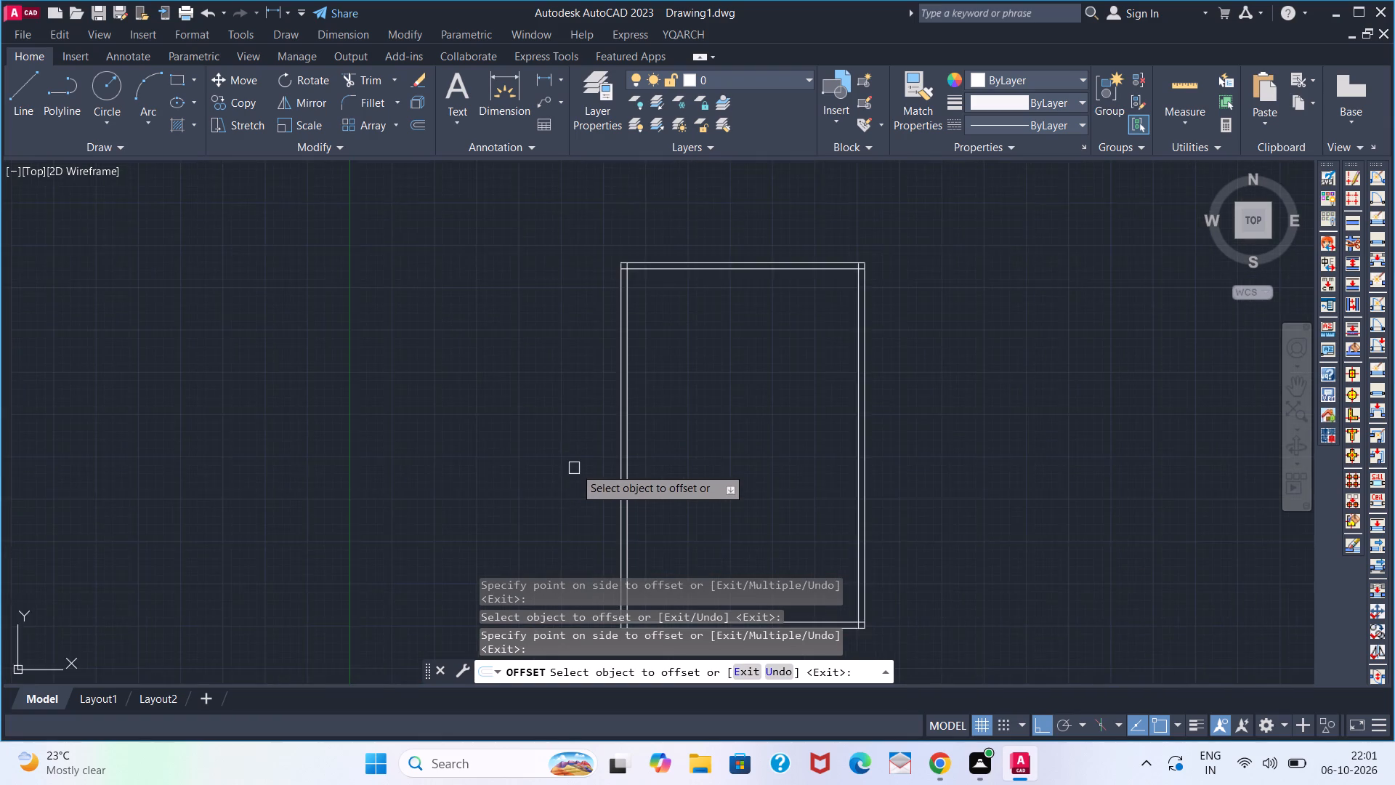
scroll(575, 467, down, 3)
scroll(617, 464, up, 2)
key(space)
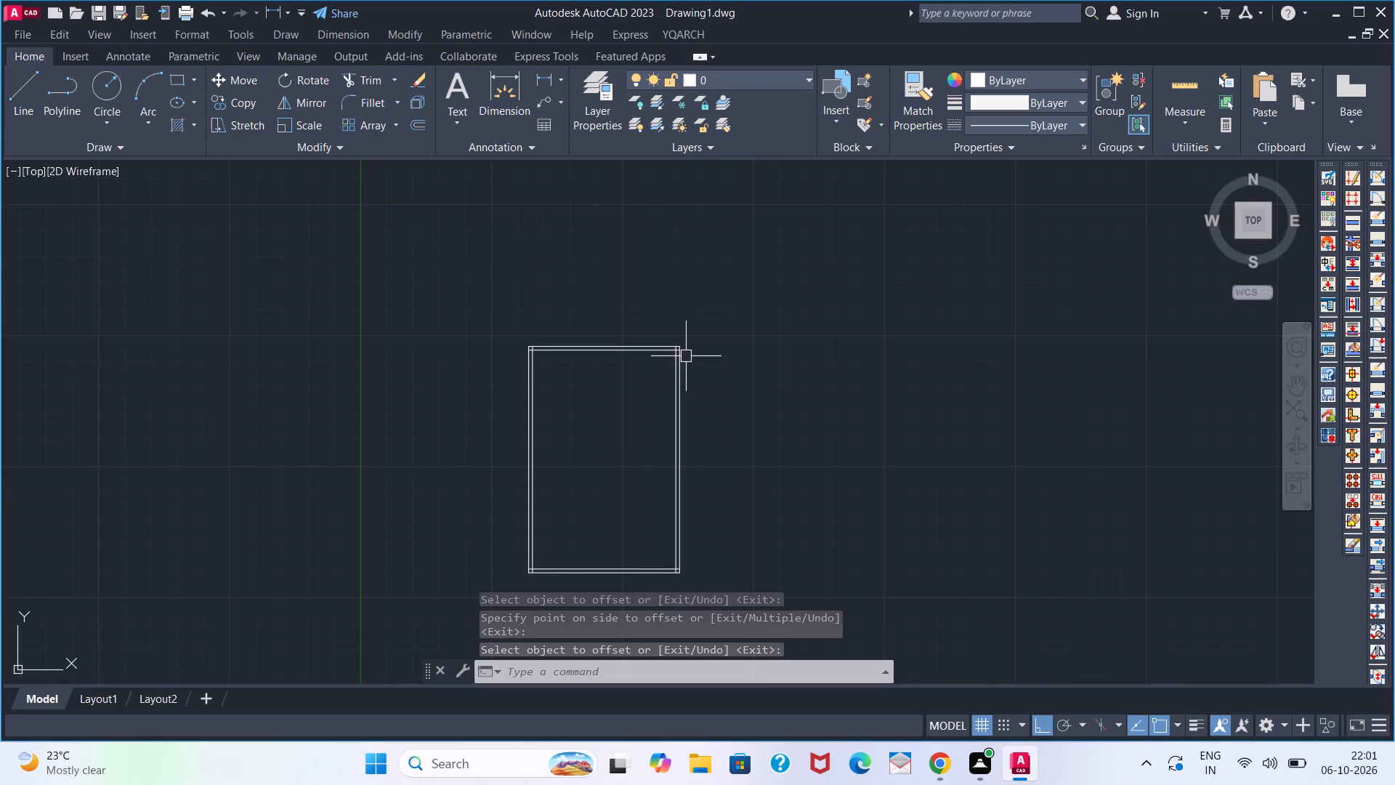
Trim the overlapping inner wall lines at the two top corners of the outline.
scroll(682, 359, up, 2)
text(TR)
key(space)
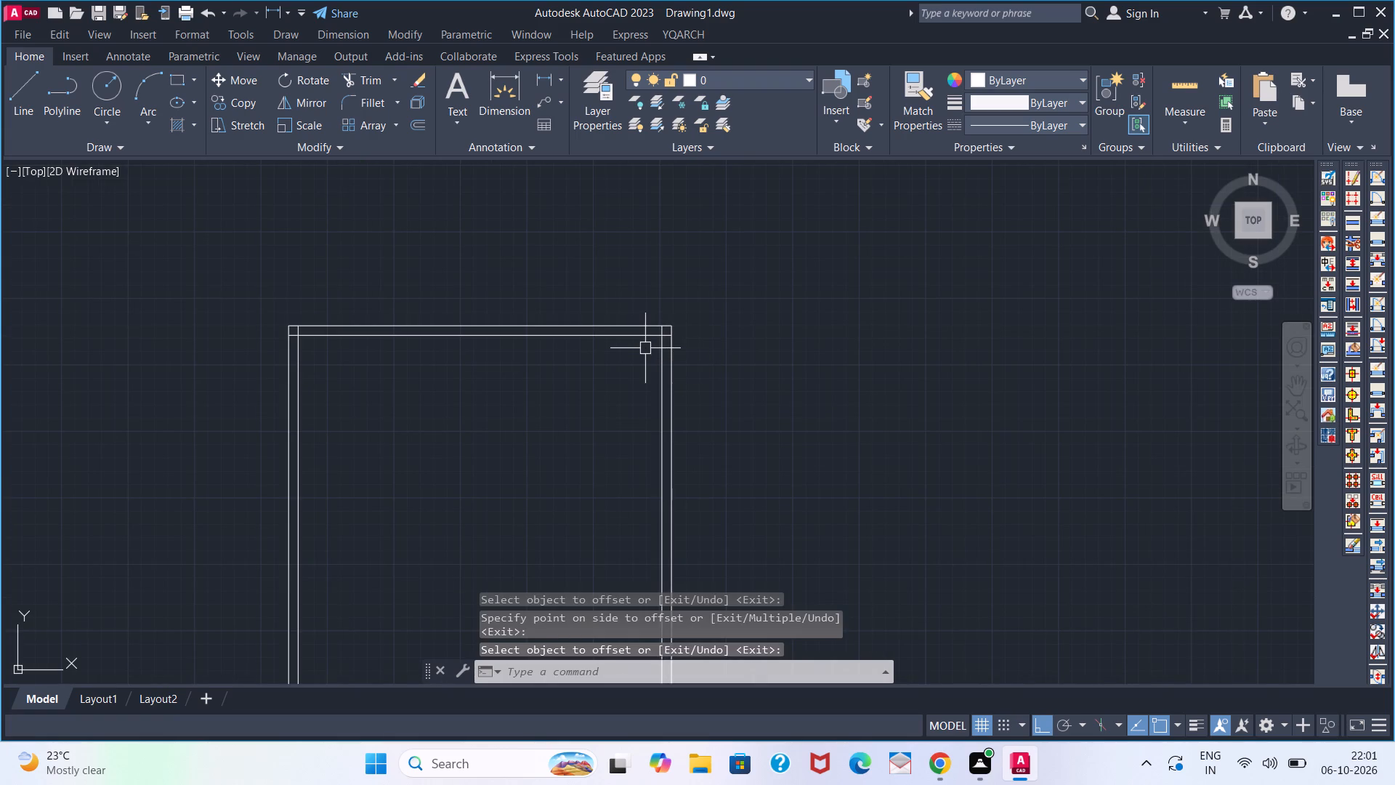
scroll(660, 324, up, 4)
click(659, 344)
click(684, 363)
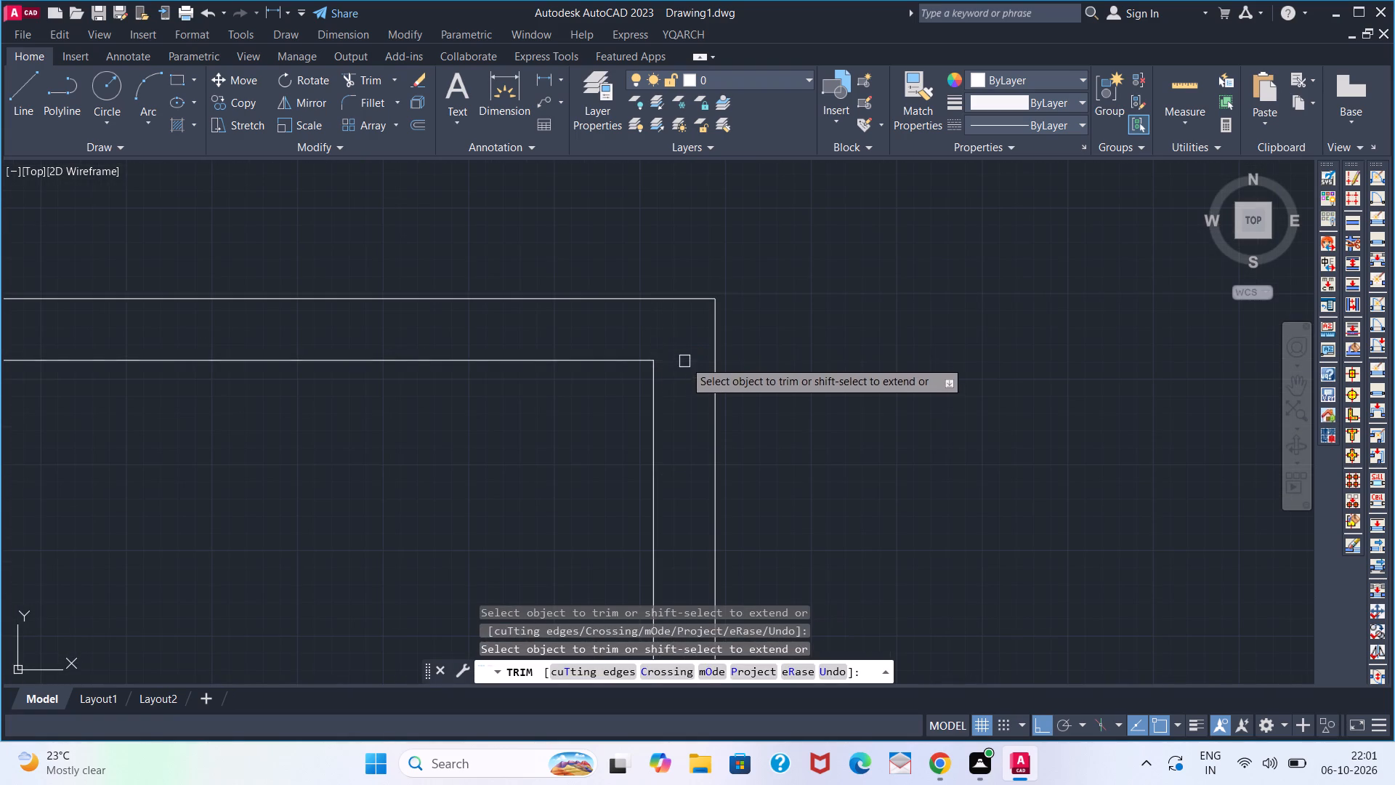
scroll(571, 356, down, 5)
middle_drag(372, 383, 740, 402)
scroll(611, 392, up, 4)
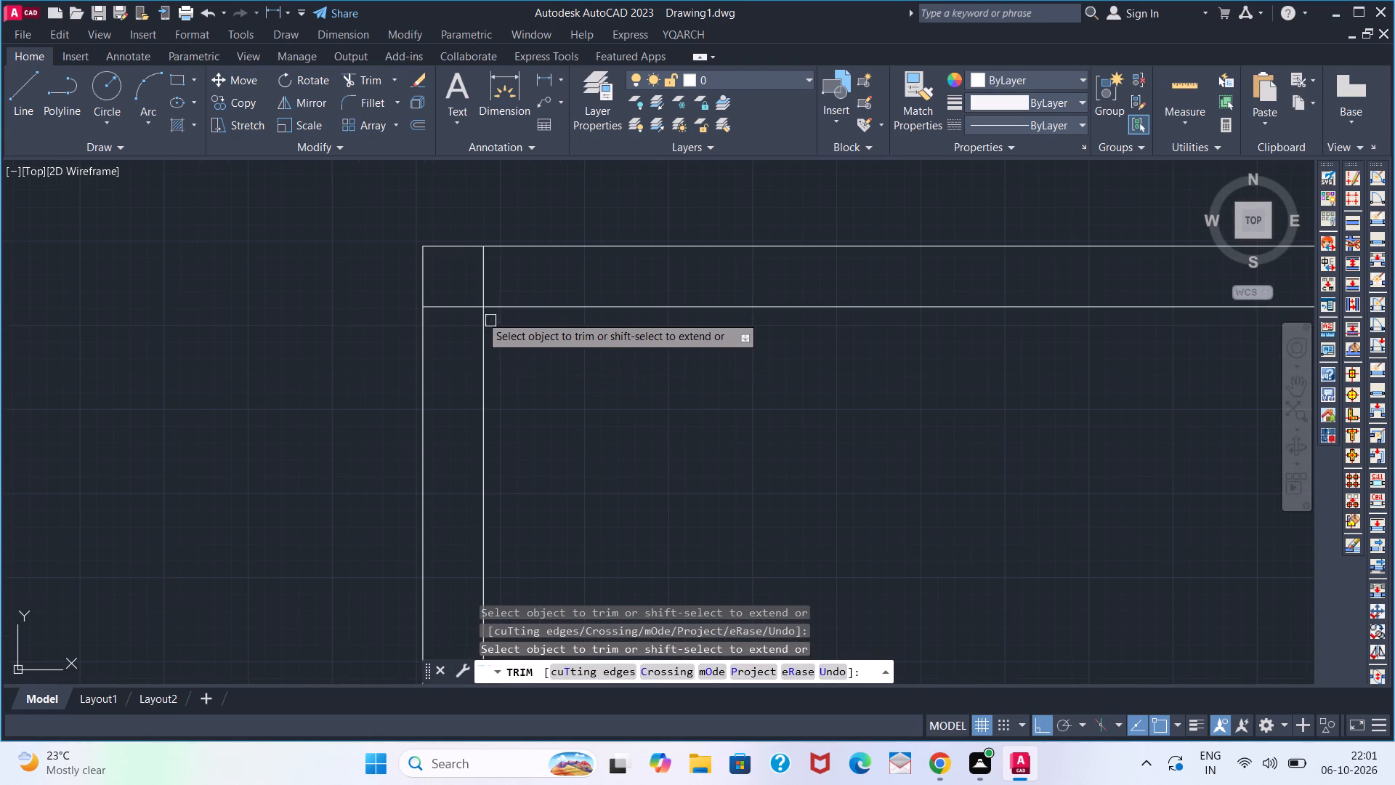
click(461, 309)
click(485, 279)
Trim the overlapping inner wall lines at the two bottom corners of the outline.
scroll(592, 441, down, 4)
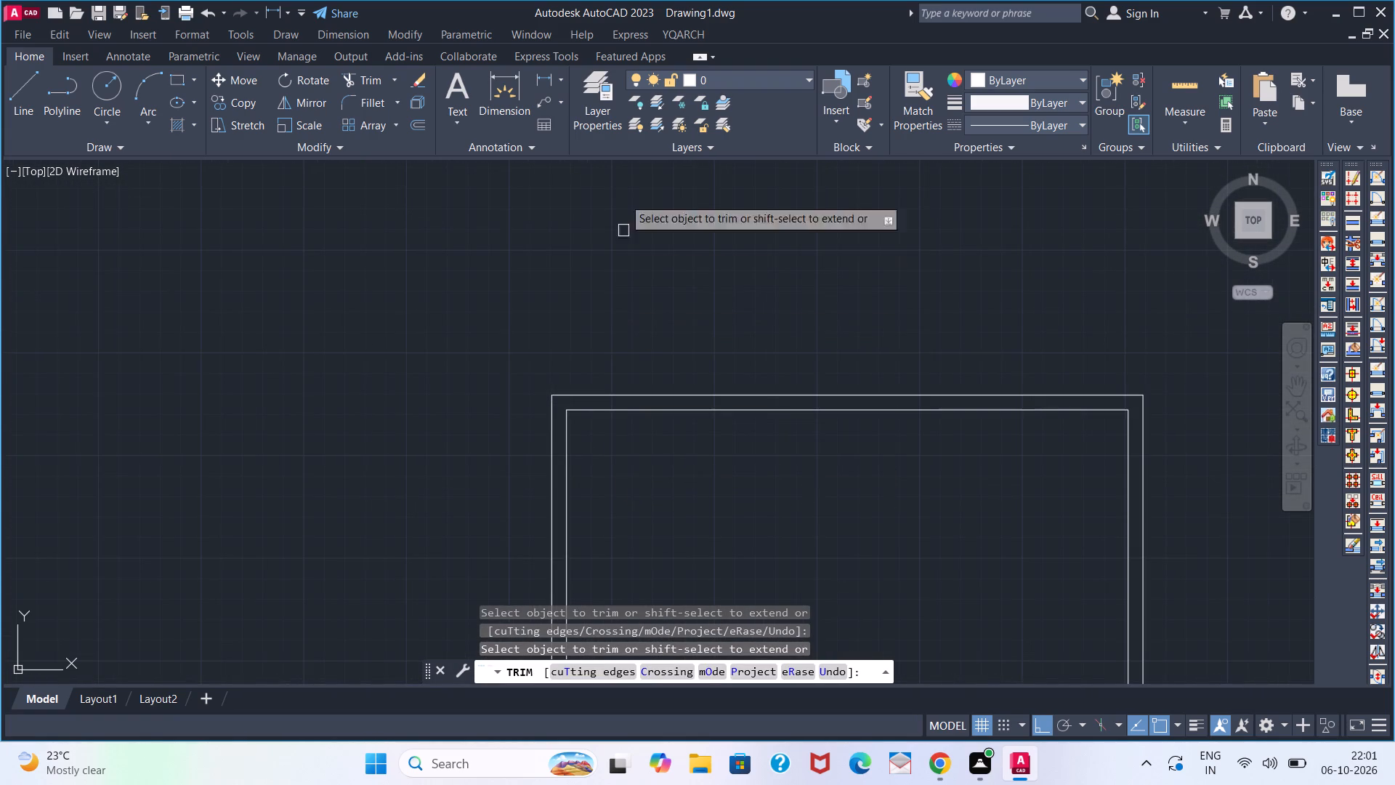
middle_drag(705, 339, 660, 0)
scroll(699, 270, down, 1)
scroll(683, 89, up, 1)
scroll(584, 581, up, 1)
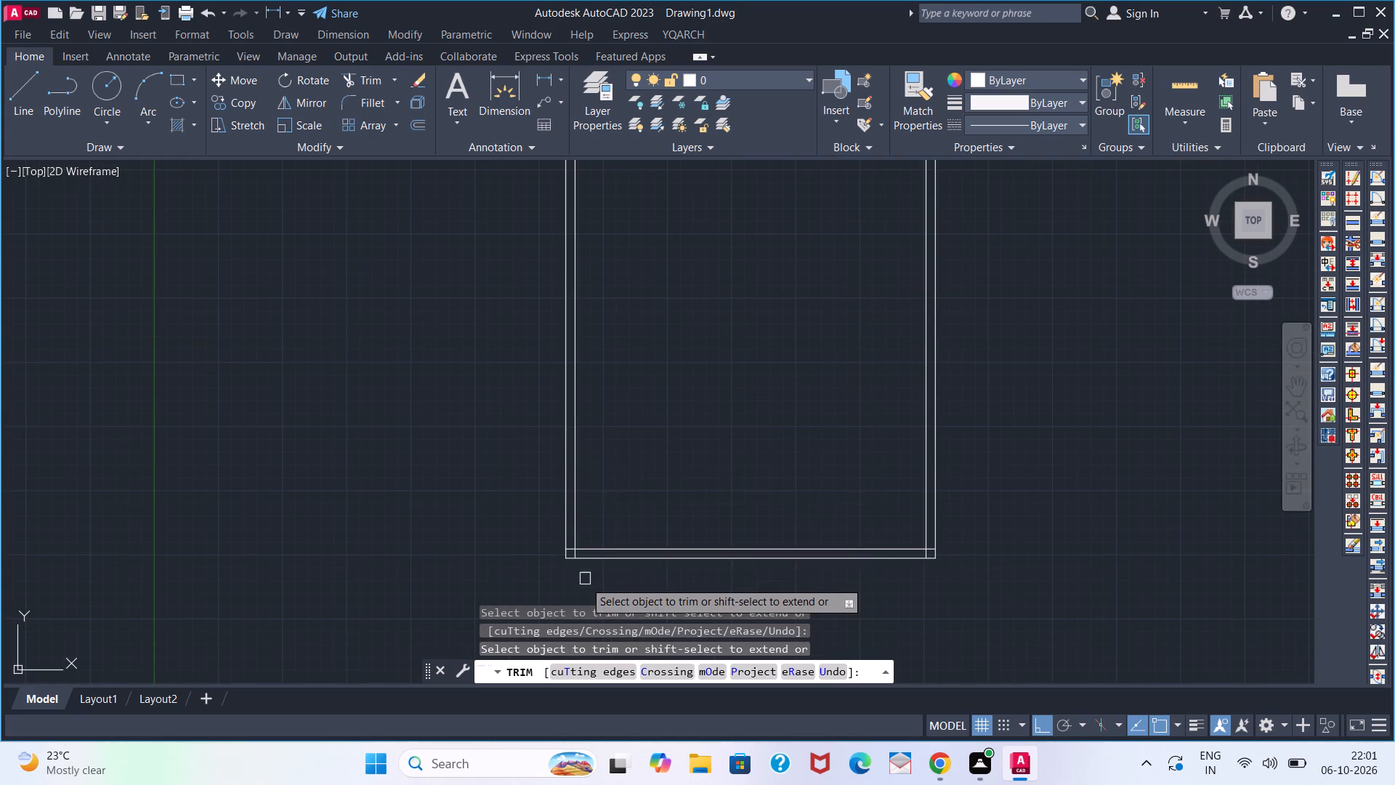
scroll(569, 544, up, 6)
click(557, 527)
click(539, 515)
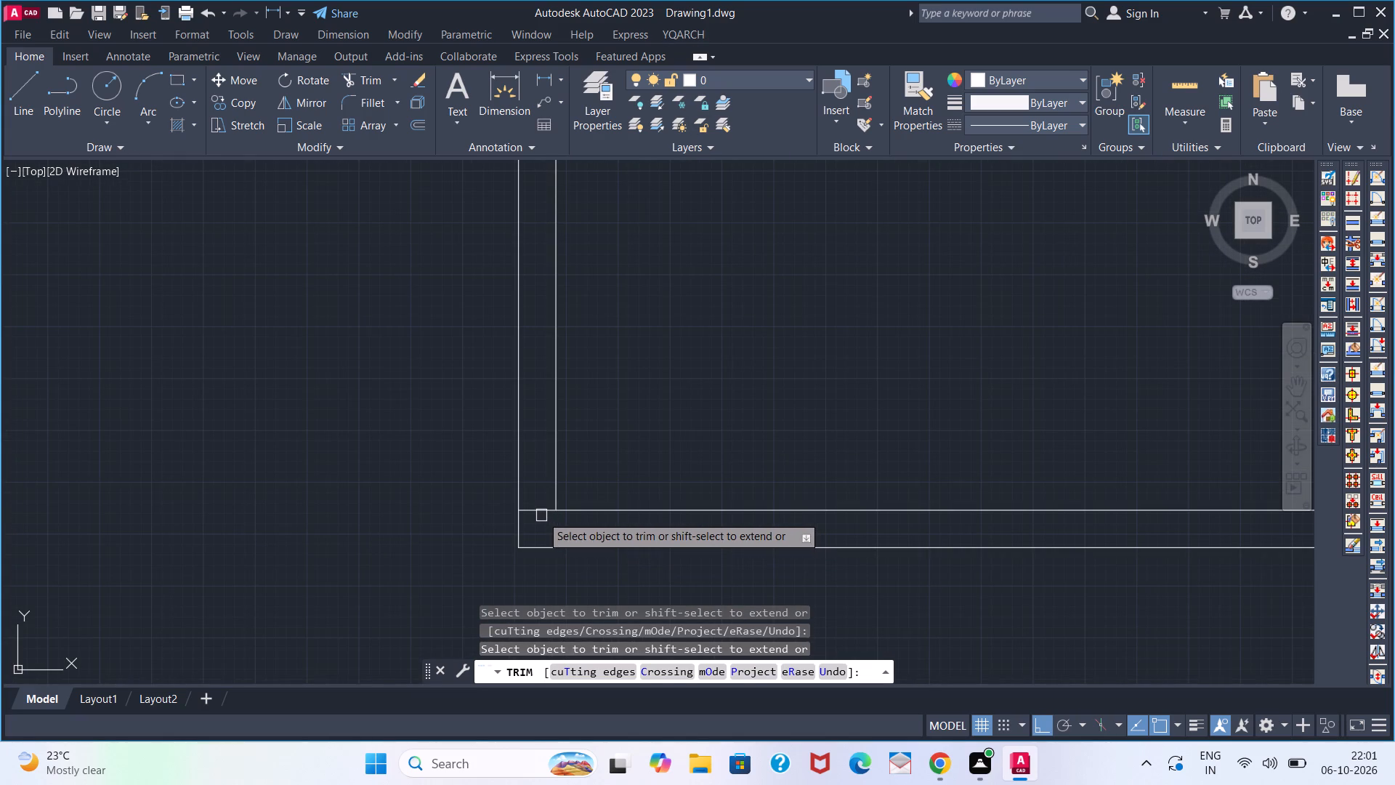
scroll(702, 531, down, 4)
middle_drag(870, 526, 500, 523)
scroll(843, 515, up, 4)
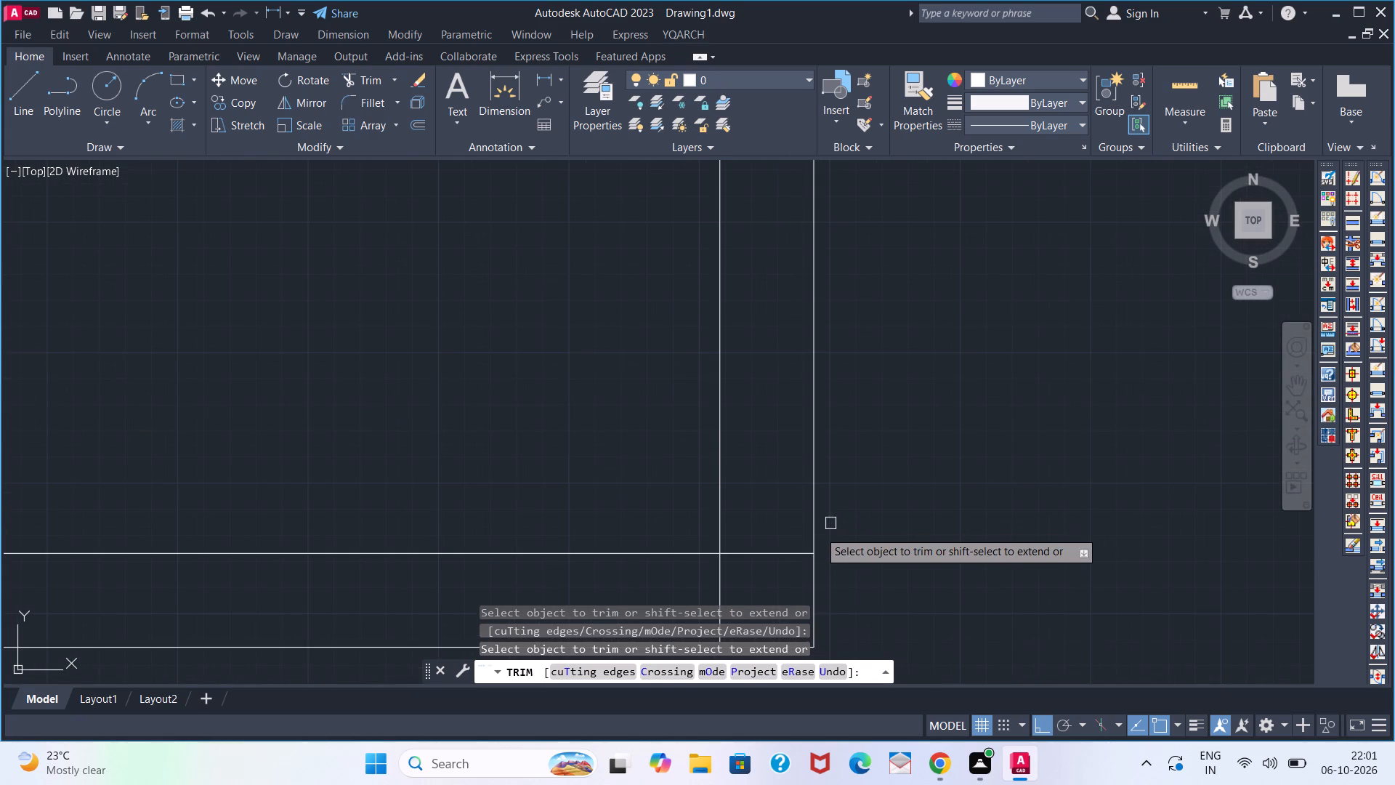
click(642, 625)
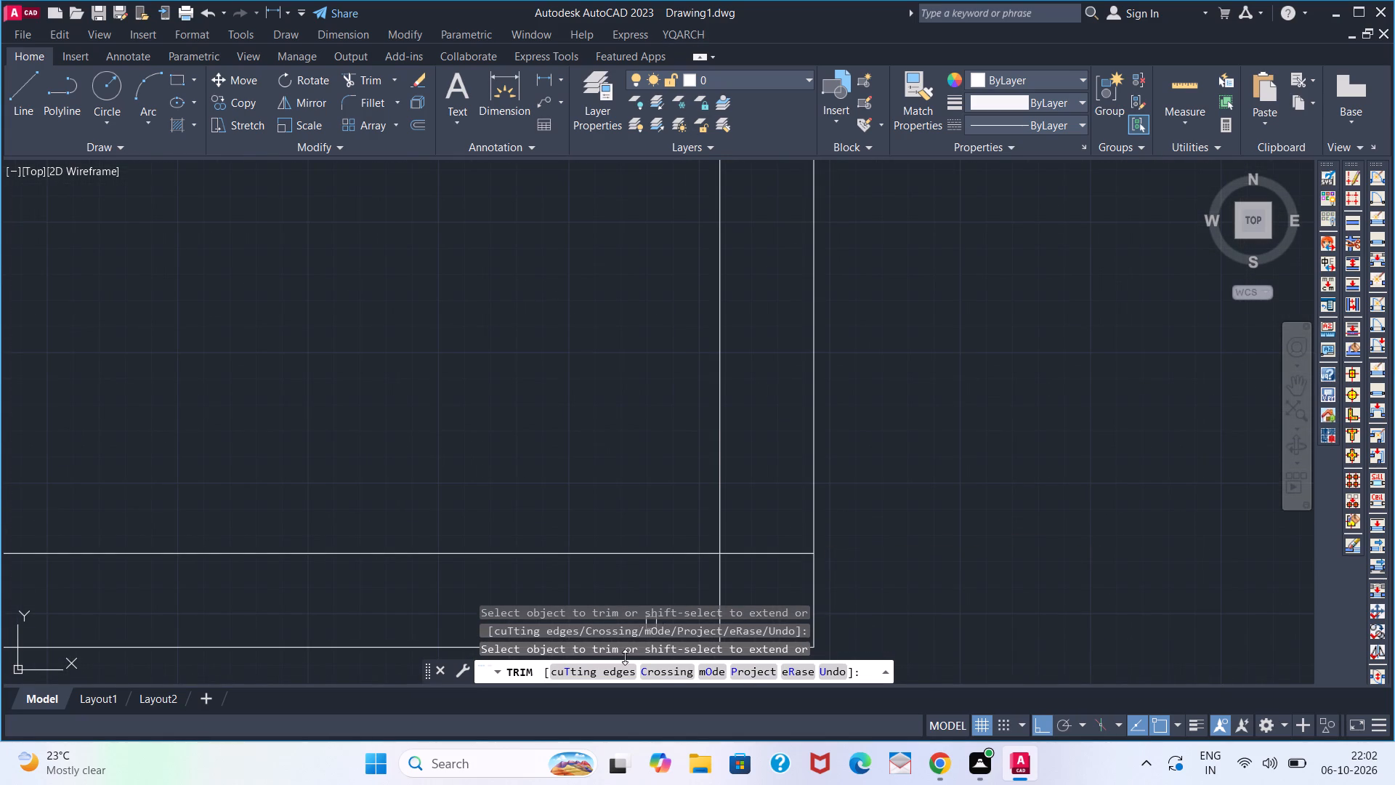
click(724, 573)
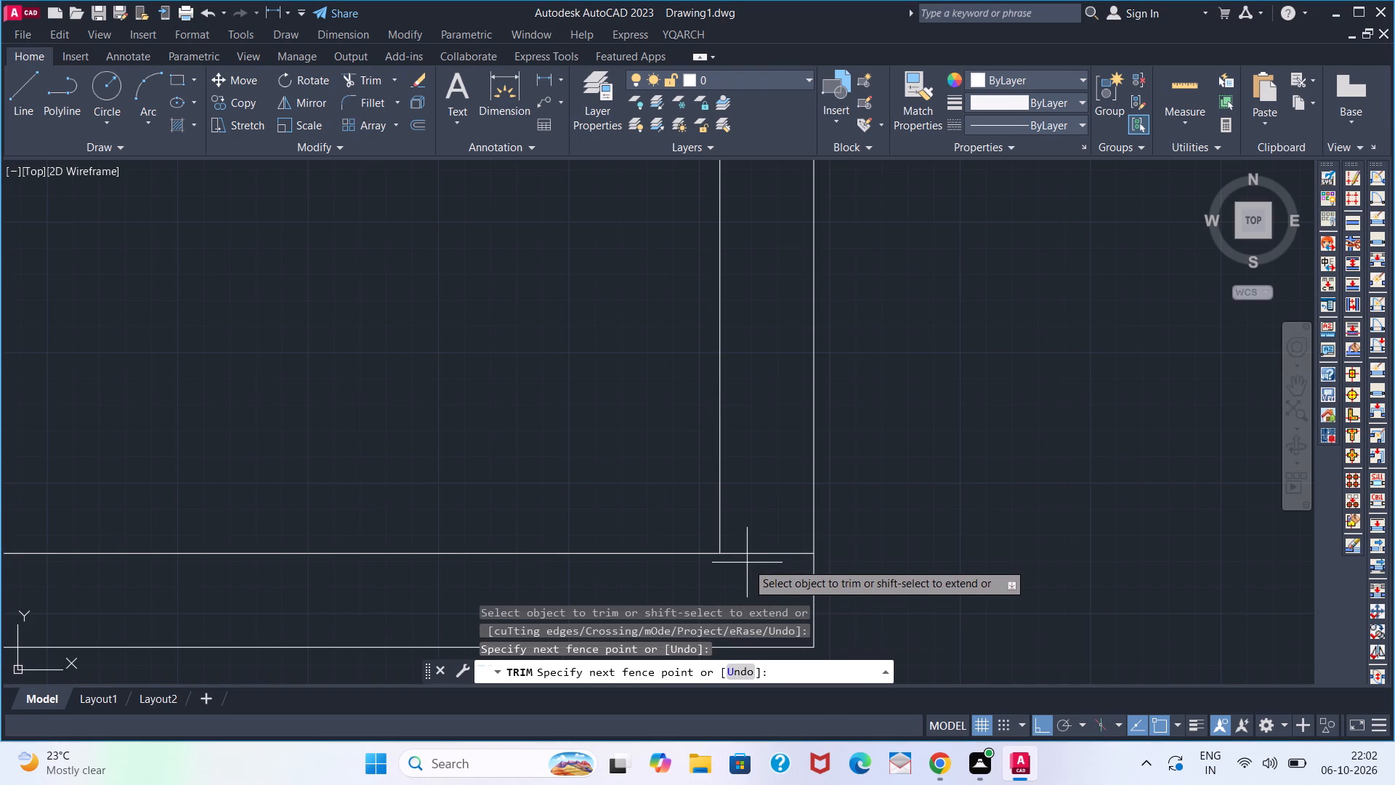
click(767, 505)
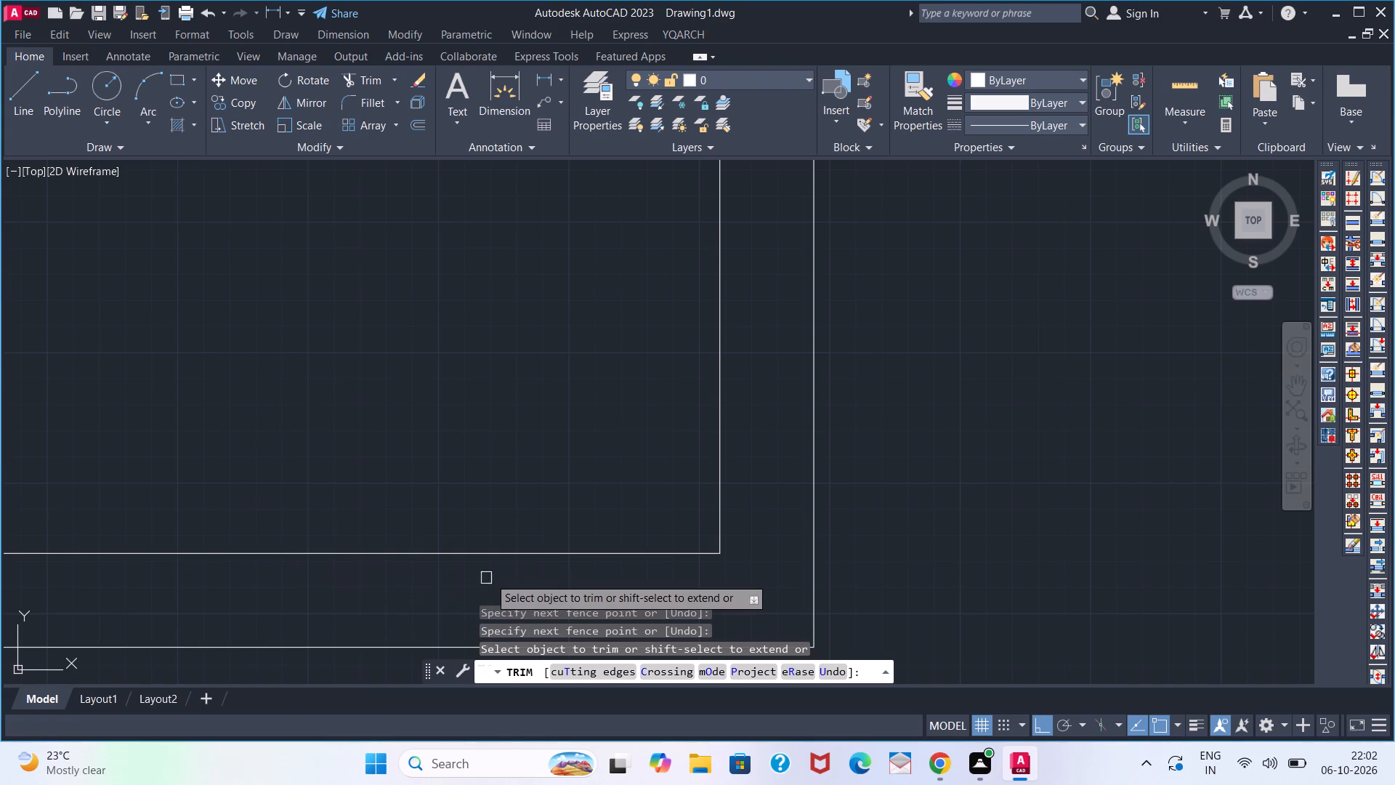
key(space)
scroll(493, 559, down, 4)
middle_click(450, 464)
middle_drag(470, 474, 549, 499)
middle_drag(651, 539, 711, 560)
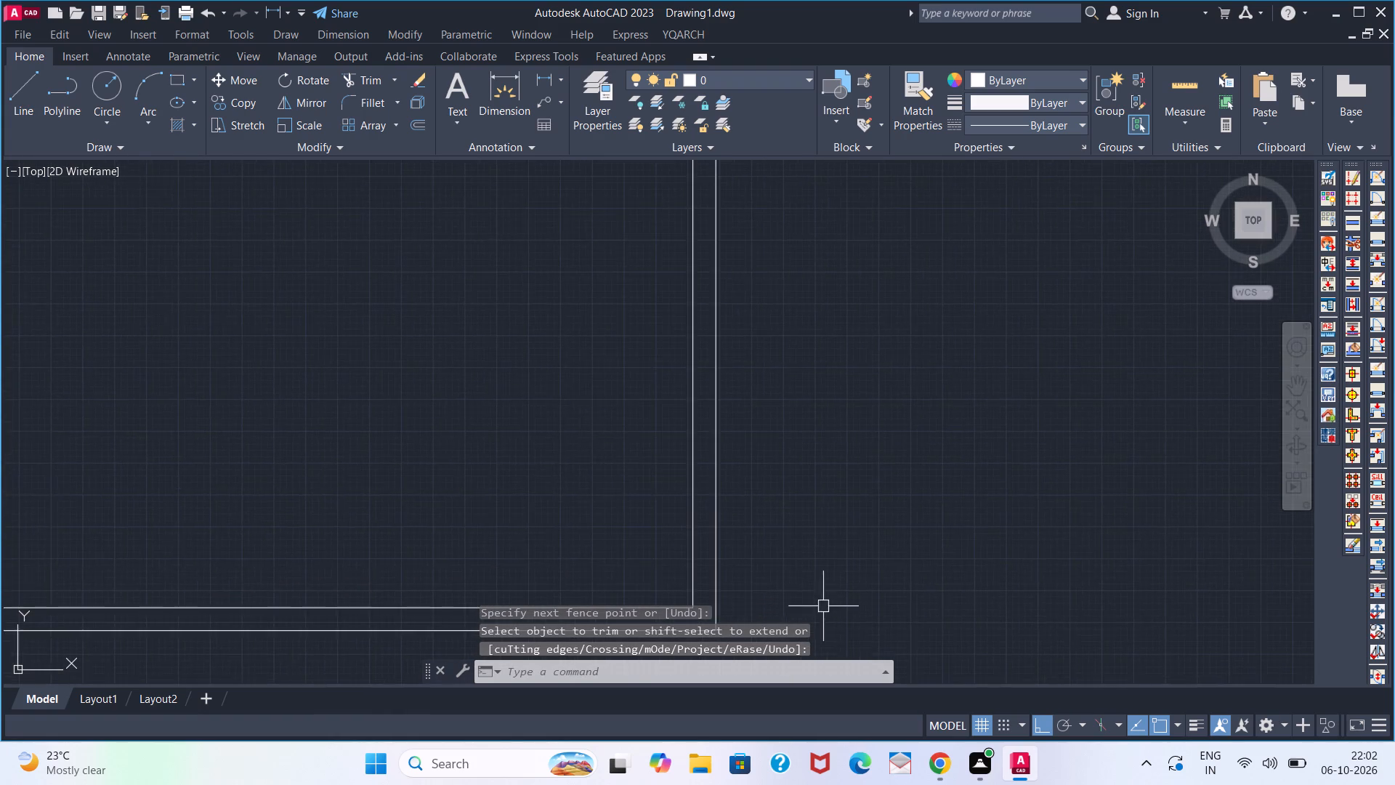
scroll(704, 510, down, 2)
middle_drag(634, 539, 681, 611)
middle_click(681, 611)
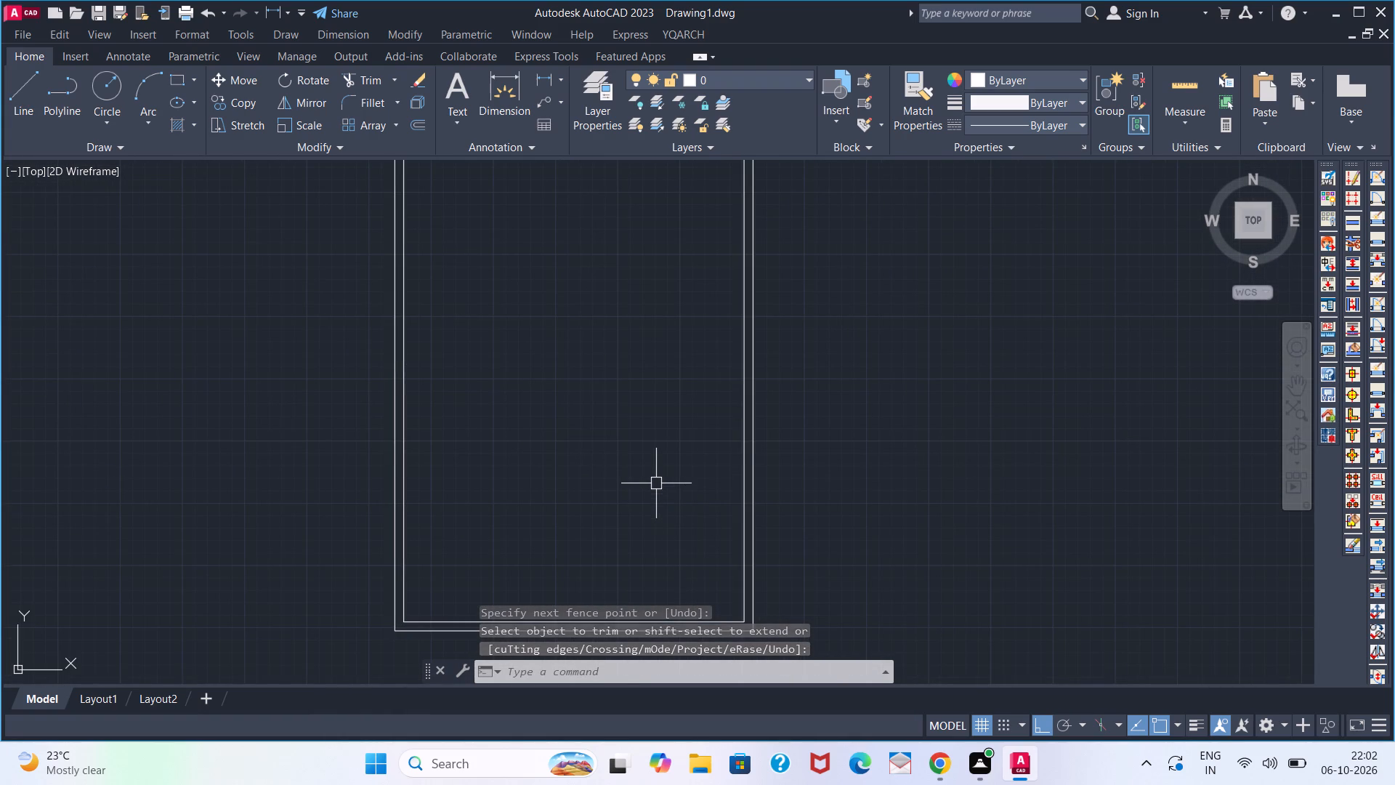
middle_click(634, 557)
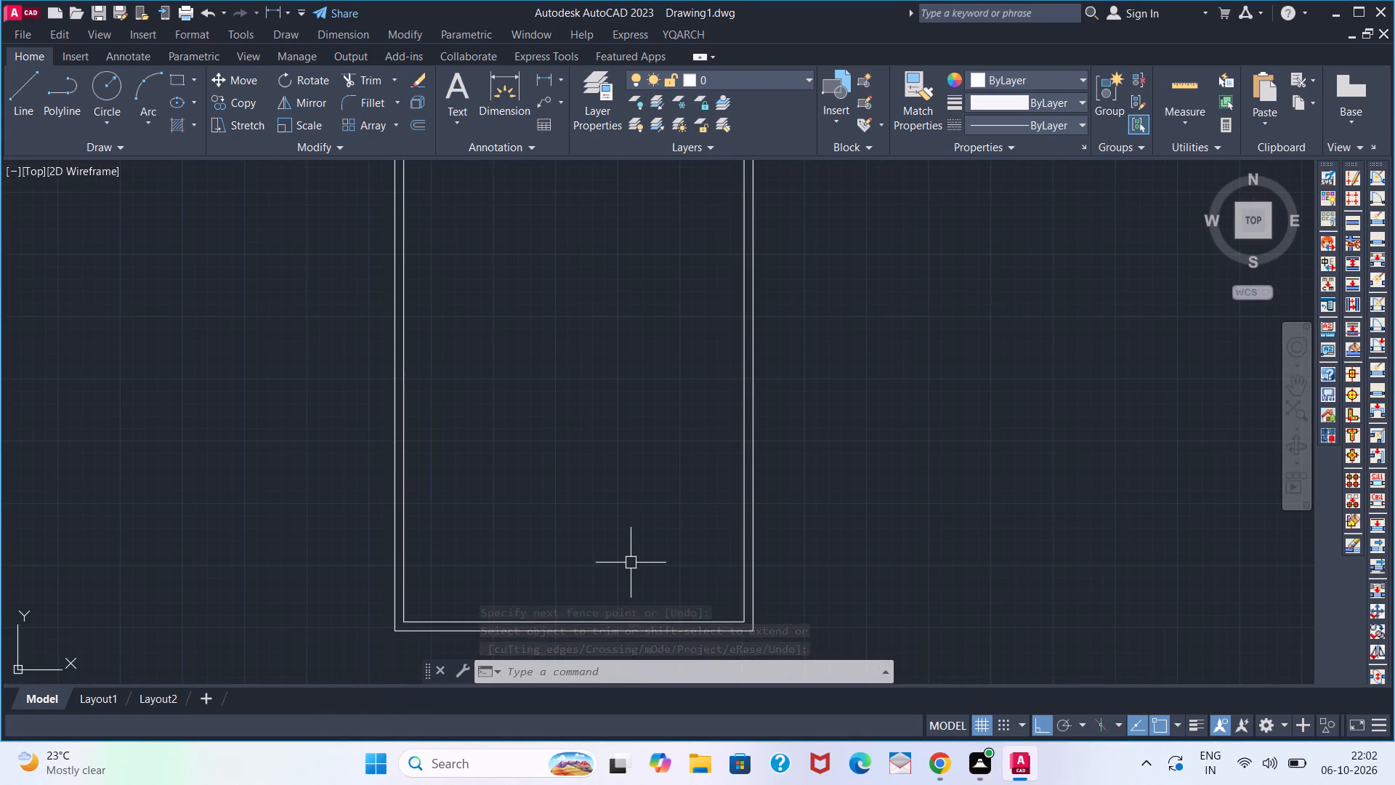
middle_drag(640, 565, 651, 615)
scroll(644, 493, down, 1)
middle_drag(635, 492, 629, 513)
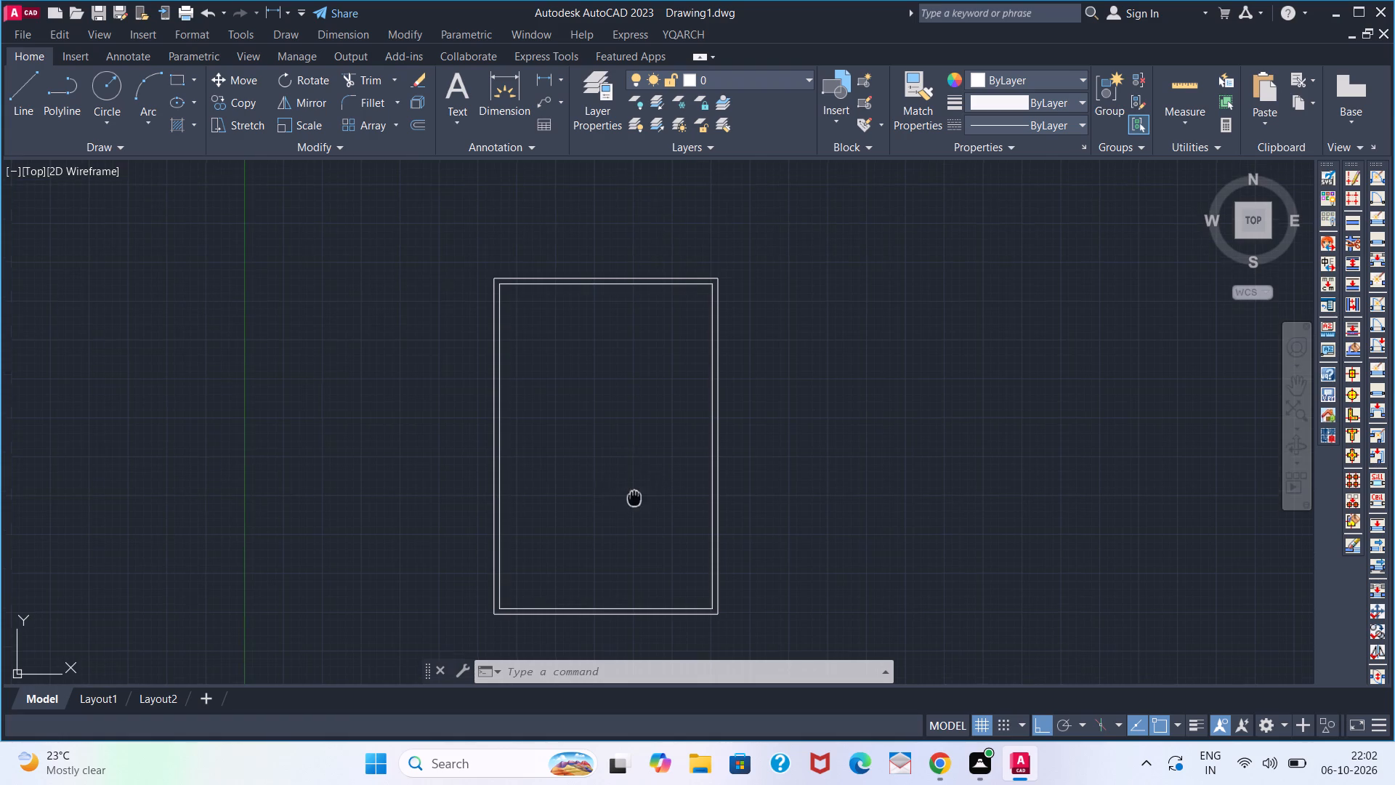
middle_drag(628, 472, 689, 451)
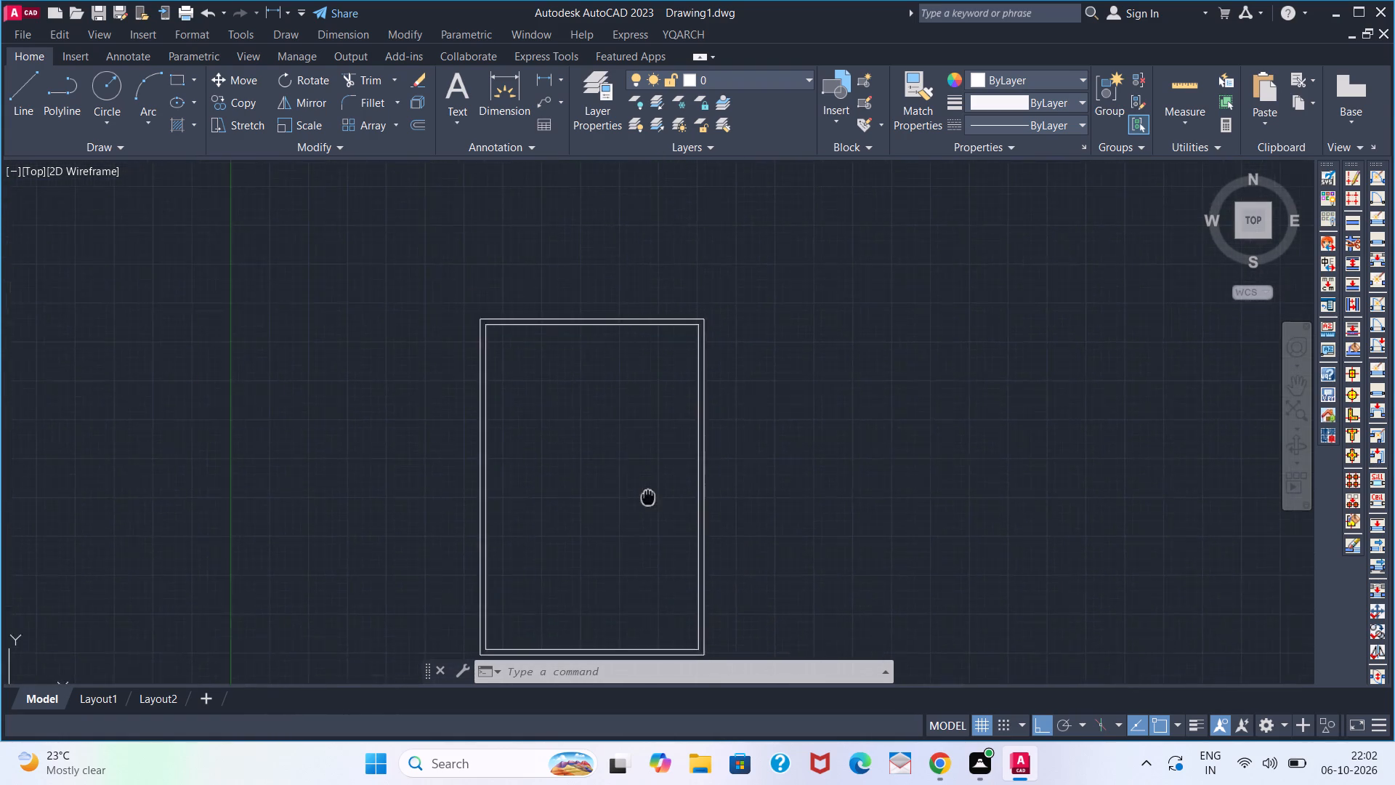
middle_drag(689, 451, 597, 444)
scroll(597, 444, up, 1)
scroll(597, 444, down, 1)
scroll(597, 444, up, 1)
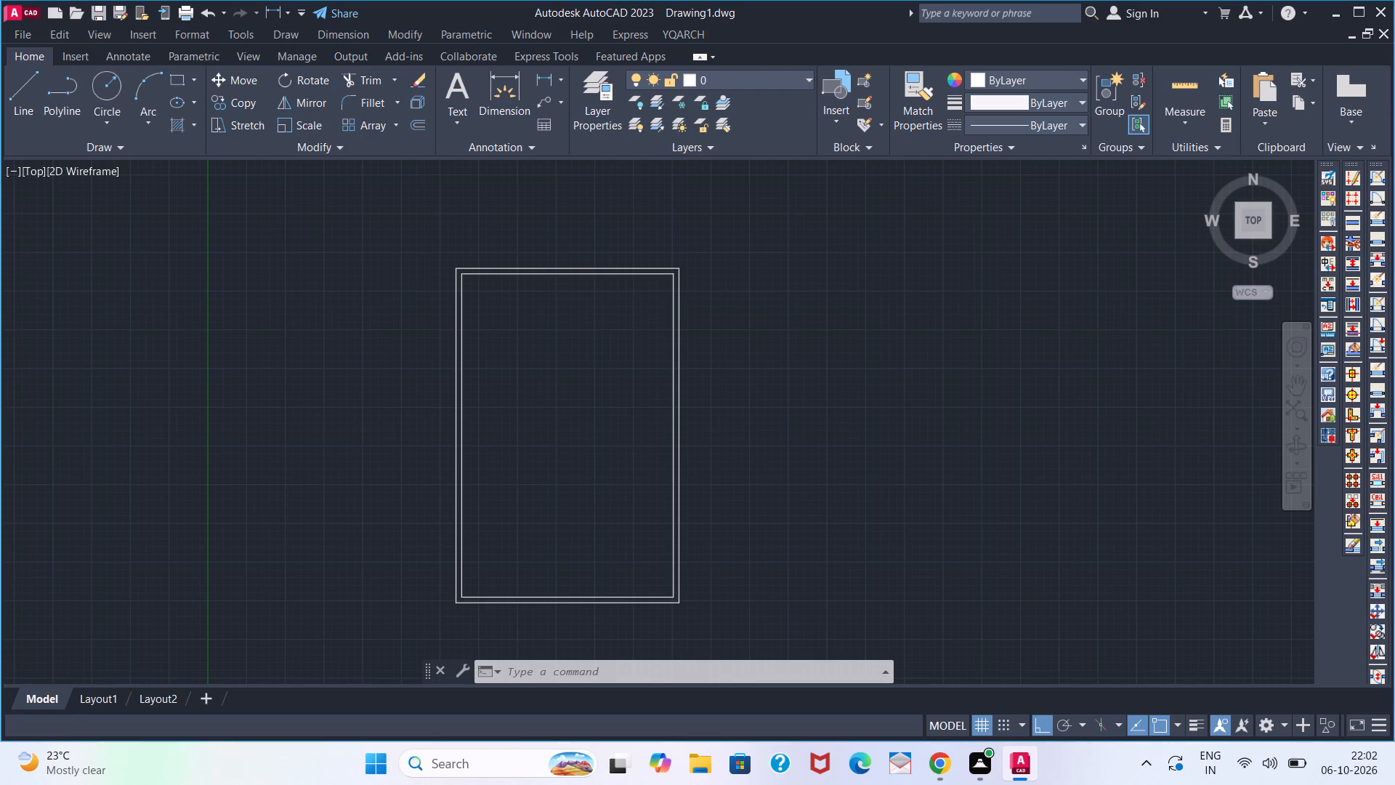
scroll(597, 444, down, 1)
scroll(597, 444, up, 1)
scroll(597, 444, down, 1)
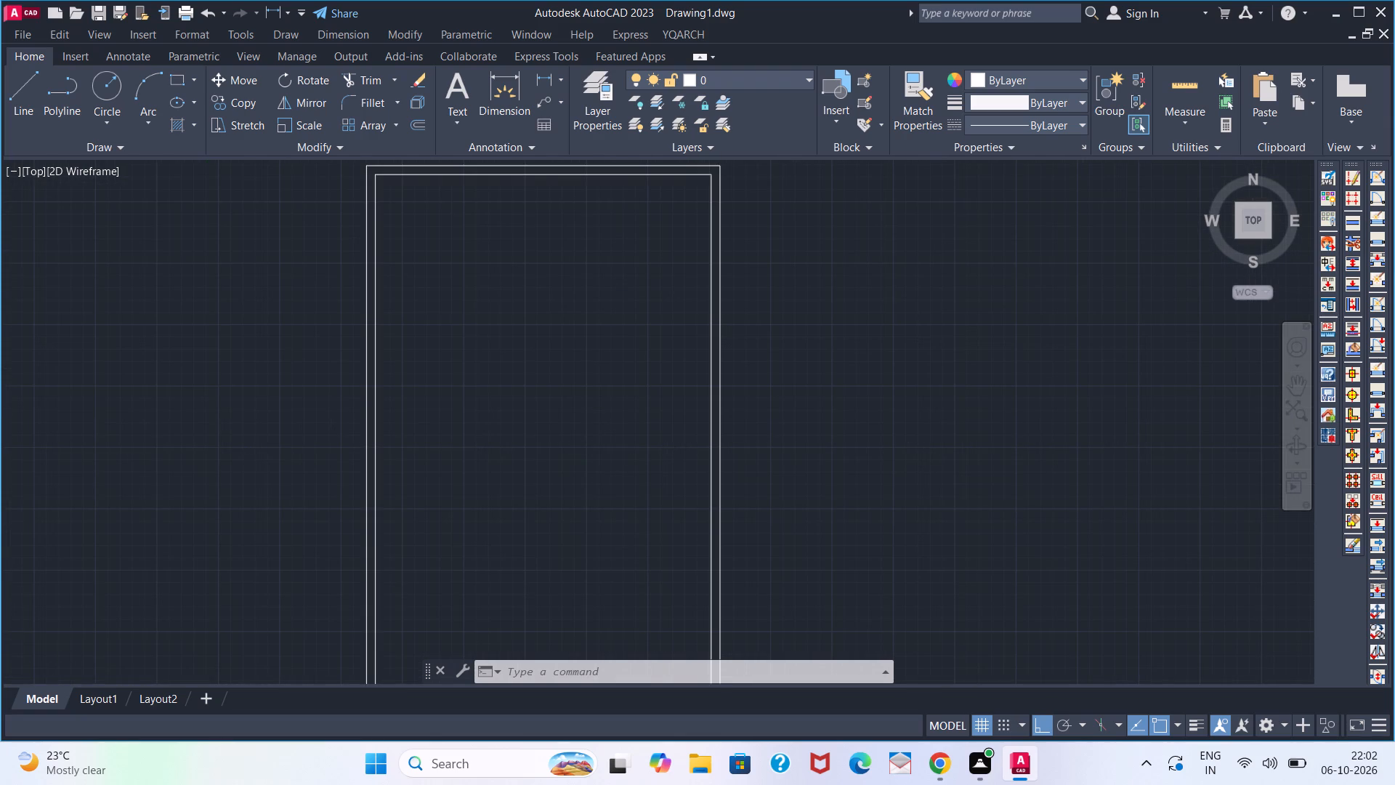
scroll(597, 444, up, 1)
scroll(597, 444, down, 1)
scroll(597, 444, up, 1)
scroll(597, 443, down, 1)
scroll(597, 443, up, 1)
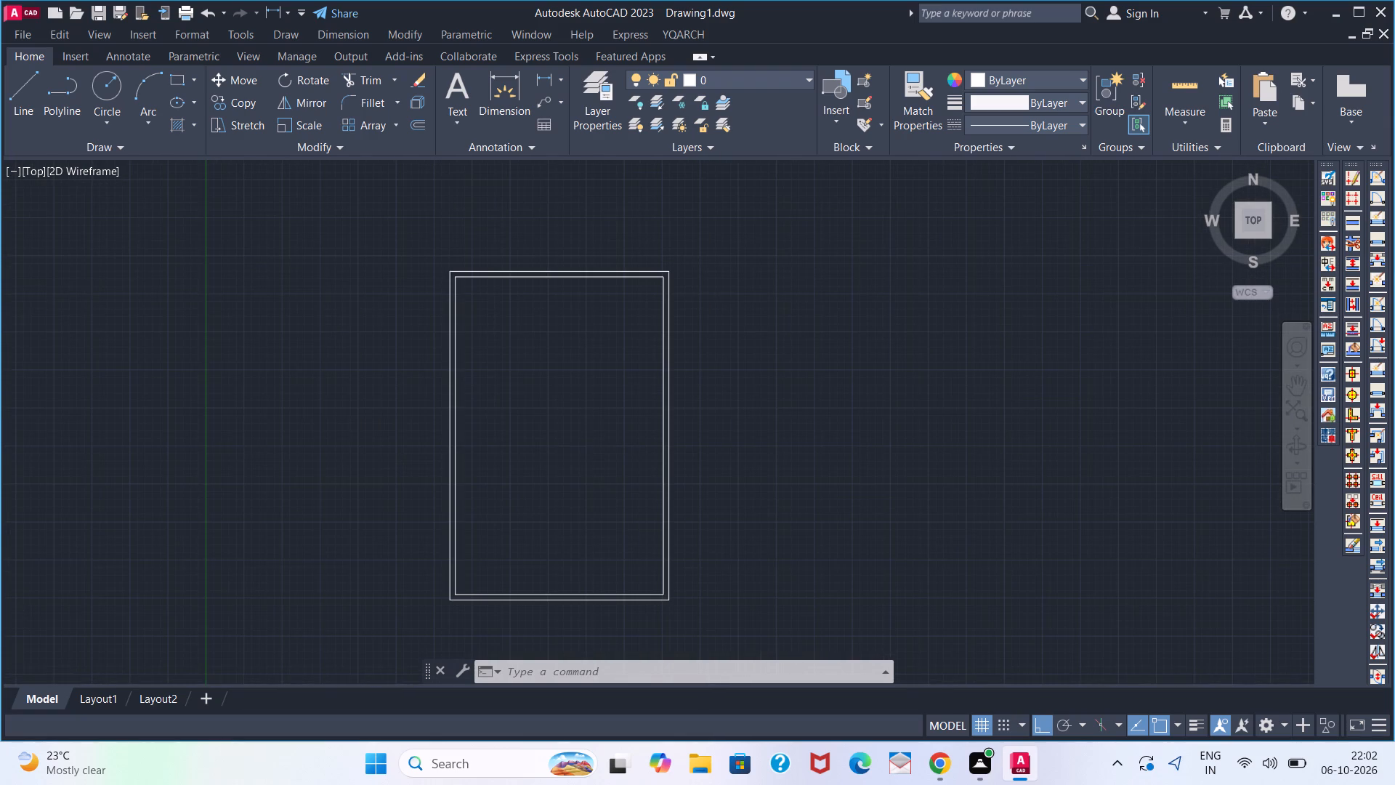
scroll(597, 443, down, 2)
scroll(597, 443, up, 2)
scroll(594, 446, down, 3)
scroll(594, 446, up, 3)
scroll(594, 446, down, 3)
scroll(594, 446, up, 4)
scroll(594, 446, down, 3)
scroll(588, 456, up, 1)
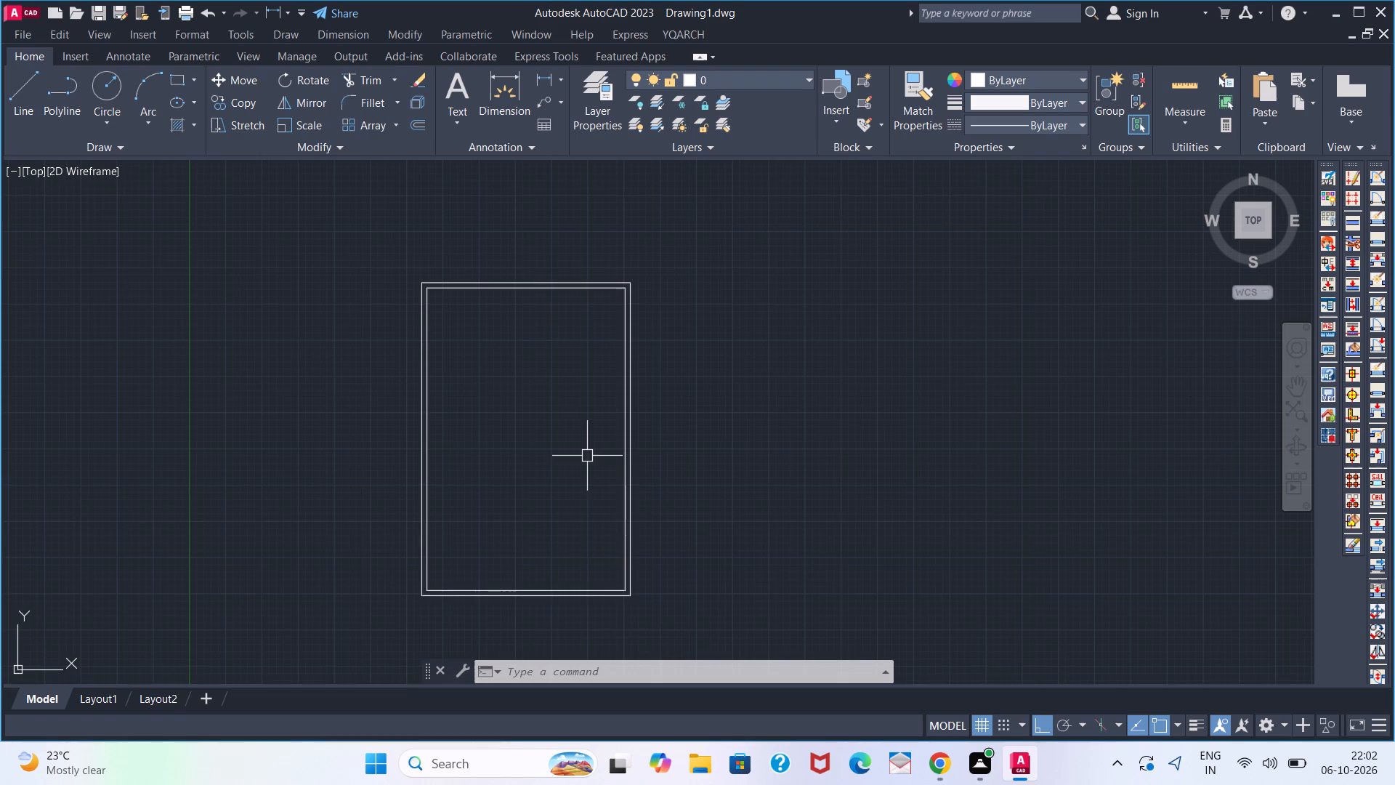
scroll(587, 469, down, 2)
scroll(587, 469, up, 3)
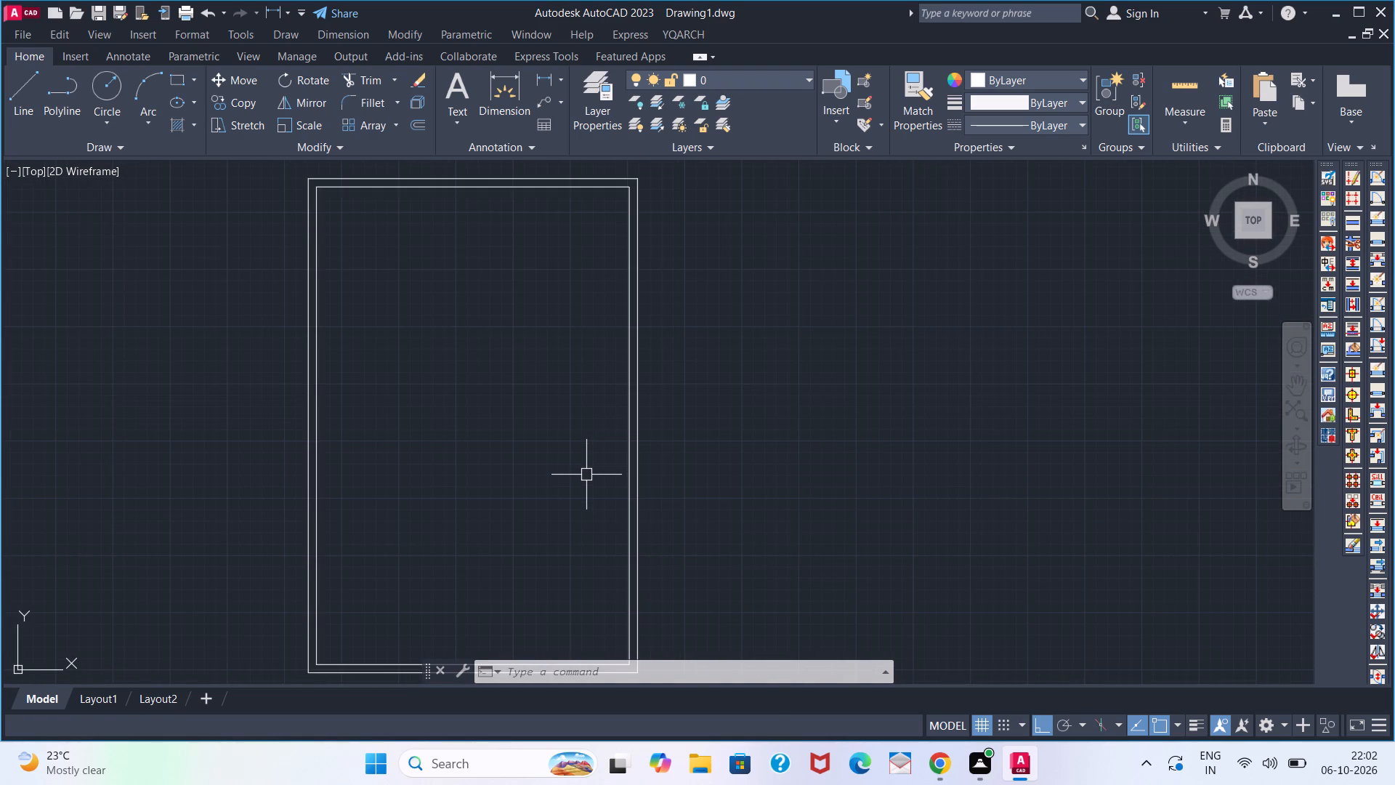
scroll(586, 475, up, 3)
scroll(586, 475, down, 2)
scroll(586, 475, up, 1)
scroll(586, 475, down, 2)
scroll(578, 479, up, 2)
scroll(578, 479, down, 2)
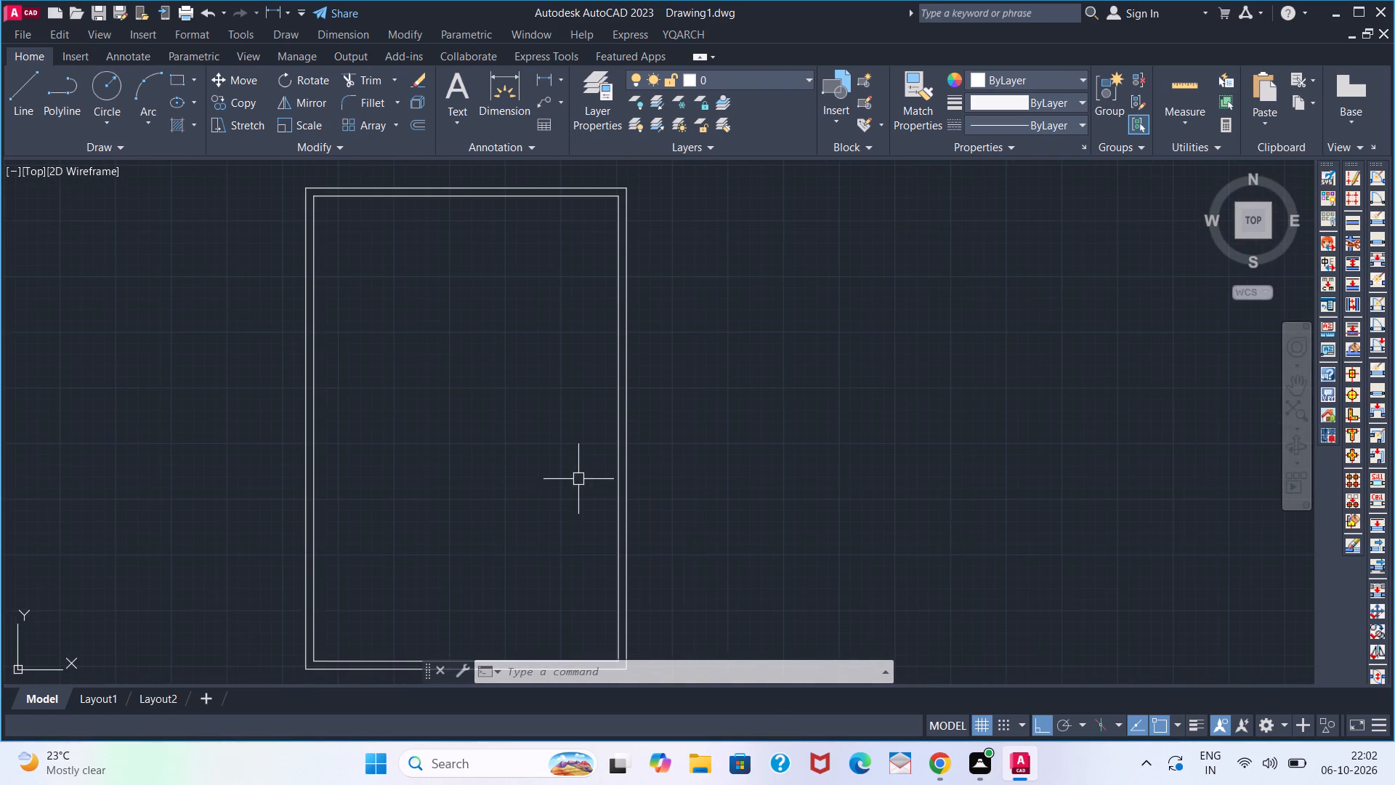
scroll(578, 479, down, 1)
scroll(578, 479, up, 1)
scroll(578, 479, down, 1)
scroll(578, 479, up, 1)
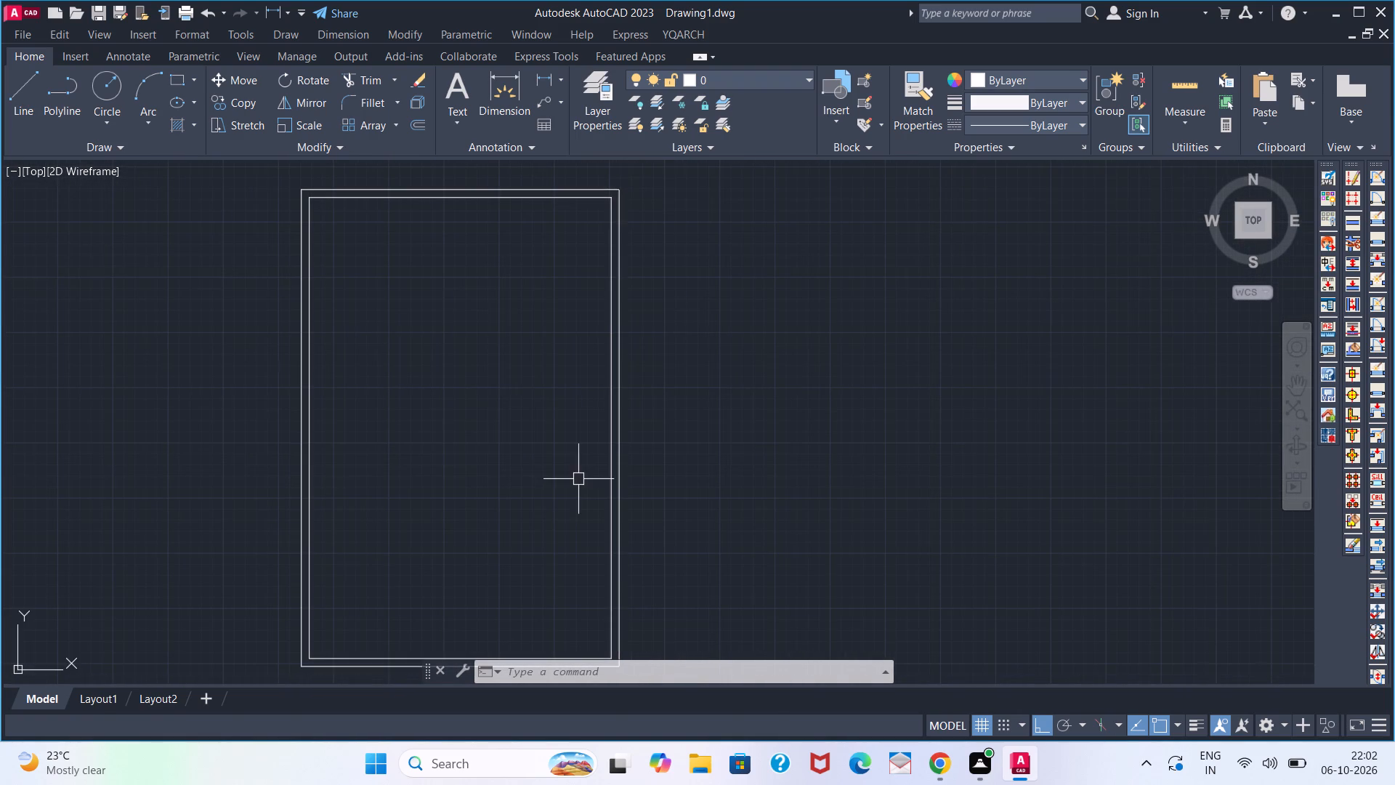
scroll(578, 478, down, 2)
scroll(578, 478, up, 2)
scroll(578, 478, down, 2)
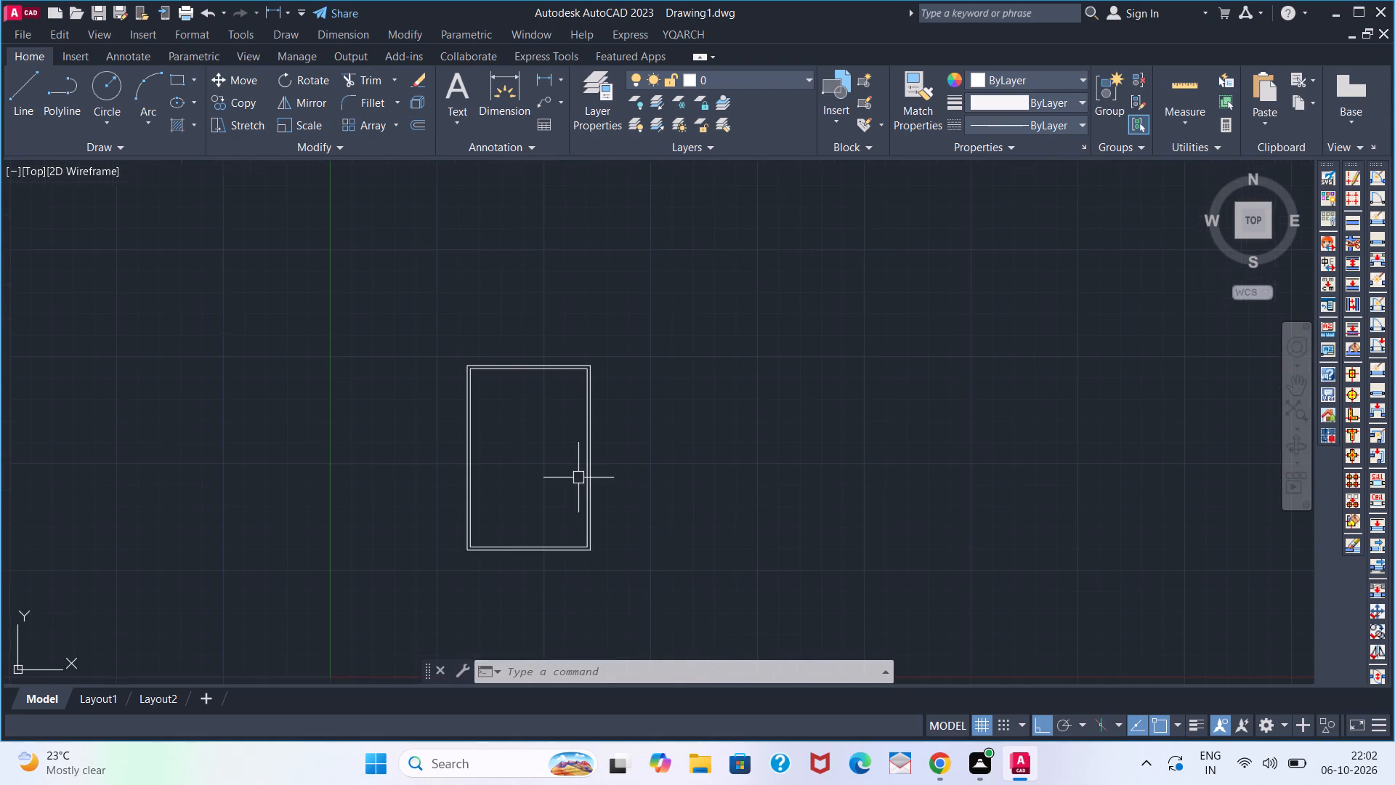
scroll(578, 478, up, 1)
Copy the complete double-line wall outline horizontally to the right by about 40'-7" for the second floor plan.
drag(670, 262, 436, 543)
key(Escape)
click(637, 229)
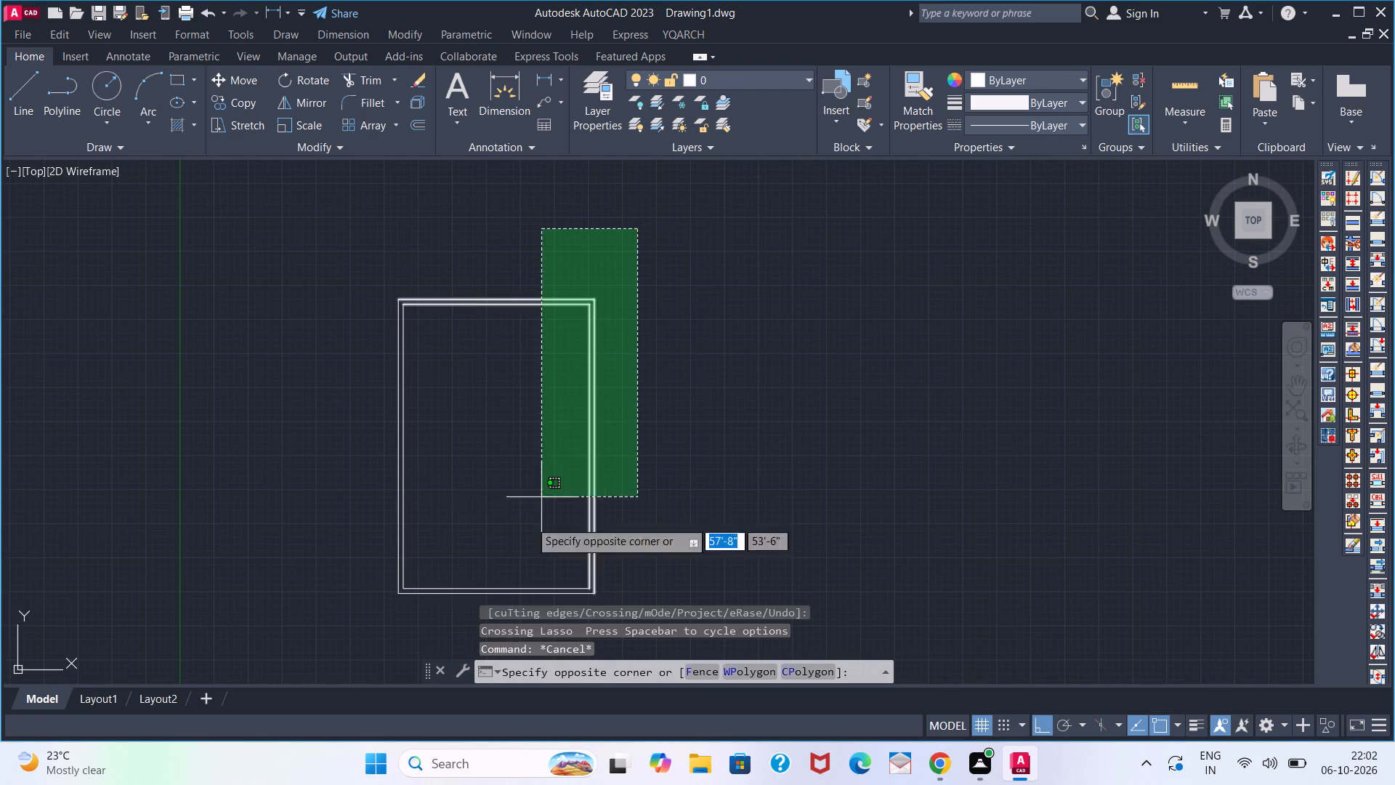
click(360, 614)
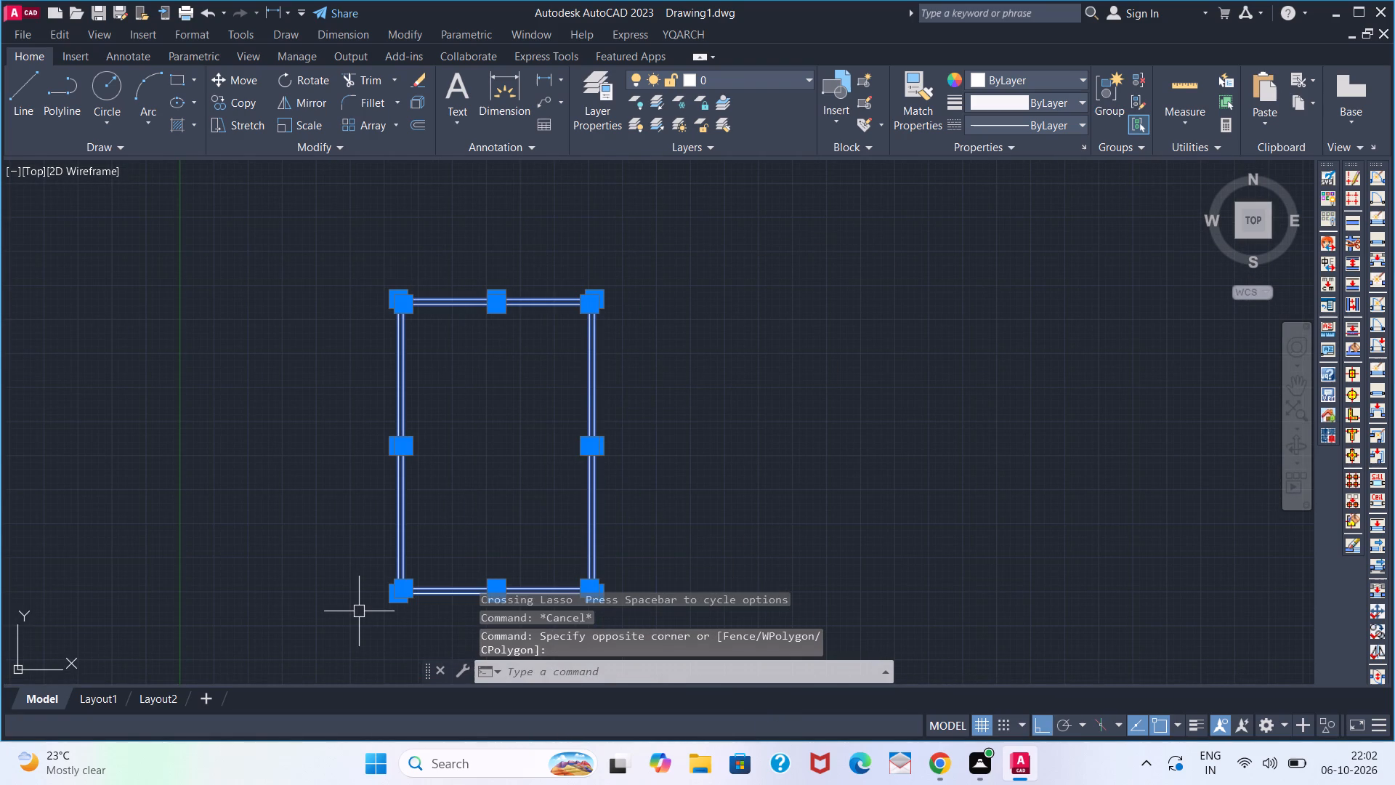
text(CO)
key(Return)
click(390, 597)
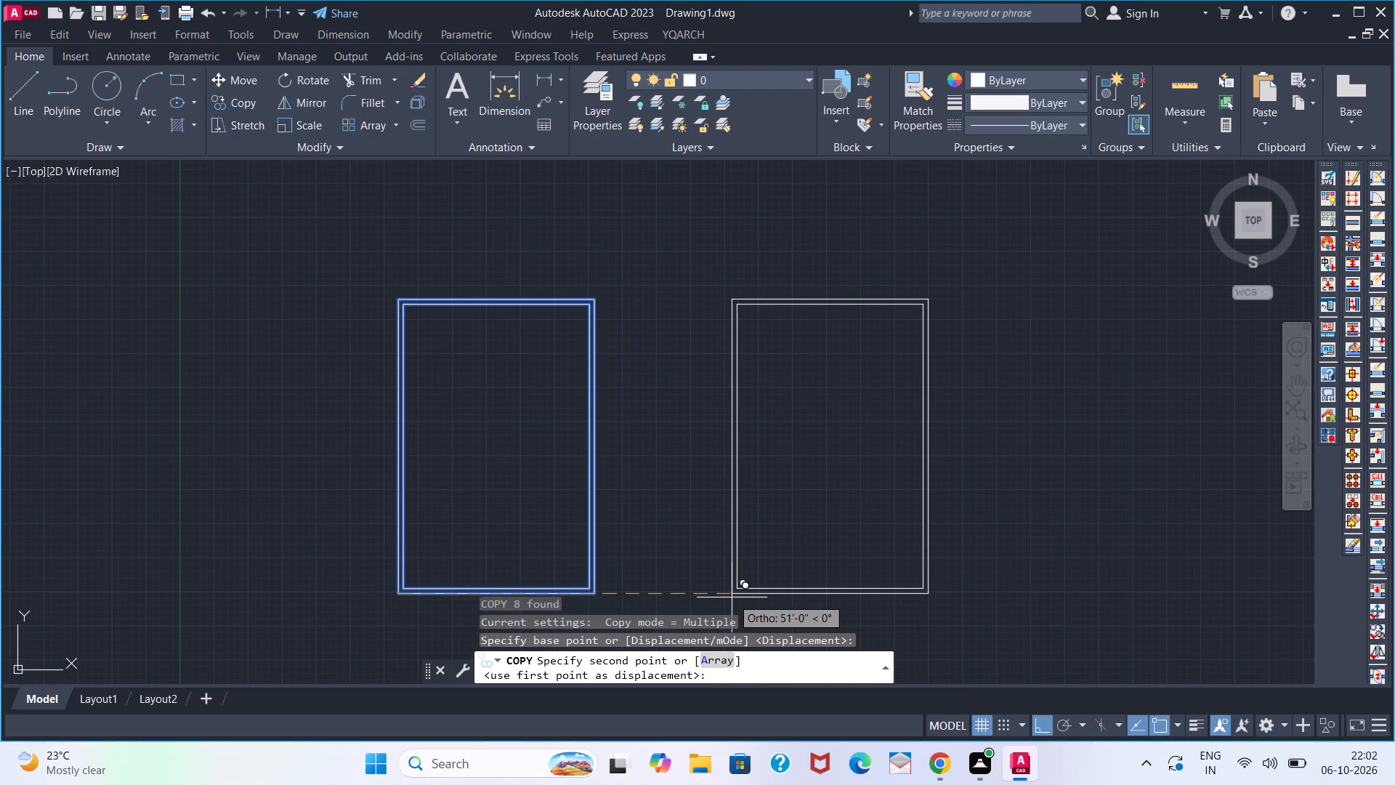
click(663, 607)
key(space)
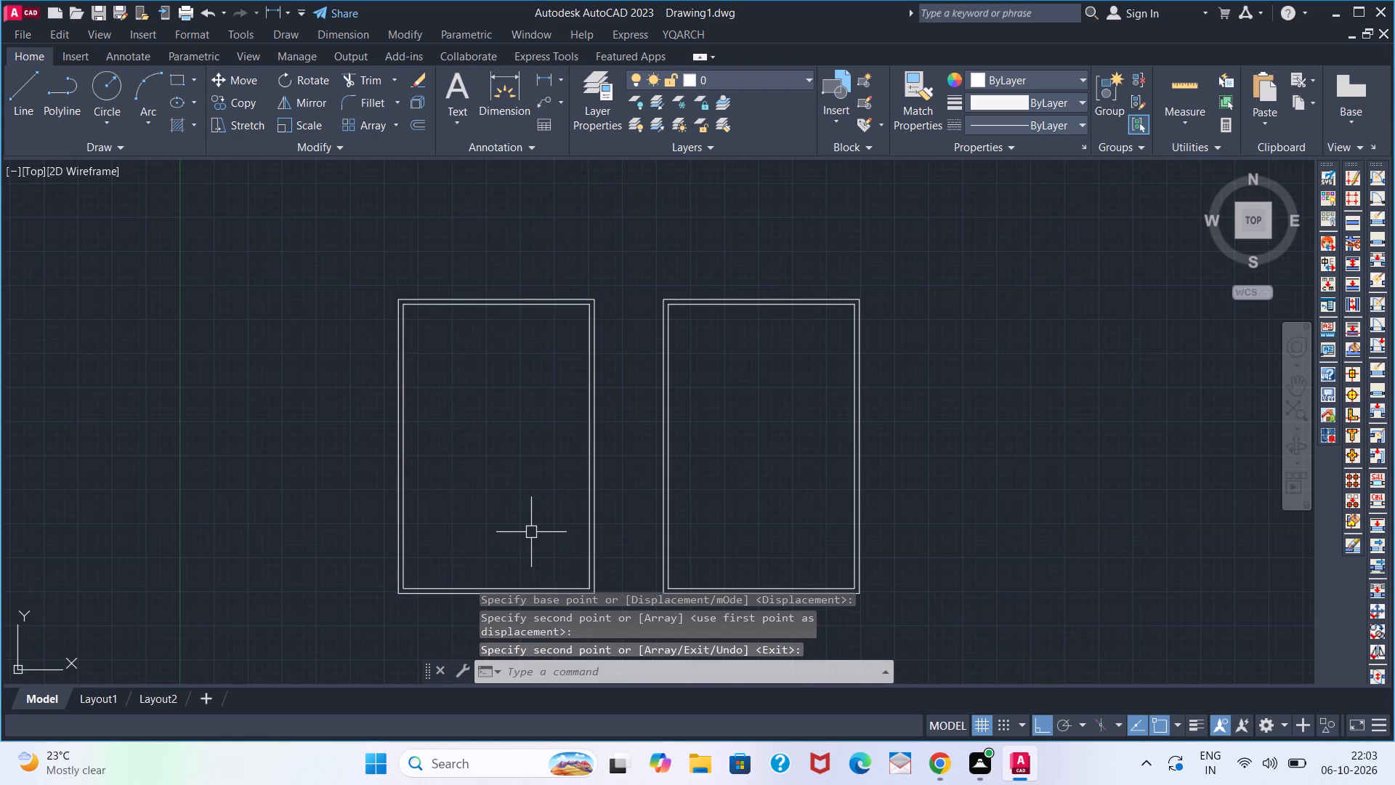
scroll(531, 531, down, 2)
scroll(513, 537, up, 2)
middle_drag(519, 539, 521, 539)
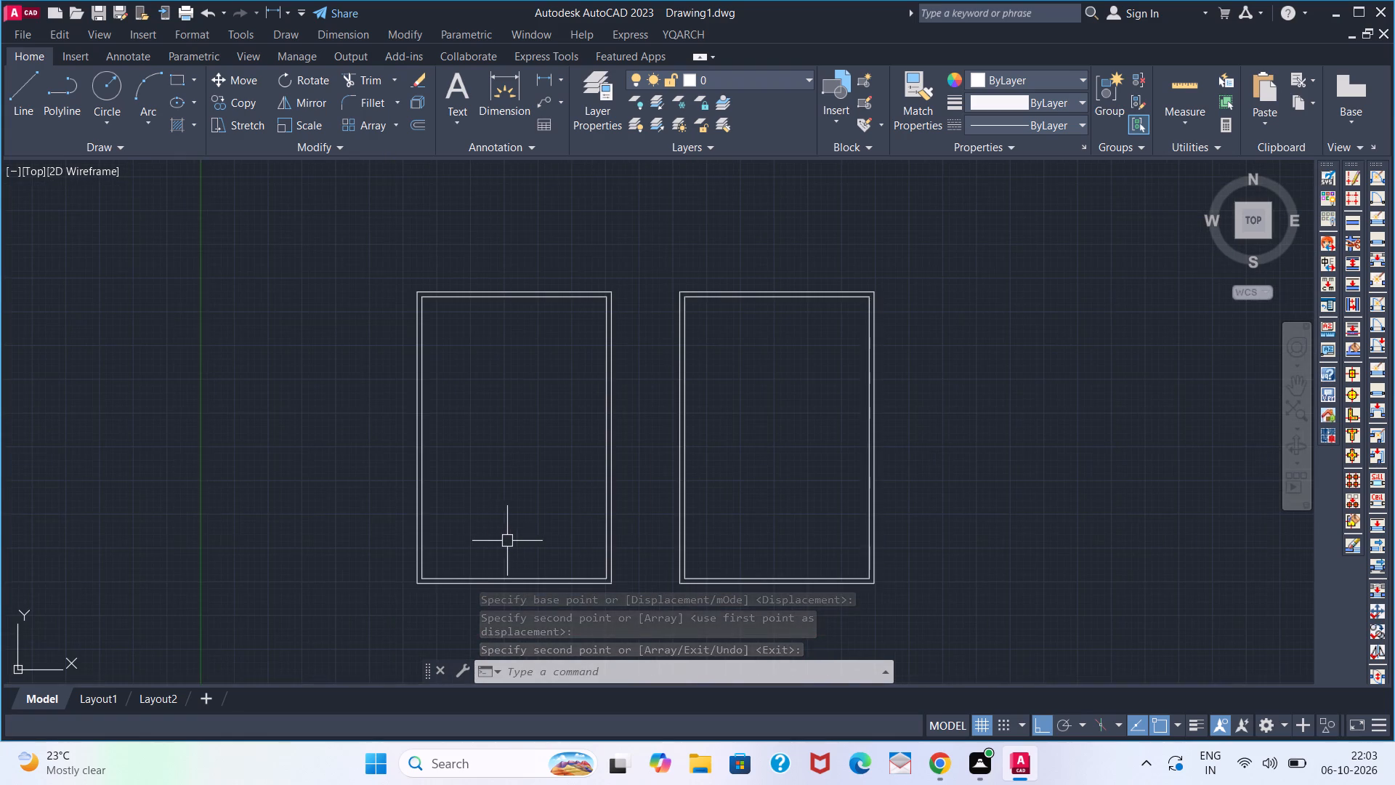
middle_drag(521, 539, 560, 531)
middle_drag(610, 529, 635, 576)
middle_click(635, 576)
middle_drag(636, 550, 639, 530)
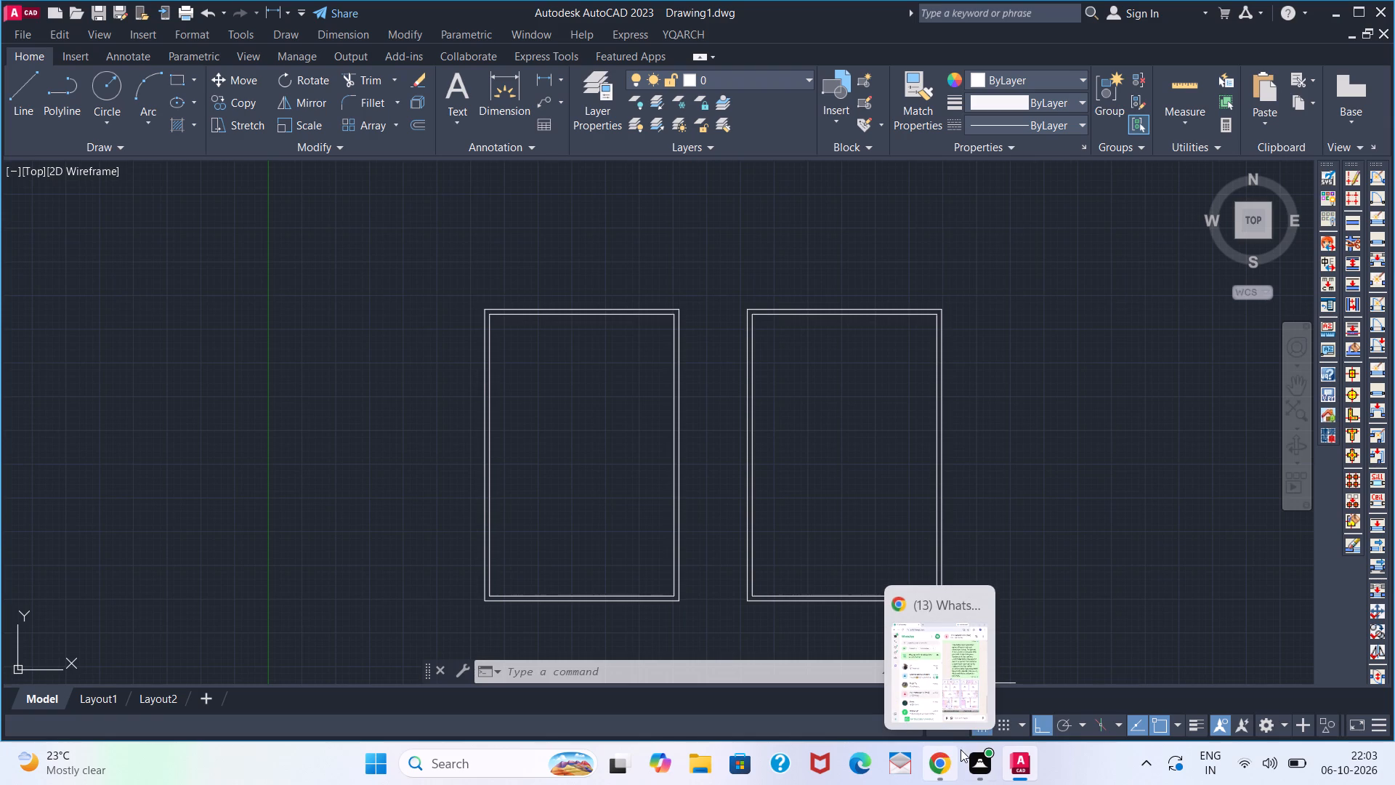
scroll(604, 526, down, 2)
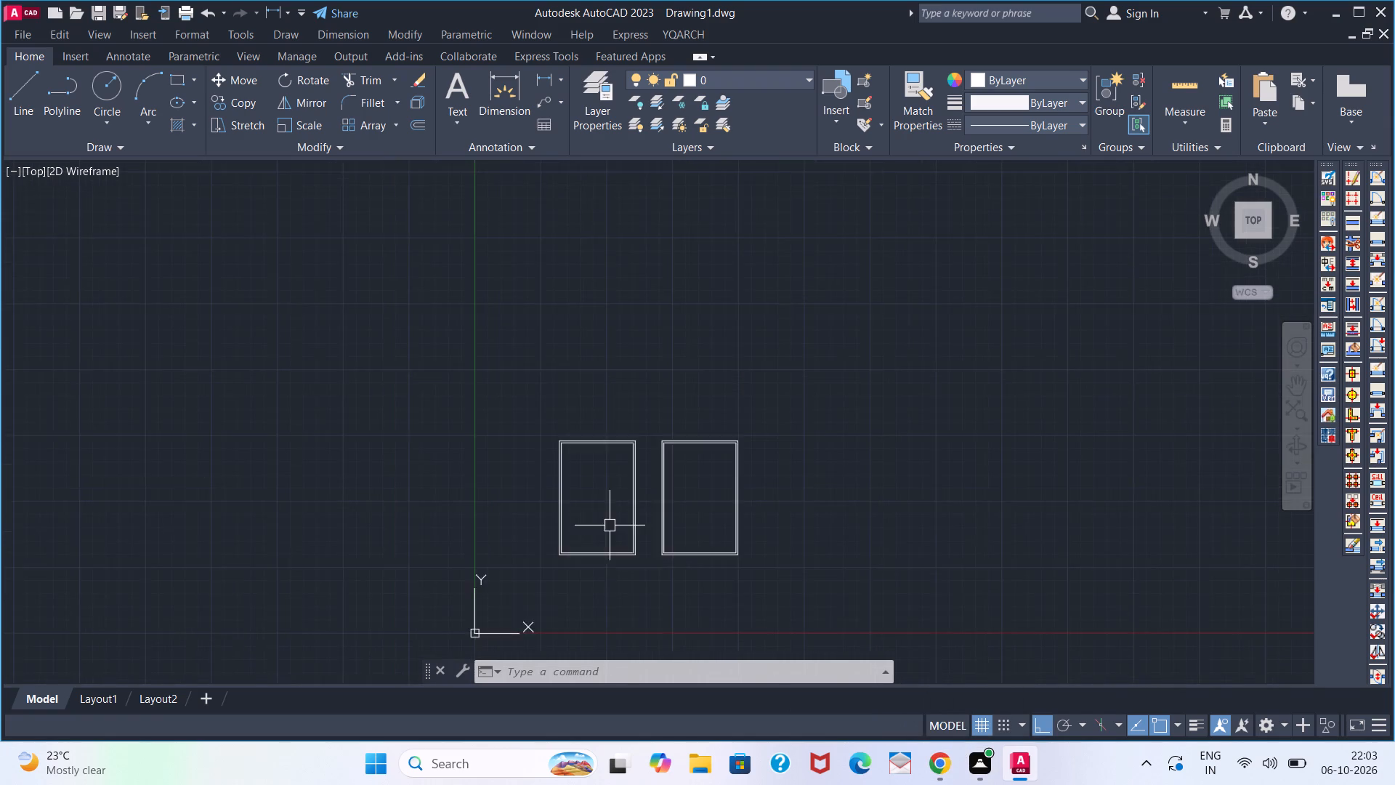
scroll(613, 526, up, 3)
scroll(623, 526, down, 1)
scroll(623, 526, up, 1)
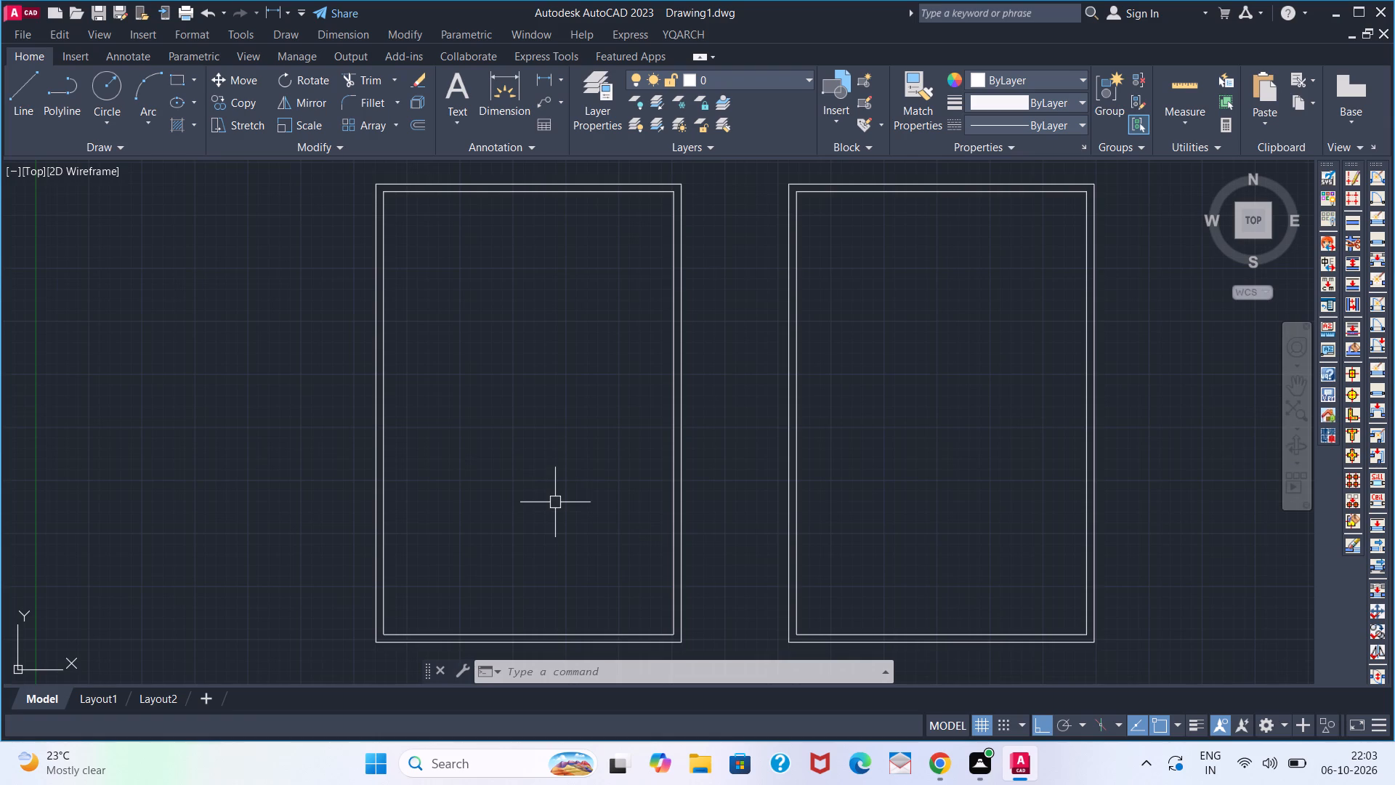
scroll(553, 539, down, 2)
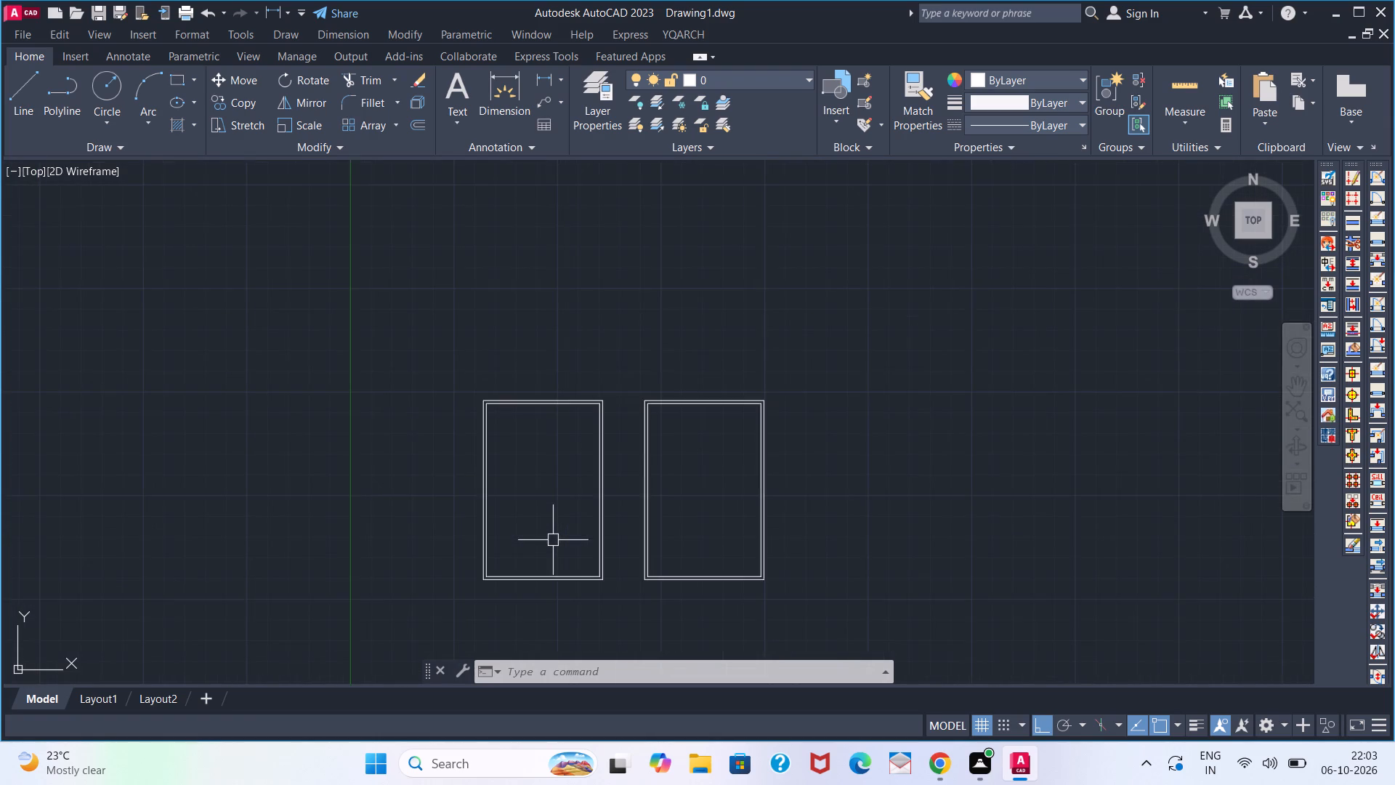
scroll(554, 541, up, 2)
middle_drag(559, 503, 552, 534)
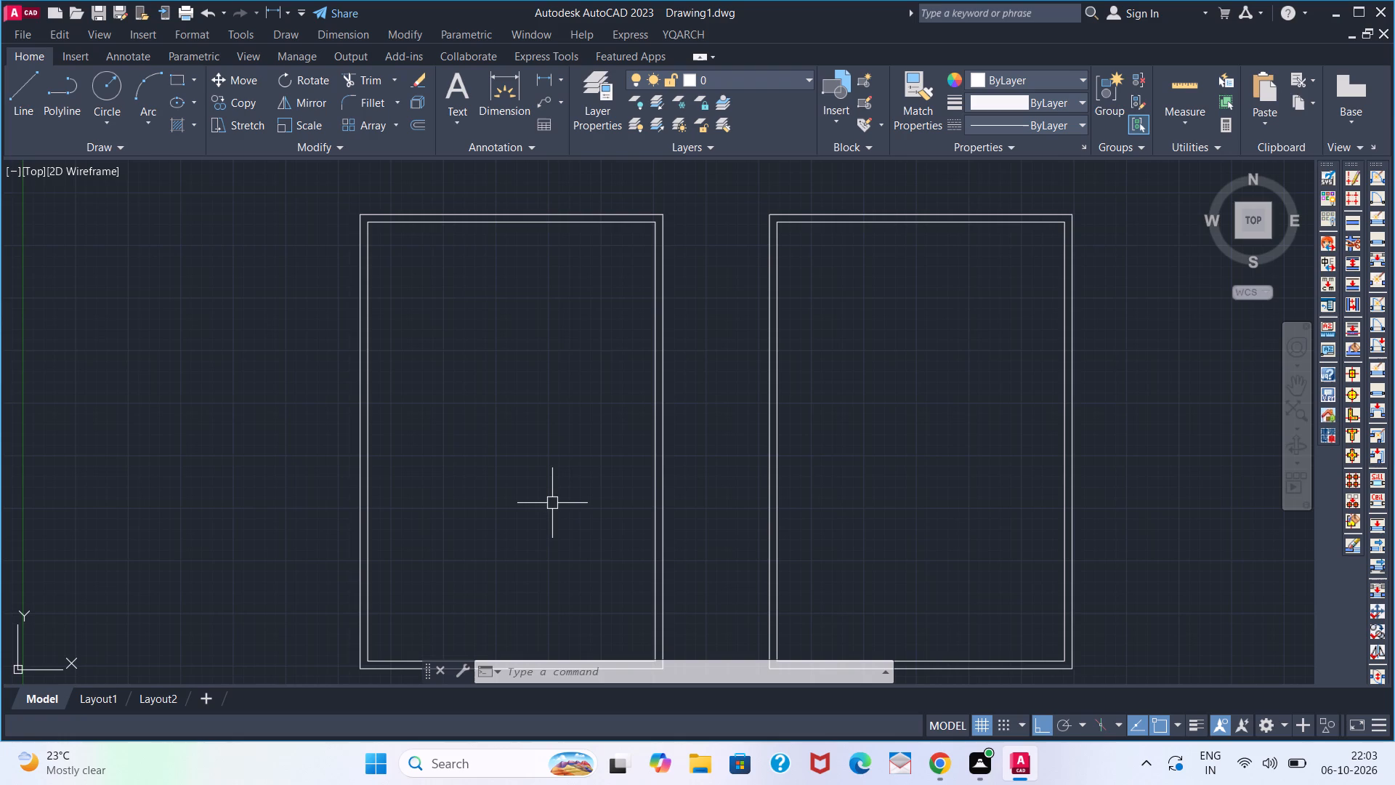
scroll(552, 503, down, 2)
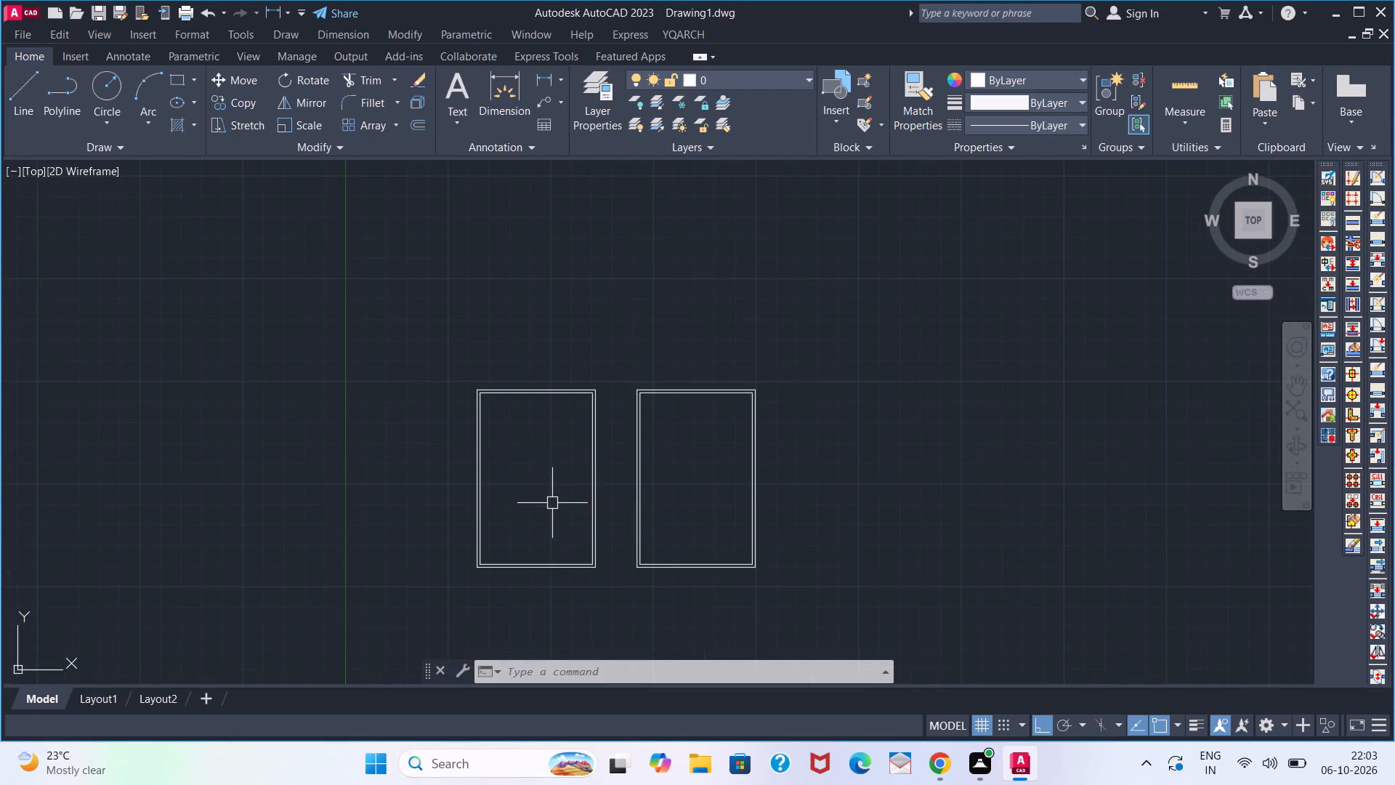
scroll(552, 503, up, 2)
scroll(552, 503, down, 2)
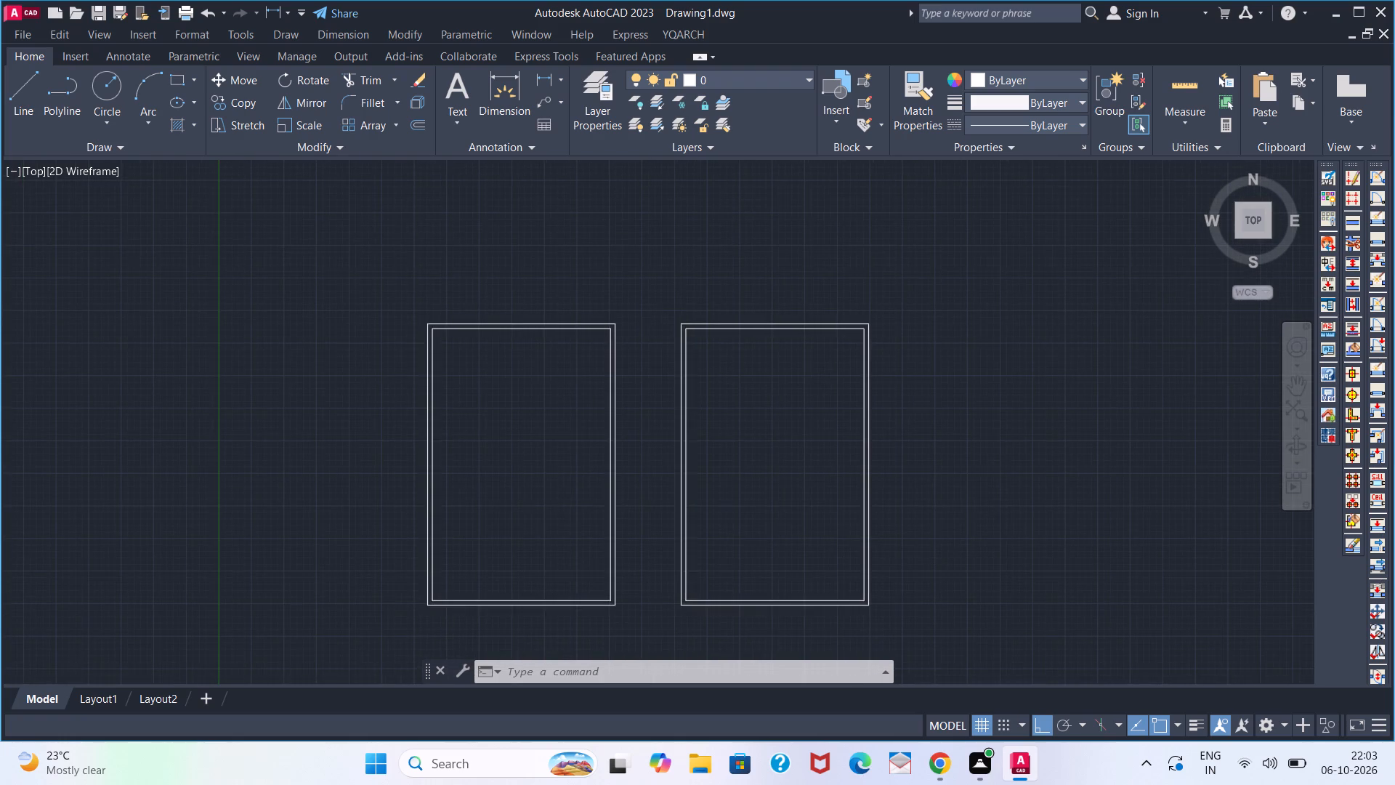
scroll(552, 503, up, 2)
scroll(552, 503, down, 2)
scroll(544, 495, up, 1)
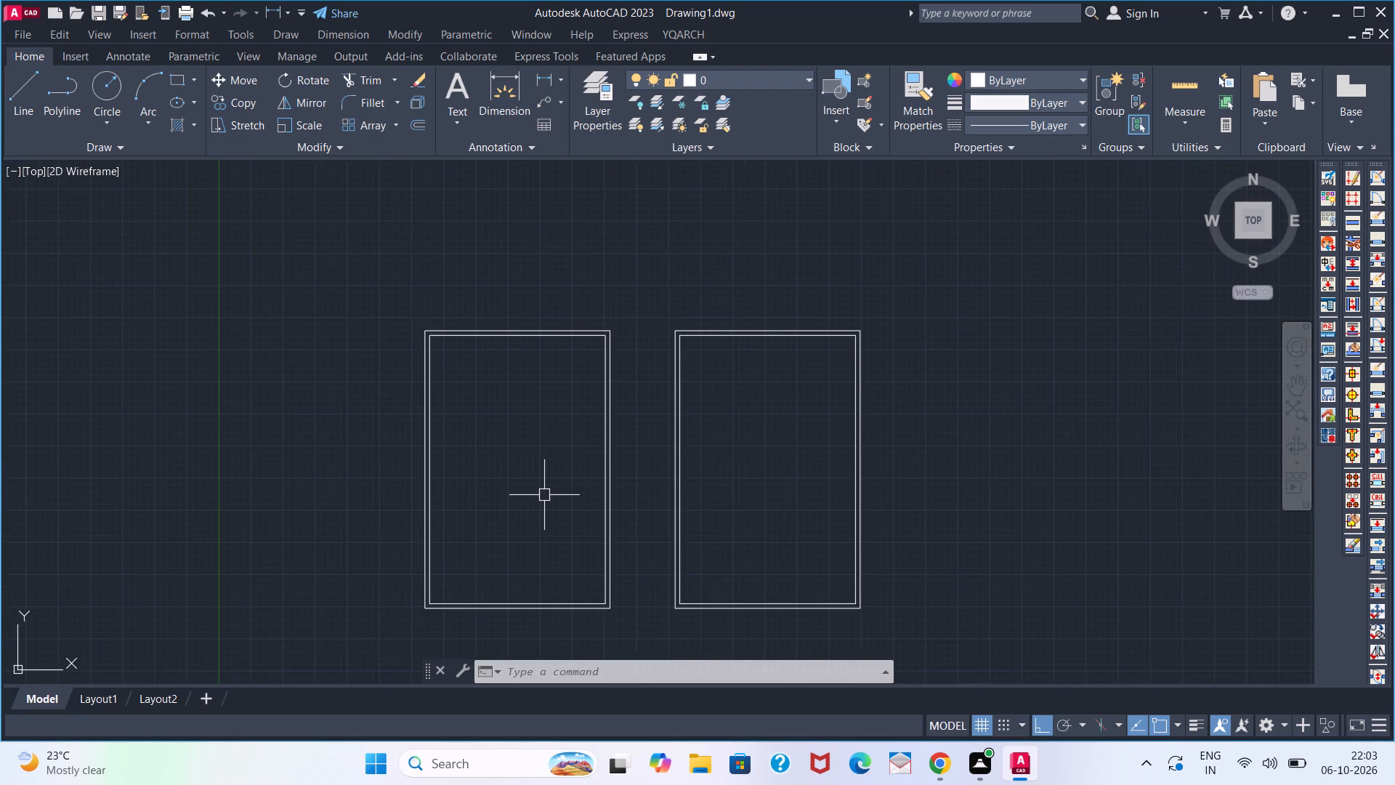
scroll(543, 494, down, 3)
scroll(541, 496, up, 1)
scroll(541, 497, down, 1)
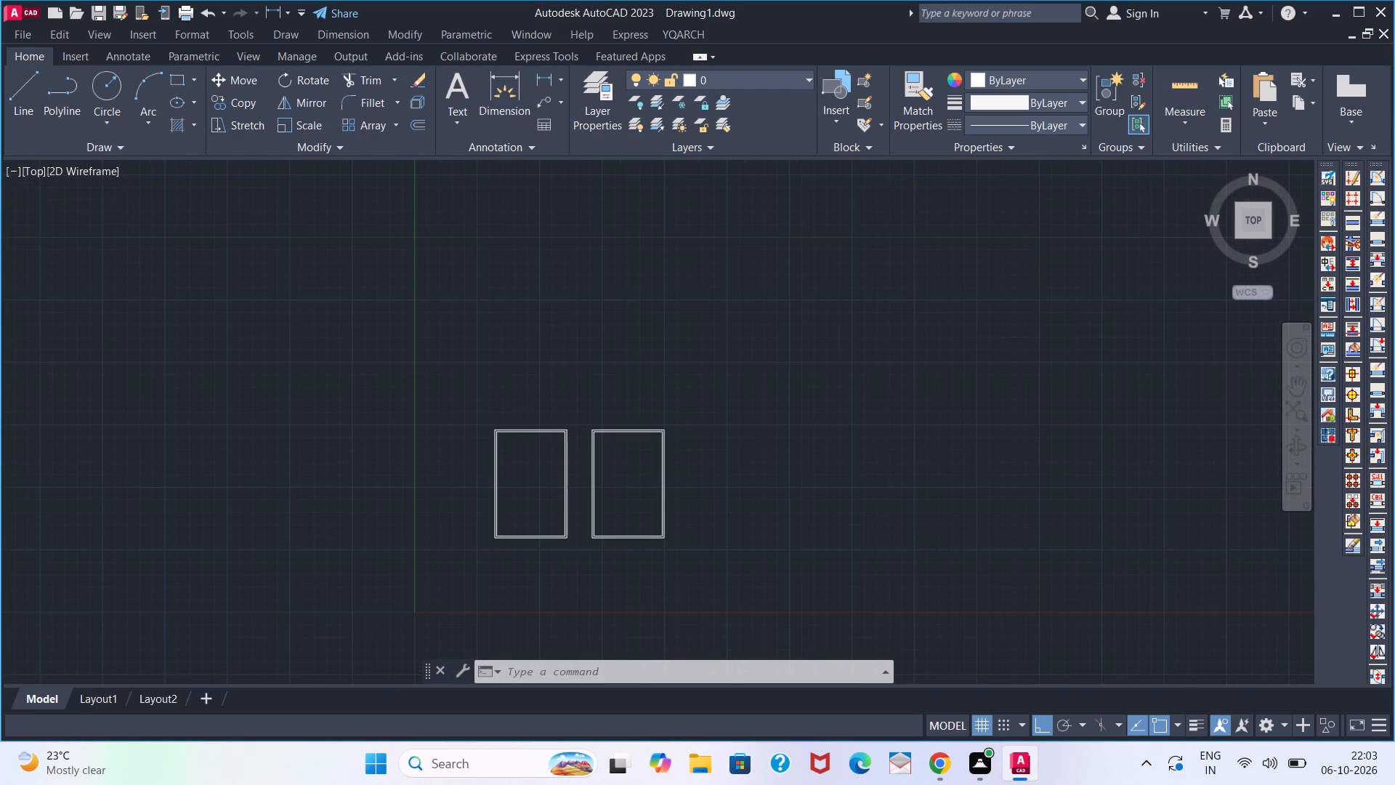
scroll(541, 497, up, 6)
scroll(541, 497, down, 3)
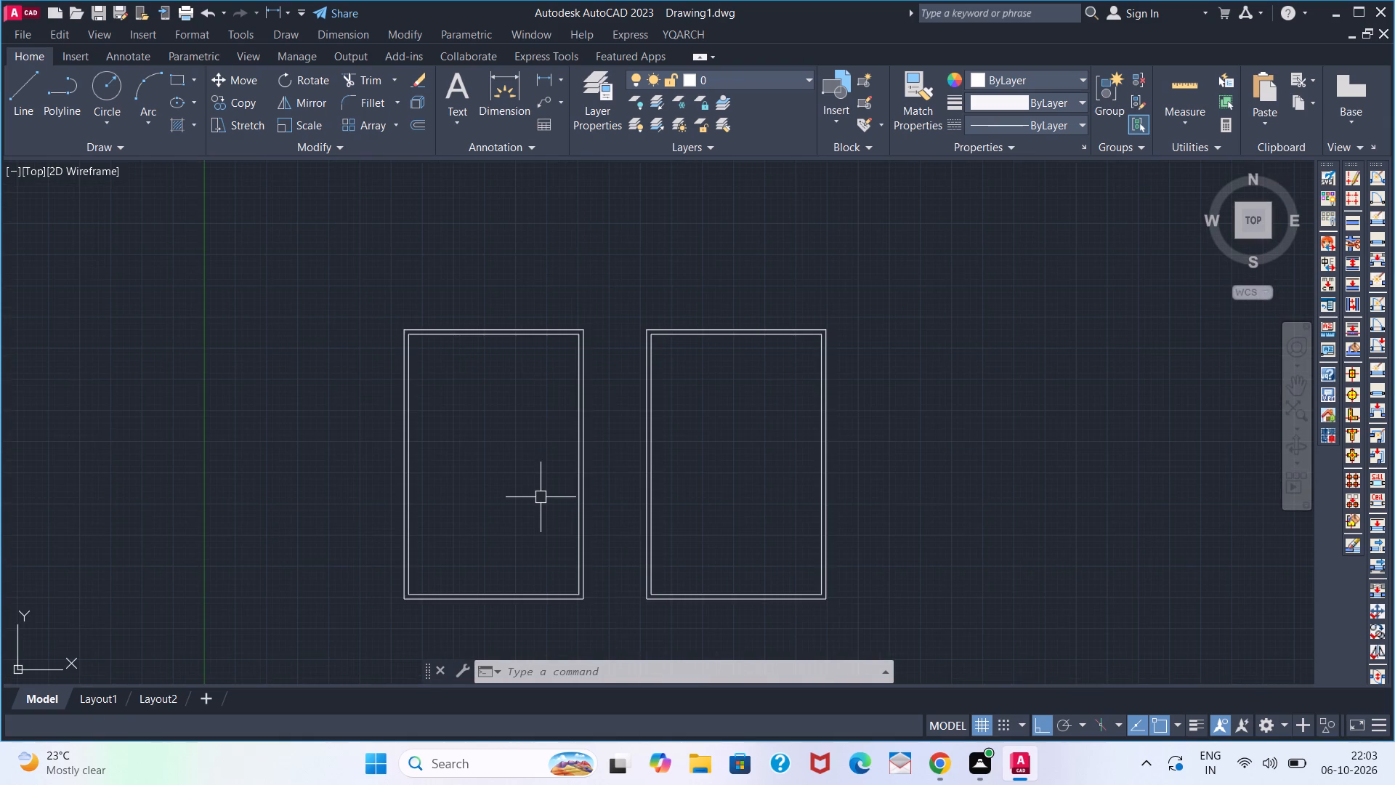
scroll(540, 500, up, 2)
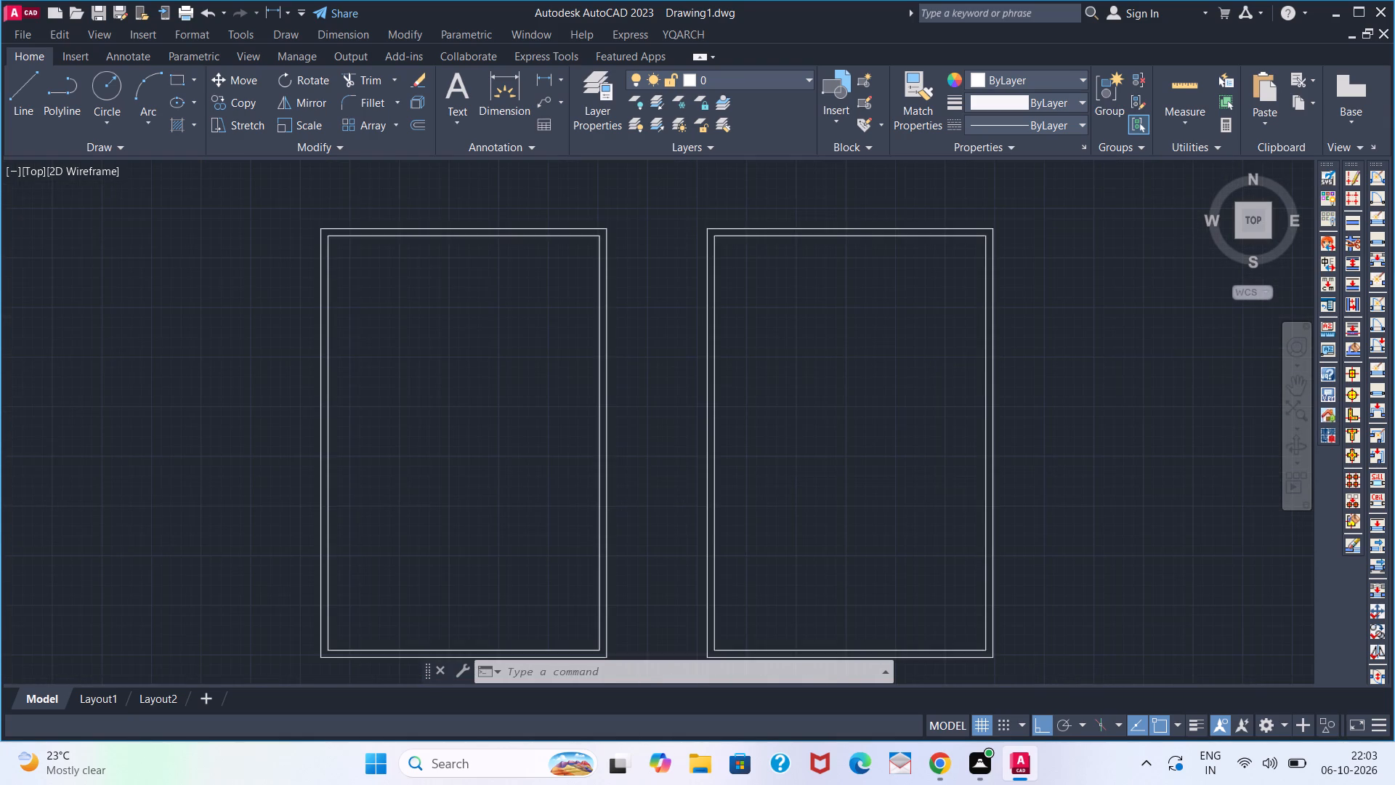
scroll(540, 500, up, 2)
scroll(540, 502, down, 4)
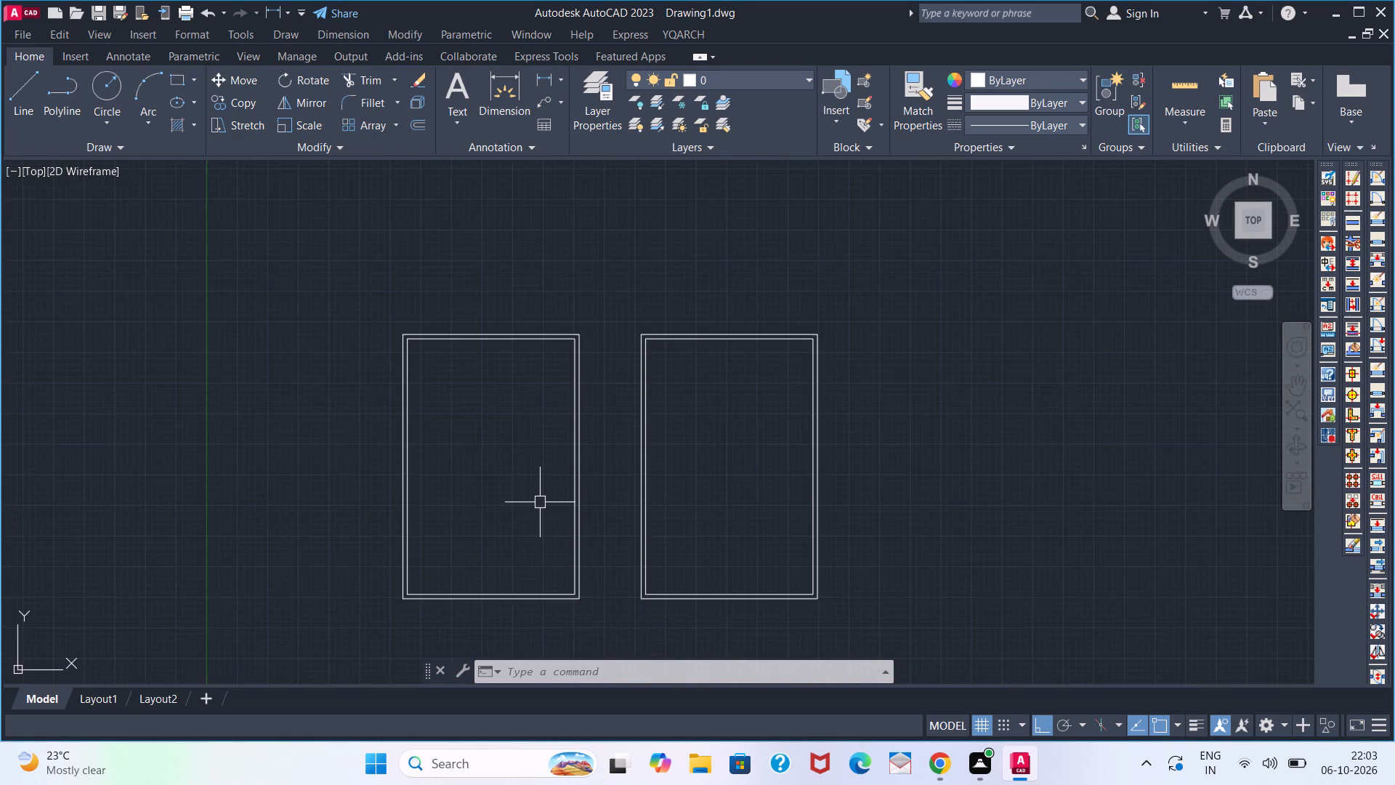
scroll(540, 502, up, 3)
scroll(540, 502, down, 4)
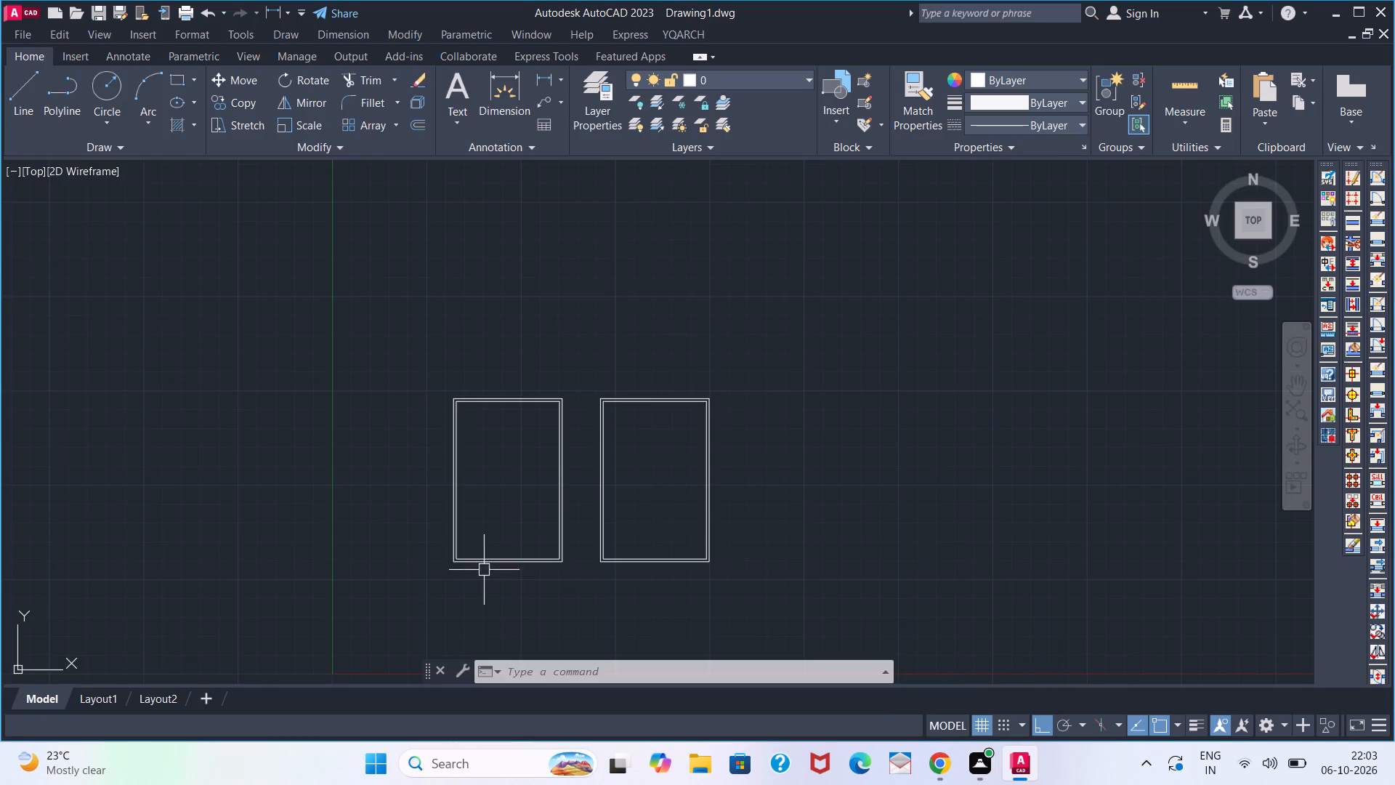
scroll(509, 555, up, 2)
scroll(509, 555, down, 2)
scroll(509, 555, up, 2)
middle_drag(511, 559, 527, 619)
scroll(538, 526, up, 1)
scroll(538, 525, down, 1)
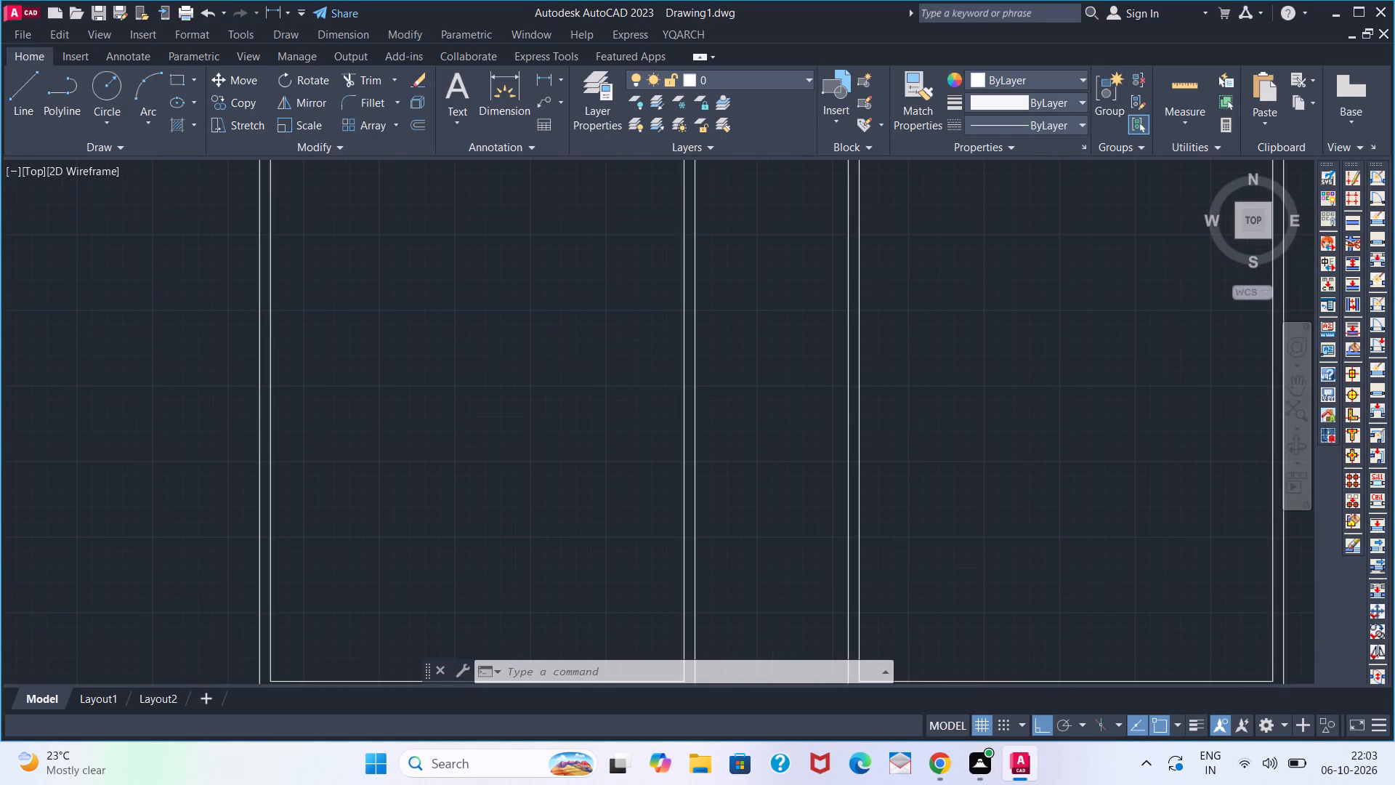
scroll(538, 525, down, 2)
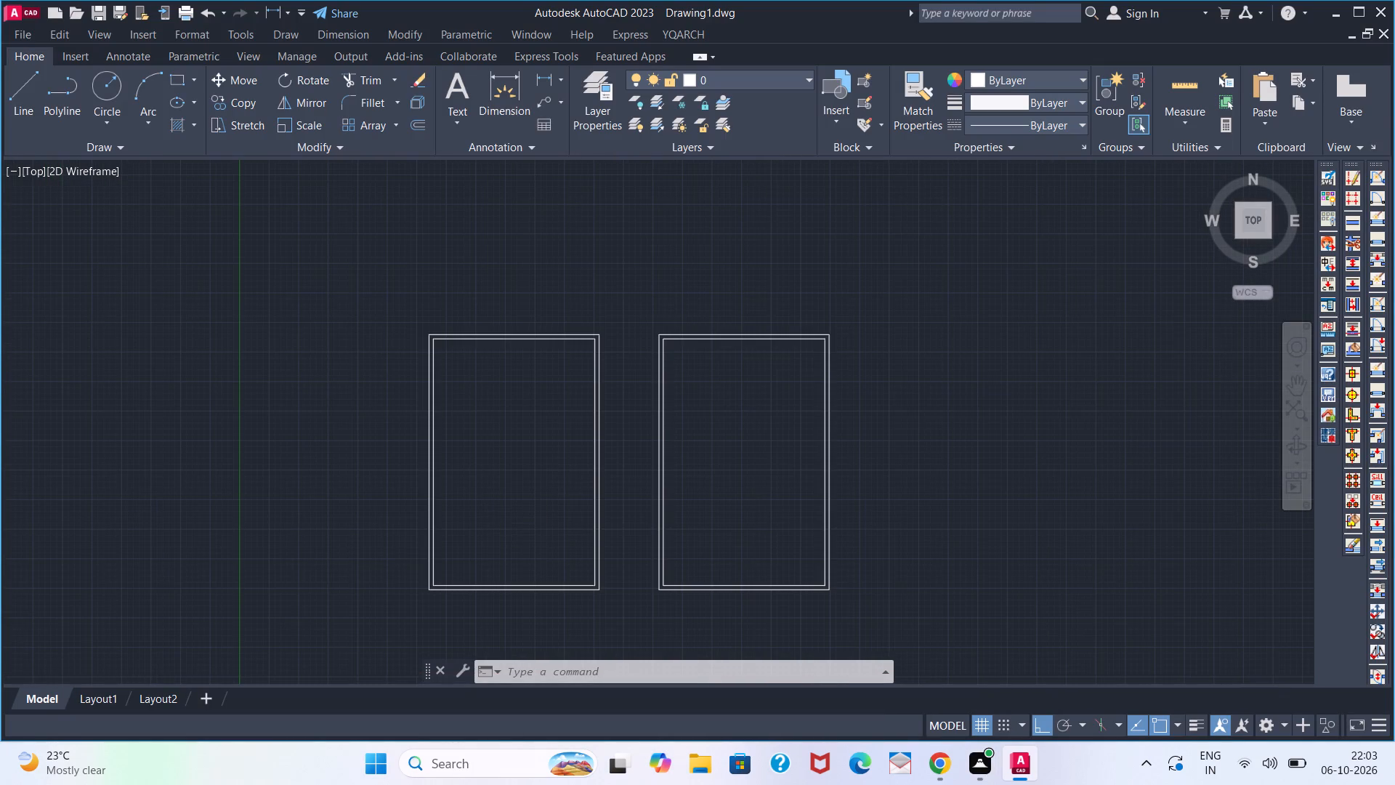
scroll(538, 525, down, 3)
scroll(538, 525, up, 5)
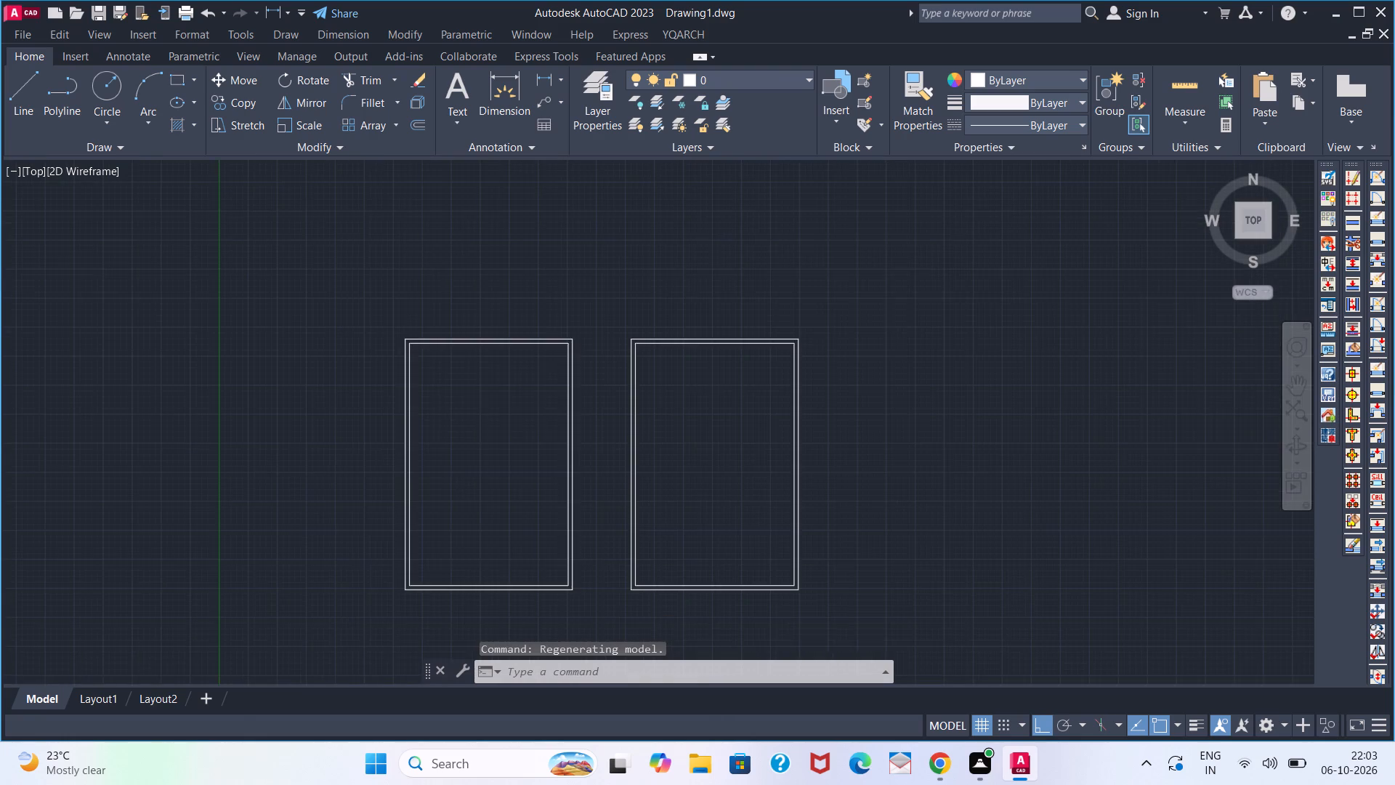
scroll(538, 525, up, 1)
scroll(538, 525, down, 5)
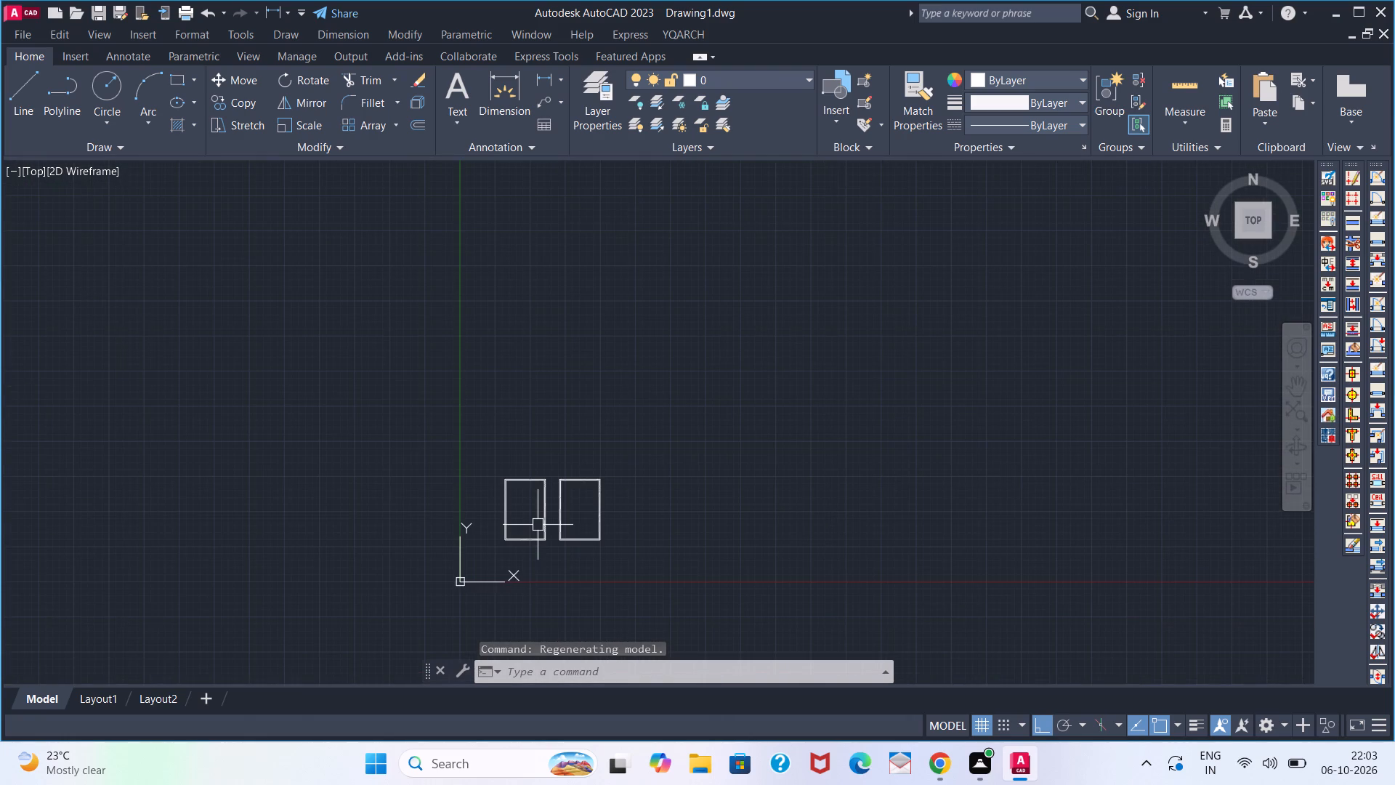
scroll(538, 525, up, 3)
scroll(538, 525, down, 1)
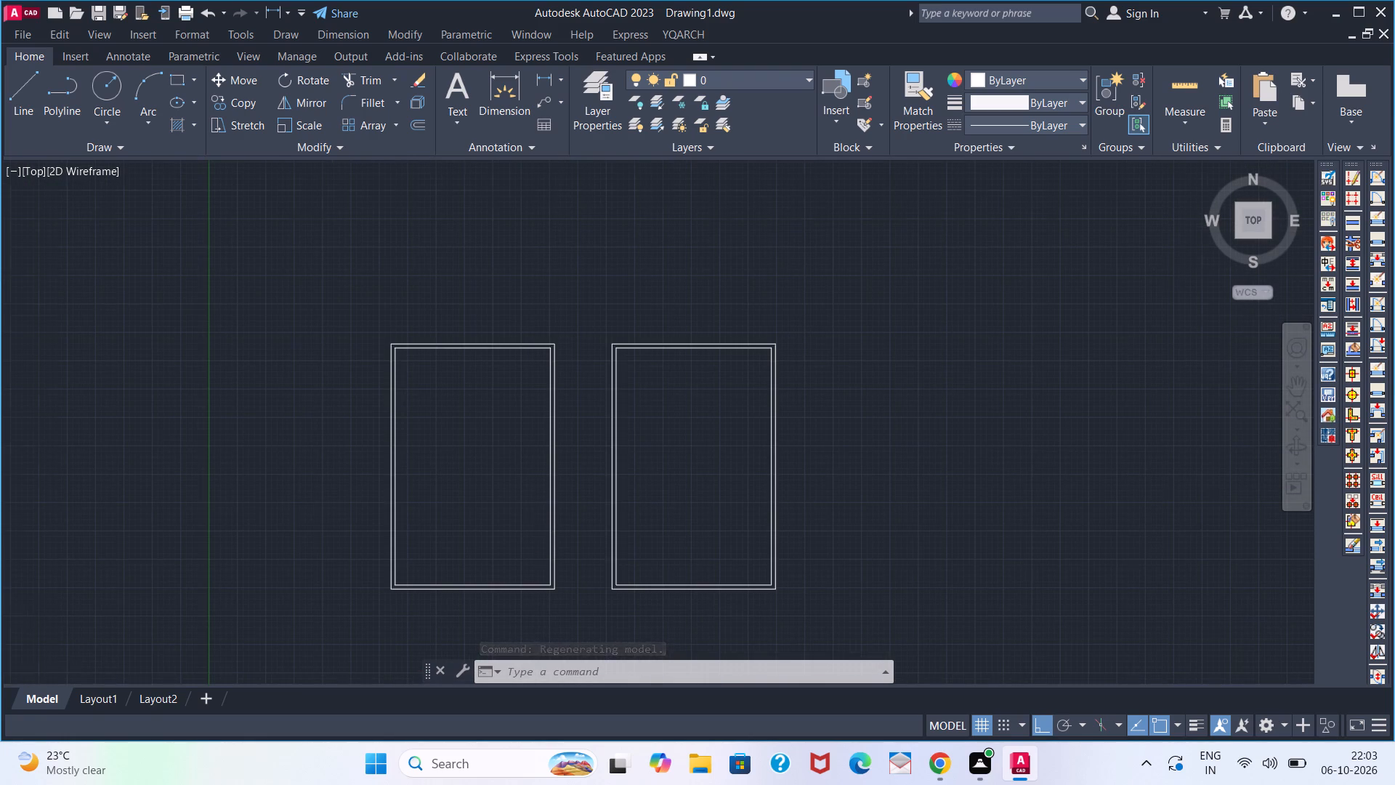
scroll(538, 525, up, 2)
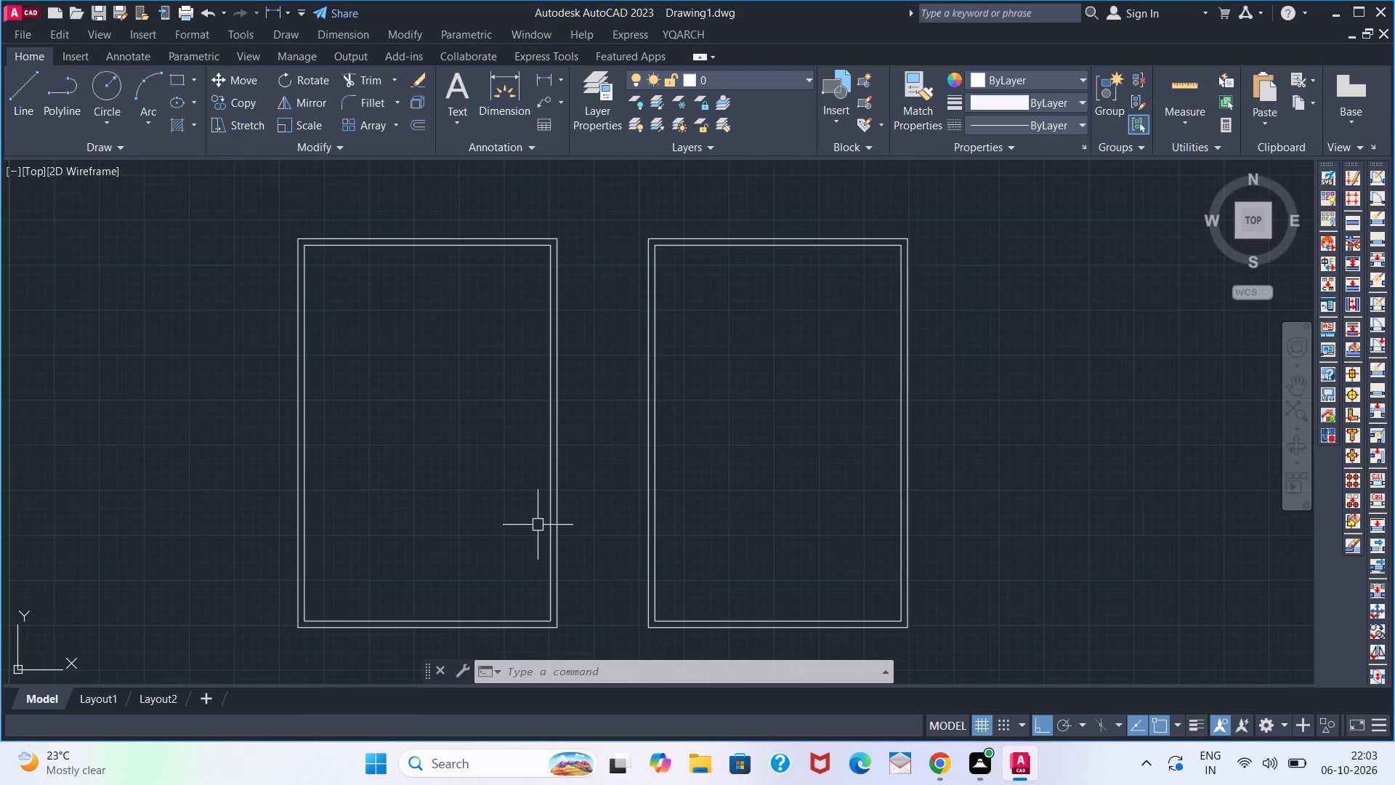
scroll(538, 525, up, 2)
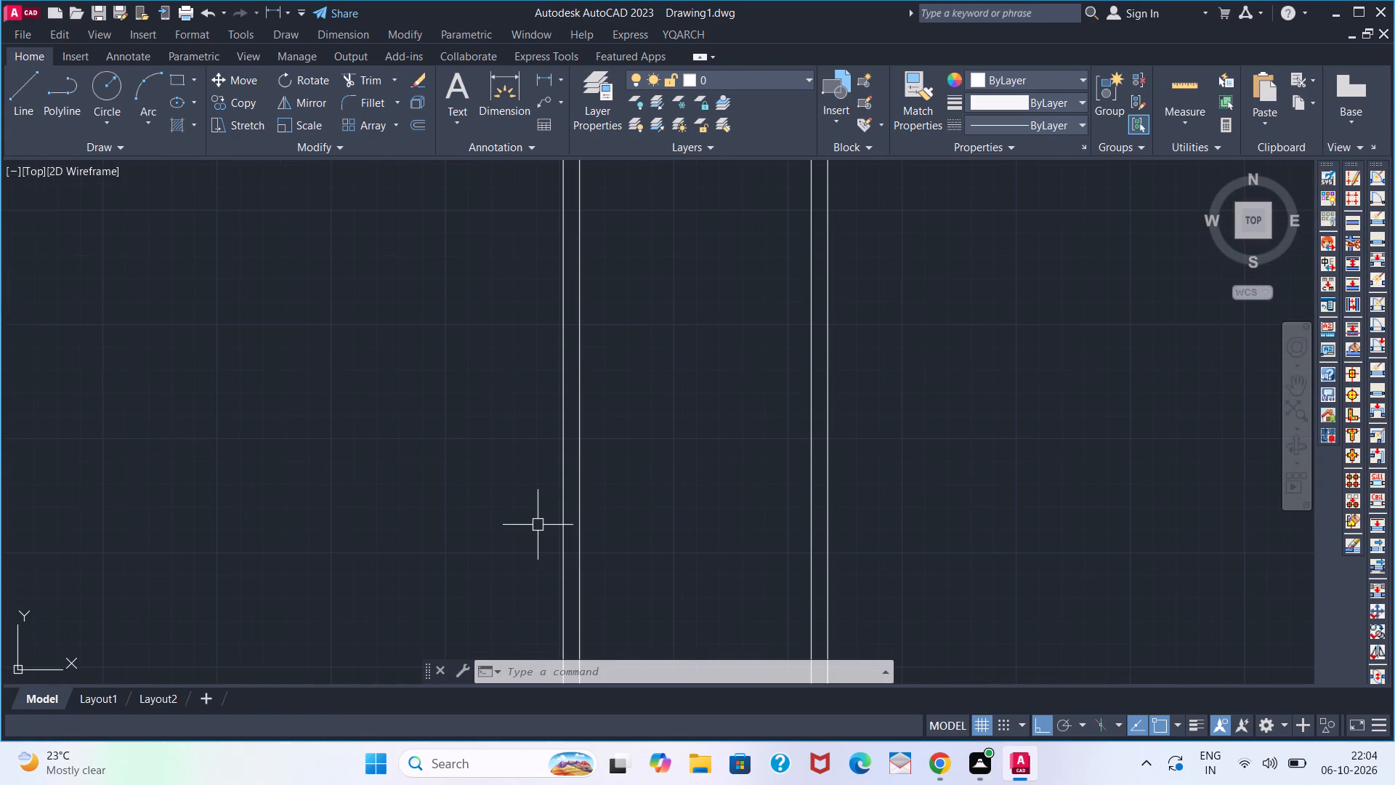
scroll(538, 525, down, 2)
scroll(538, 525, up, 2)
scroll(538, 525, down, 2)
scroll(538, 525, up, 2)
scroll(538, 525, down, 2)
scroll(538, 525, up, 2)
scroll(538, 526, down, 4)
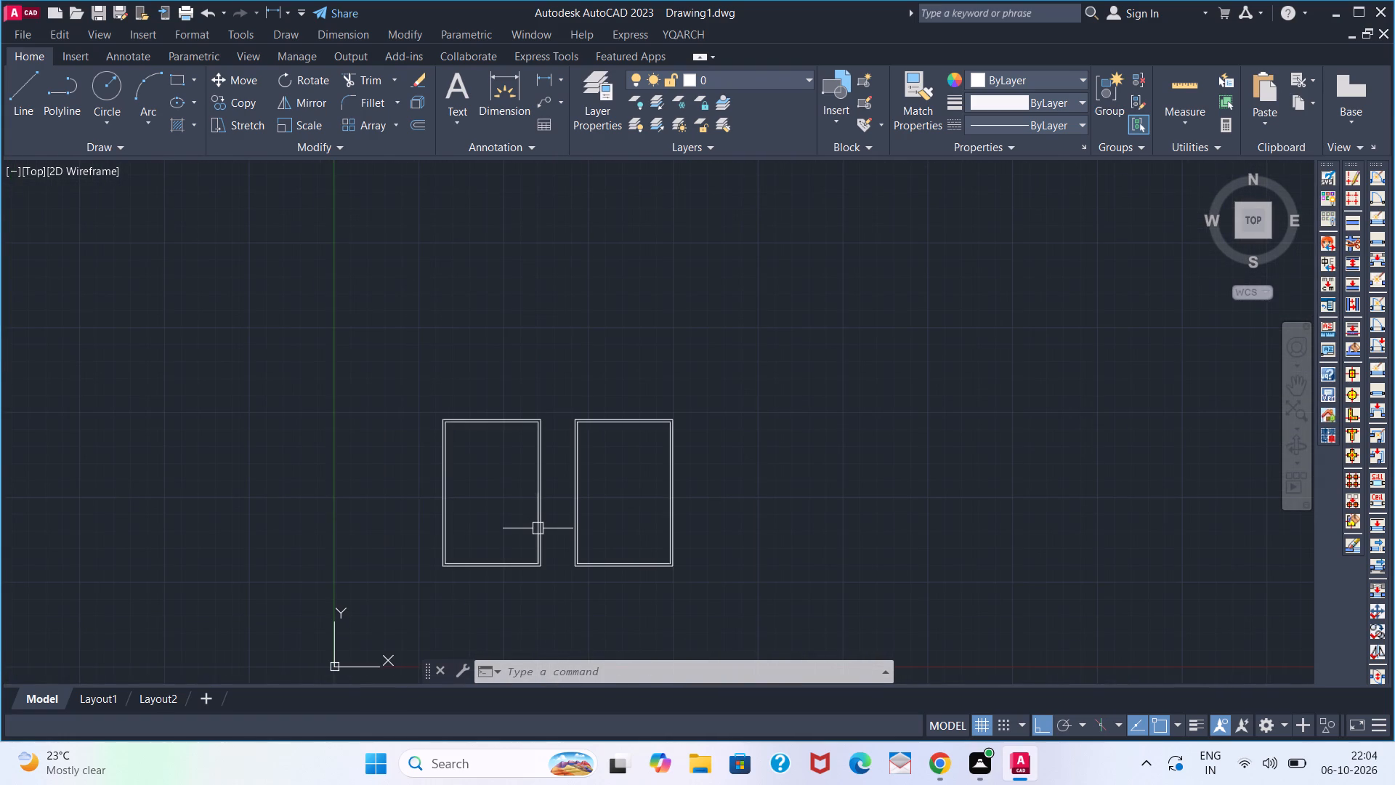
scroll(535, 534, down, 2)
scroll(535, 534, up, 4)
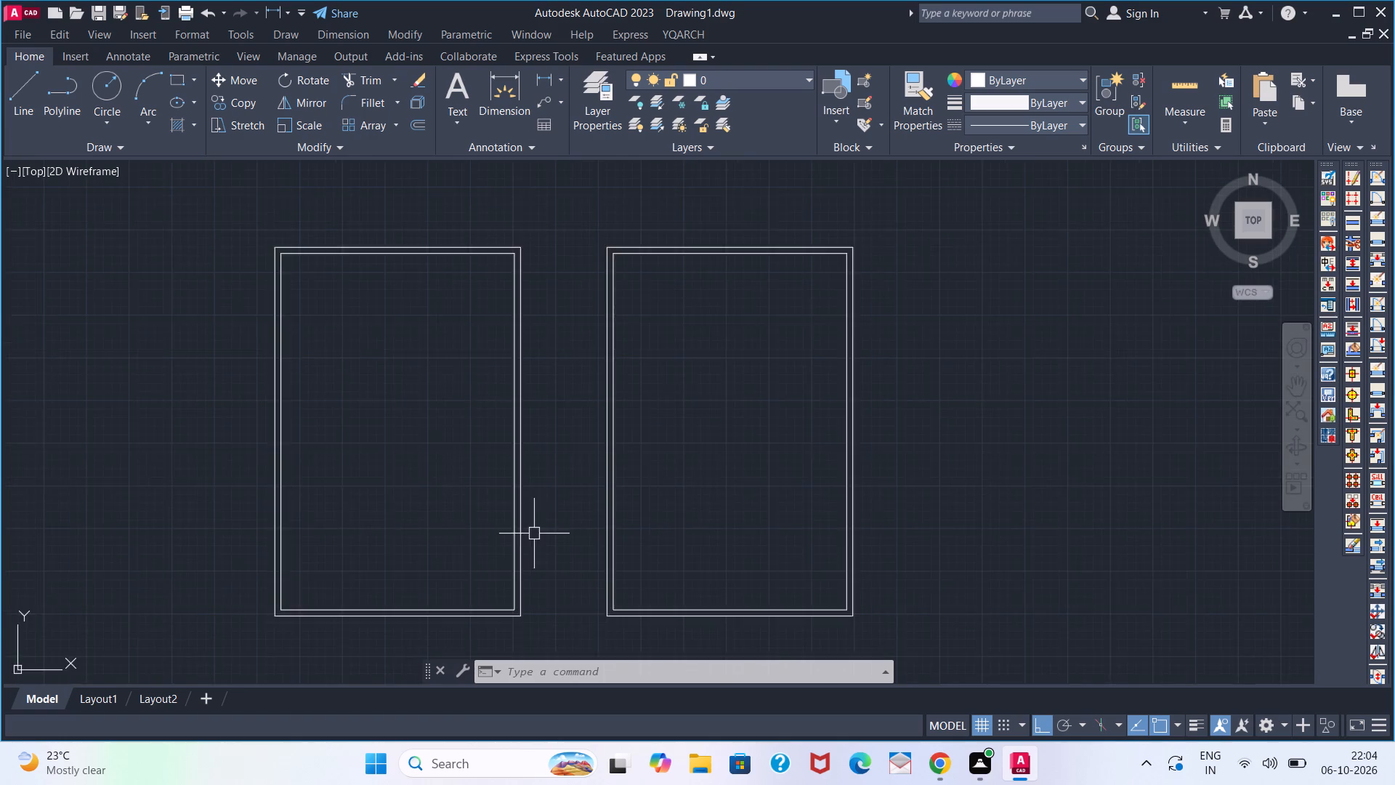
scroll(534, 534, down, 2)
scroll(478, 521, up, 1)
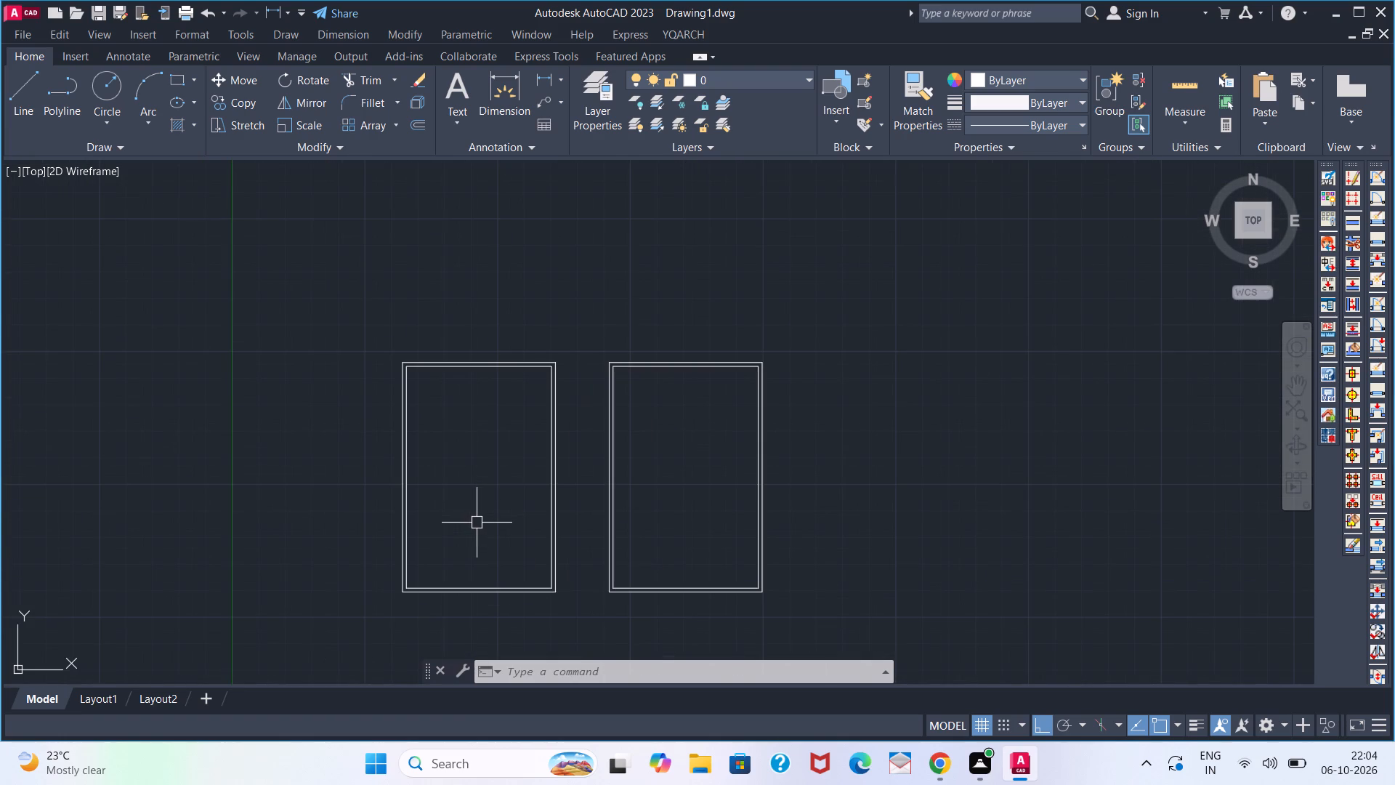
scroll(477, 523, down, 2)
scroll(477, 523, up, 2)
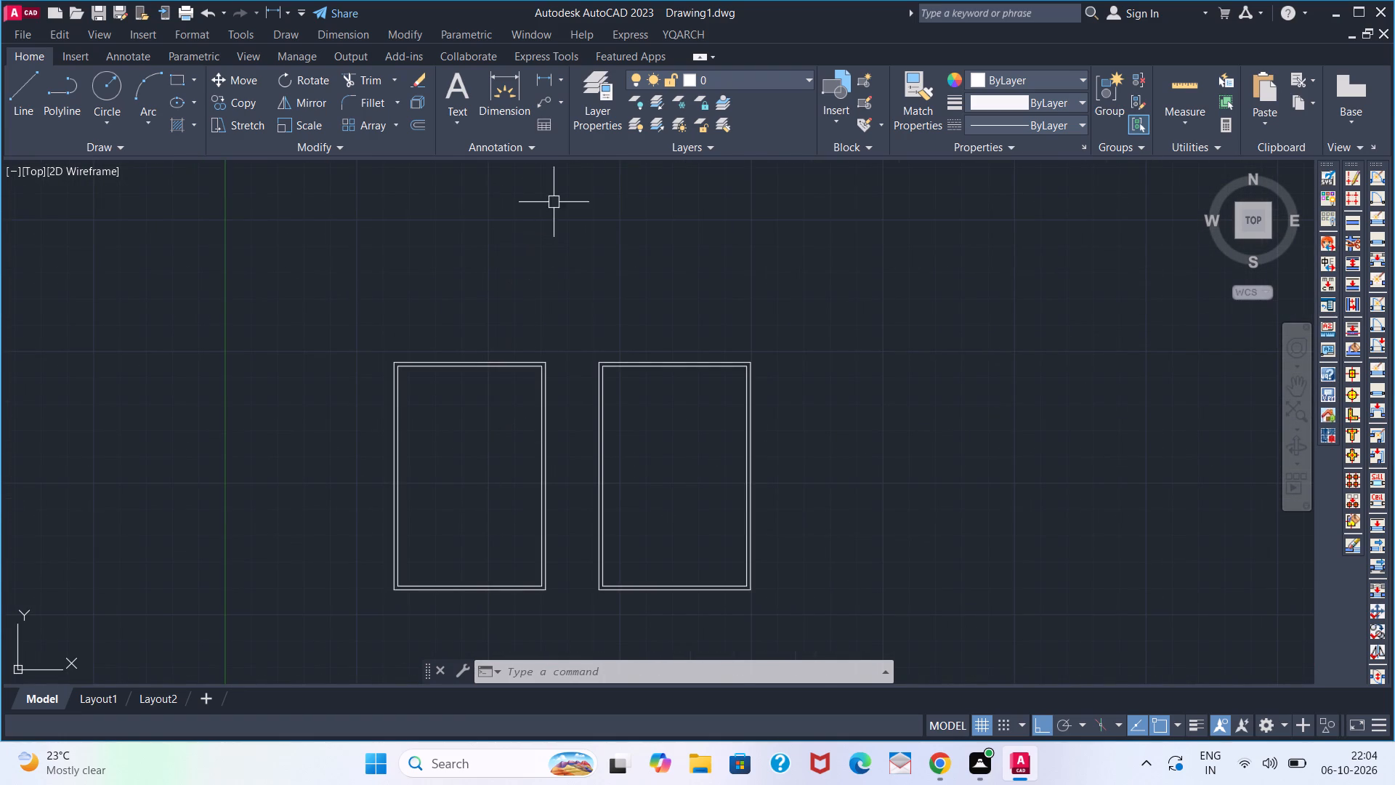
Create two new layers named CAR and DOOR.
click(607, 105)
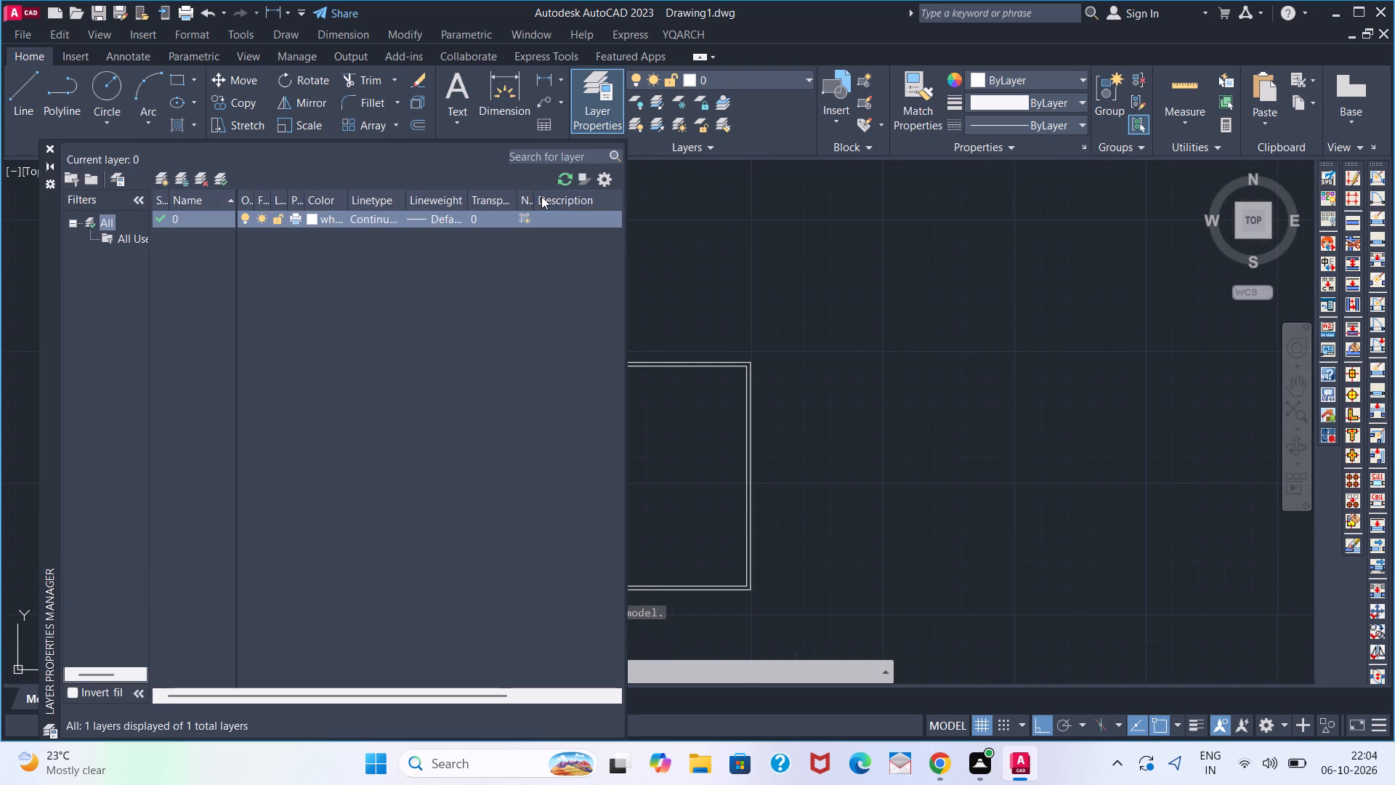
click(158, 175)
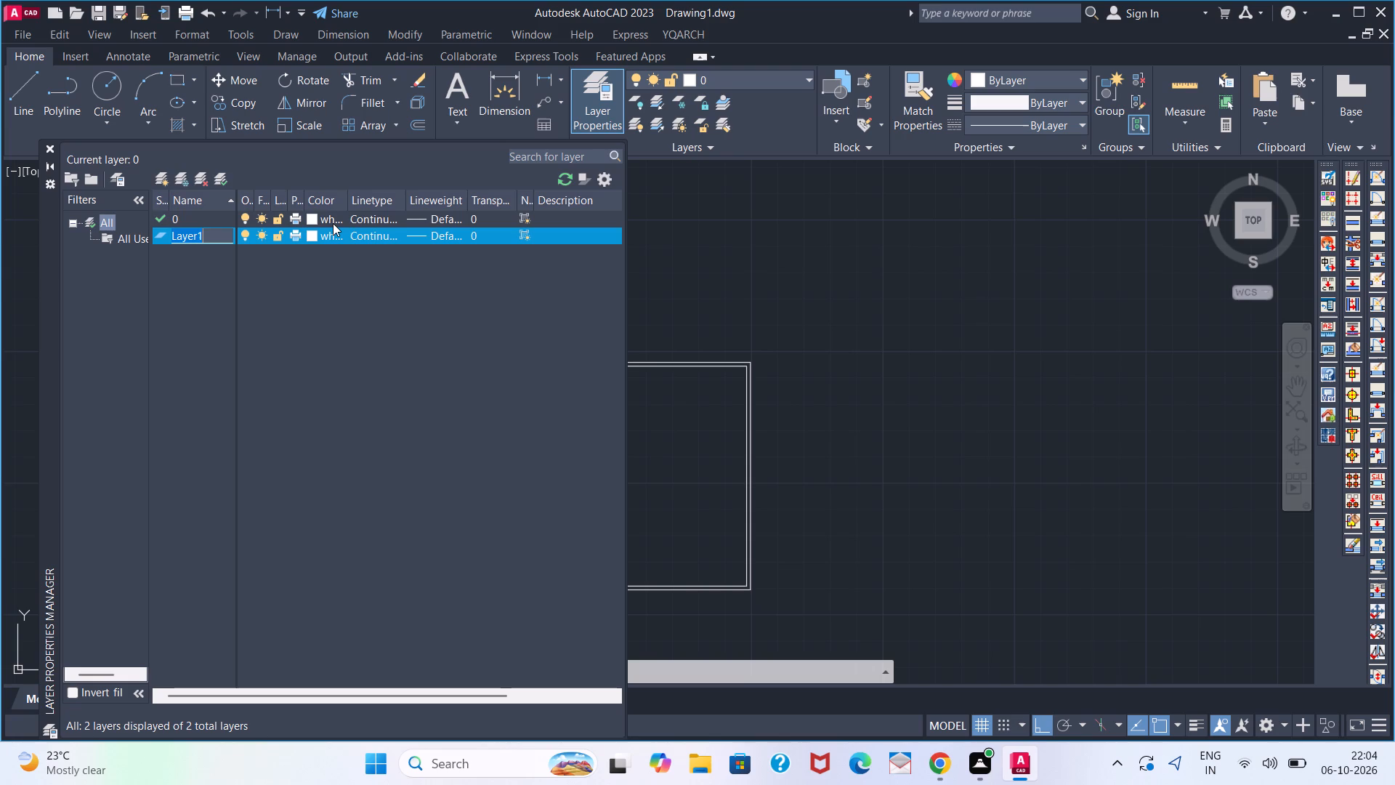
text(CAR)
key(Return)
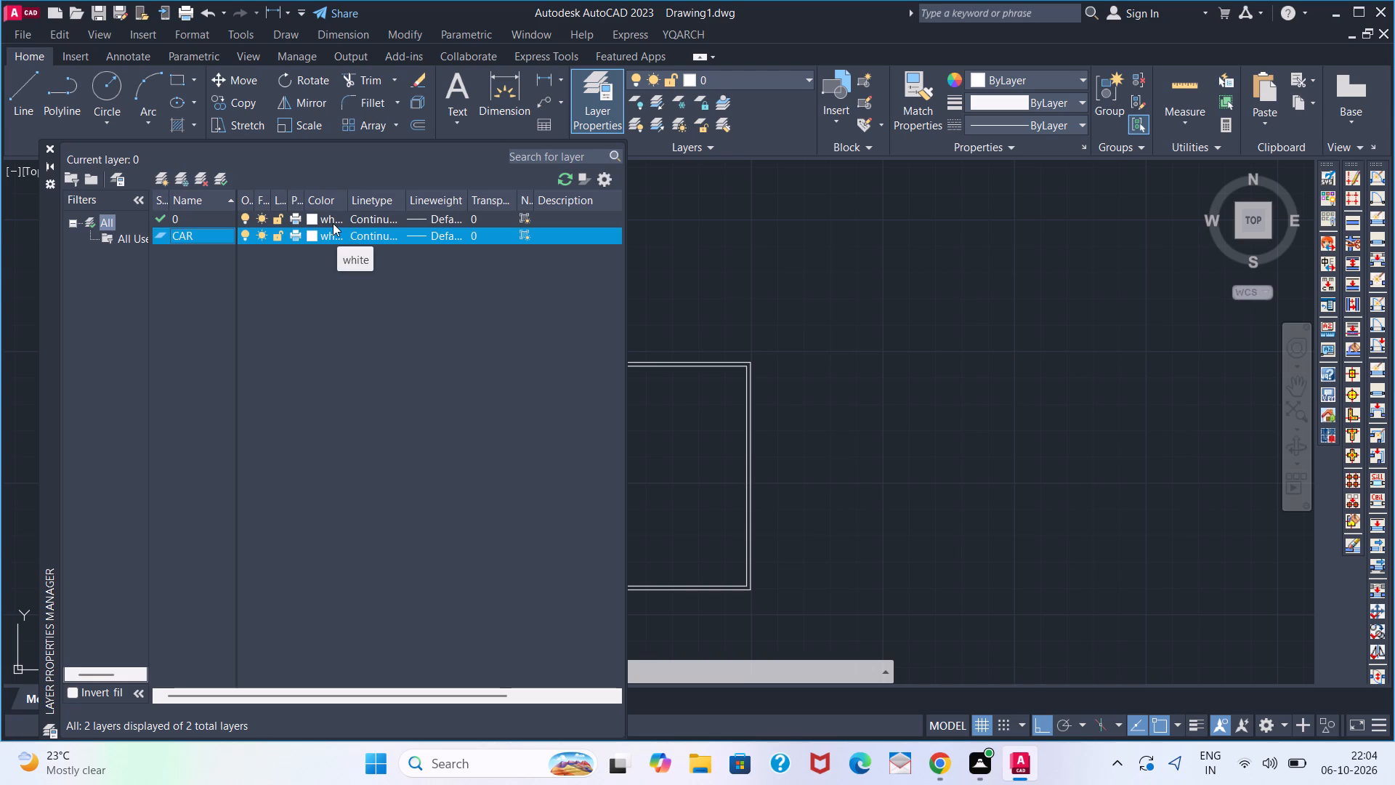
click(169, 174)
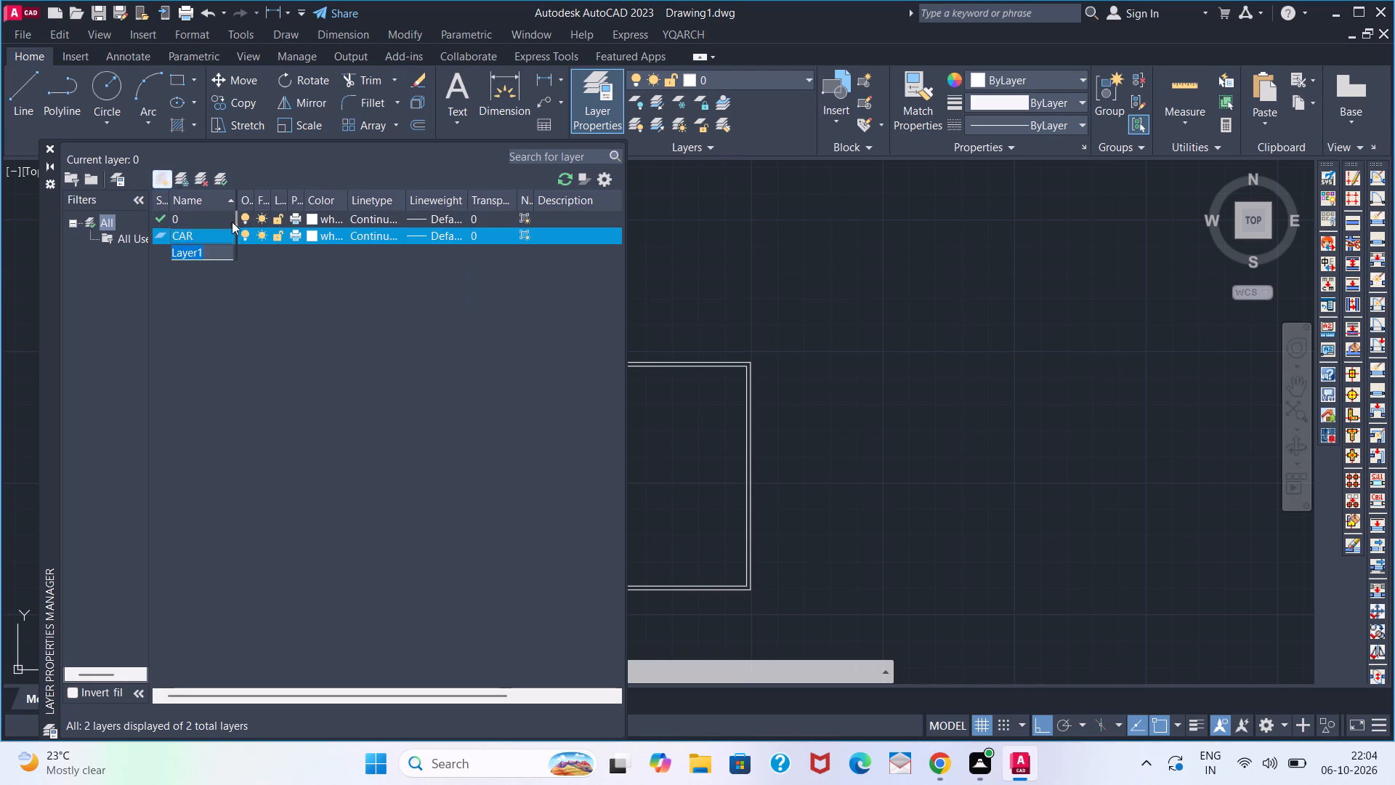
text(DOOR)
key(Return)
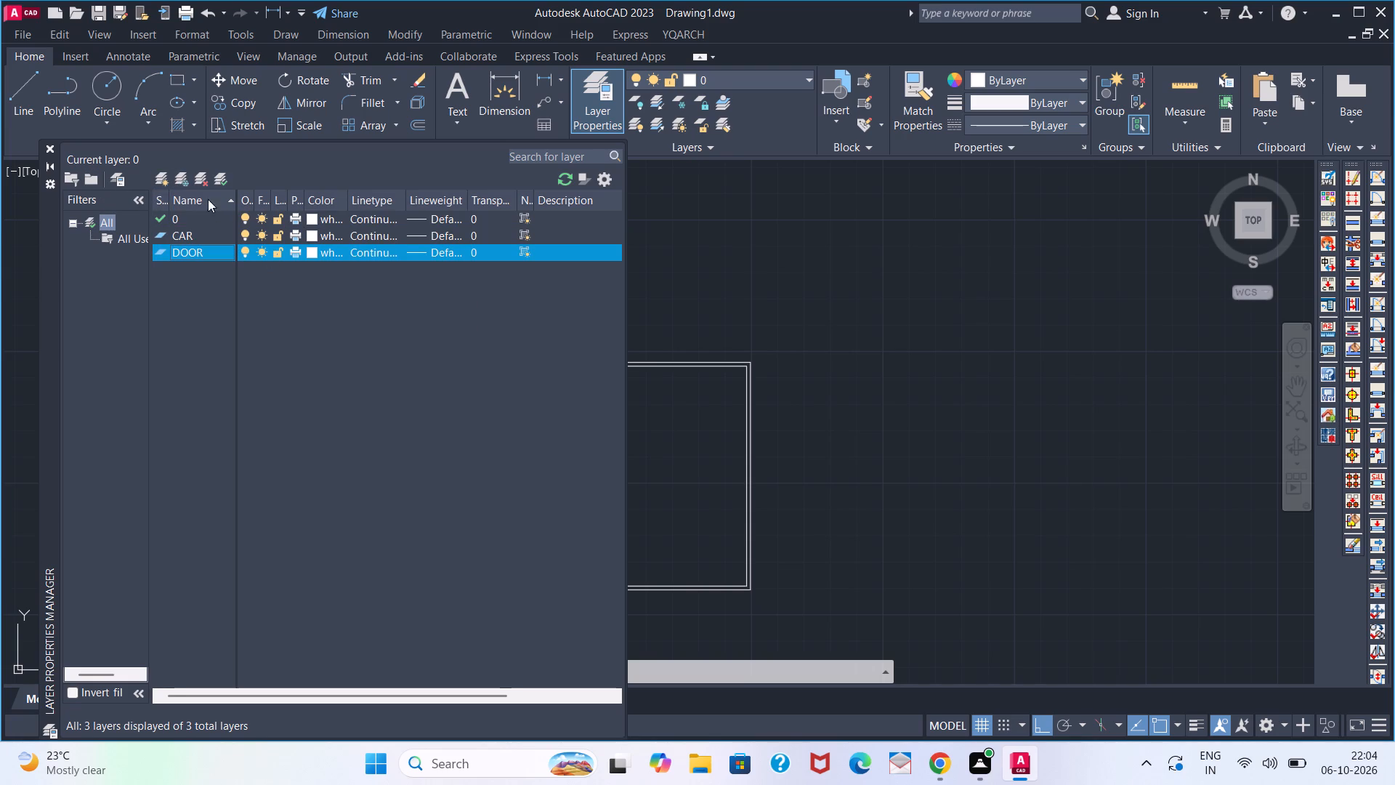
Create a layer named PLANTS and set its color to green.
click(161, 180)
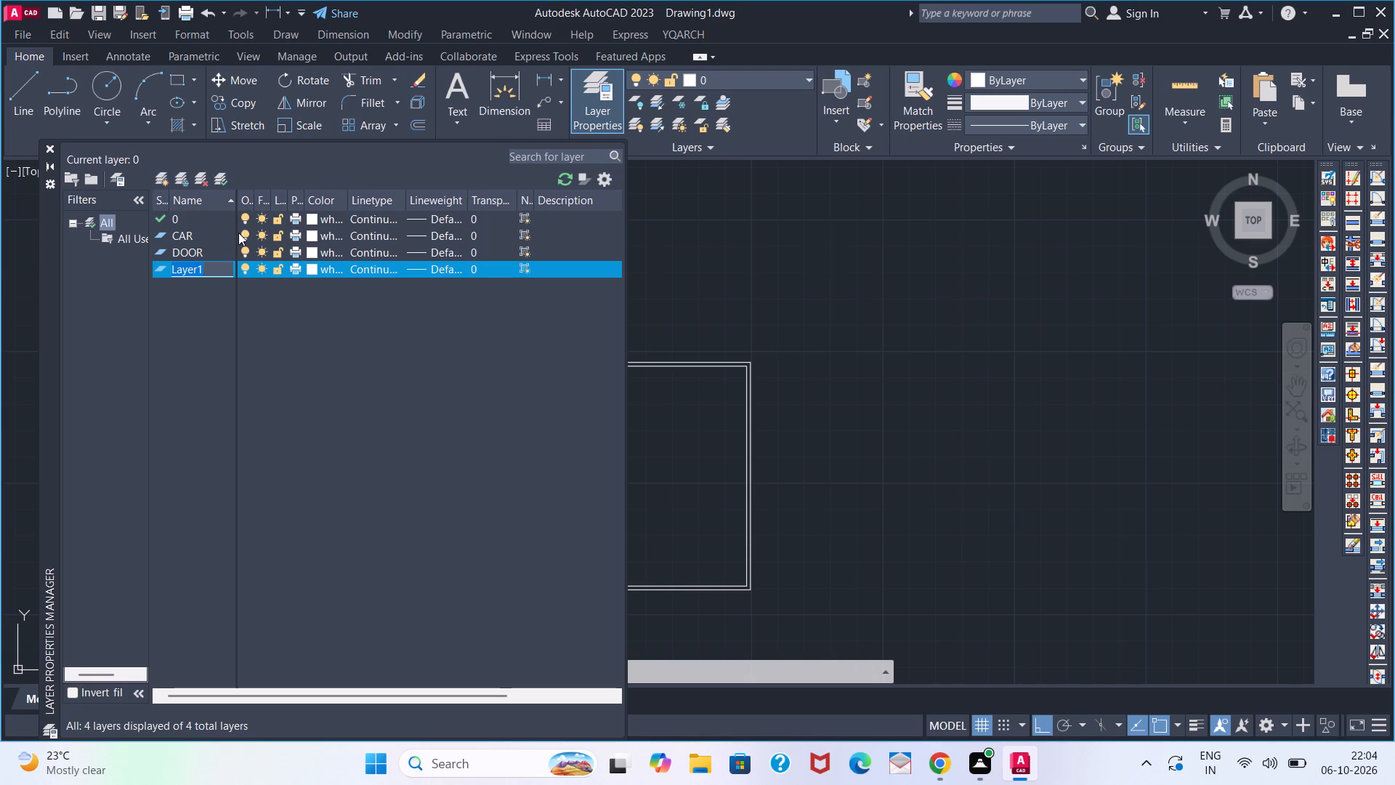
text(CA)
key(BackSpace)
key(BackSpace)
key(BackSpace)
text(PLANTS)
key(Return)
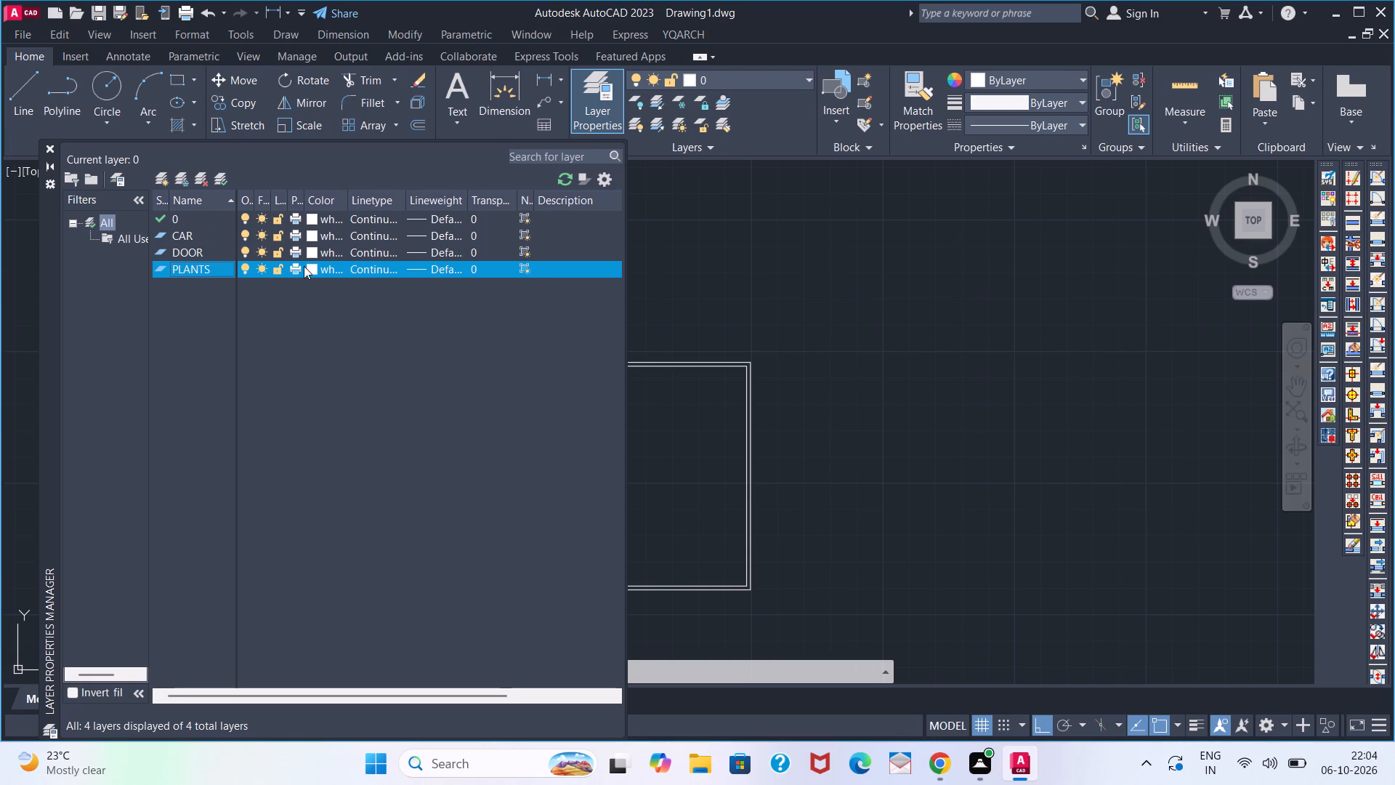
click(304, 266)
click(294, 269)
click(313, 271)
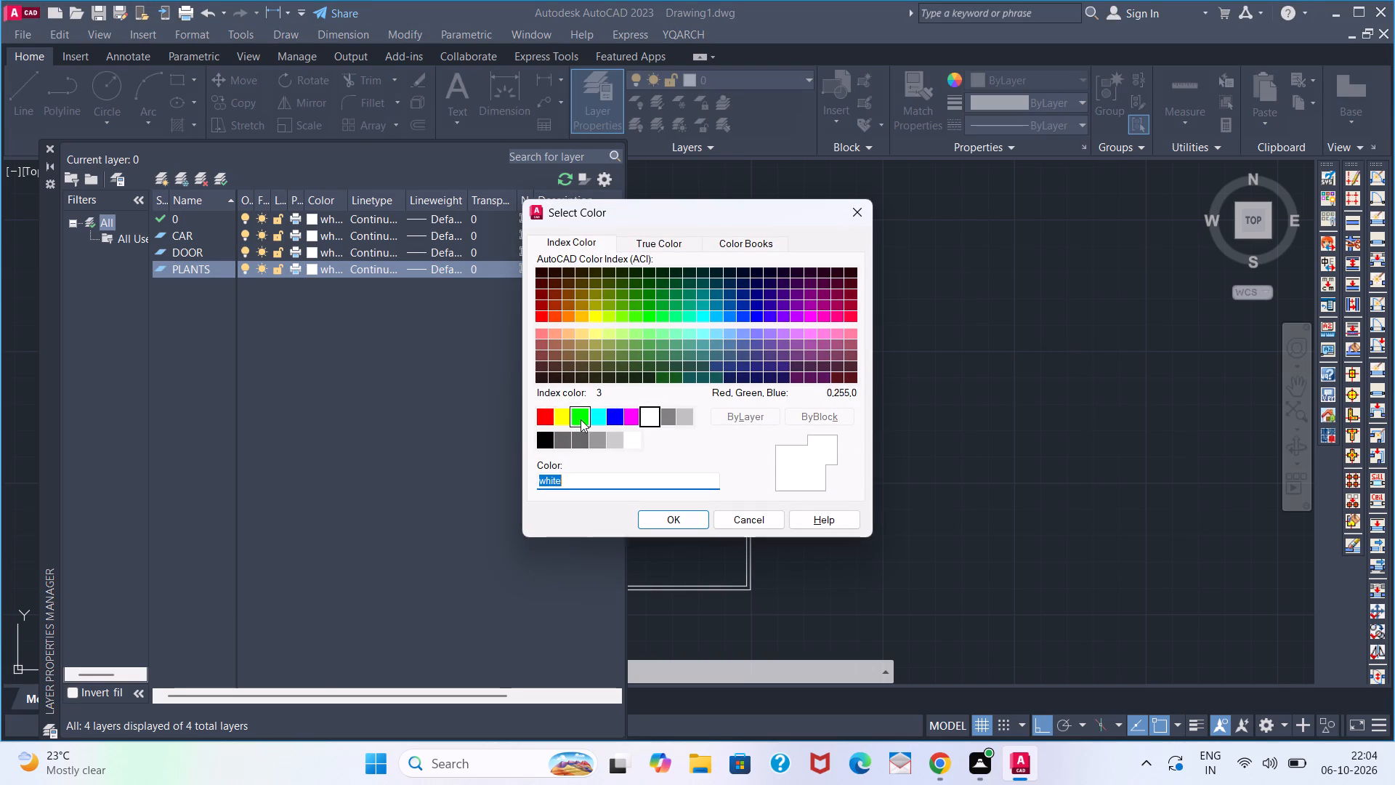
click(583, 419)
click(687, 527)
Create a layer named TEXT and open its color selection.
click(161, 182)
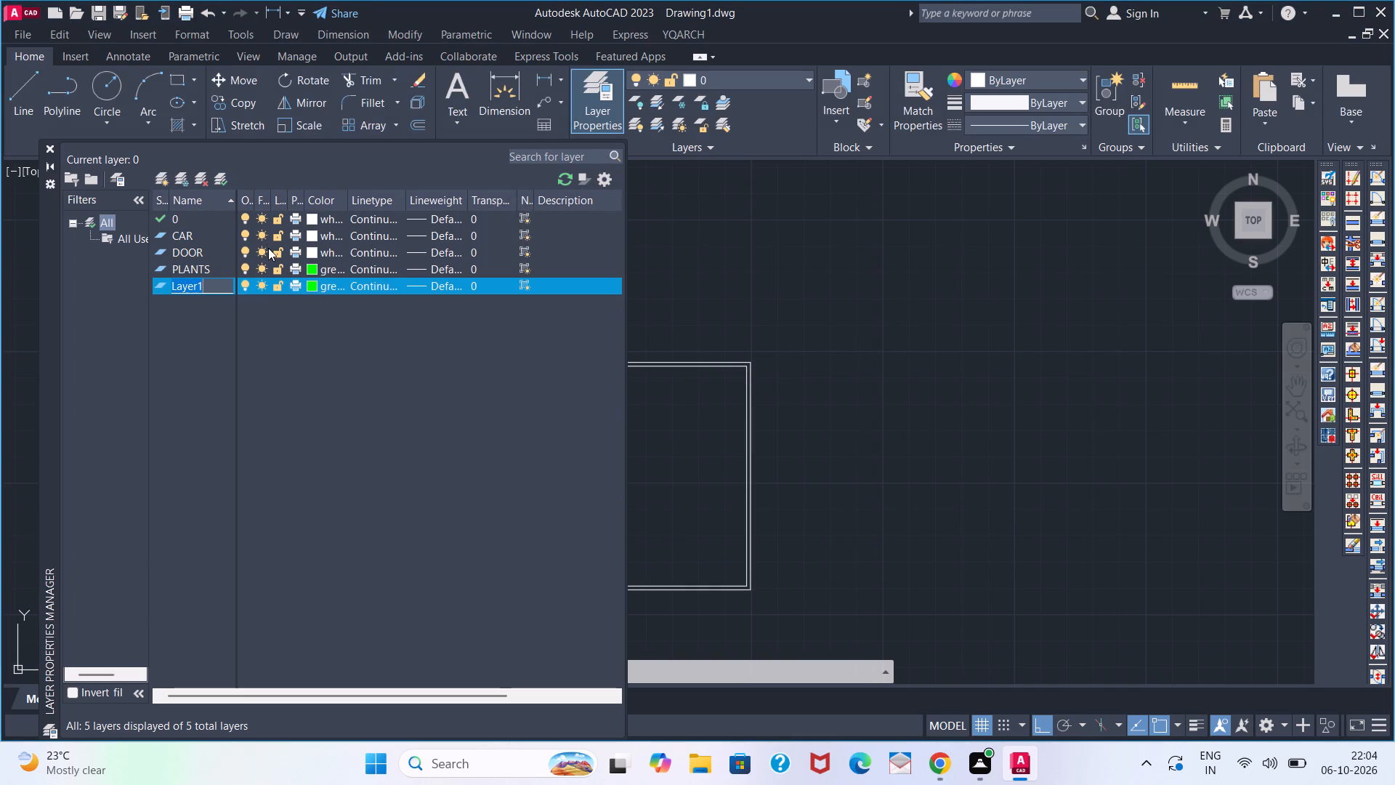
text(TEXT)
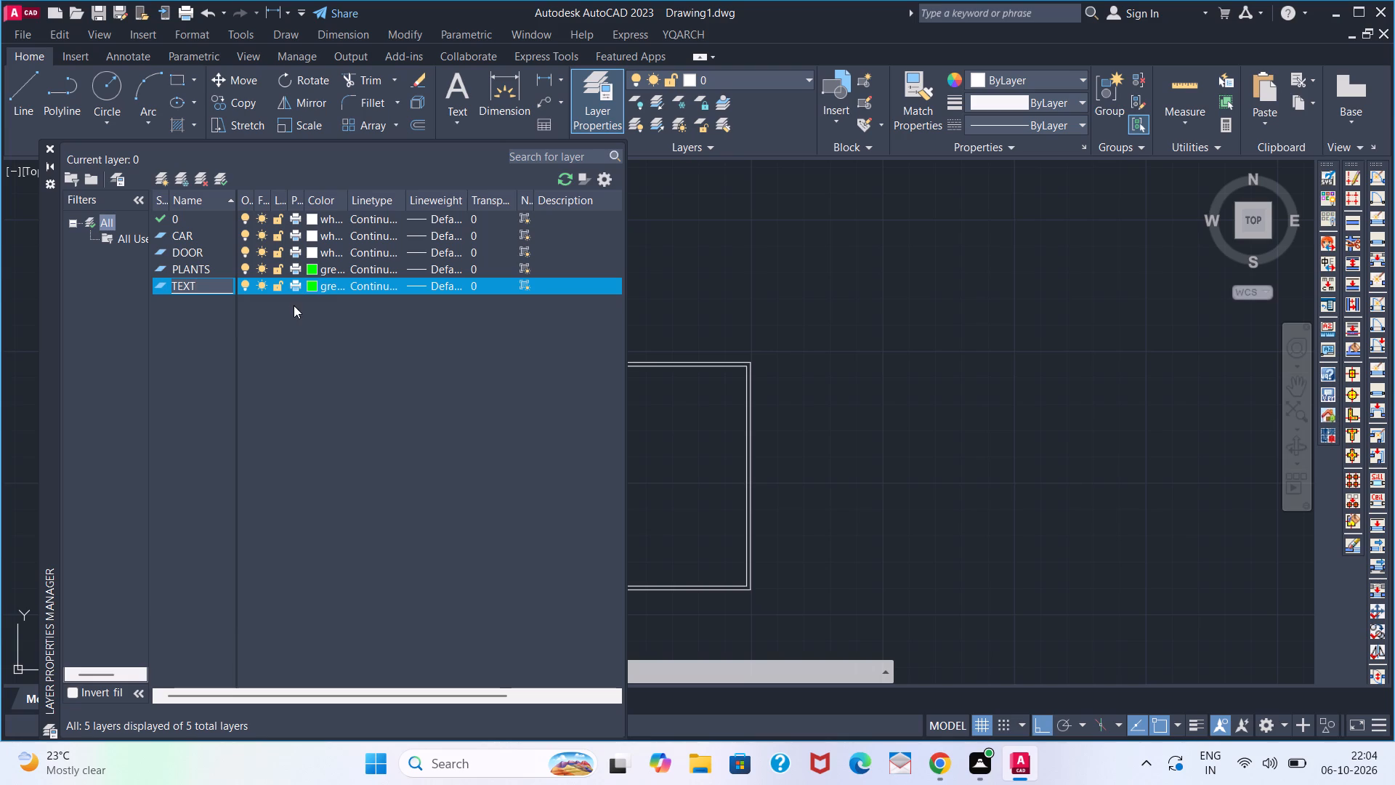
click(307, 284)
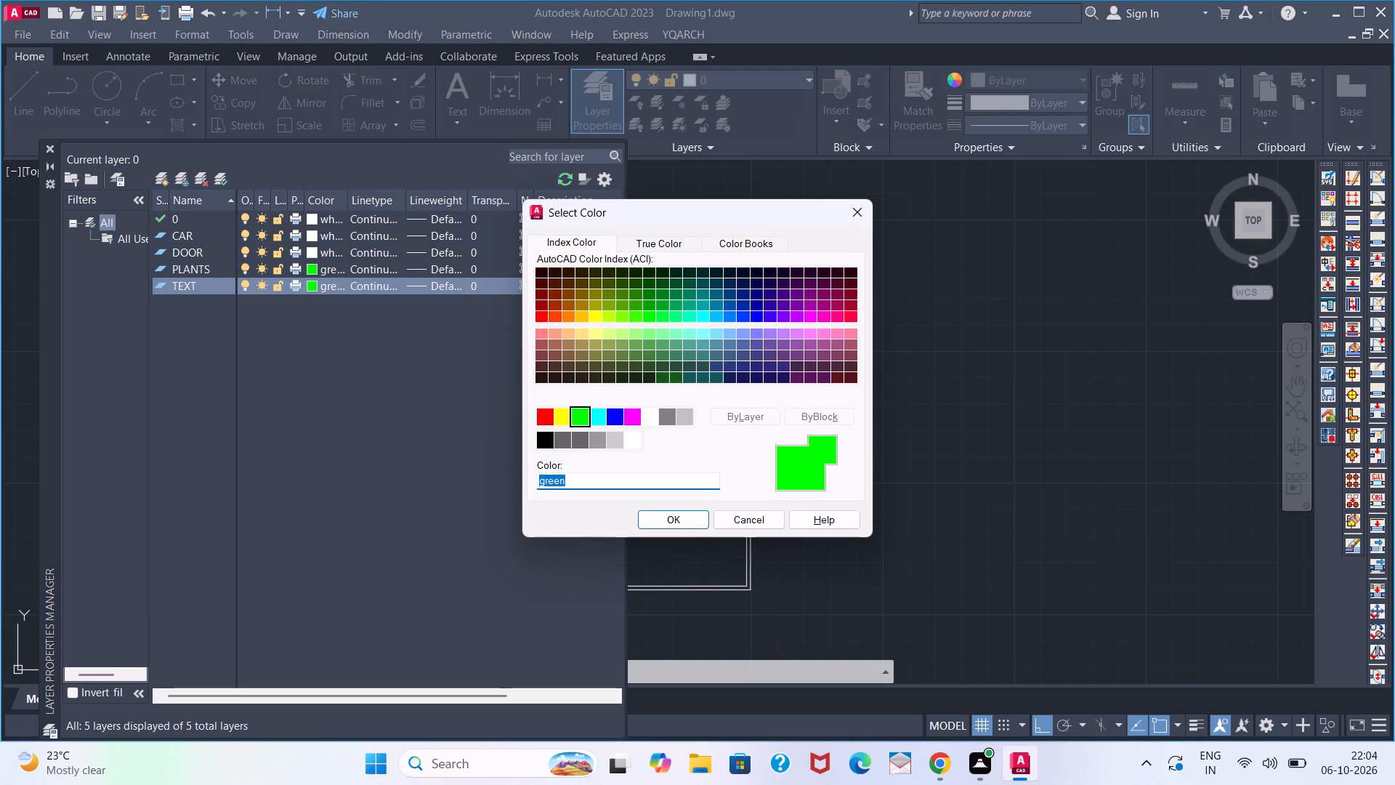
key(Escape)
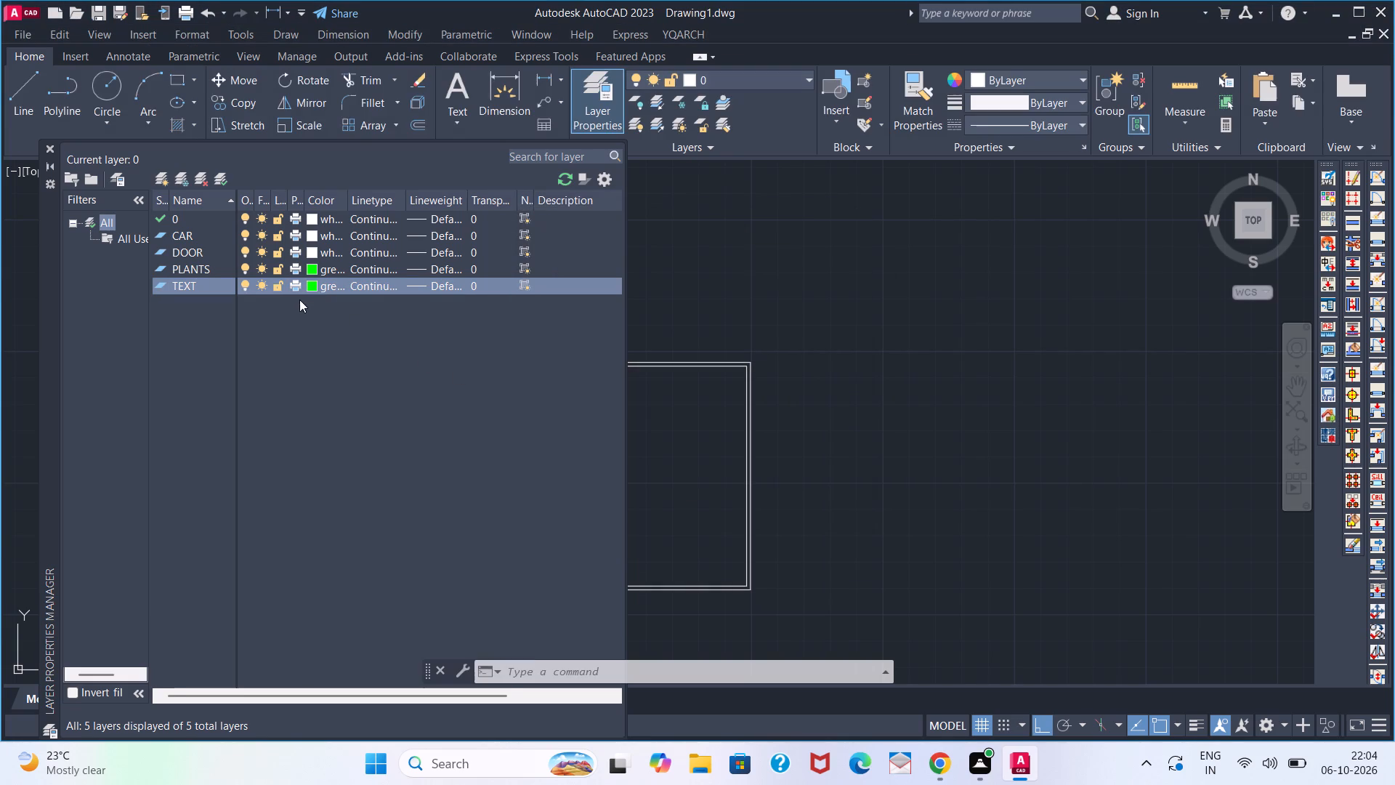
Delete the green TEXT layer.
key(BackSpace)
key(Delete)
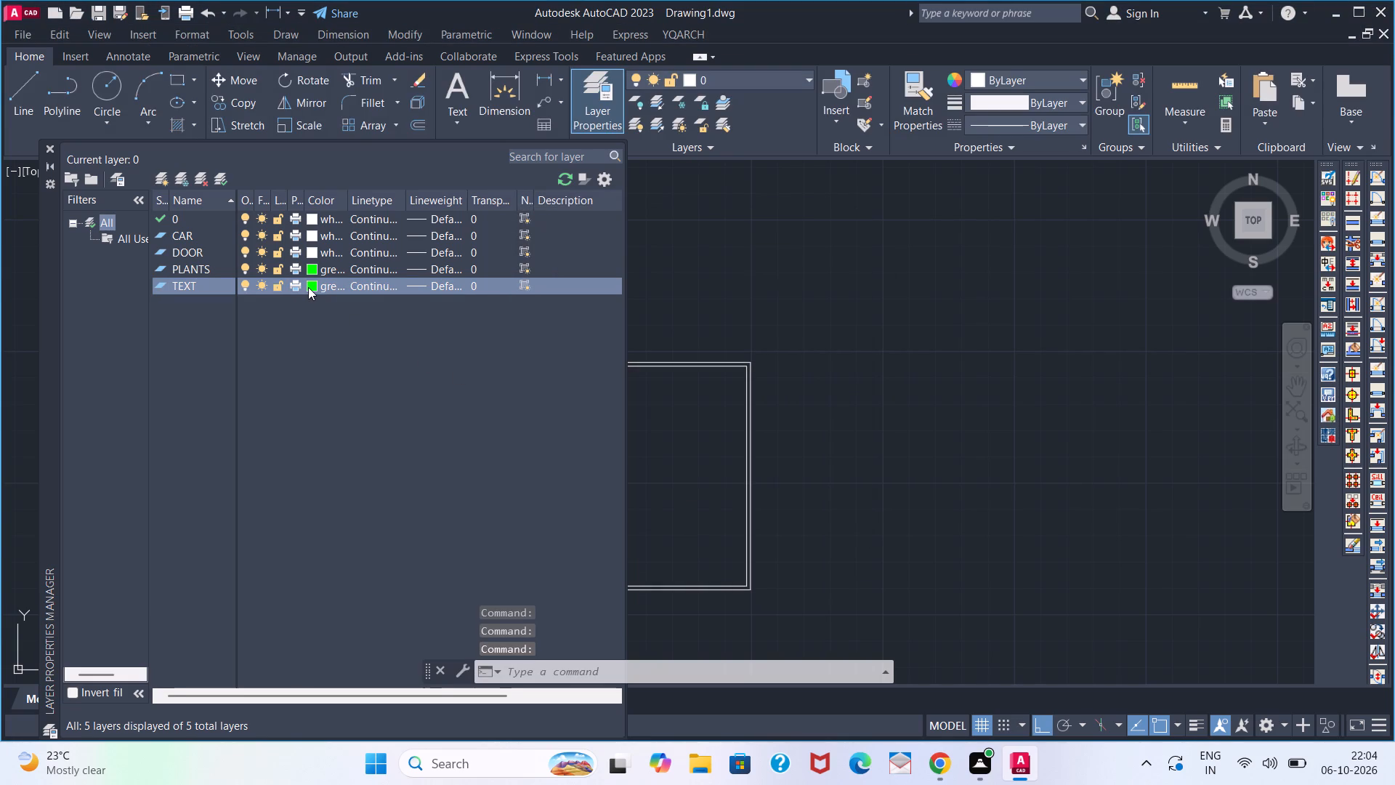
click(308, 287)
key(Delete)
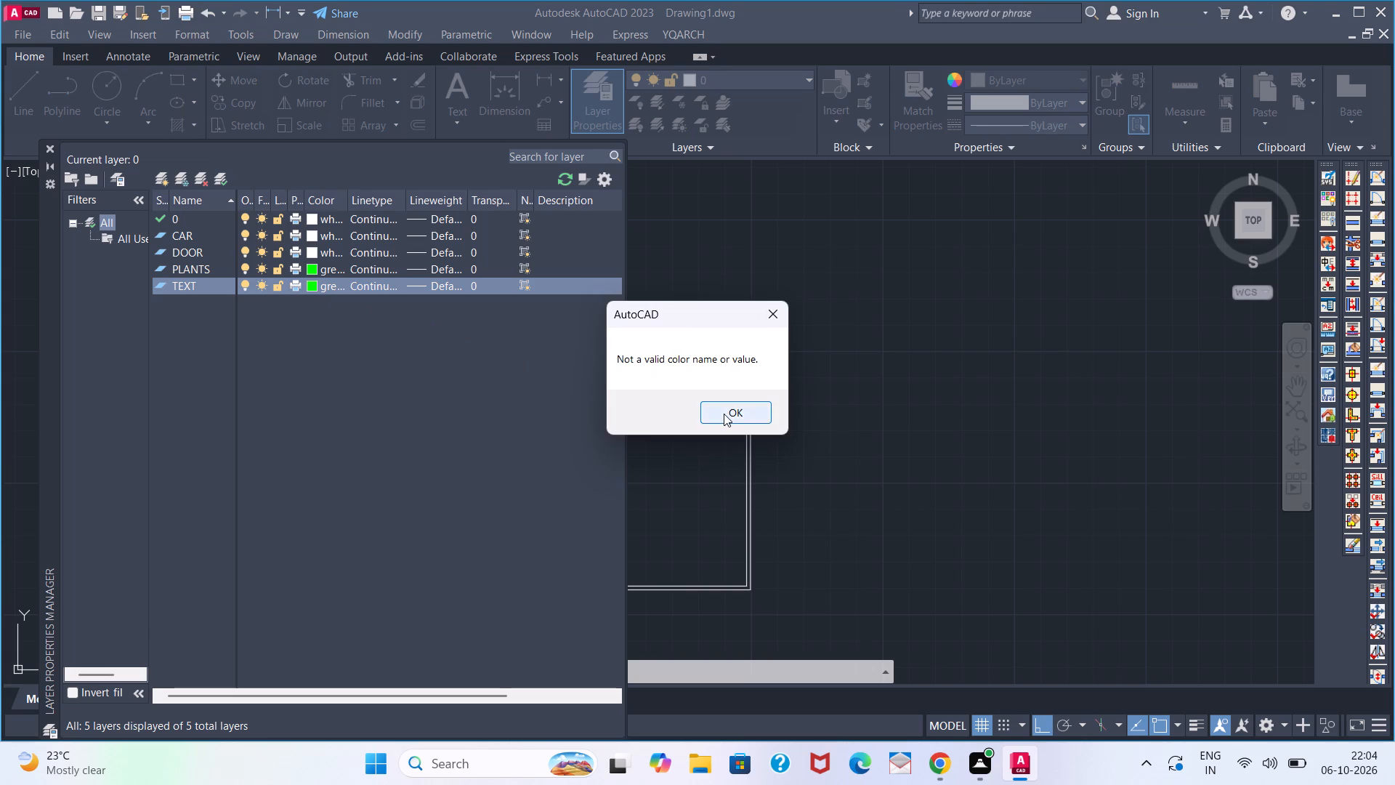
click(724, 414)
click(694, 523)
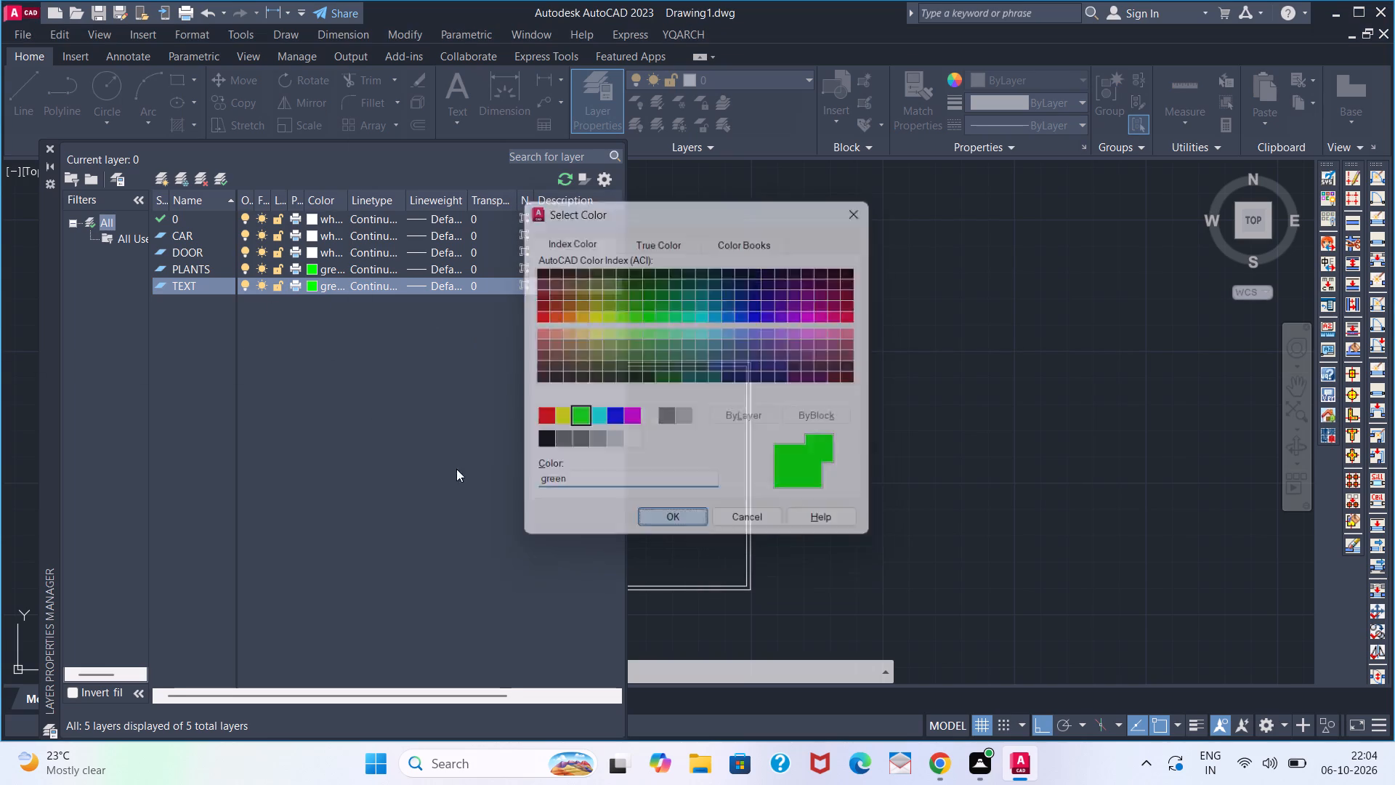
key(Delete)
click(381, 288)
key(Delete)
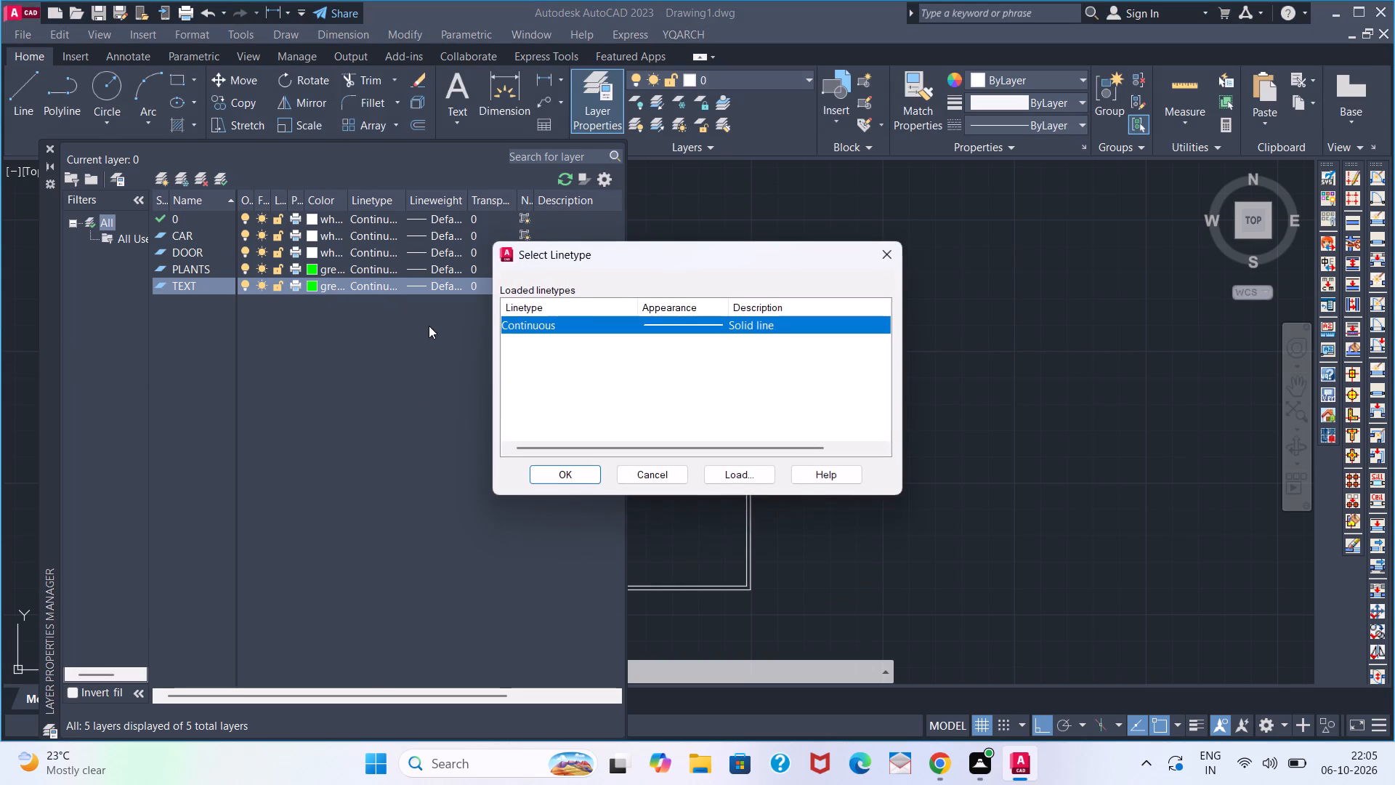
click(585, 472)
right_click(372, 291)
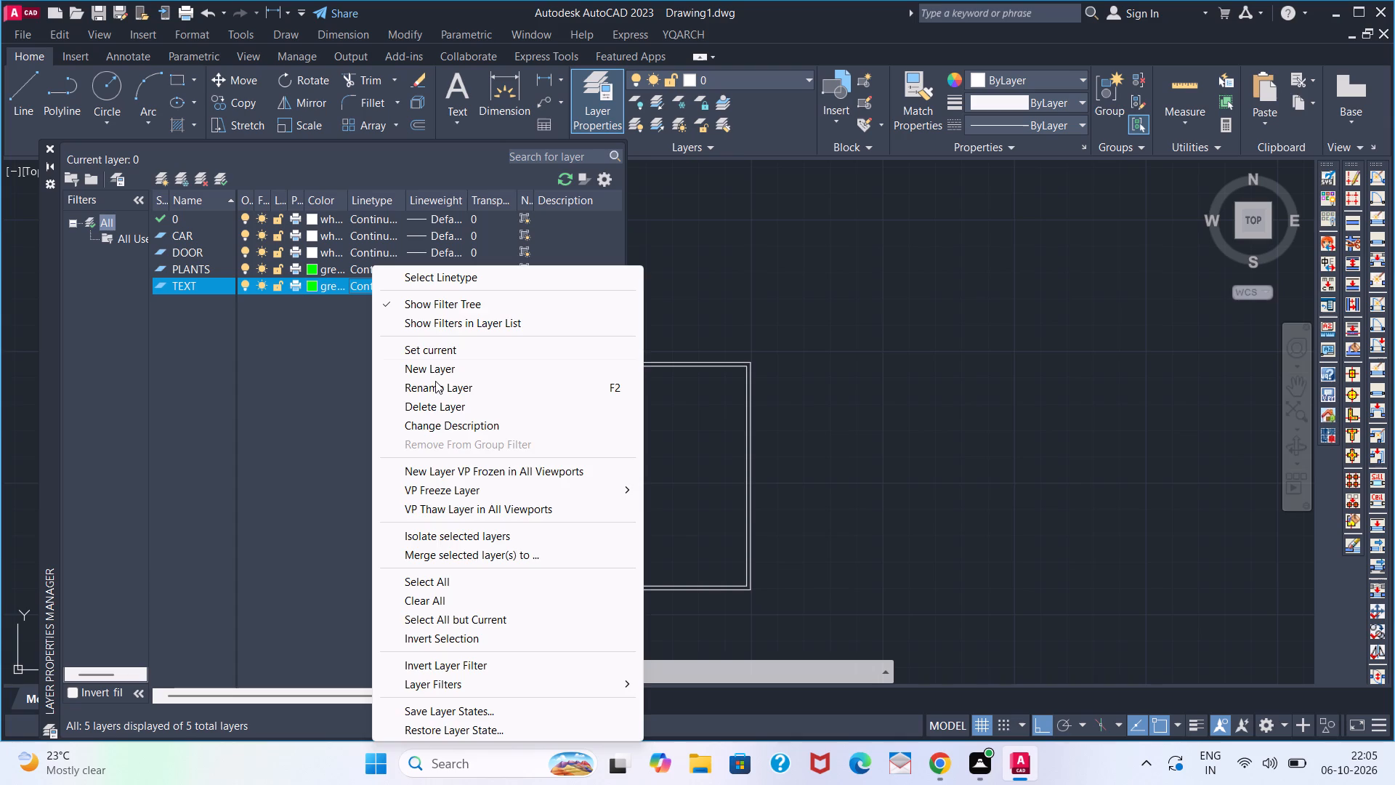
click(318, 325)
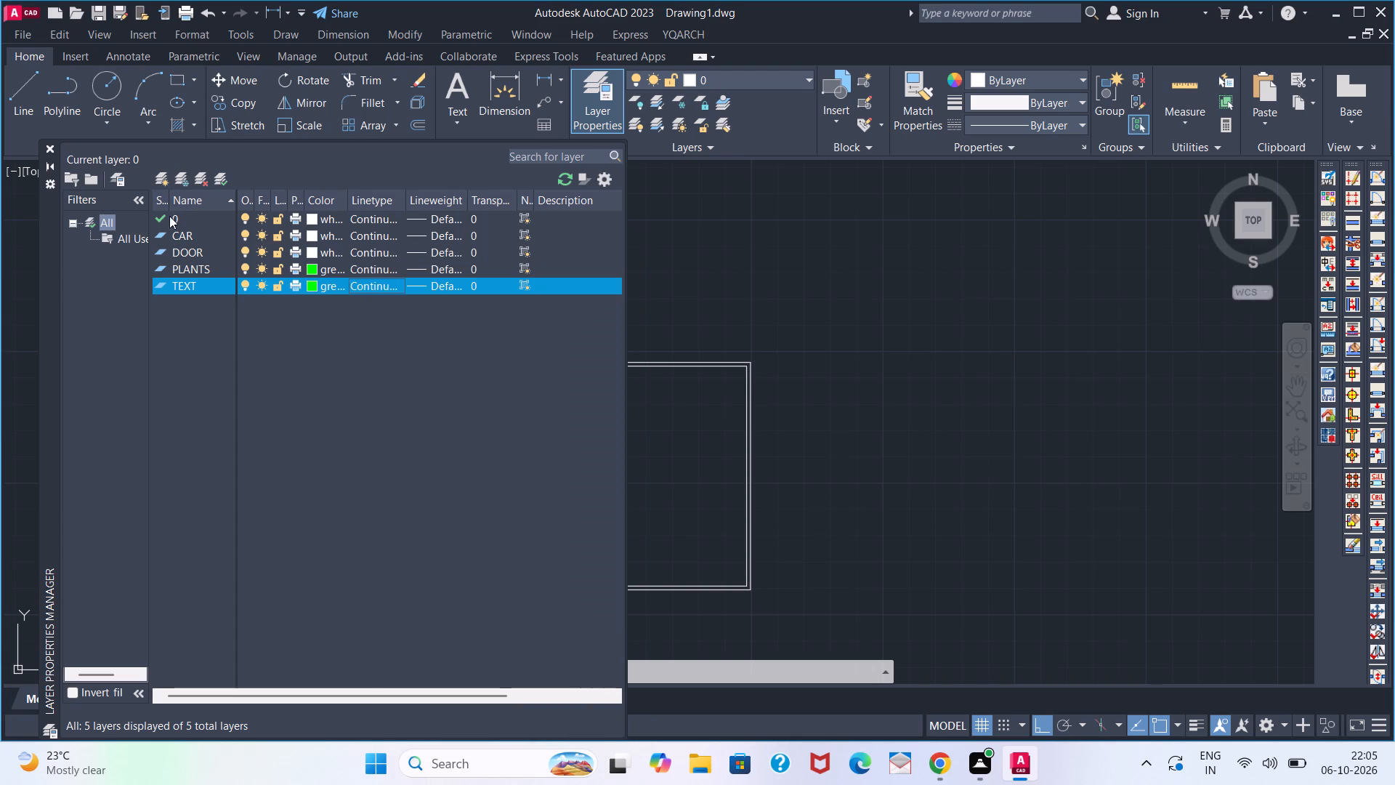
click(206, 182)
Create a layer named TEXT with layer 0's white color and close the layer manager.
click(197, 222)
click(158, 178)
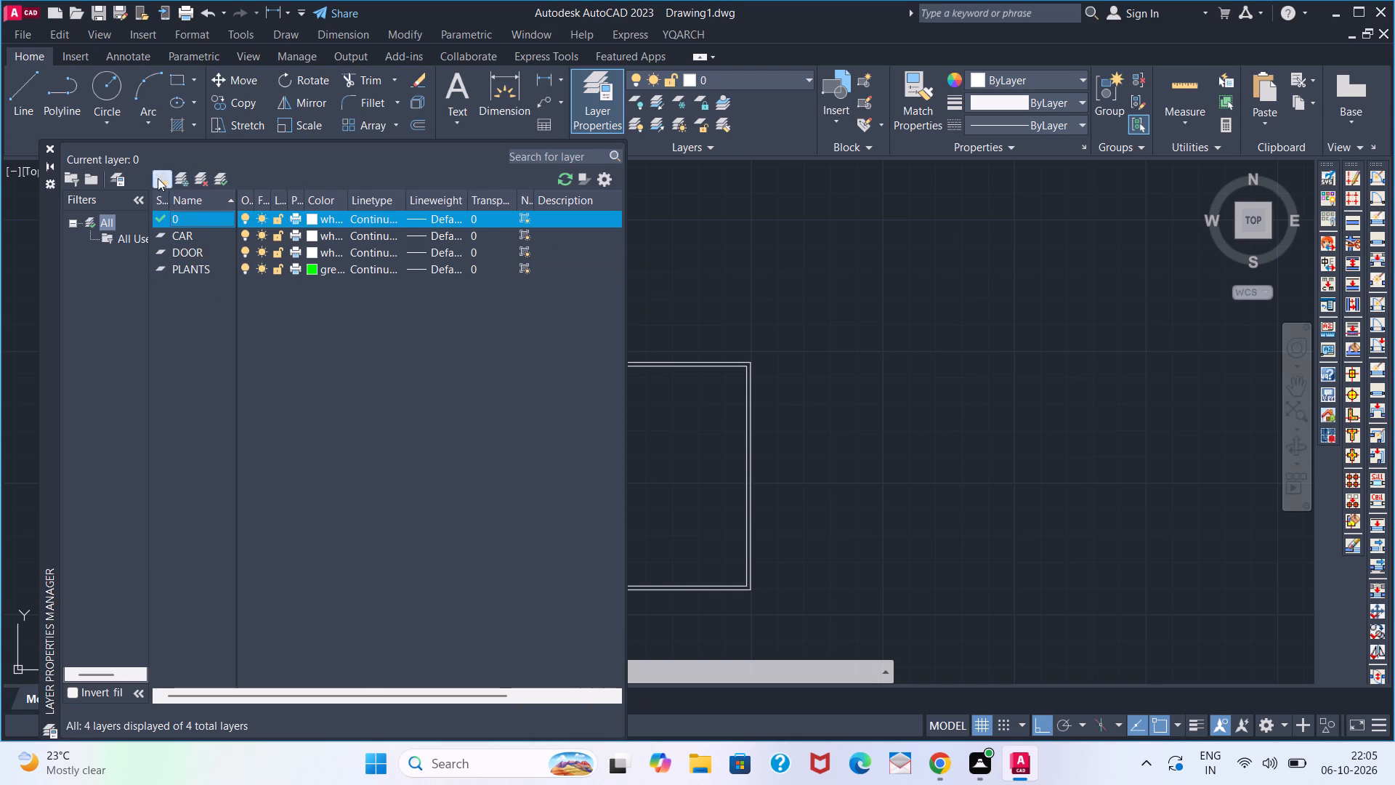
key(BackSpace)
text(TEXT)
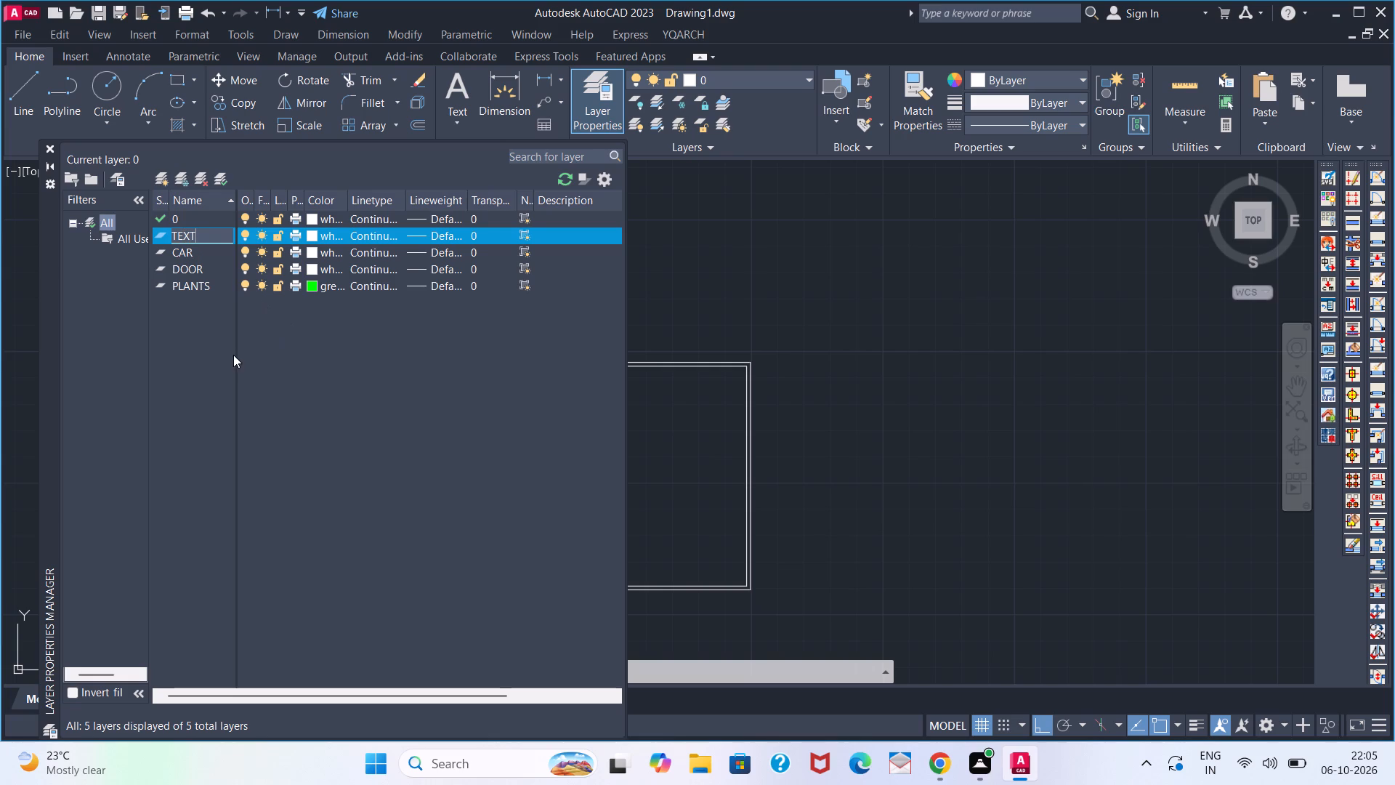
key(Return)
scroll(194, 324, up, 2)
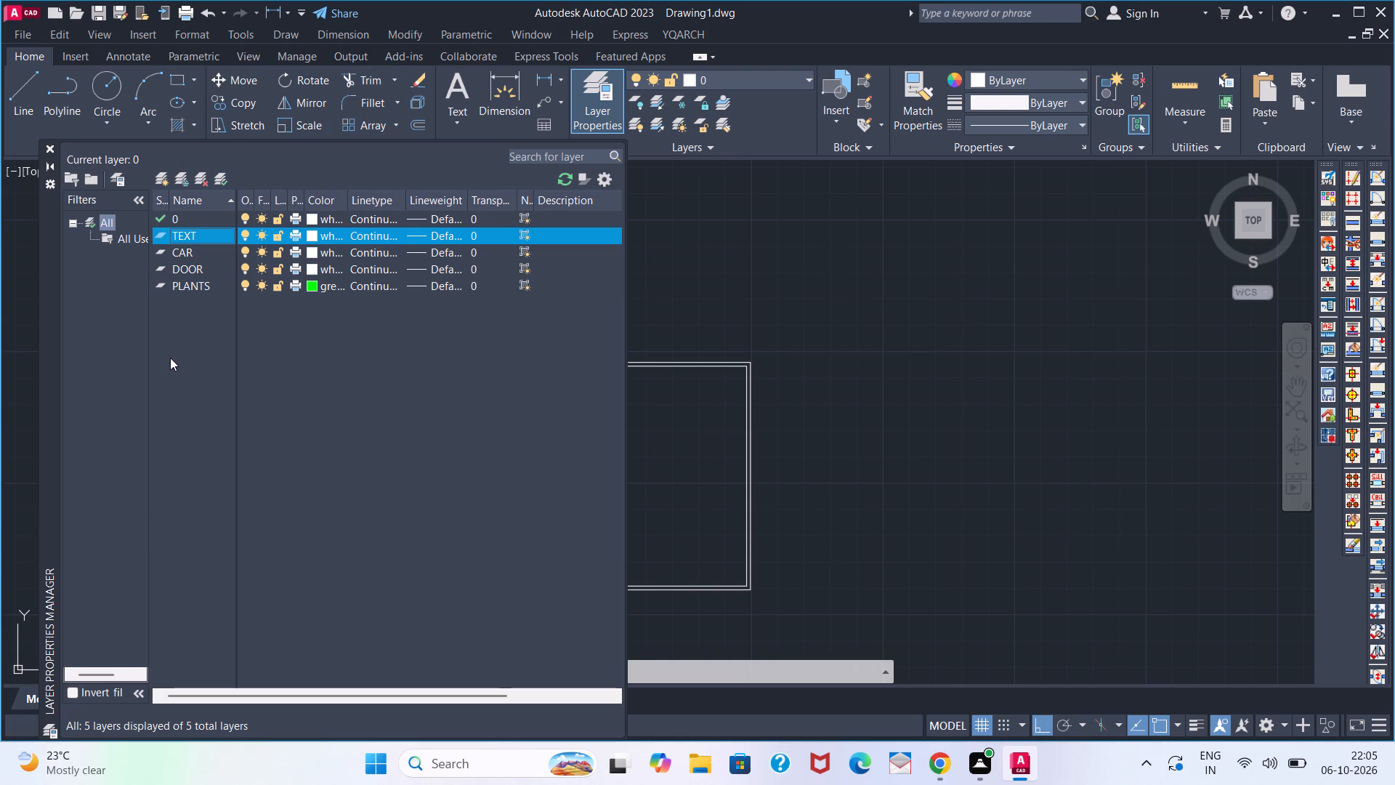
scroll(170, 358, down, 2)
scroll(170, 358, up, 1)
click(49, 147)
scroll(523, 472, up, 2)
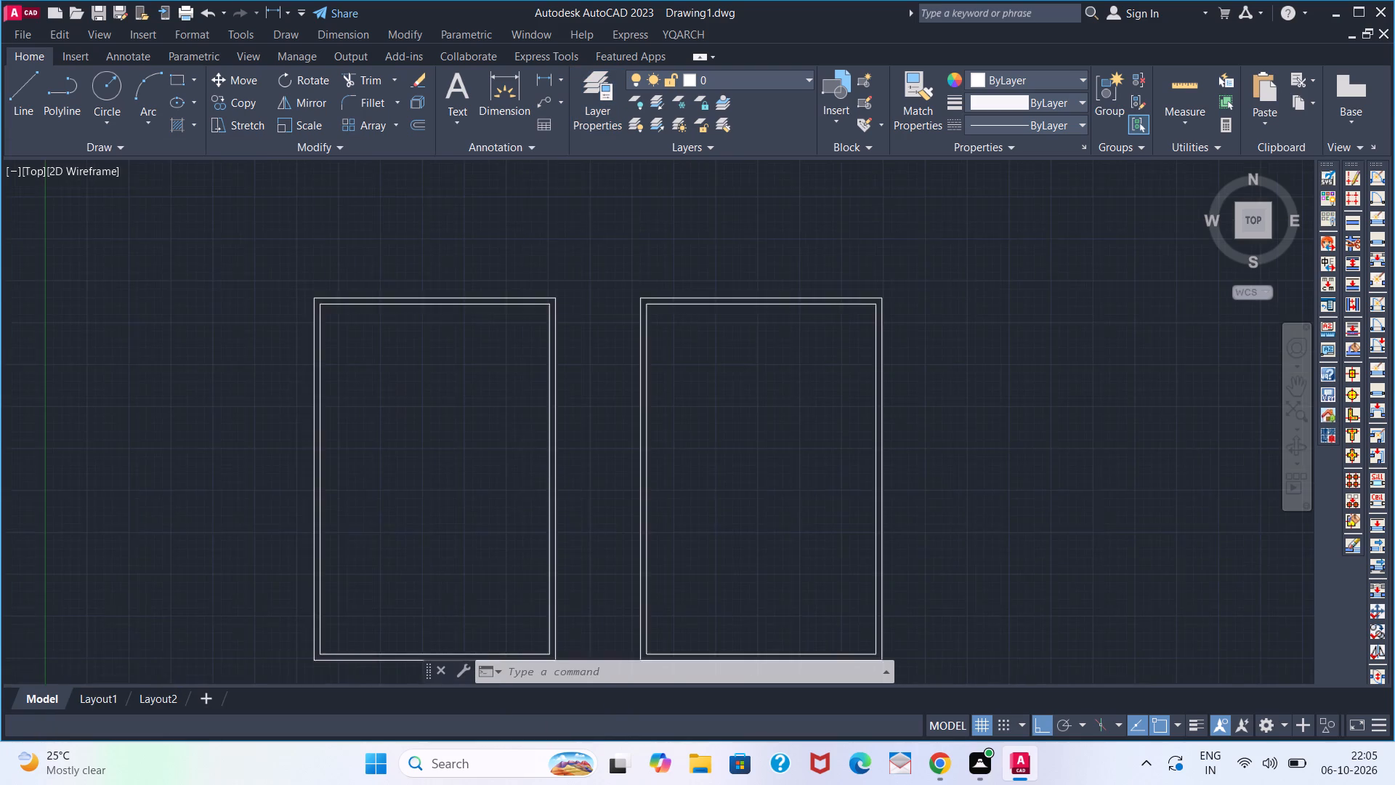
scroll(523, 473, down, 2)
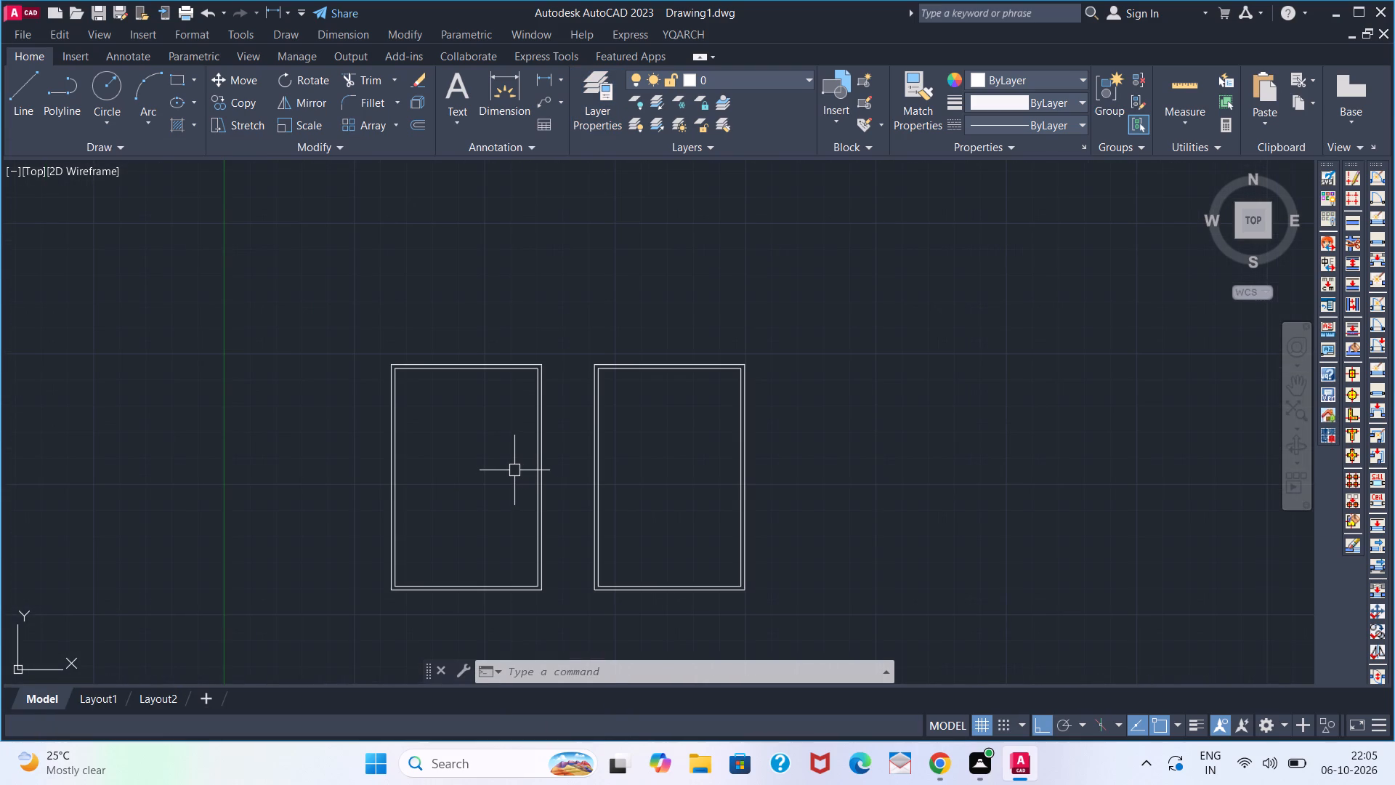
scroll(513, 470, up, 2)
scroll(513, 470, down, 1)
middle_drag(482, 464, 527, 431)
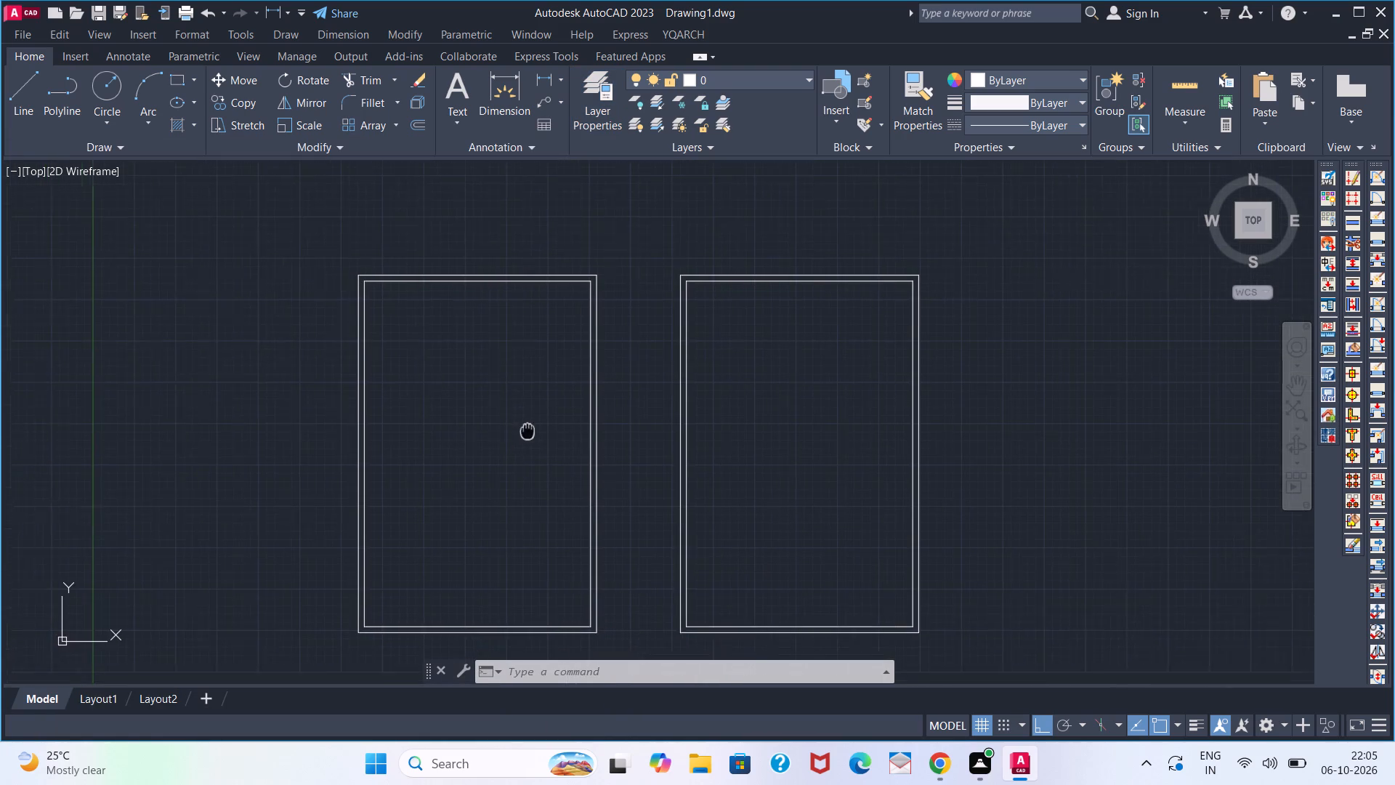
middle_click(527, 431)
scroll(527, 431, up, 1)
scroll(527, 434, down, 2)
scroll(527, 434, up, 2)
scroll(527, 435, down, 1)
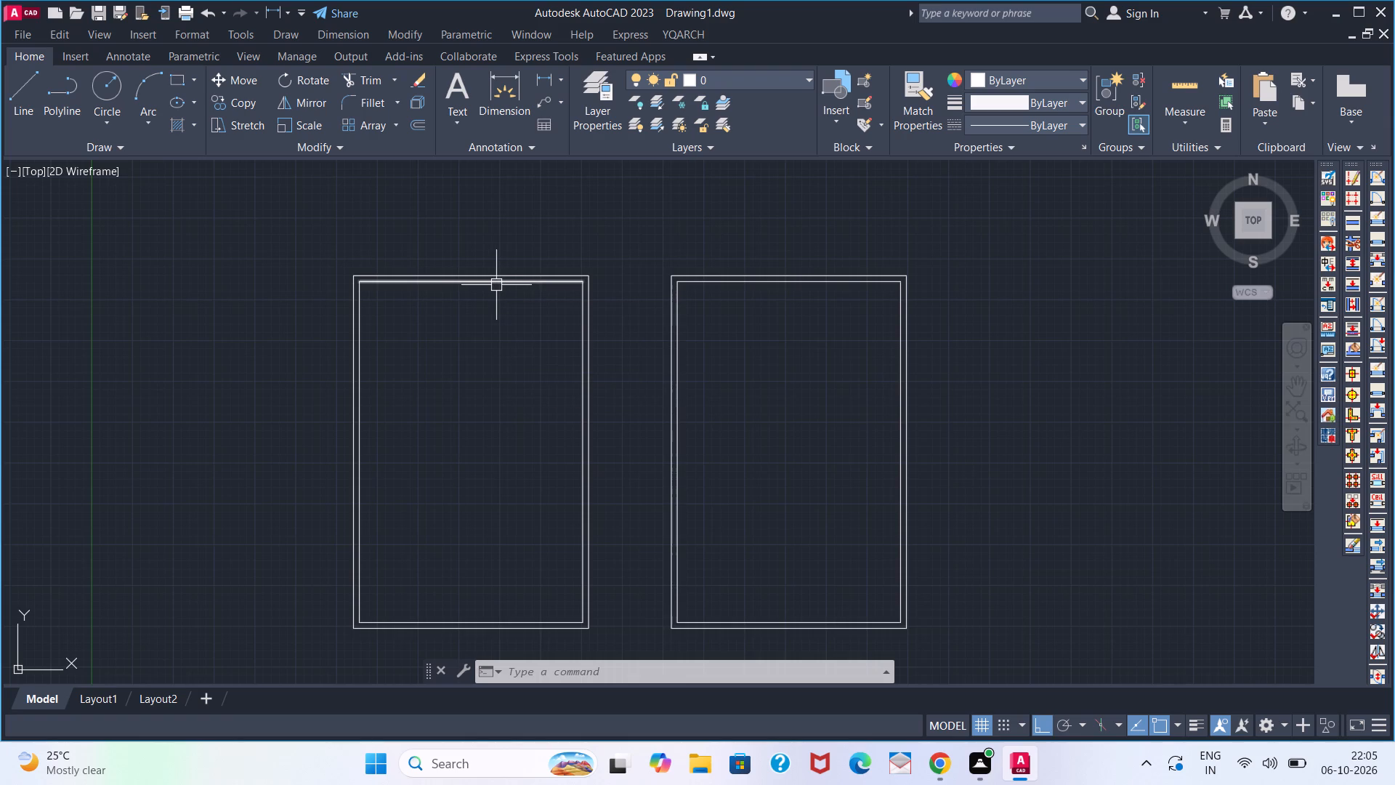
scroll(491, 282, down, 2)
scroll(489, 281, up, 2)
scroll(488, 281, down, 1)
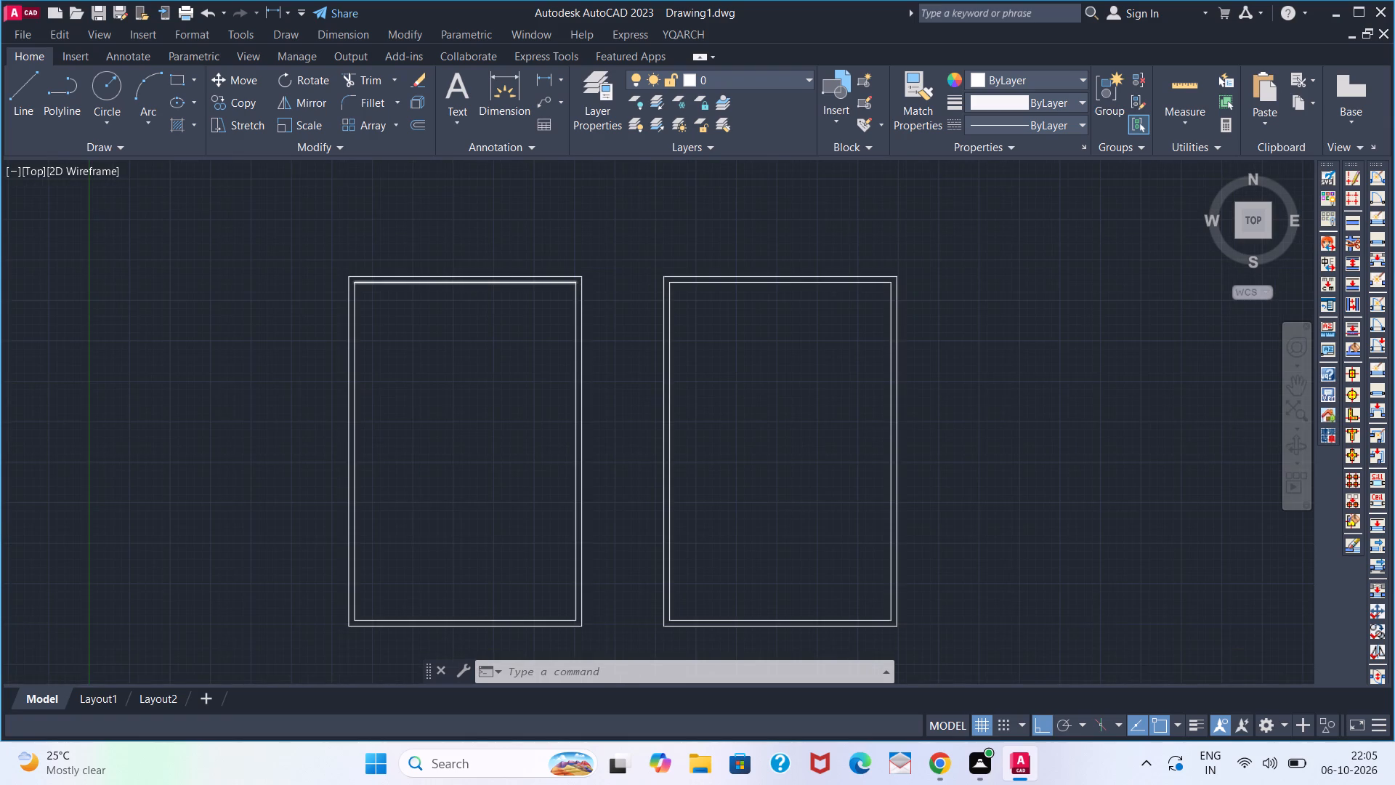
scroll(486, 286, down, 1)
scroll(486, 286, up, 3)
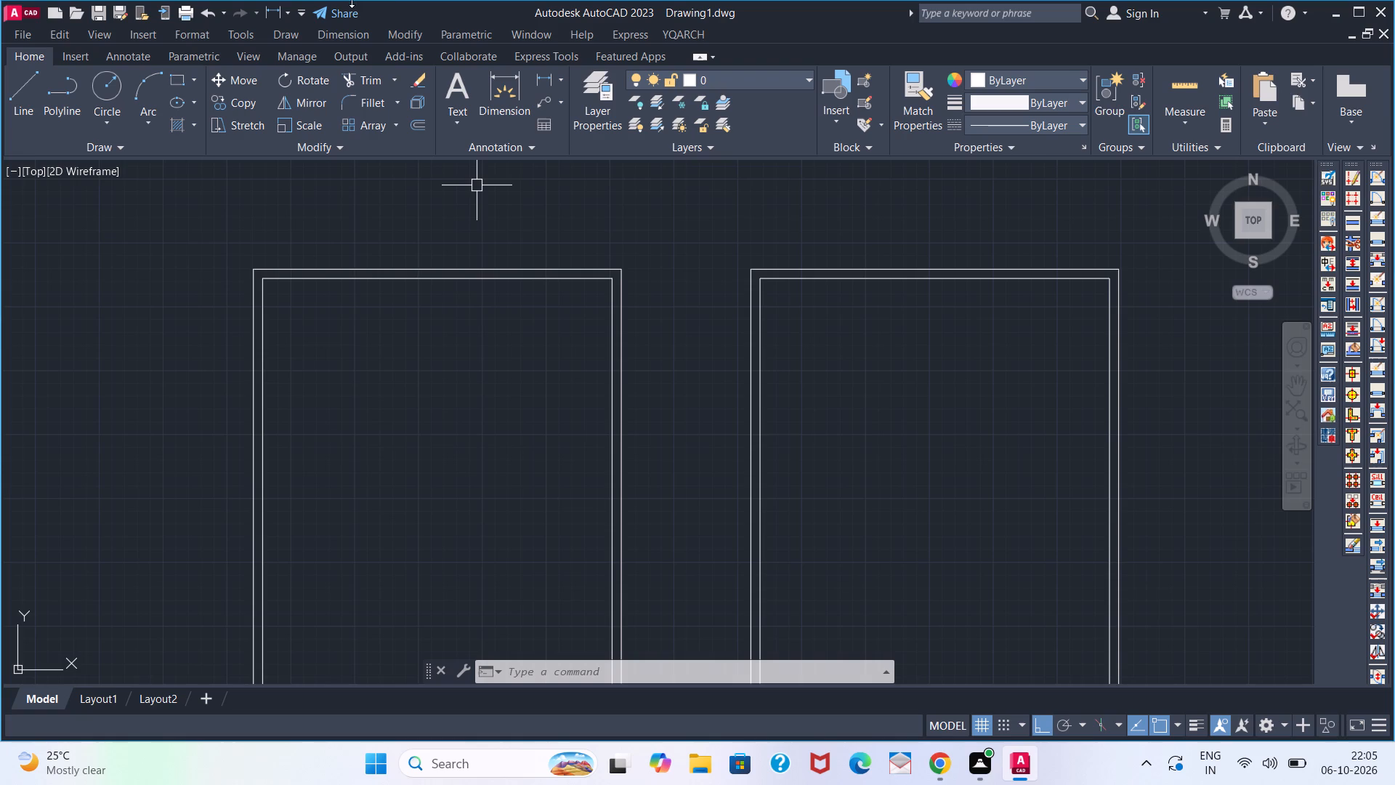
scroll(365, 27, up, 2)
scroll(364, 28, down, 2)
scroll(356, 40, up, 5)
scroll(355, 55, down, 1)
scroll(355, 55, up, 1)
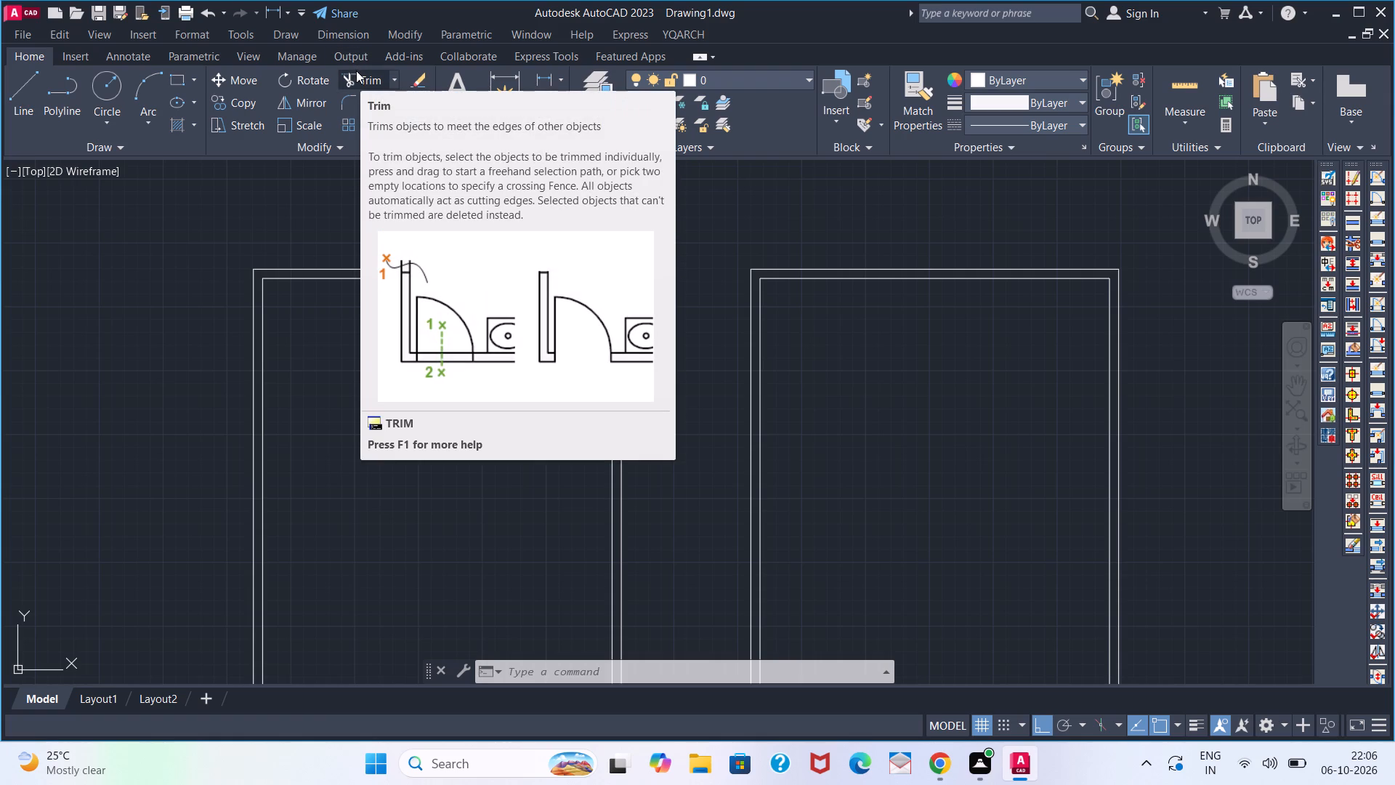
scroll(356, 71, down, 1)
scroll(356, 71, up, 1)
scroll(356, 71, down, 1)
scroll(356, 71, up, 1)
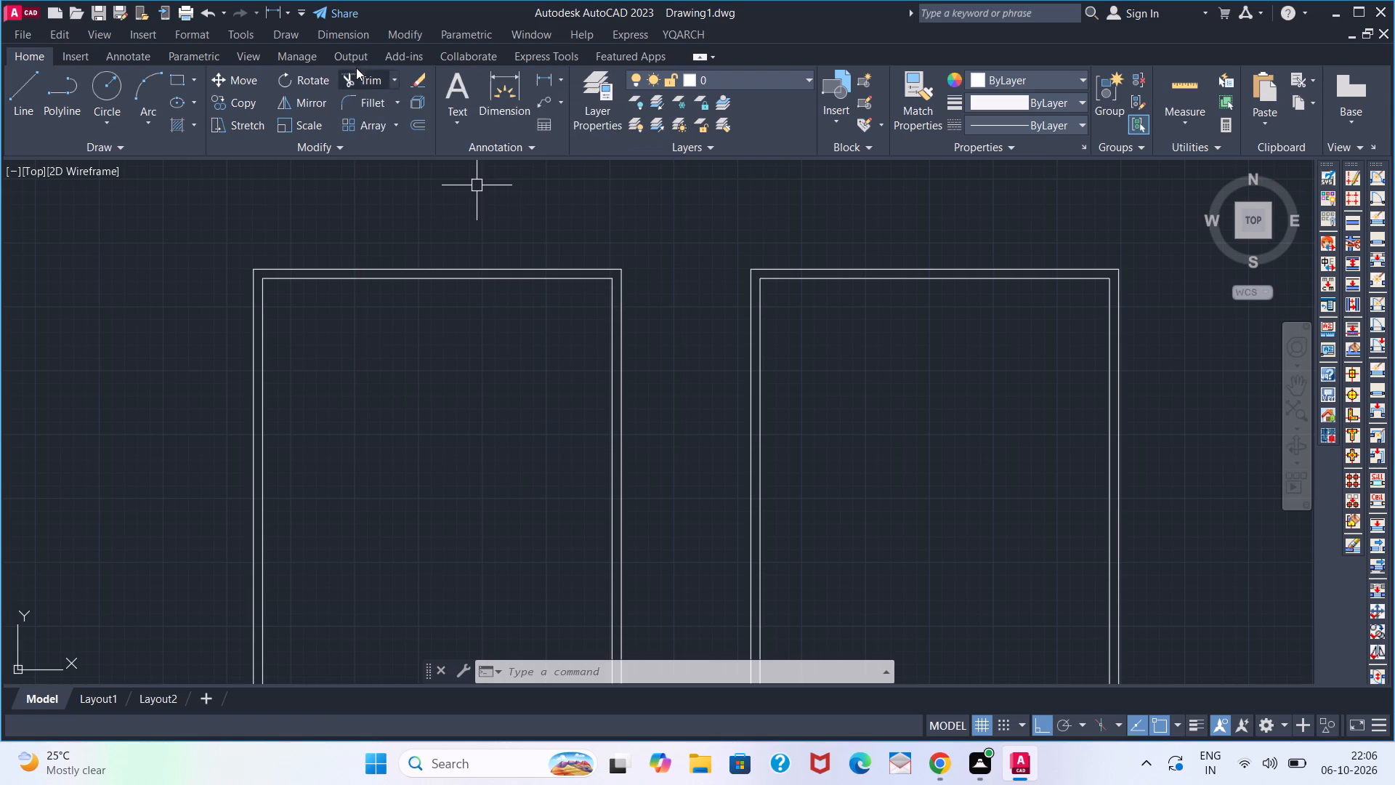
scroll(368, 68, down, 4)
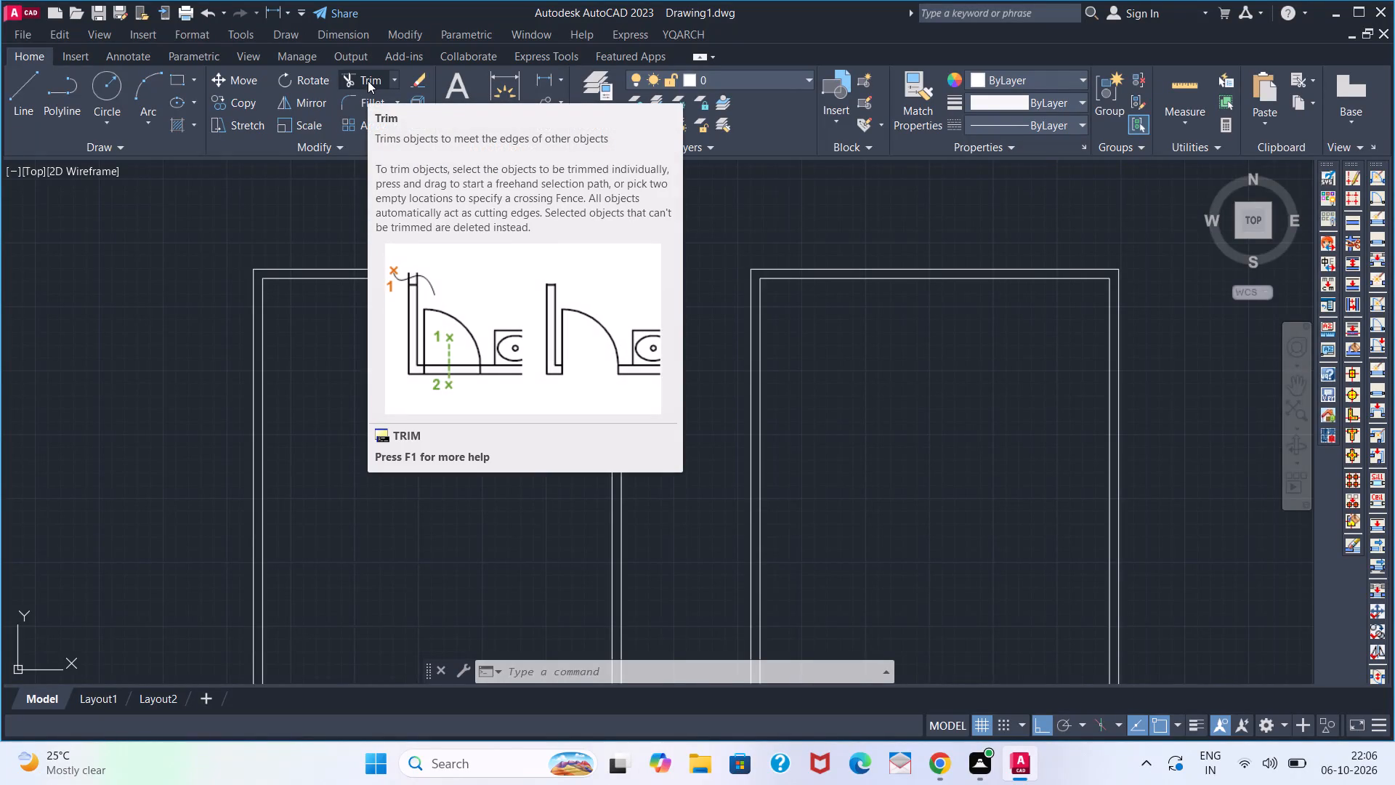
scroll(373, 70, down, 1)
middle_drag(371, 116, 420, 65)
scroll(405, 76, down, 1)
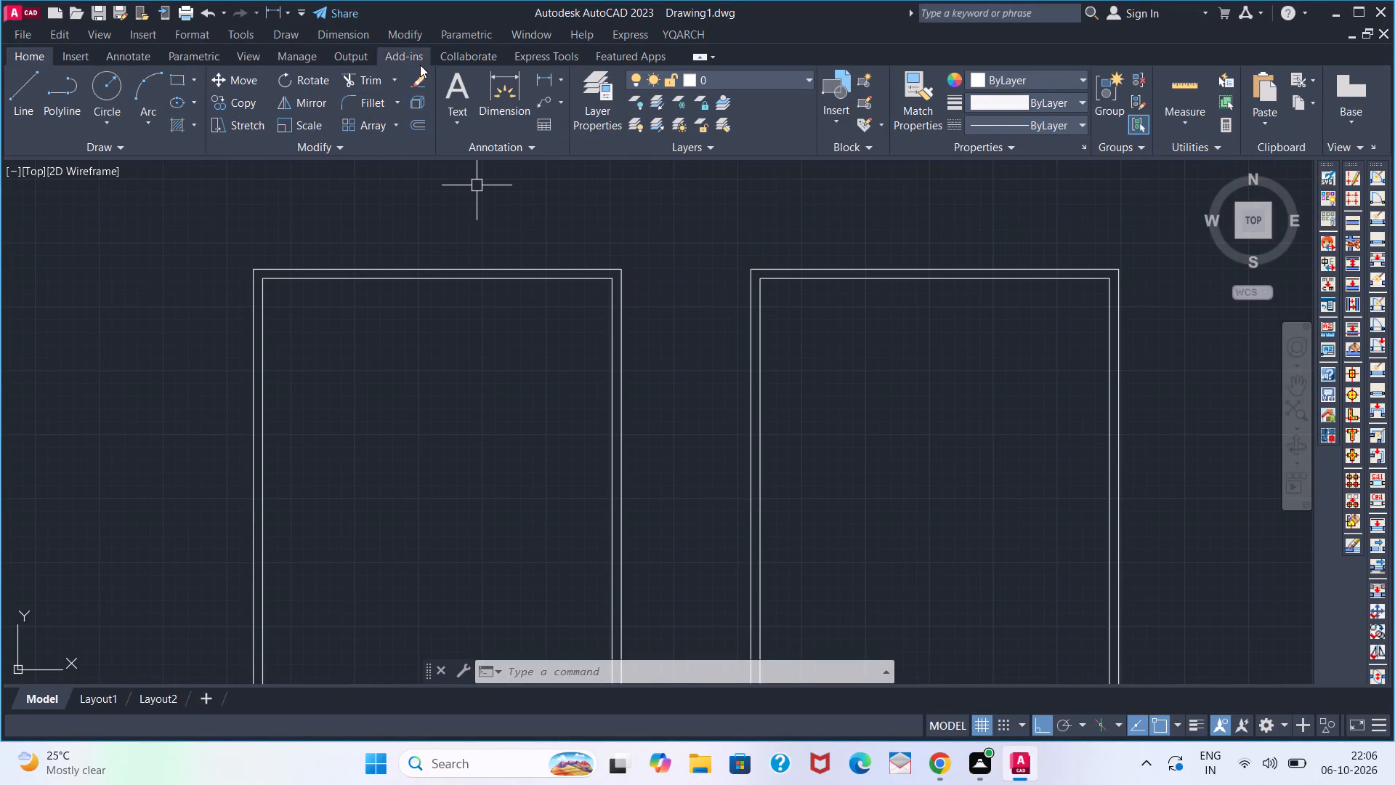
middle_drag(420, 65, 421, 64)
Offset the inner top wall line of the left floor plan 6' downward into the plan.
middle_drag(469, 225, 526, 130)
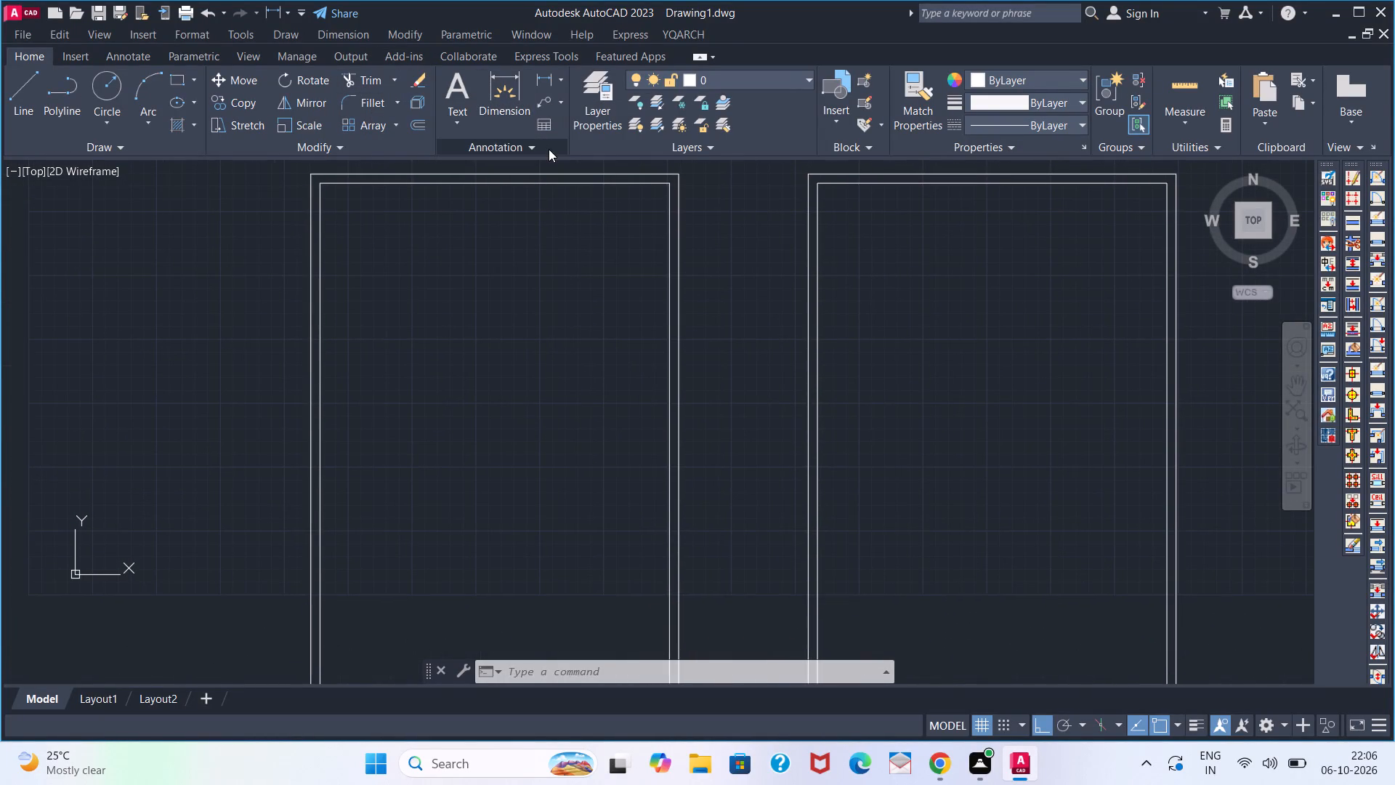
scroll(523, 204, down, 2)
middle_drag(519, 209, 498, 246)
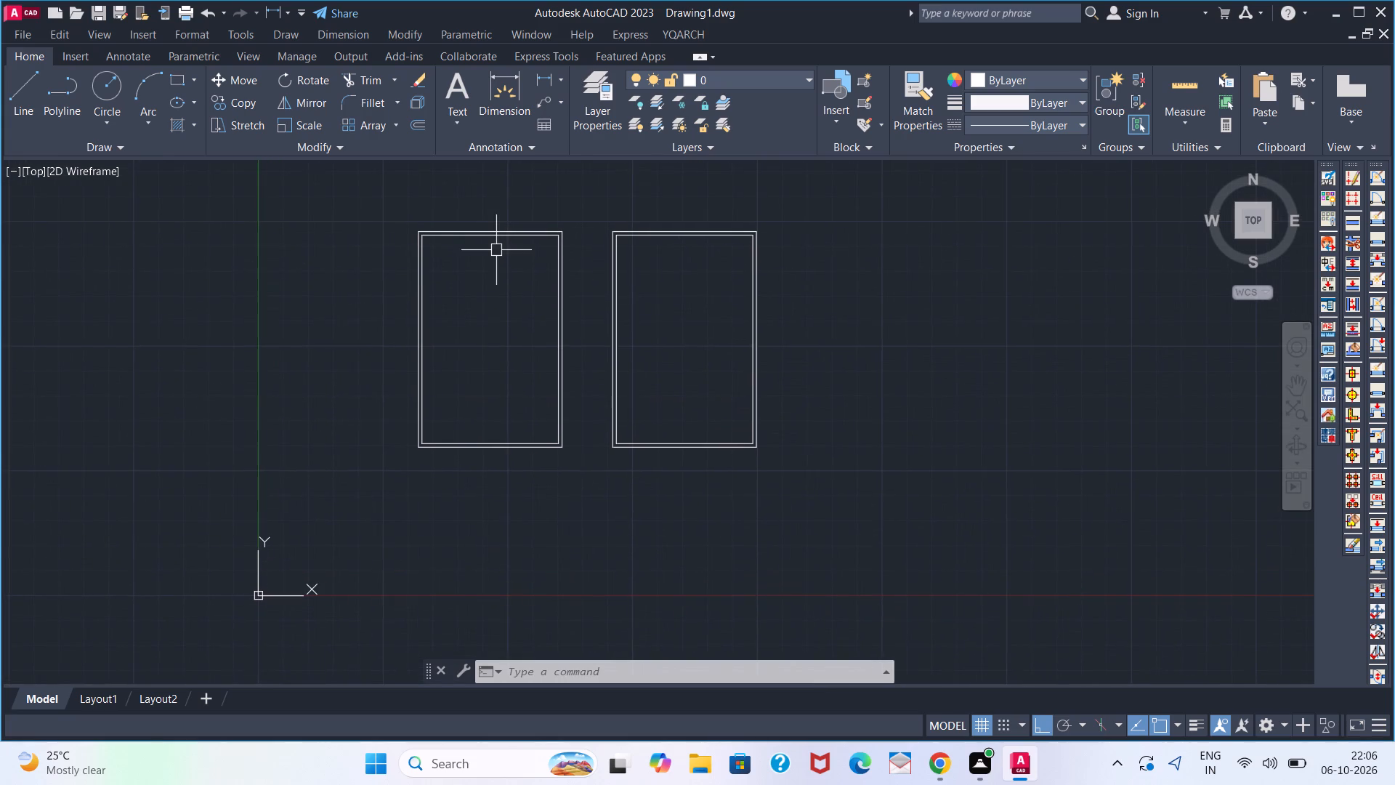
key(o)
key(Return)
key(6)
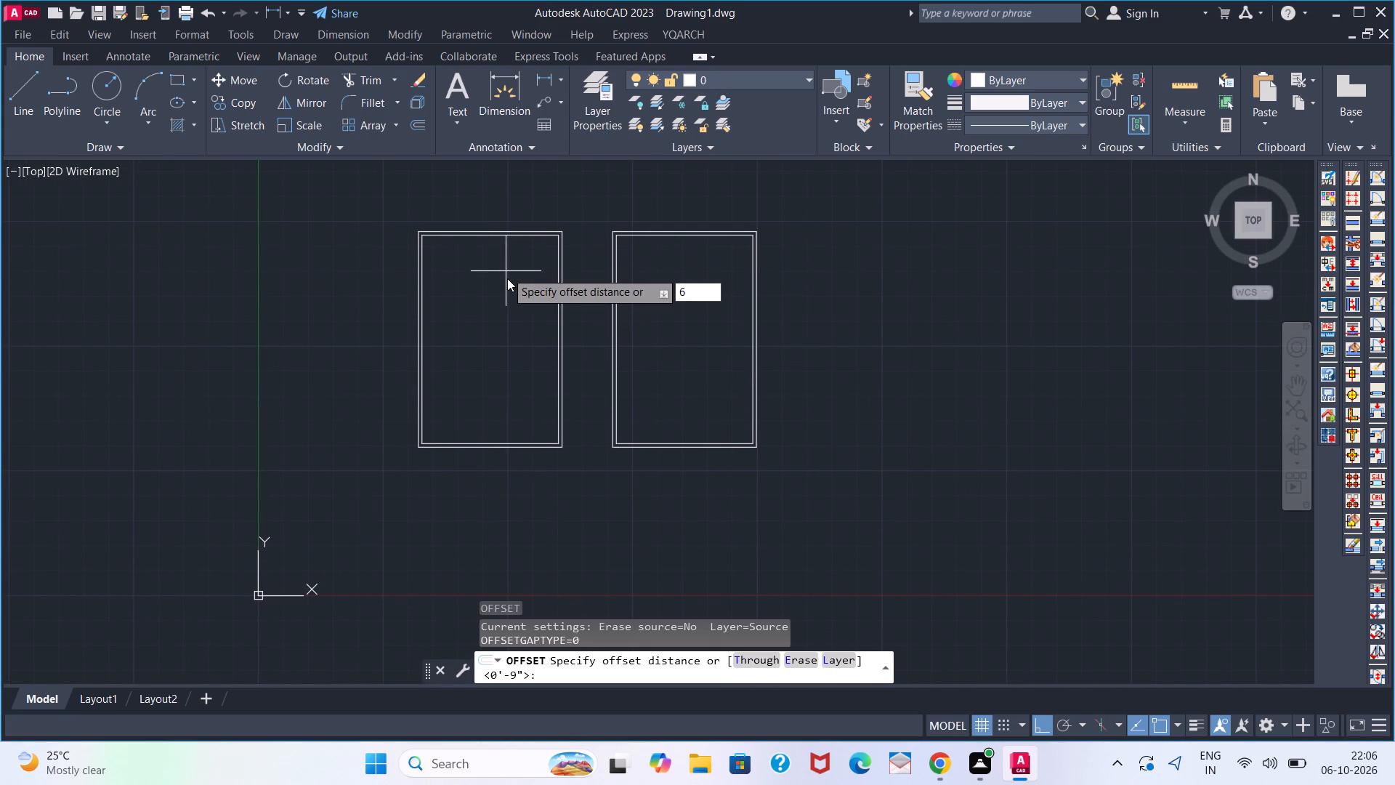
key(apostrophe)
key(Return)
click(503, 237)
click(506, 284)
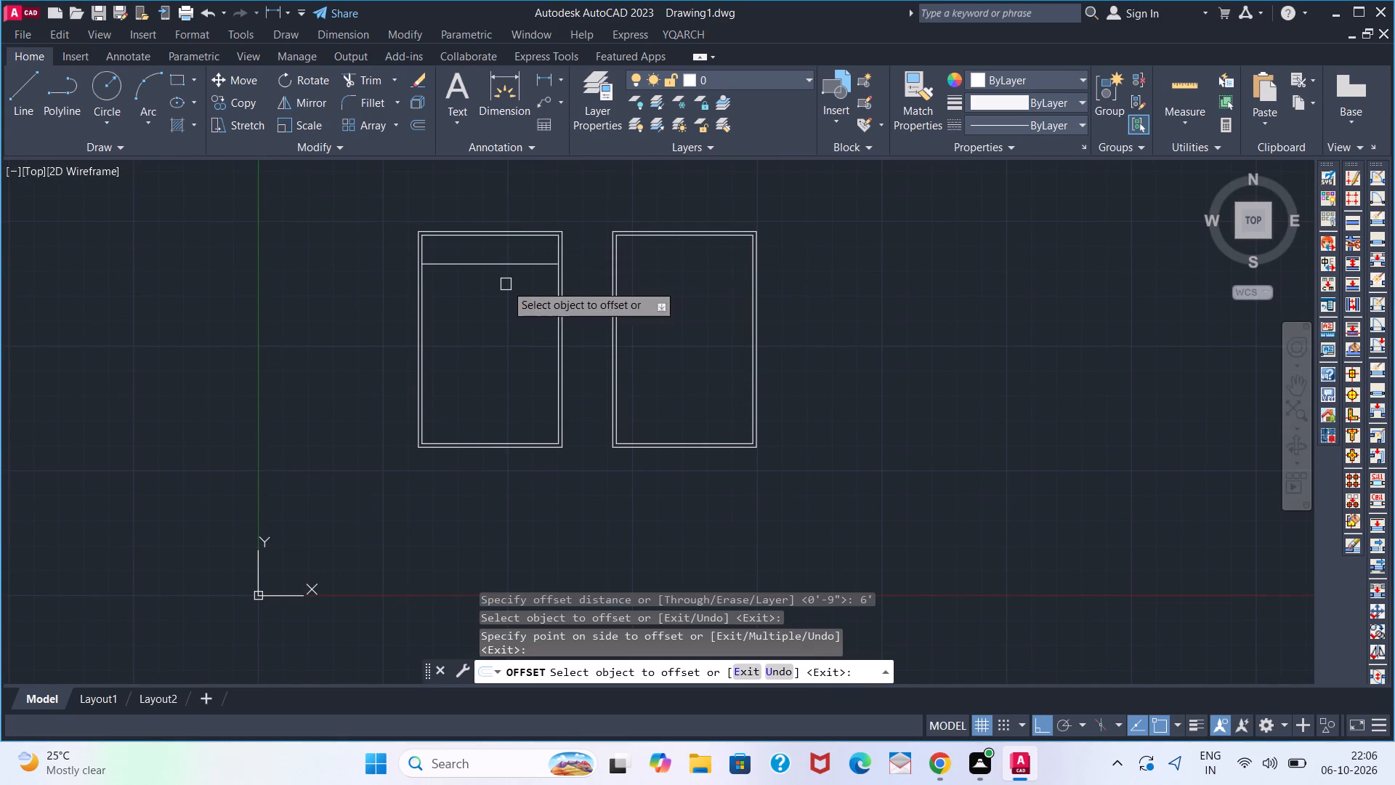
Offset the new horizontal line 6" downward to give the partition wall its thickness.
click(502, 264)
key(6)
key(Return)
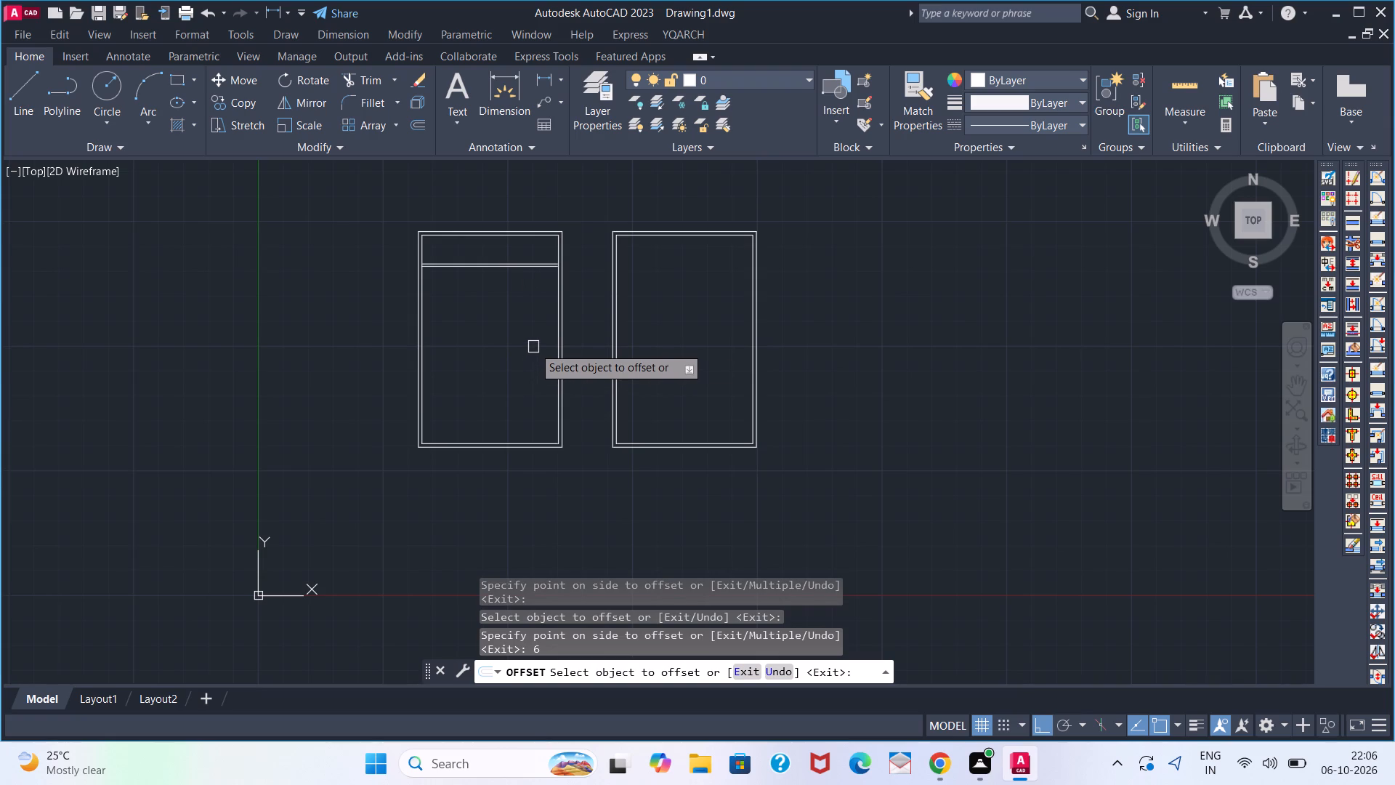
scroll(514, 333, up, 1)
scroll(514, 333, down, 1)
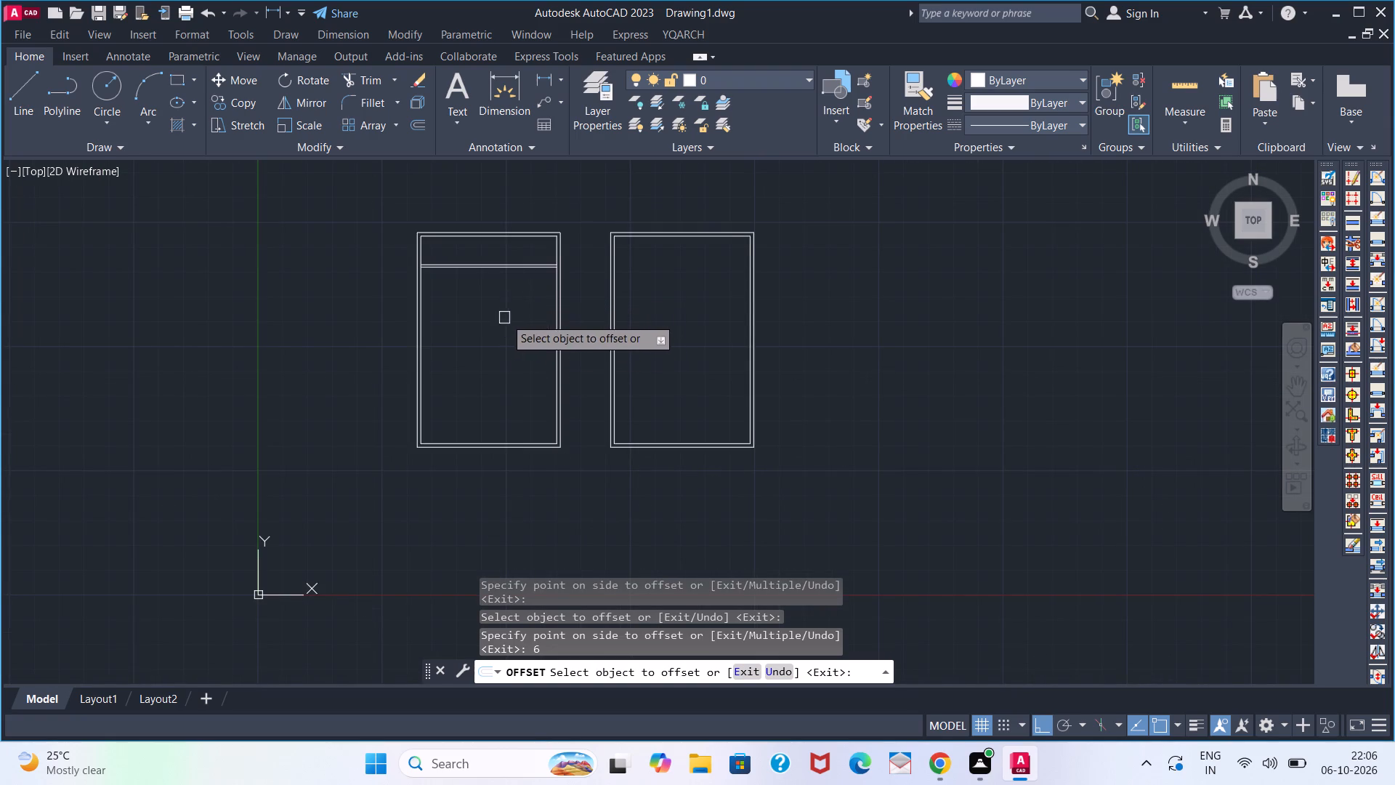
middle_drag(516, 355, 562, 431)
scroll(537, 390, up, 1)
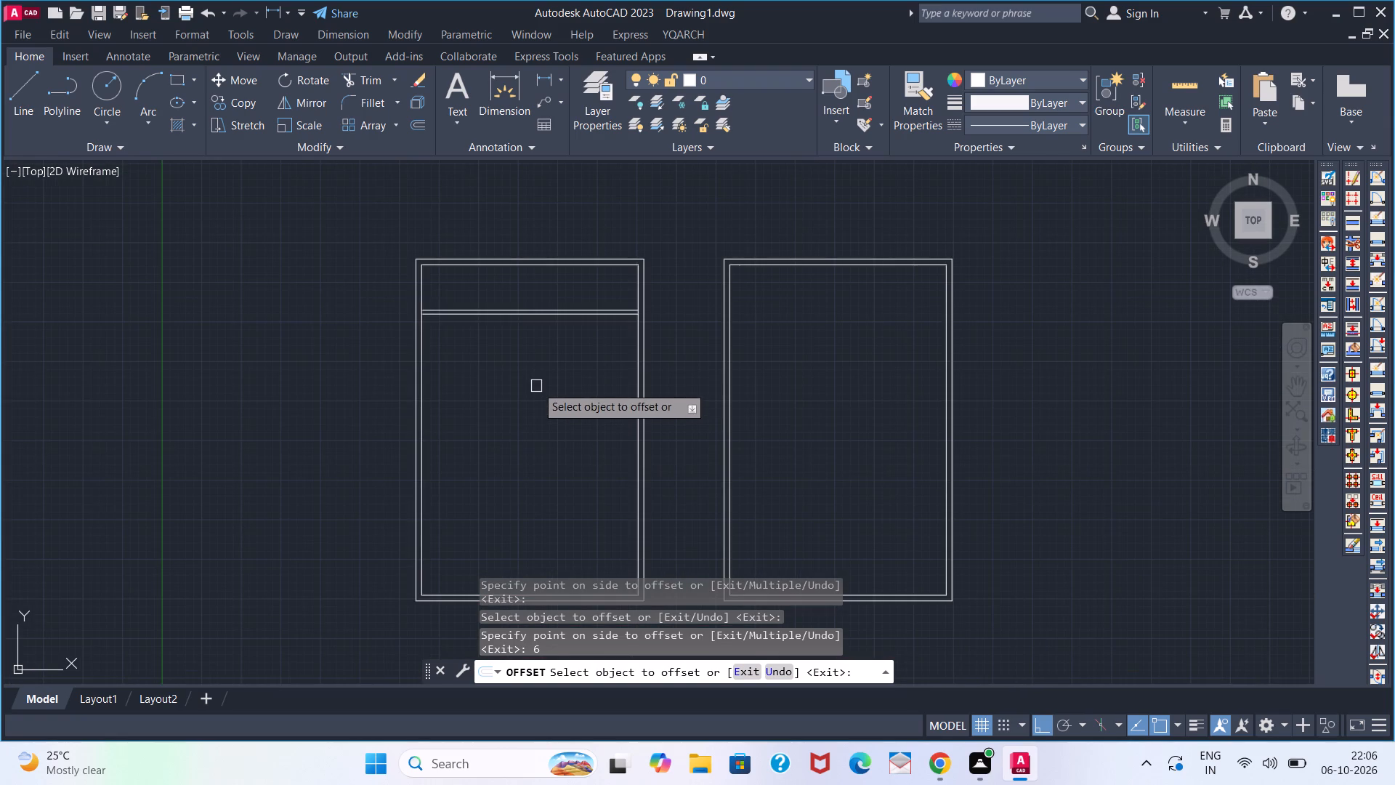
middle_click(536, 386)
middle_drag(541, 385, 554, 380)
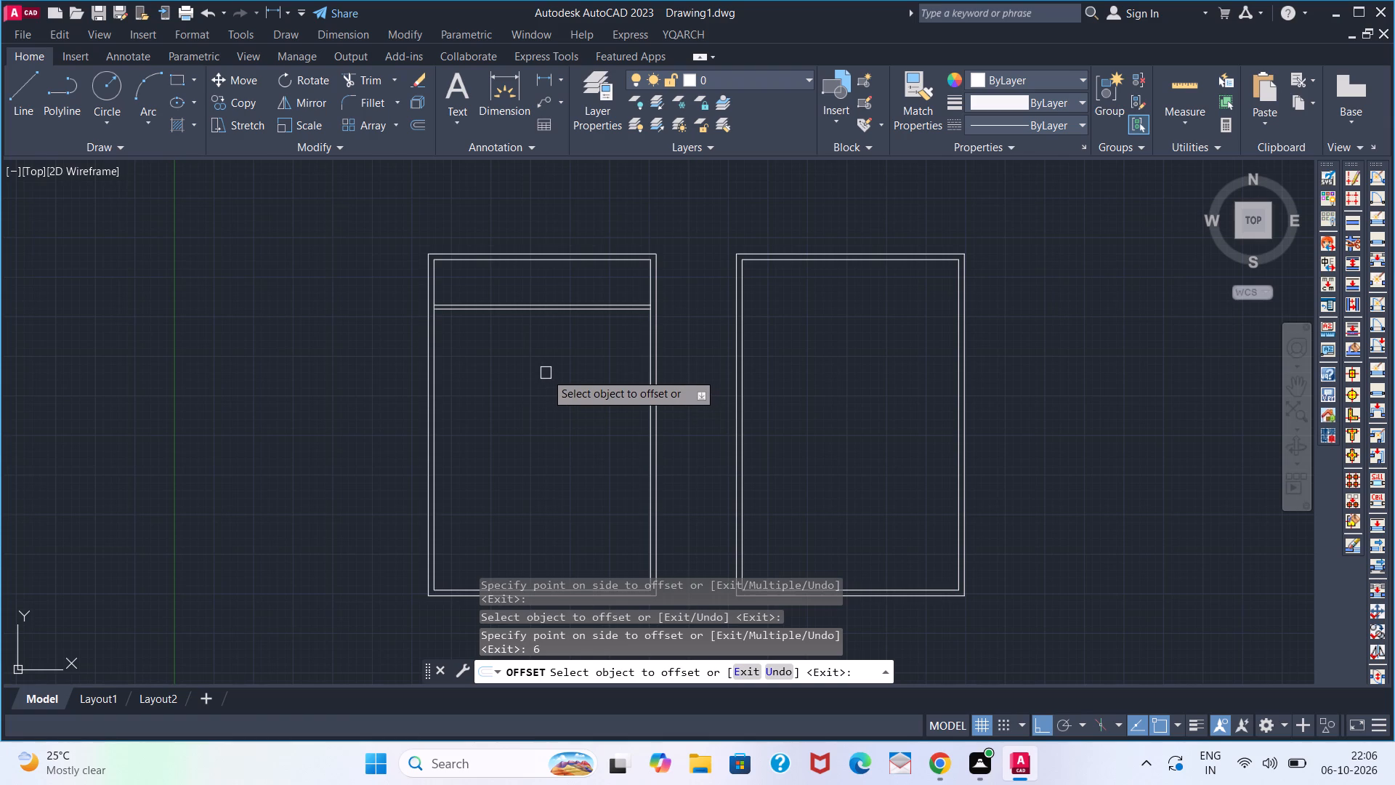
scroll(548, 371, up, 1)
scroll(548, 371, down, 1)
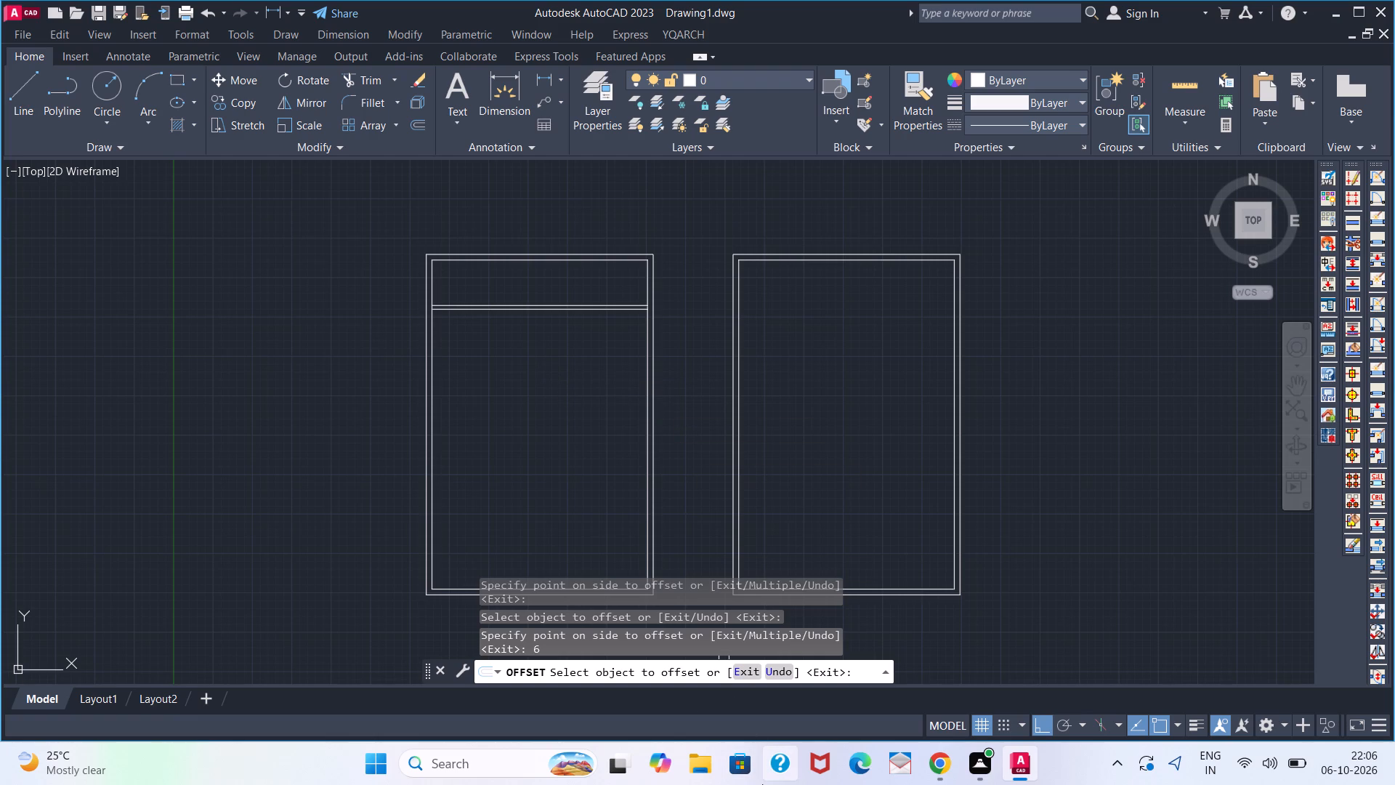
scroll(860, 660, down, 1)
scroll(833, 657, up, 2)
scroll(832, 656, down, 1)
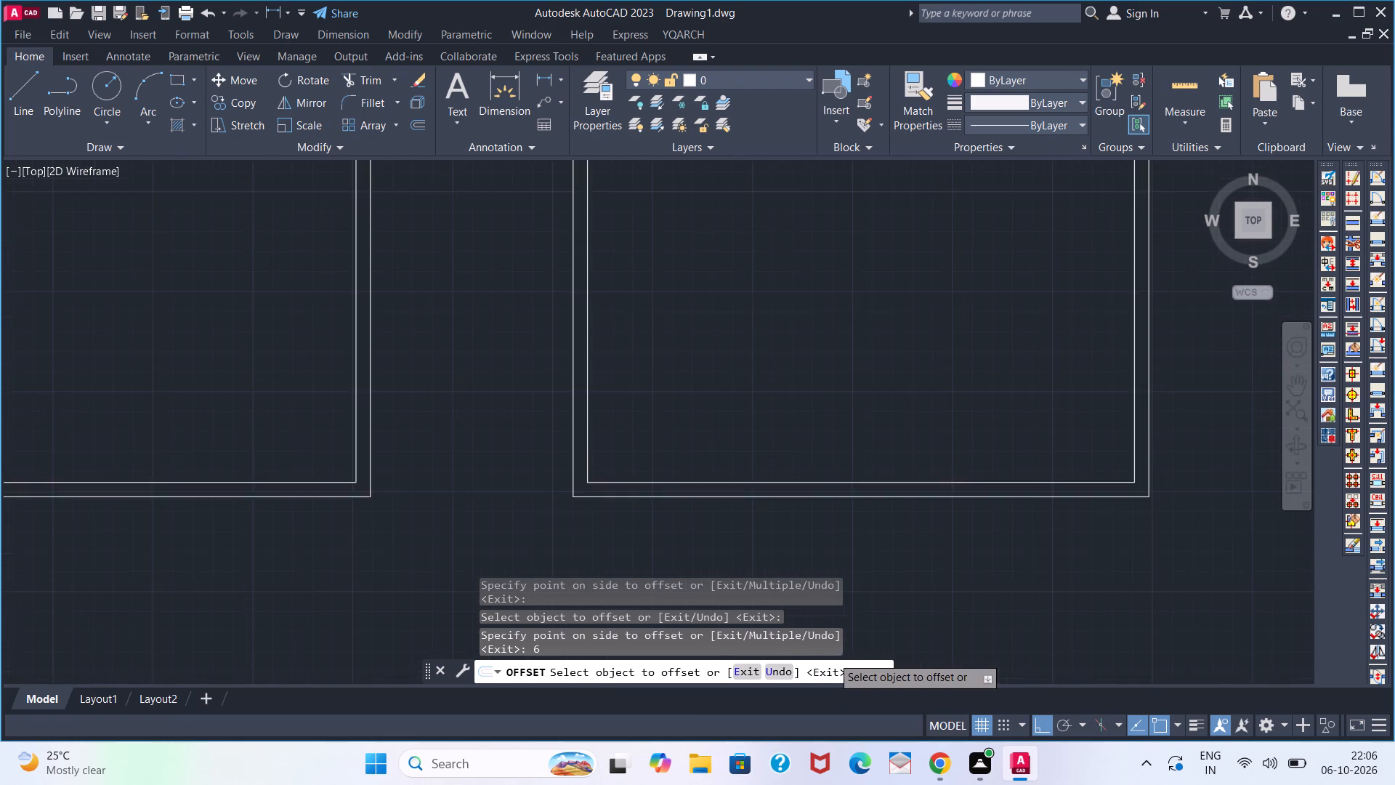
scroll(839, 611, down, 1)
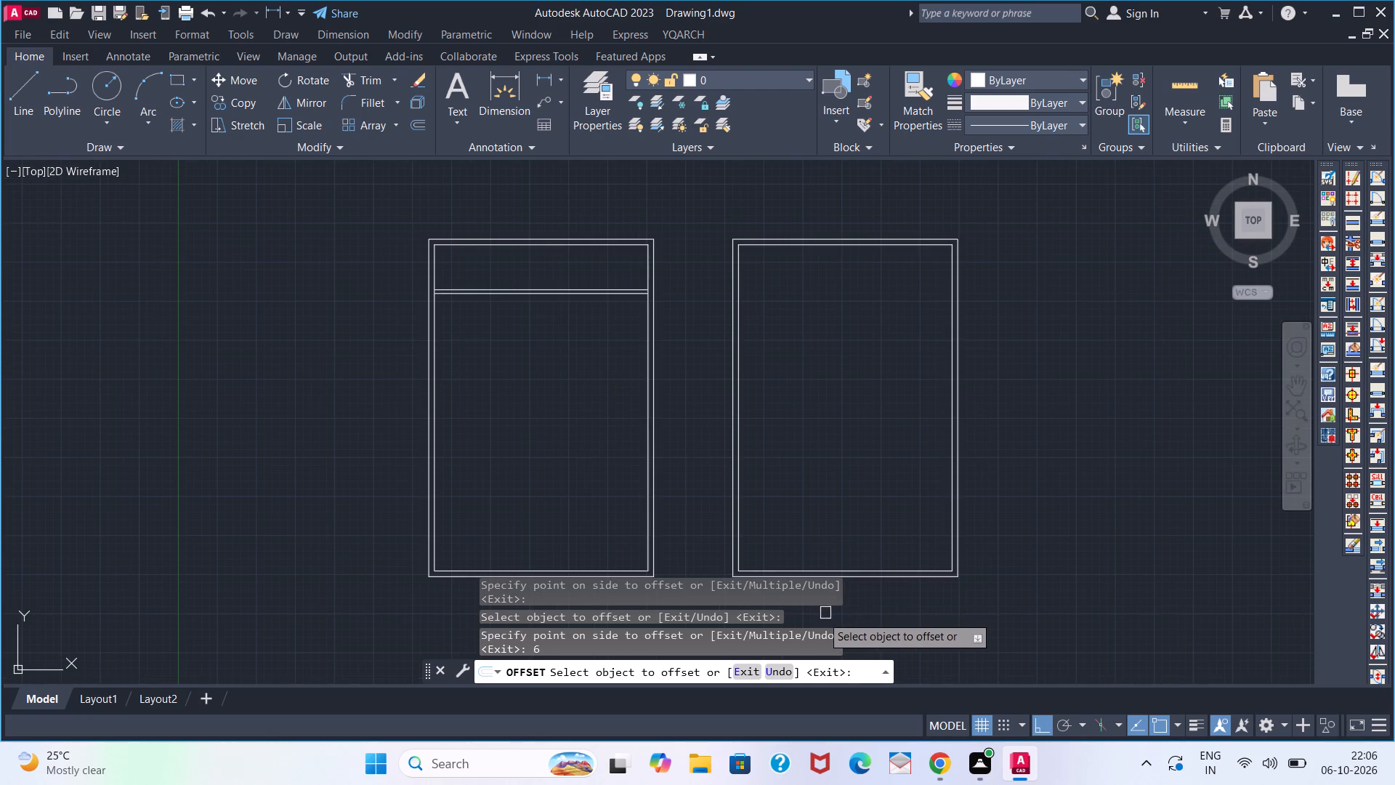
Offset the left floor plan's inner left wall line 9' inward, and offset that line 6" to form a vertical partition.
click(438, 275)
key(9)
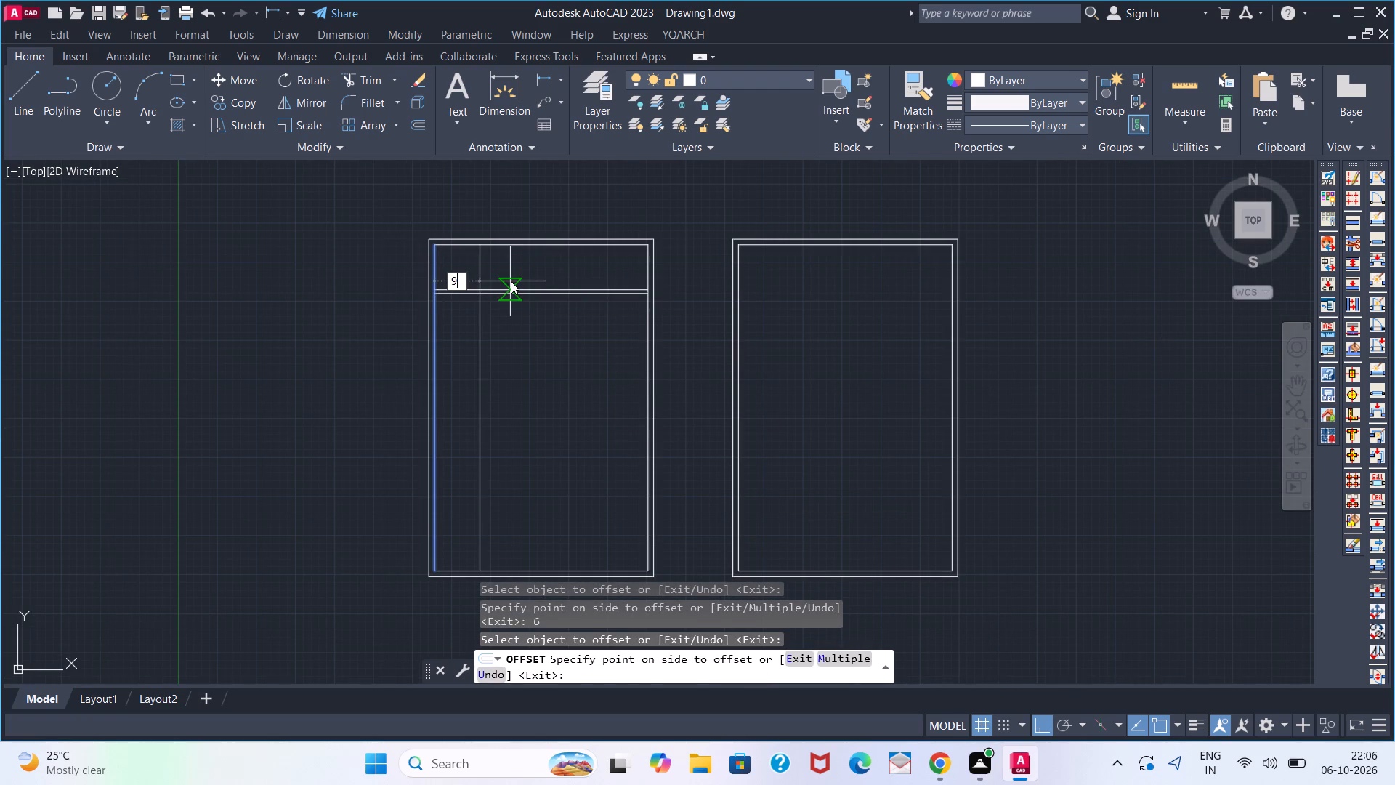
key(apostrophe)
key(Return)
click(501, 273)
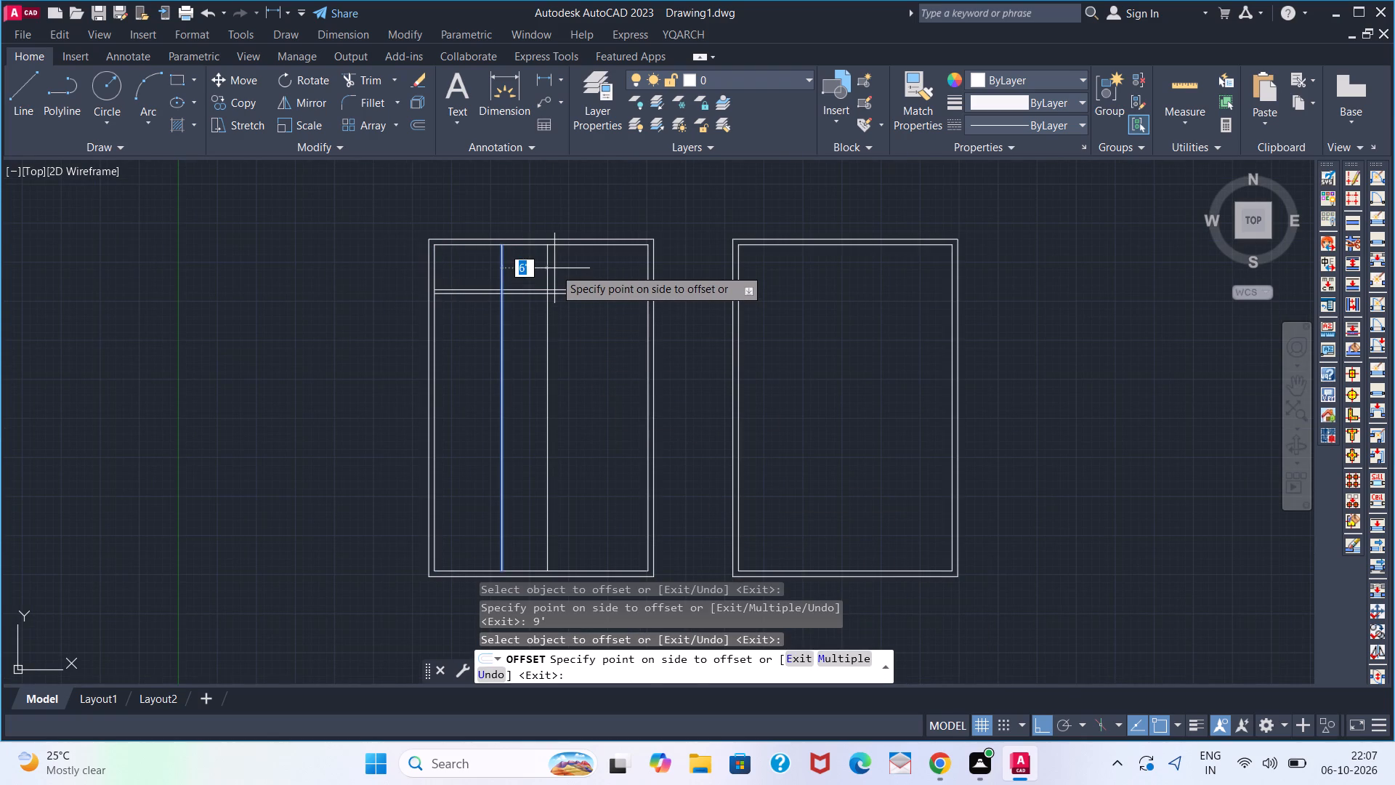
key(6)
key(Return)
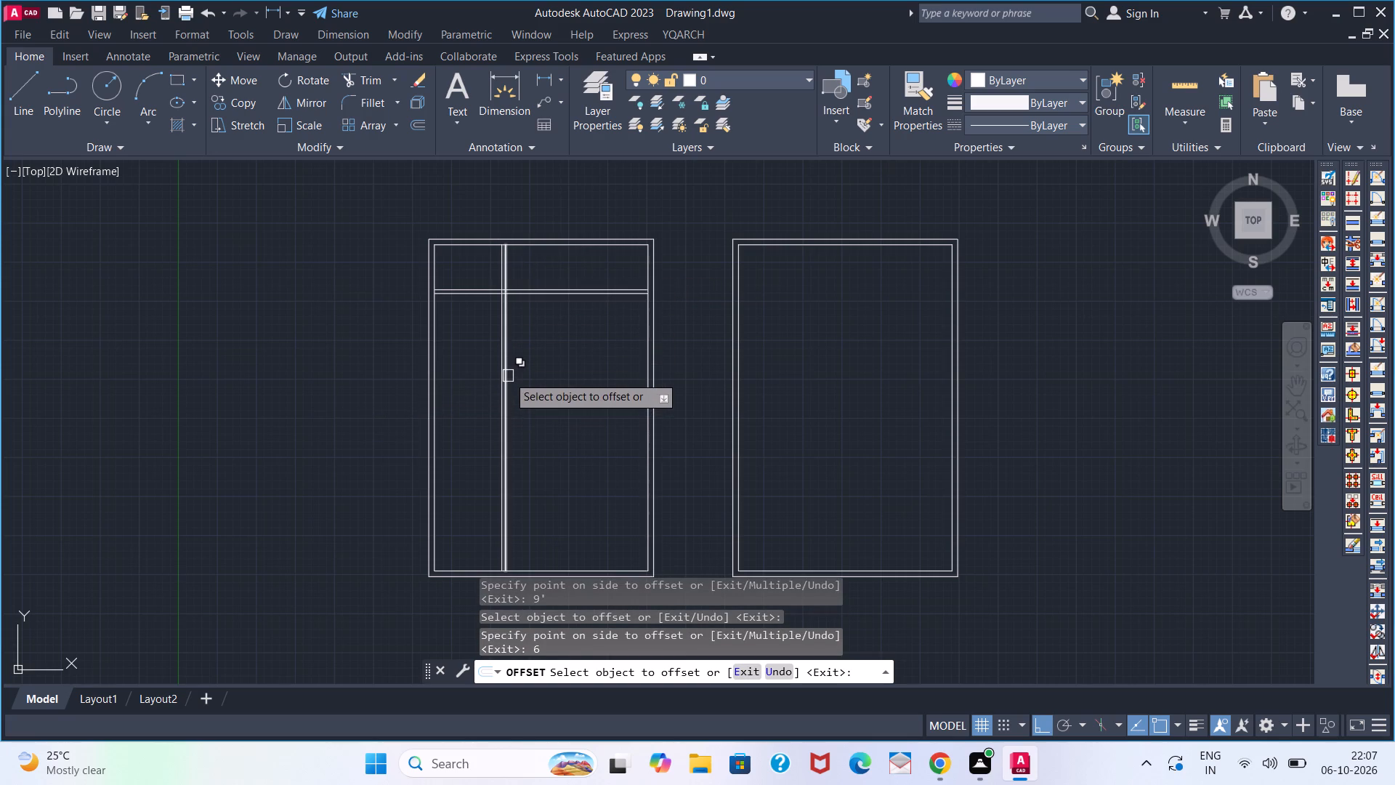
key(space)
Trim both vertical partition lines where they cross the horizontal partition wall in the left floor plan.
text(T)
key(r)
key(space)
scroll(503, 298, up, 5)
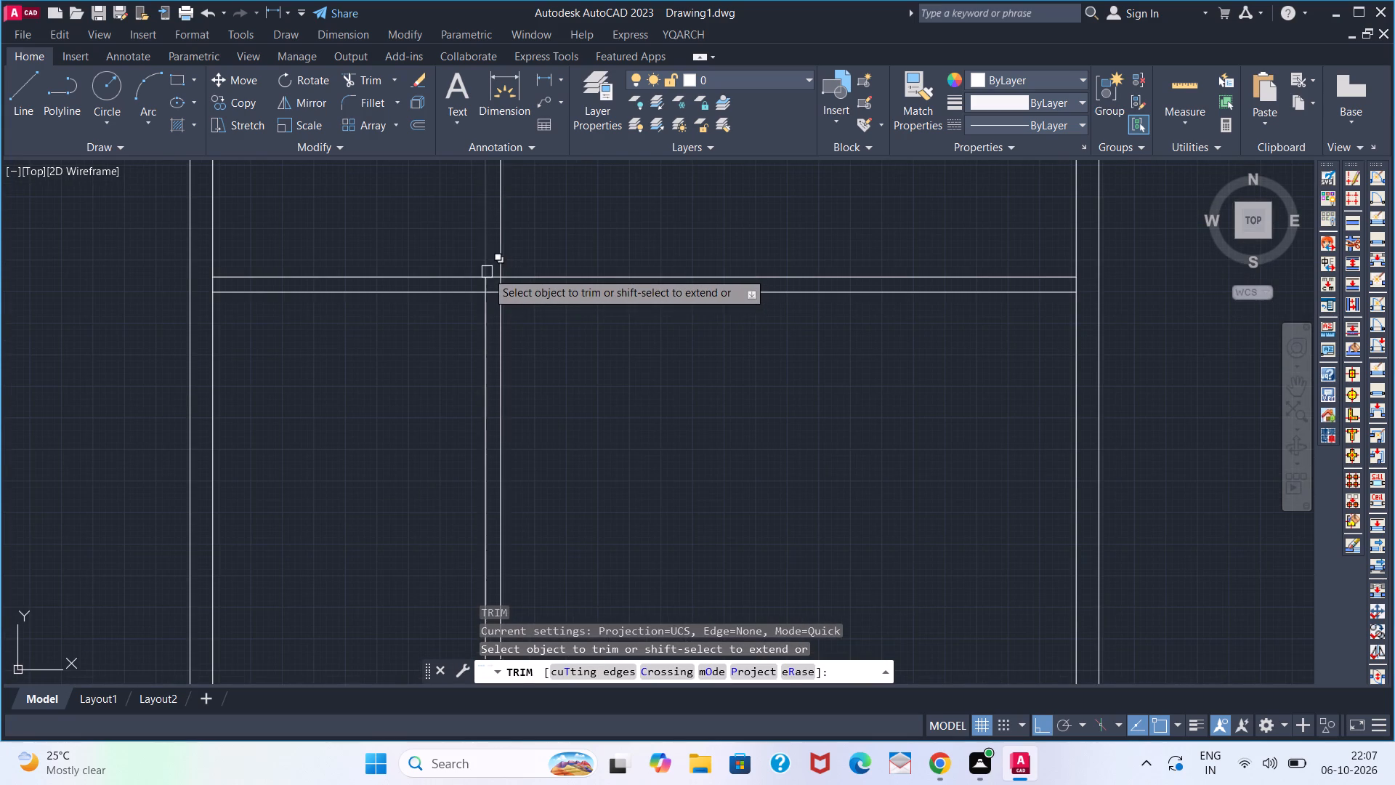
scroll(485, 283, up, 3)
click(485, 283)
click(448, 273)
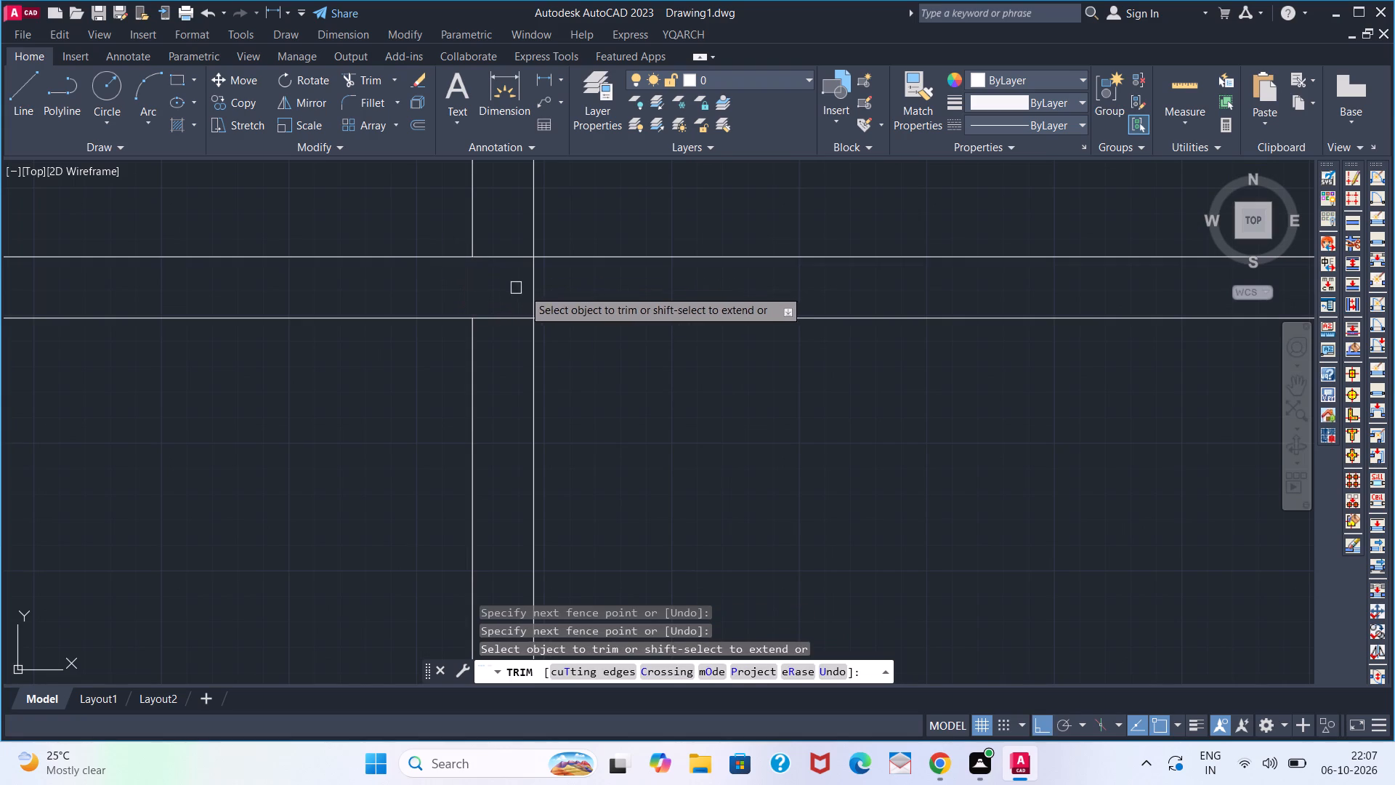
click(533, 289)
key(space)
Delete the two vertical partition lines below the horizontal partition wall.
click(578, 380)
click(389, 394)
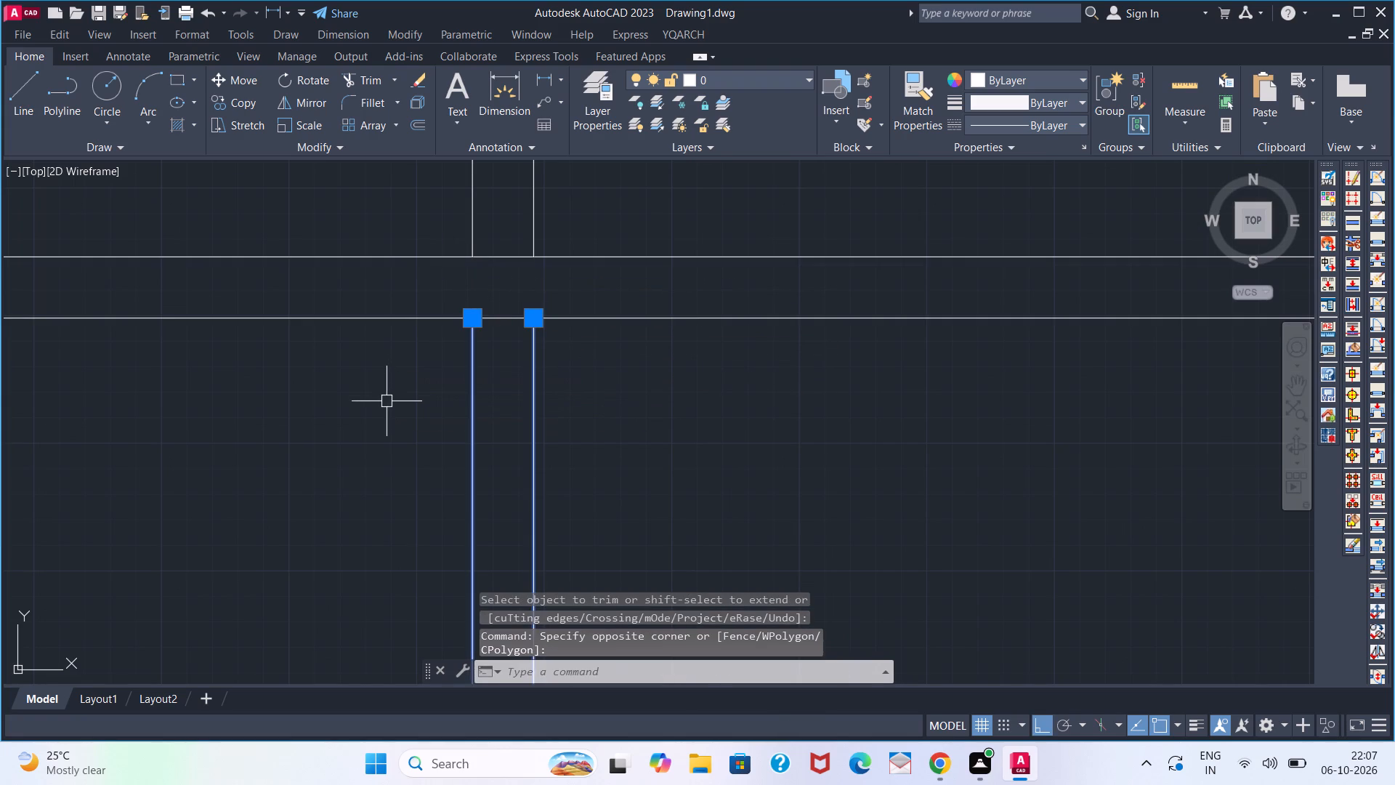
key(Delete)
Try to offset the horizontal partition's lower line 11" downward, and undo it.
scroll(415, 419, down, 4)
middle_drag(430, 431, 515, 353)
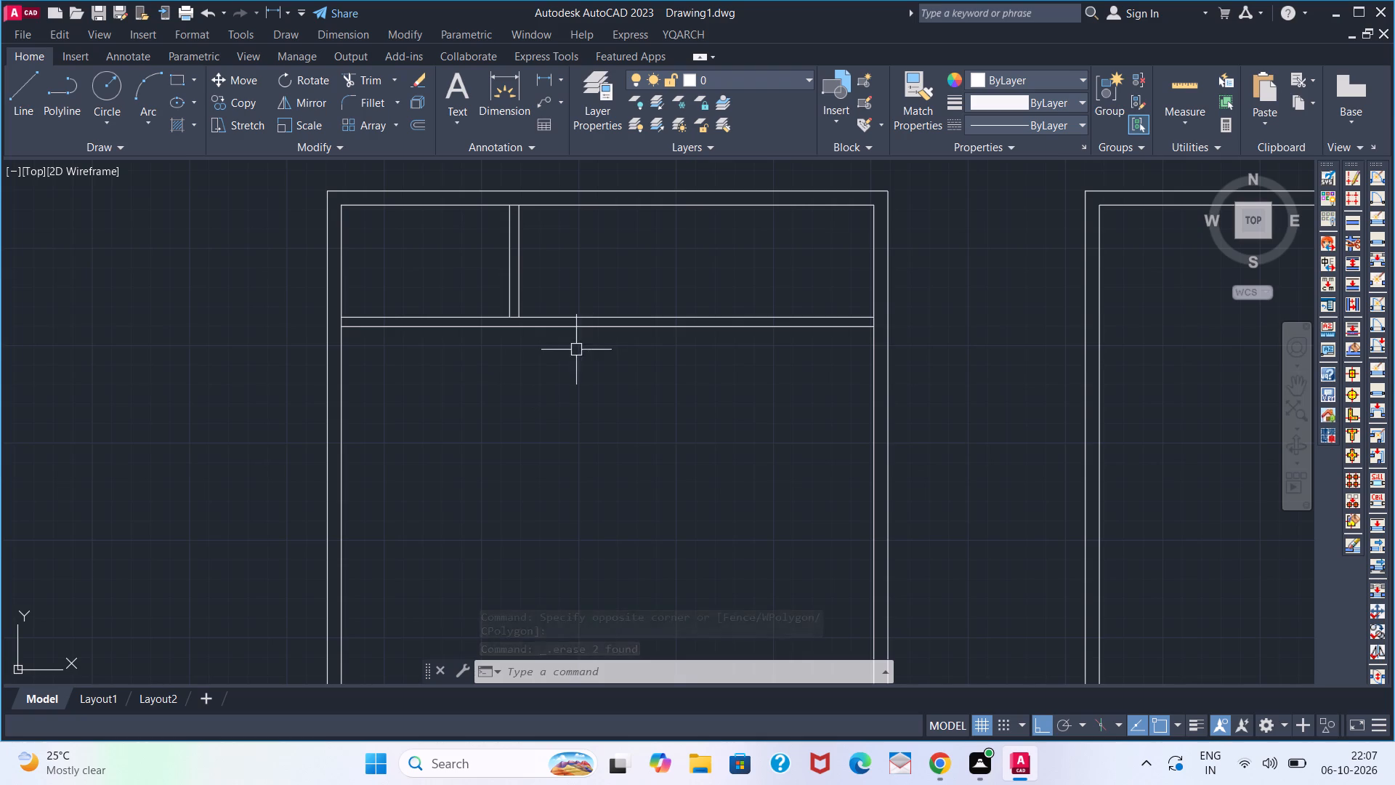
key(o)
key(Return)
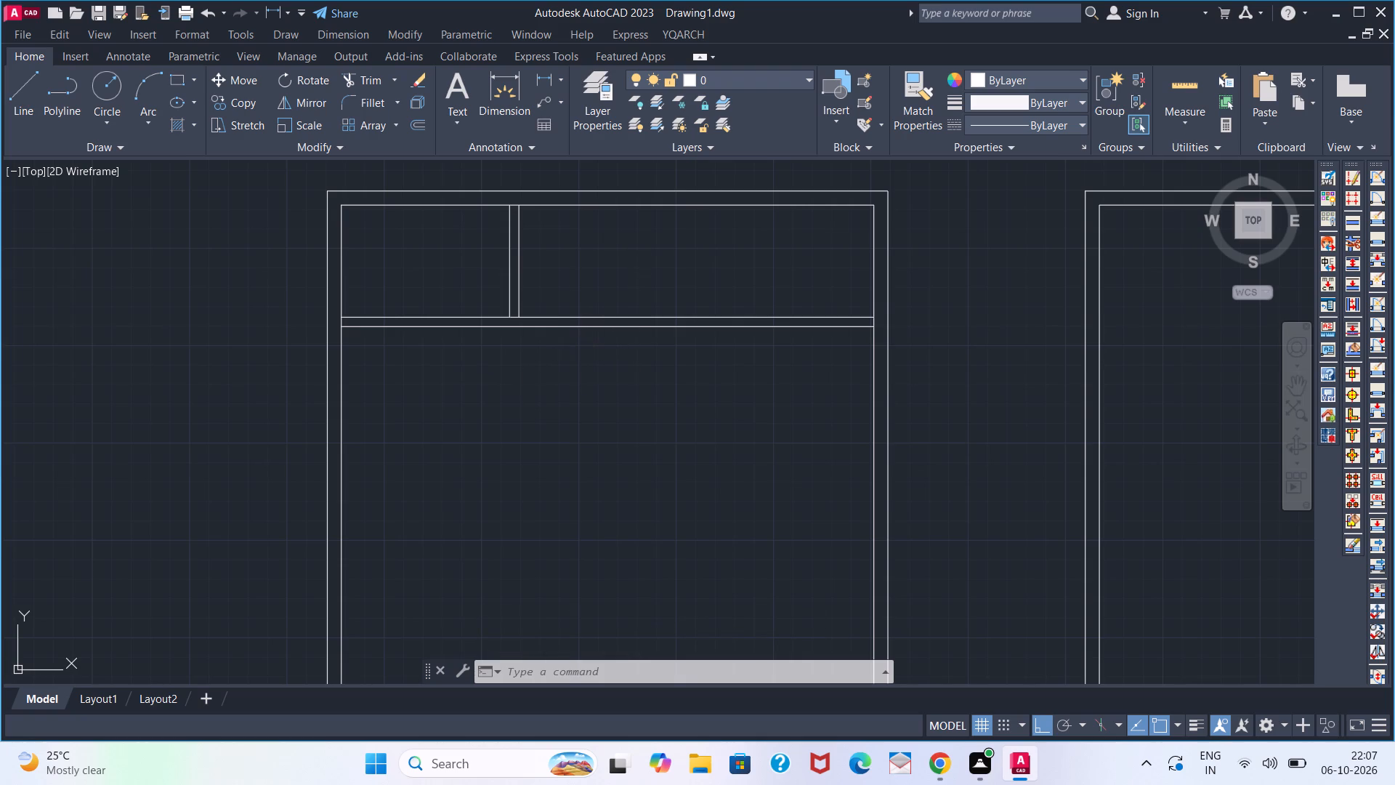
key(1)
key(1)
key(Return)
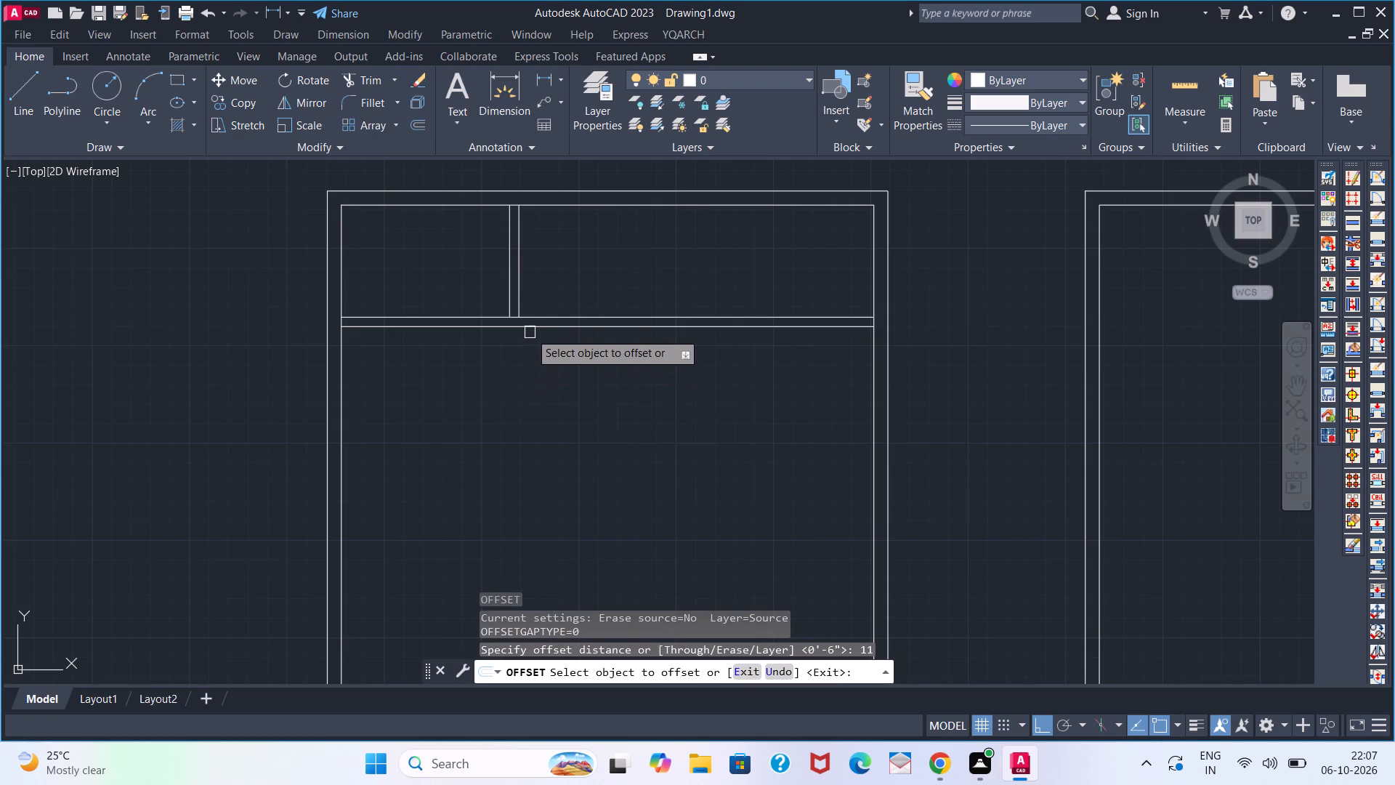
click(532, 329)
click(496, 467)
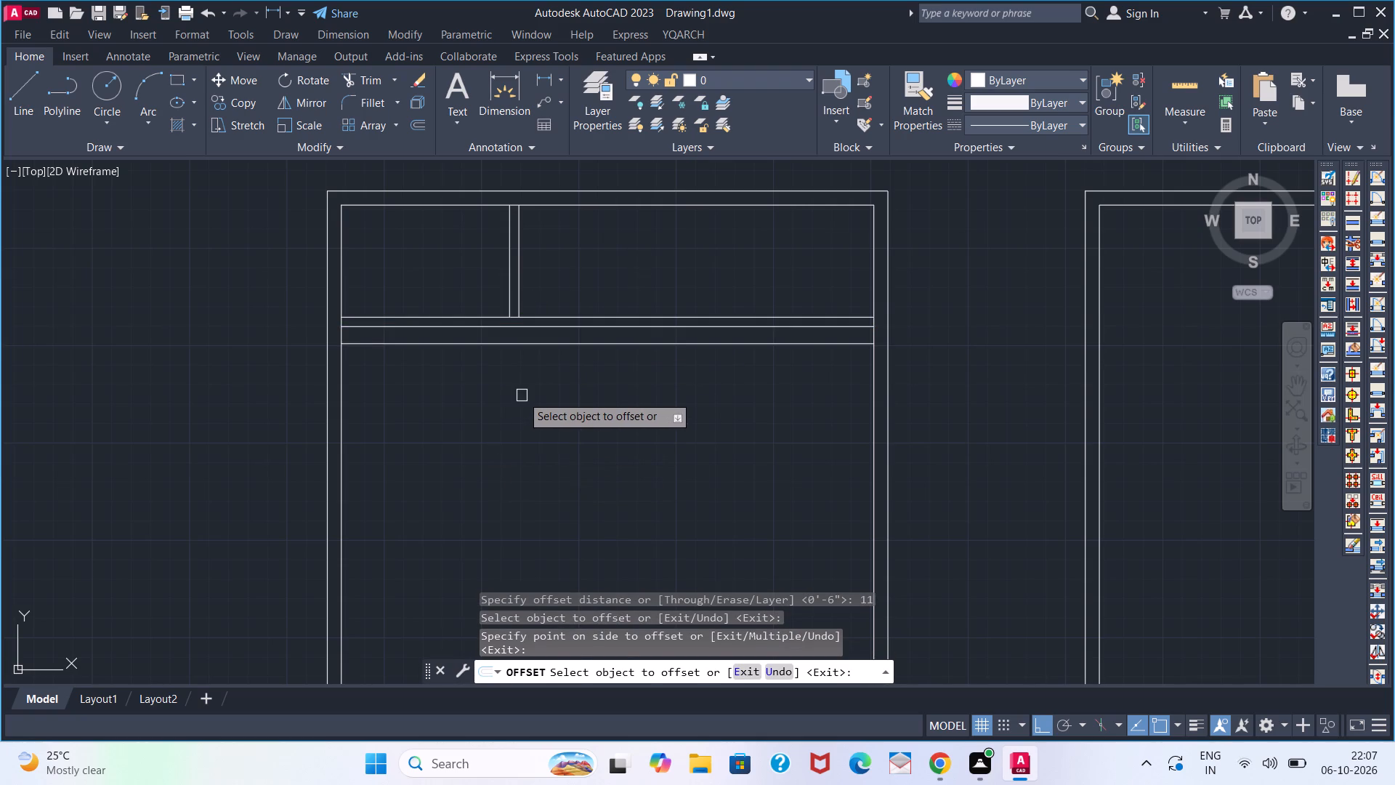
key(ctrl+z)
Offset the horizontal partition's lower line 11' downward, and offset the new line 6" to form a second horizontal partition.
click(554, 326)
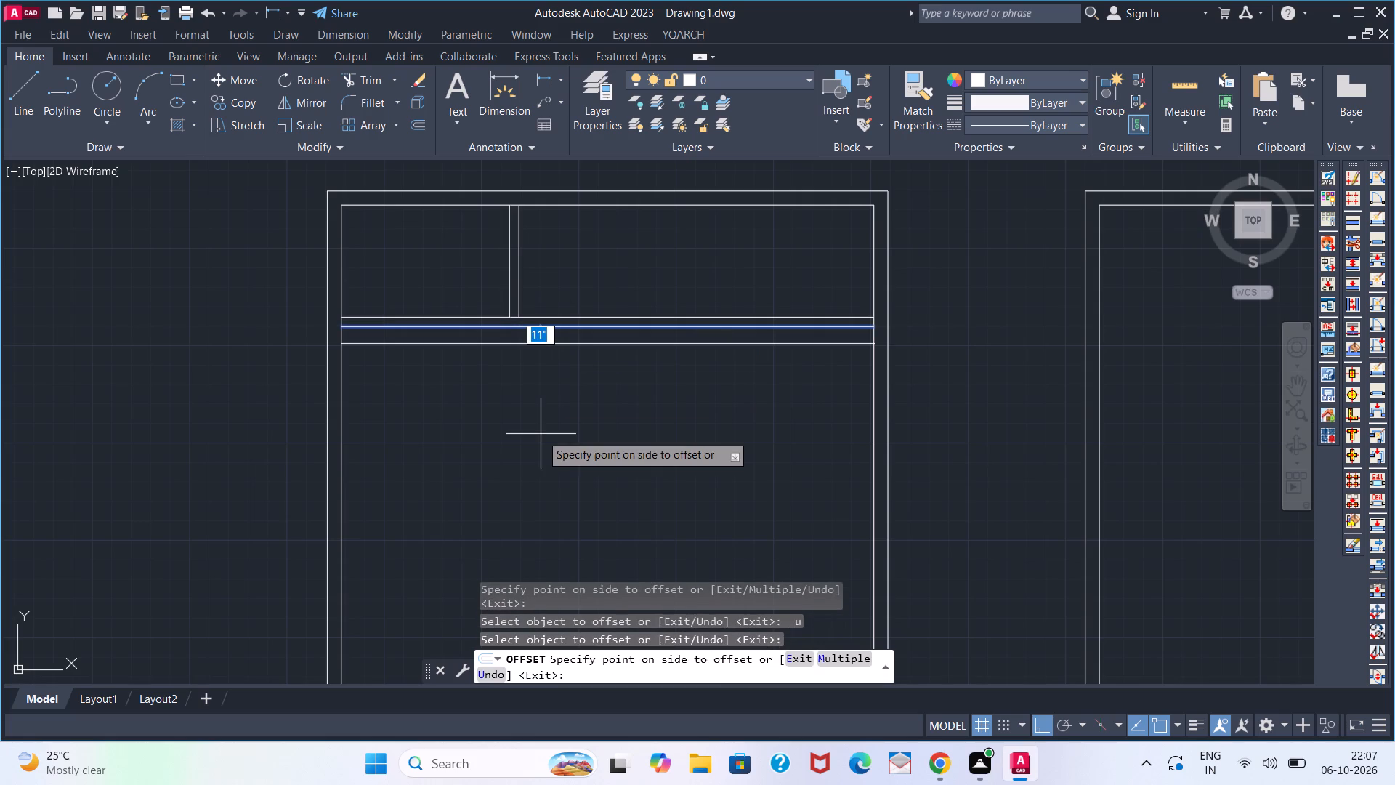
key(1)
key(1)
key(apostrophe)
key(Return)
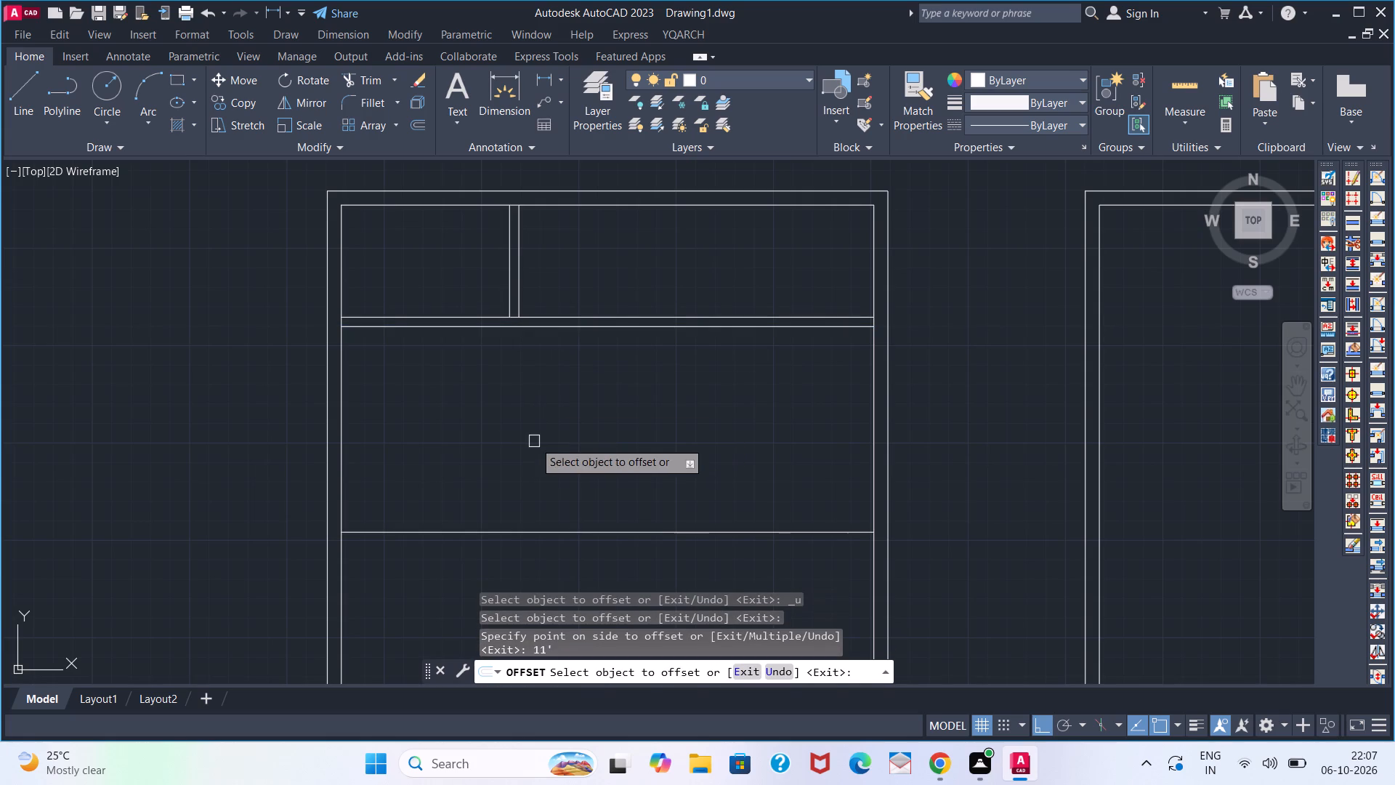
click(491, 527)
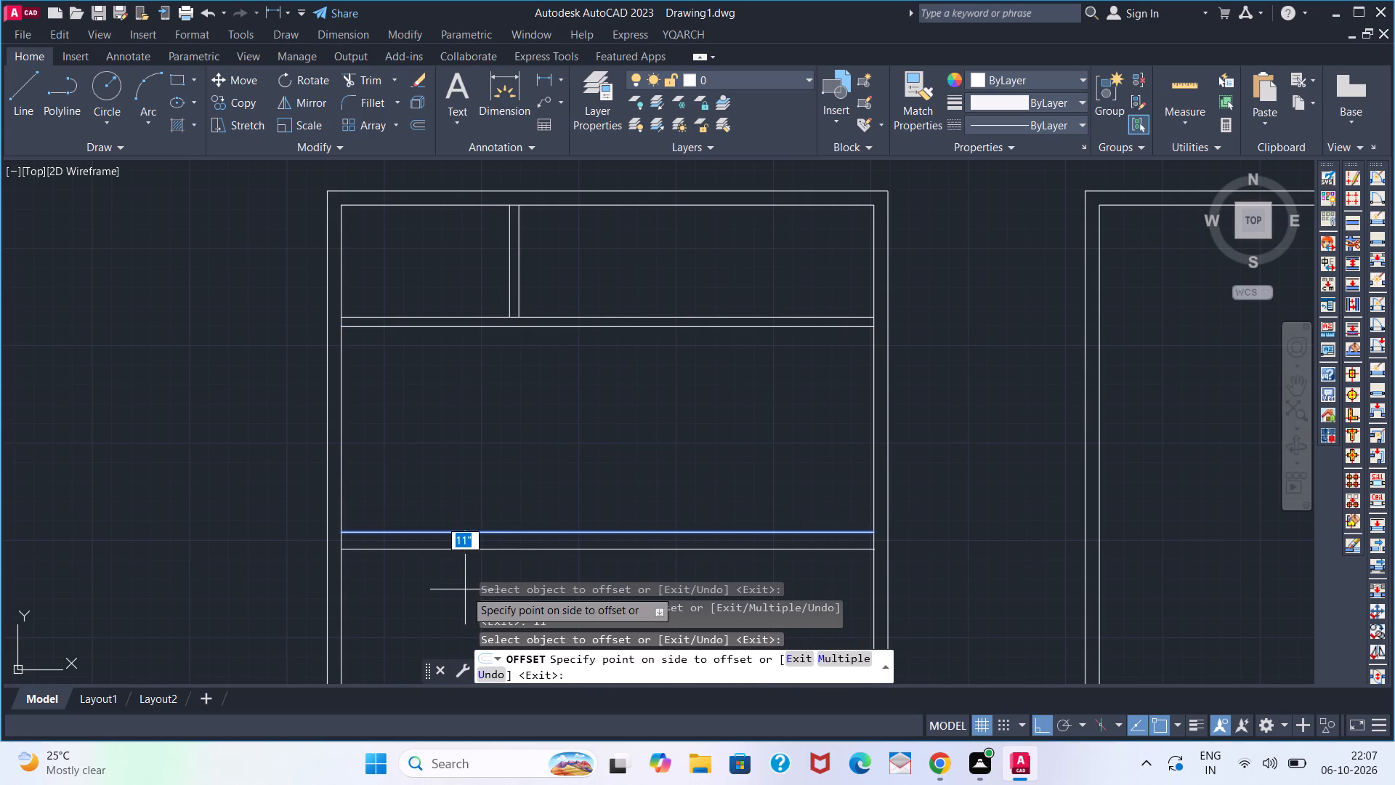
key(6)
key(Return)
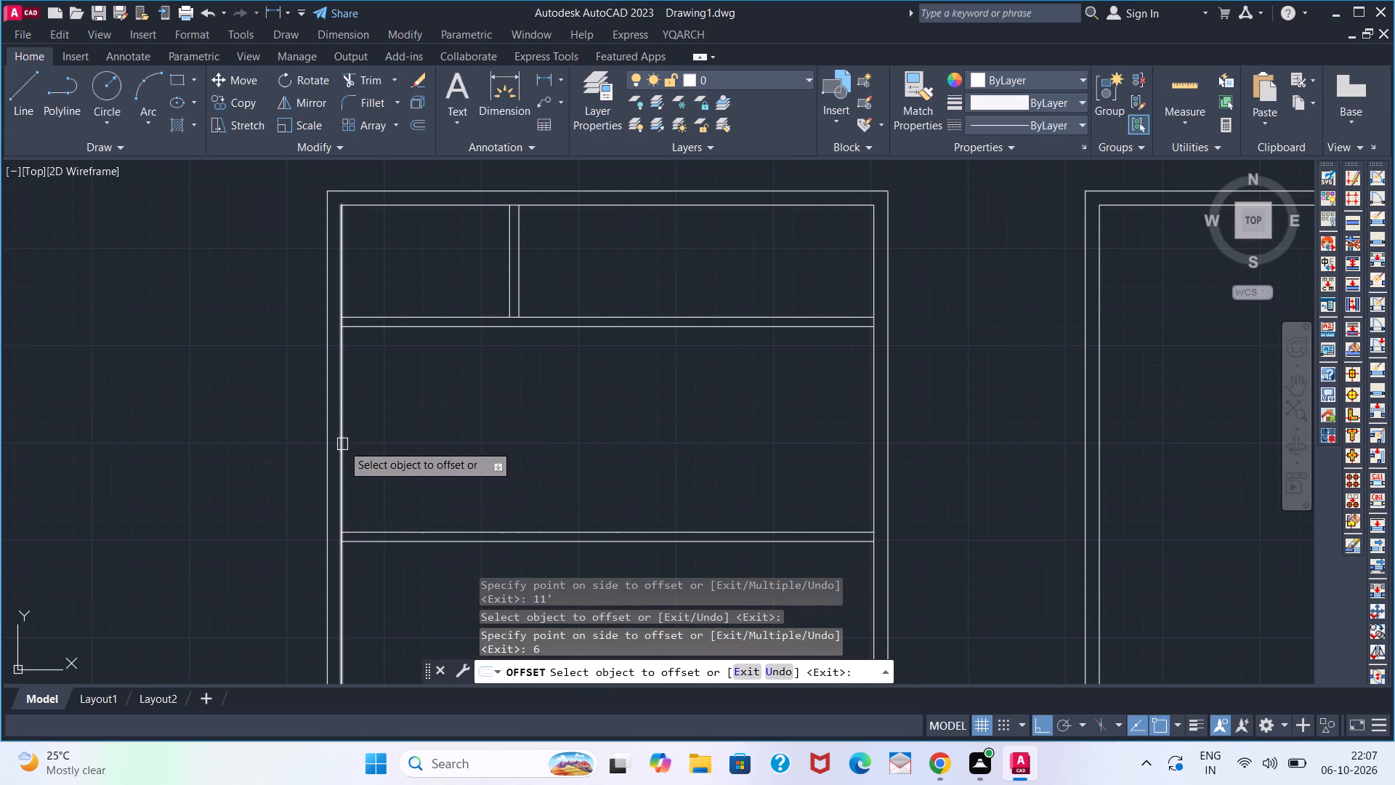
Offset the left plan's inner left wall line 12' inward, and offset that line 6" to form another vertical partition.
click(339, 443)
key(1)
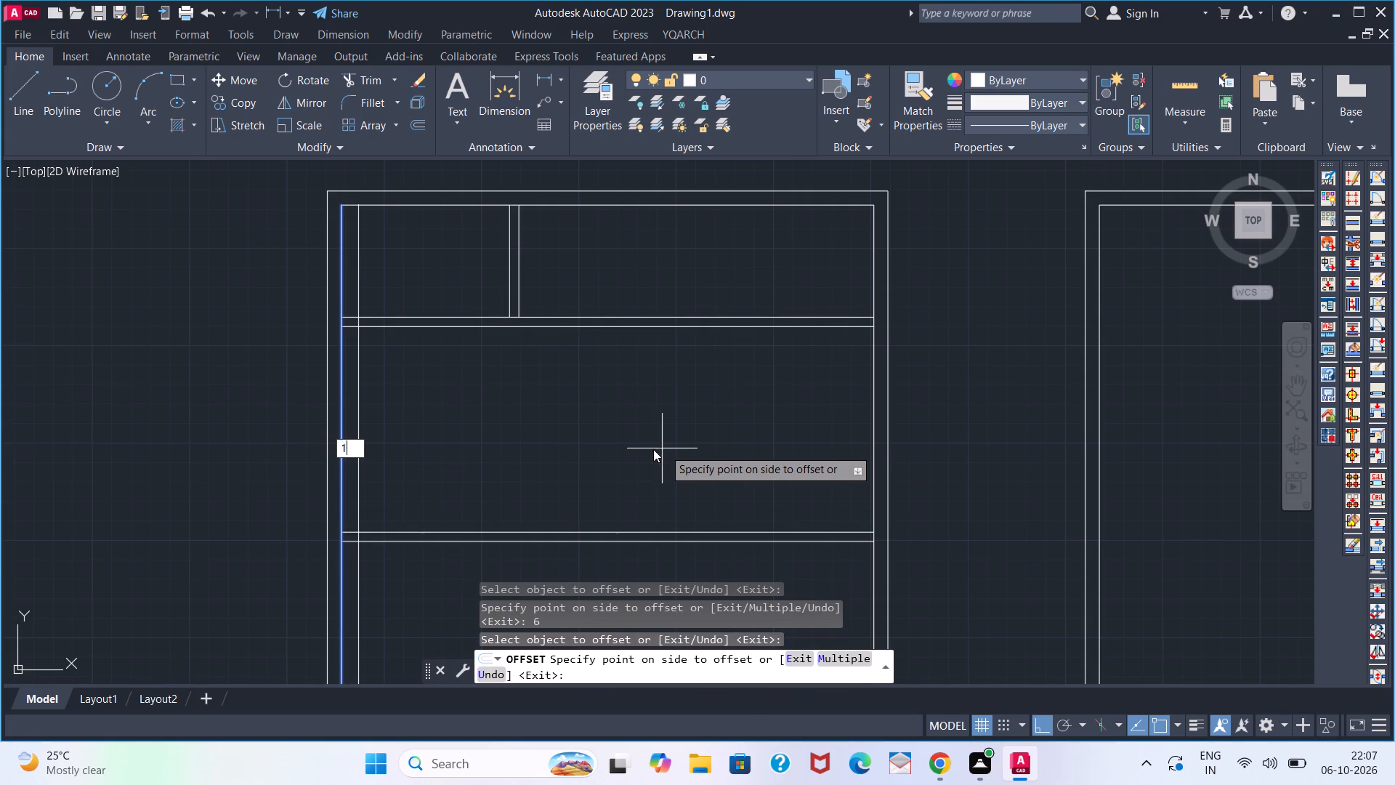
key(2)
key(apostrophe)
key(Return)
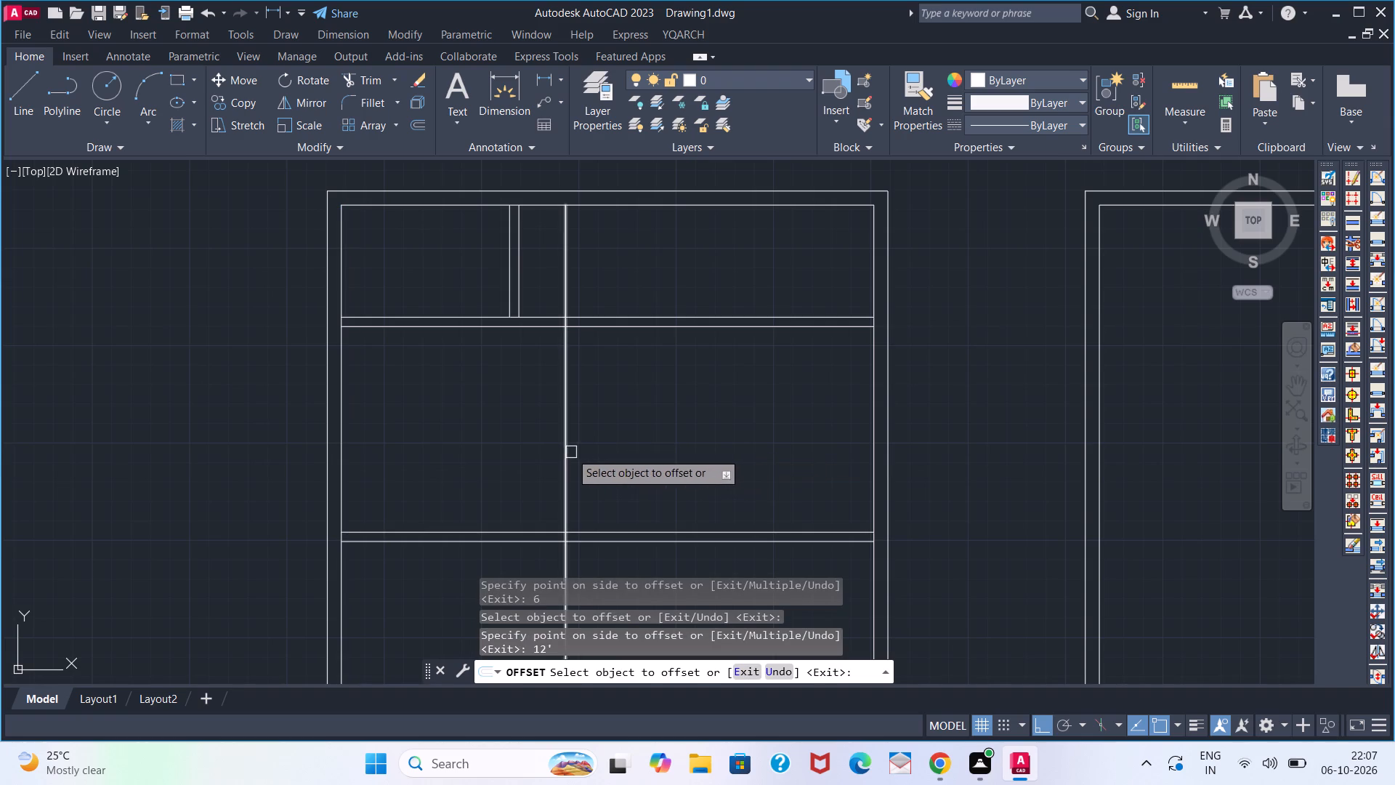
click(570, 452)
key(6)
key(Return)
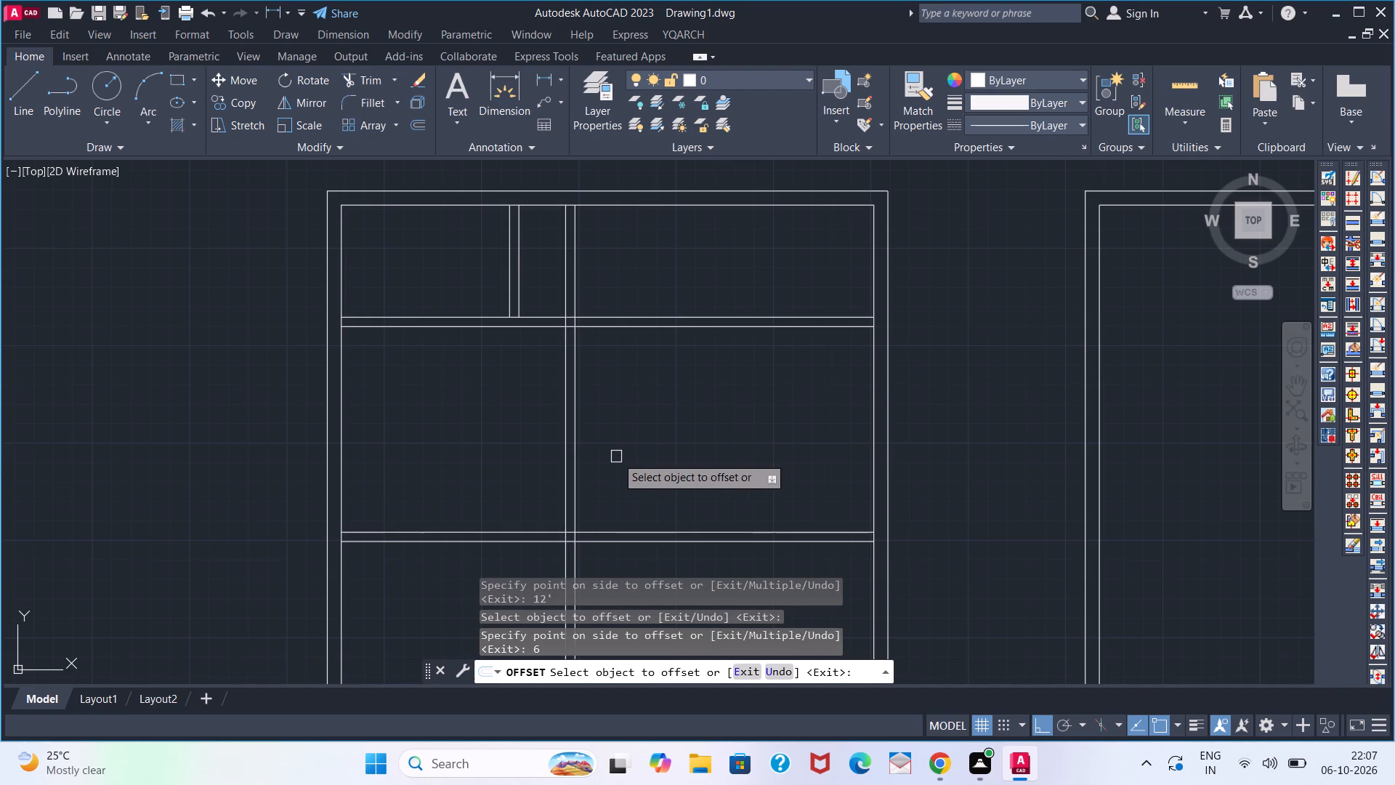
key(space)
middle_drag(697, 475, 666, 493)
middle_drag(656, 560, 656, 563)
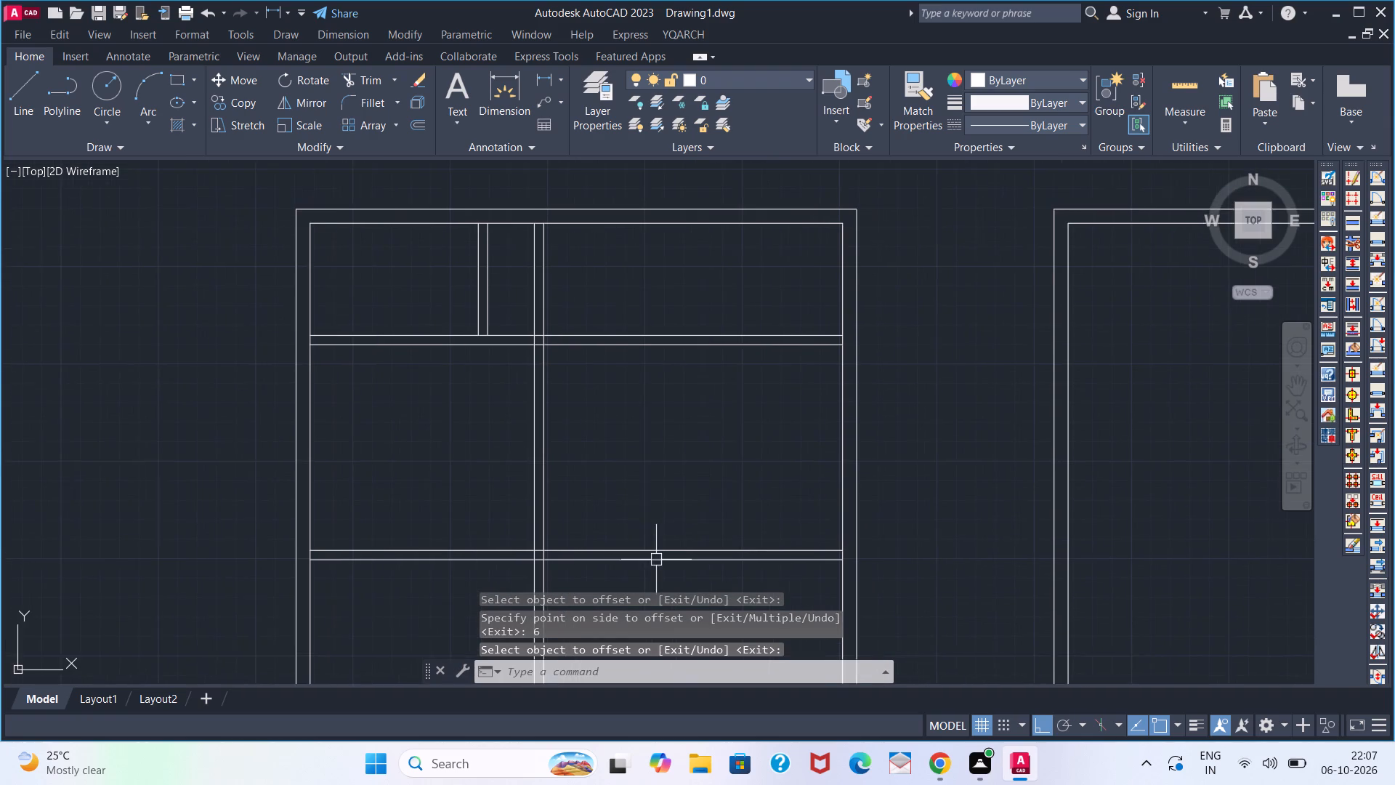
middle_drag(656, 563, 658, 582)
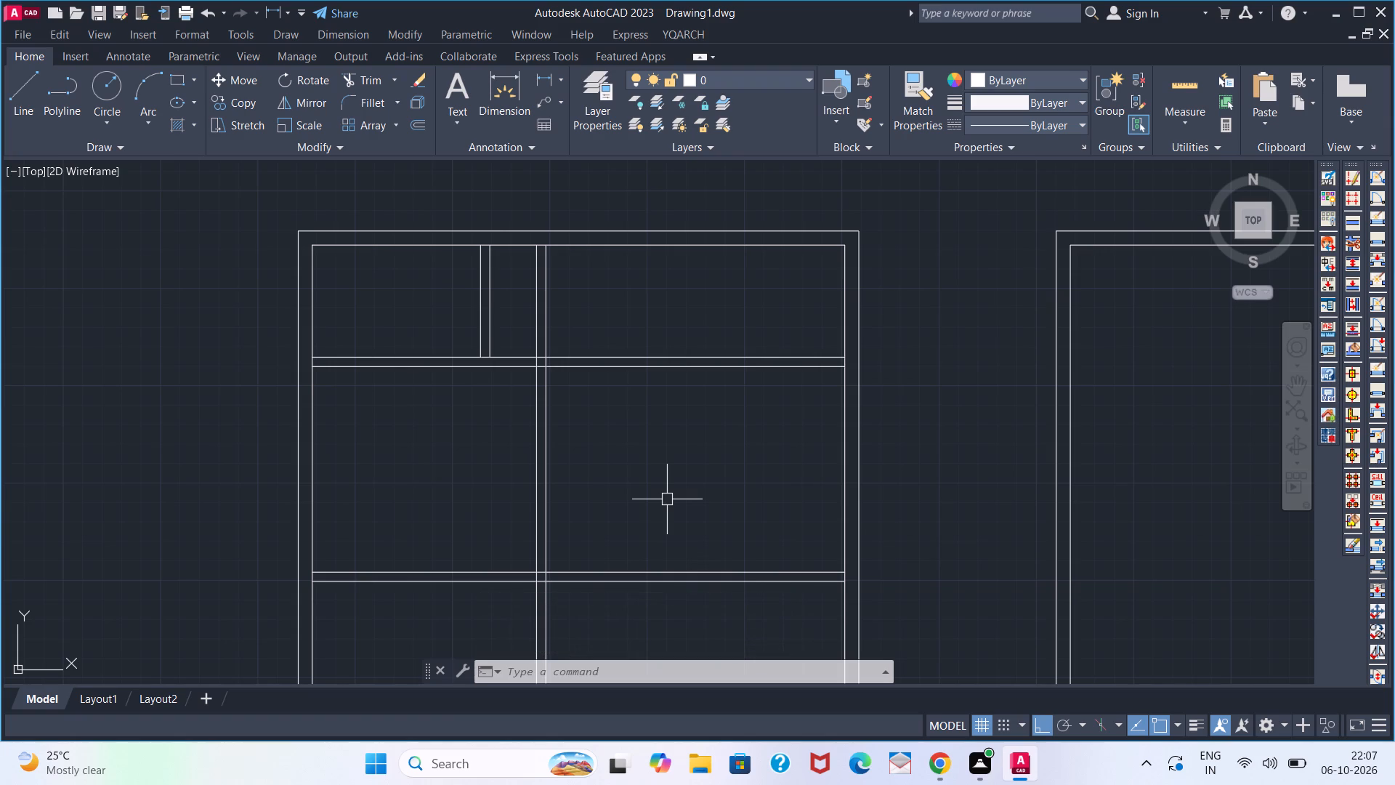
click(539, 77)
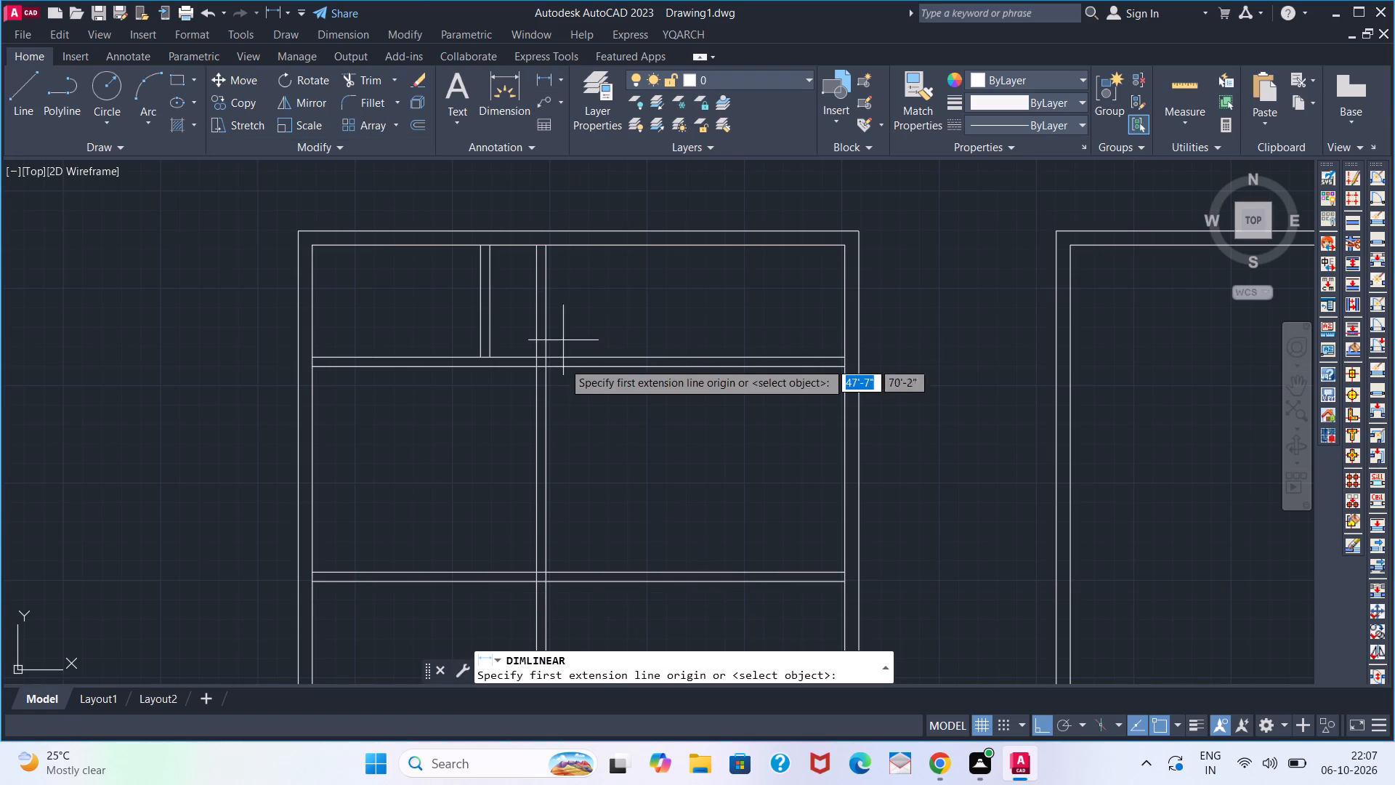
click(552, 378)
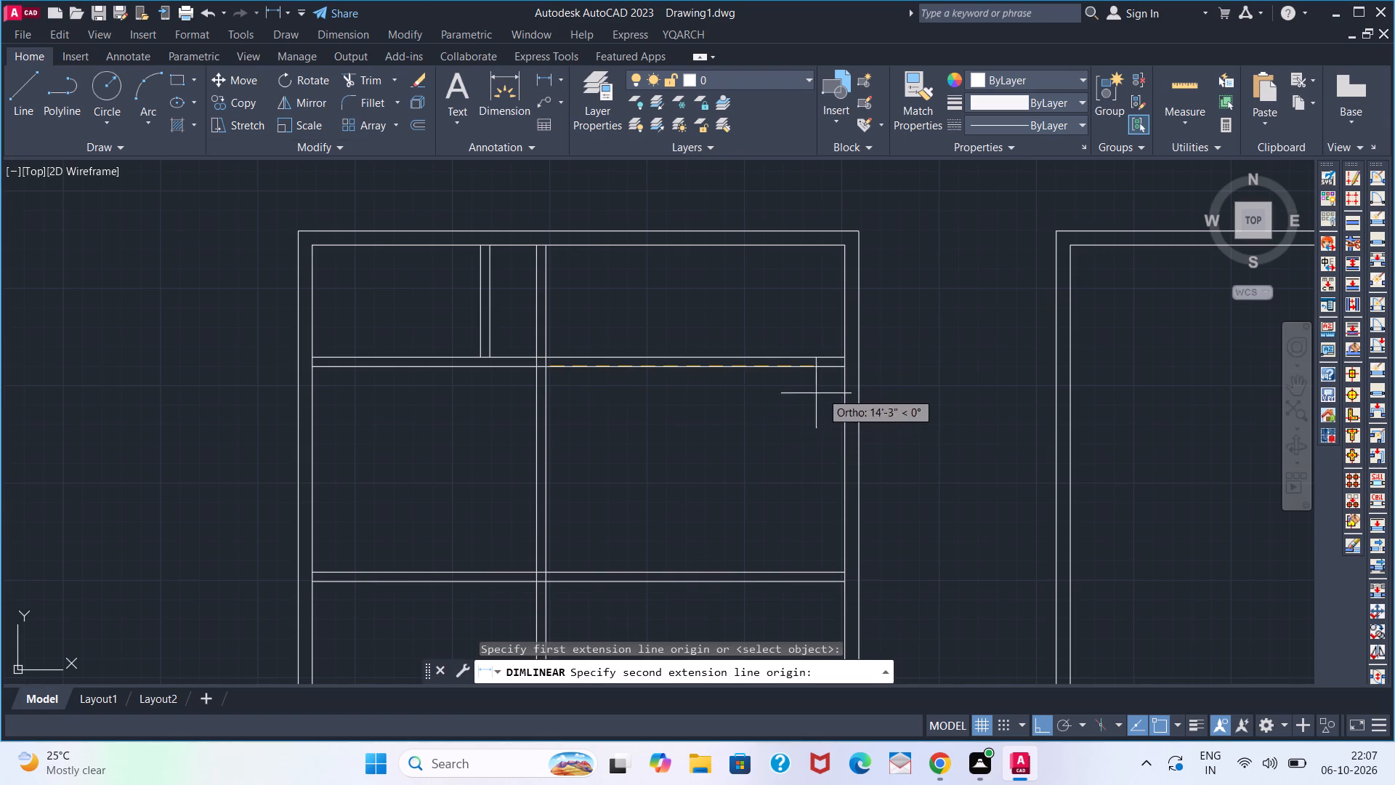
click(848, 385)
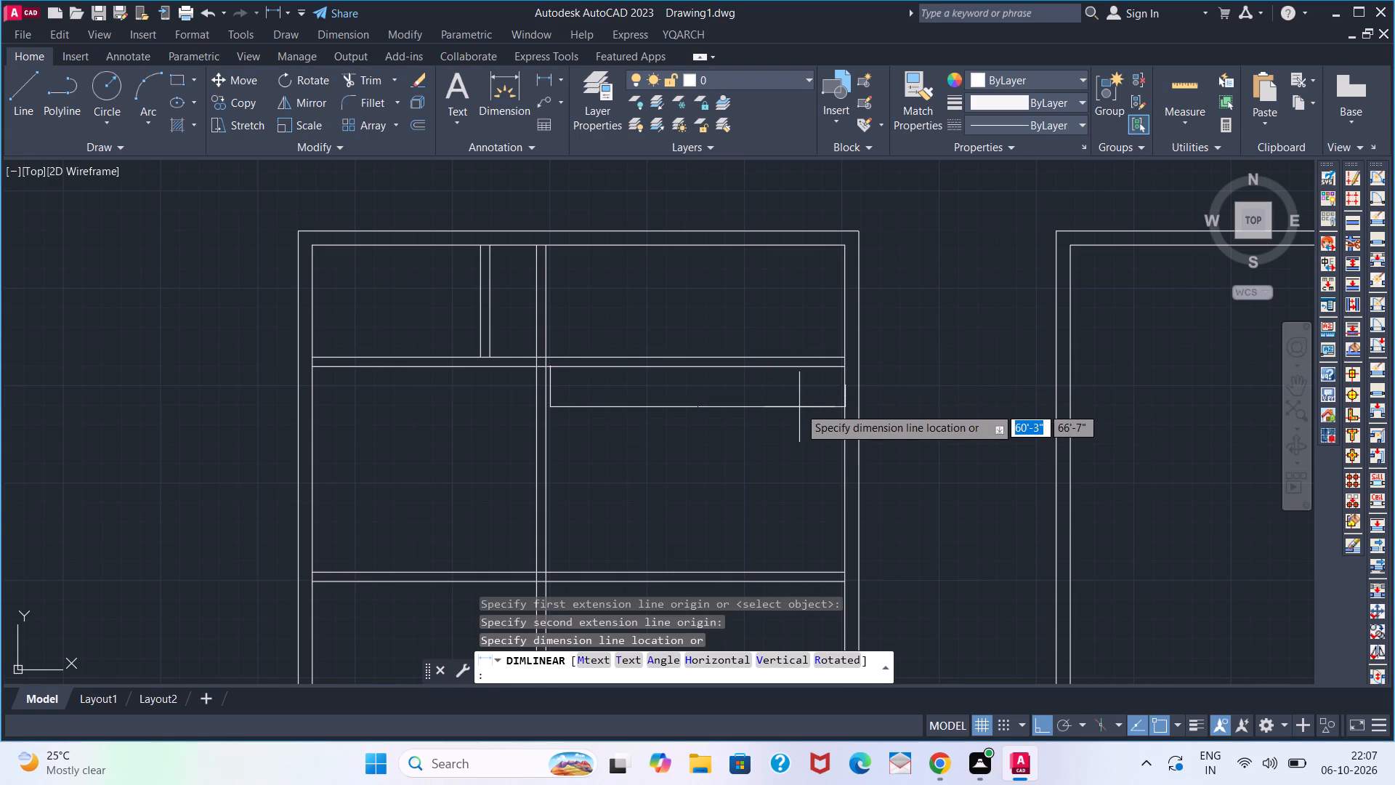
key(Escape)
Modify the Standard dimension style's primary units to Engineering format with a precision of 0'-0".
click(500, 146)
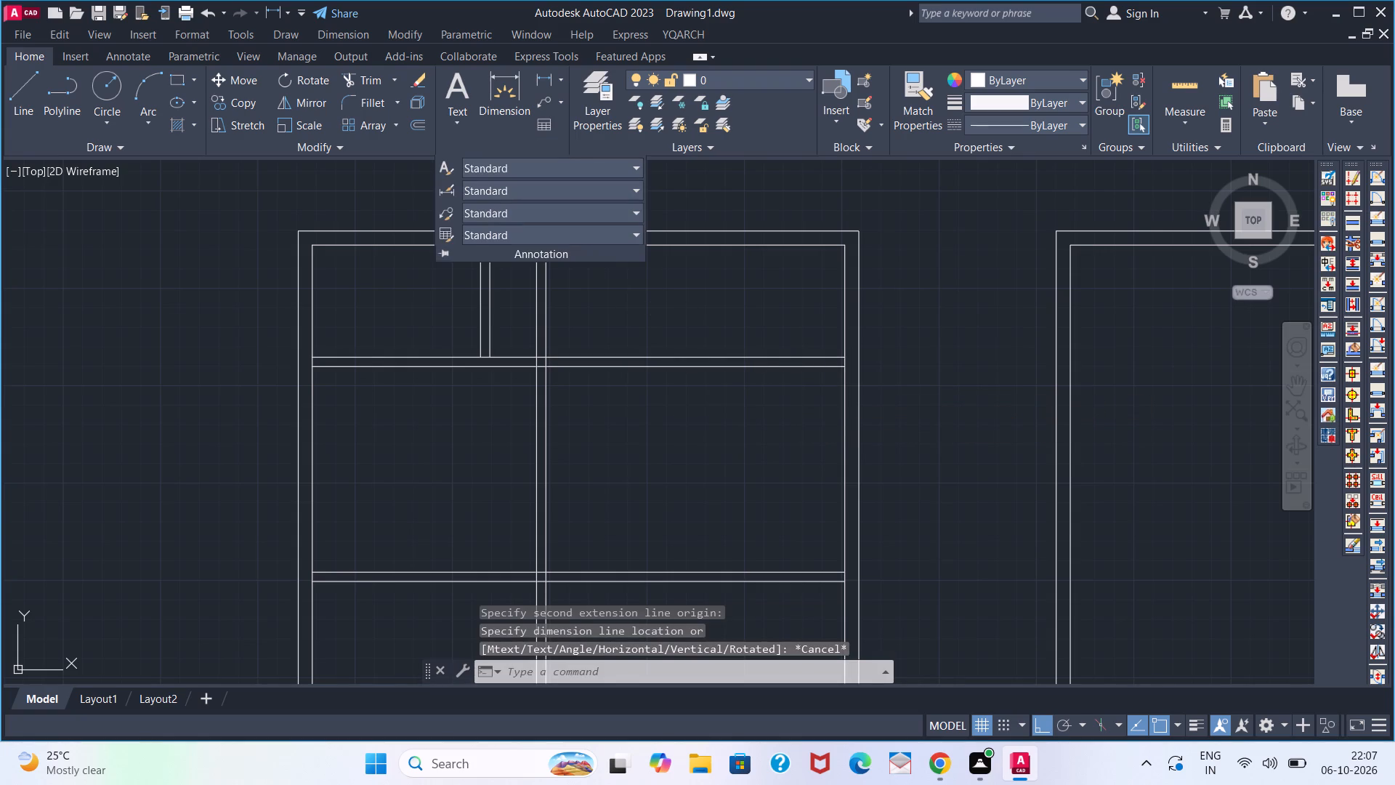
click(446, 196)
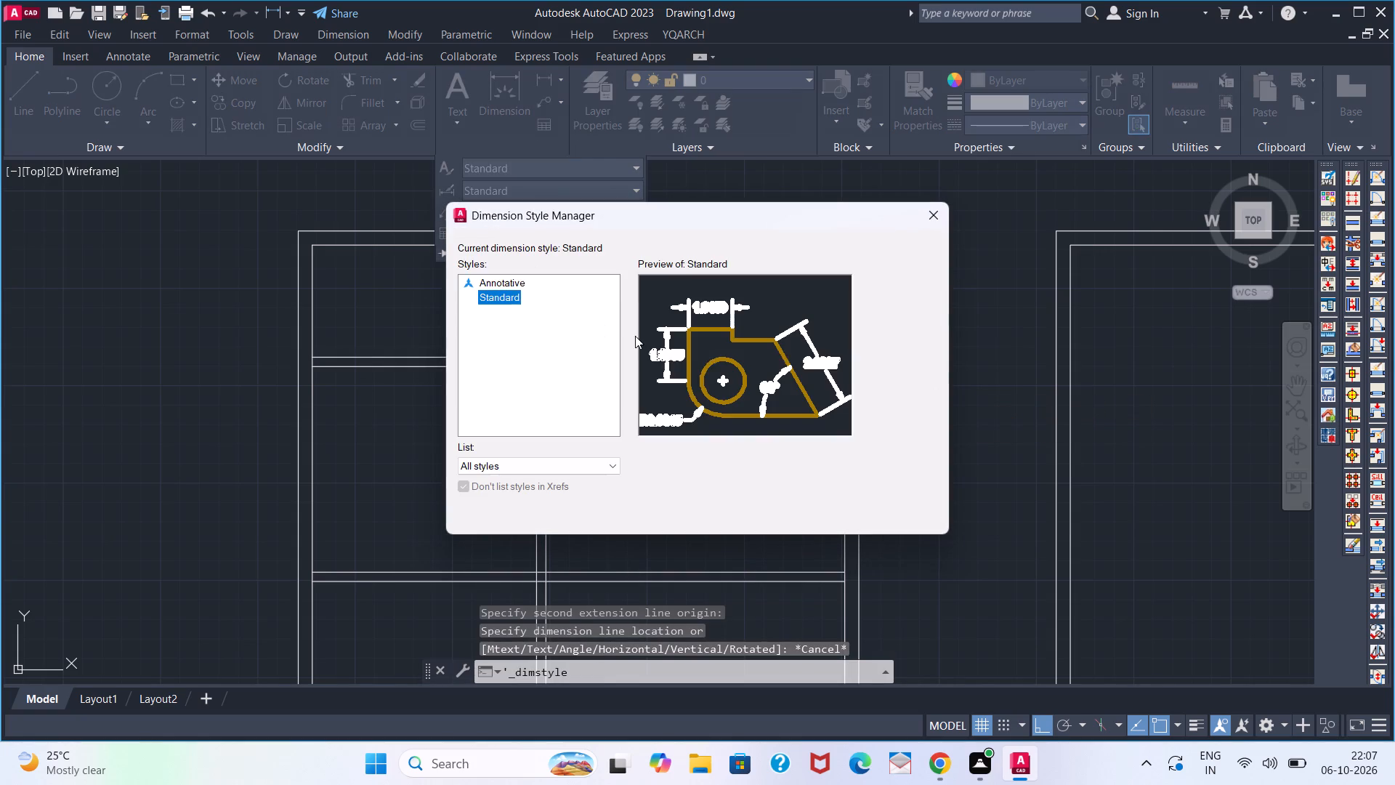
click(871, 344)
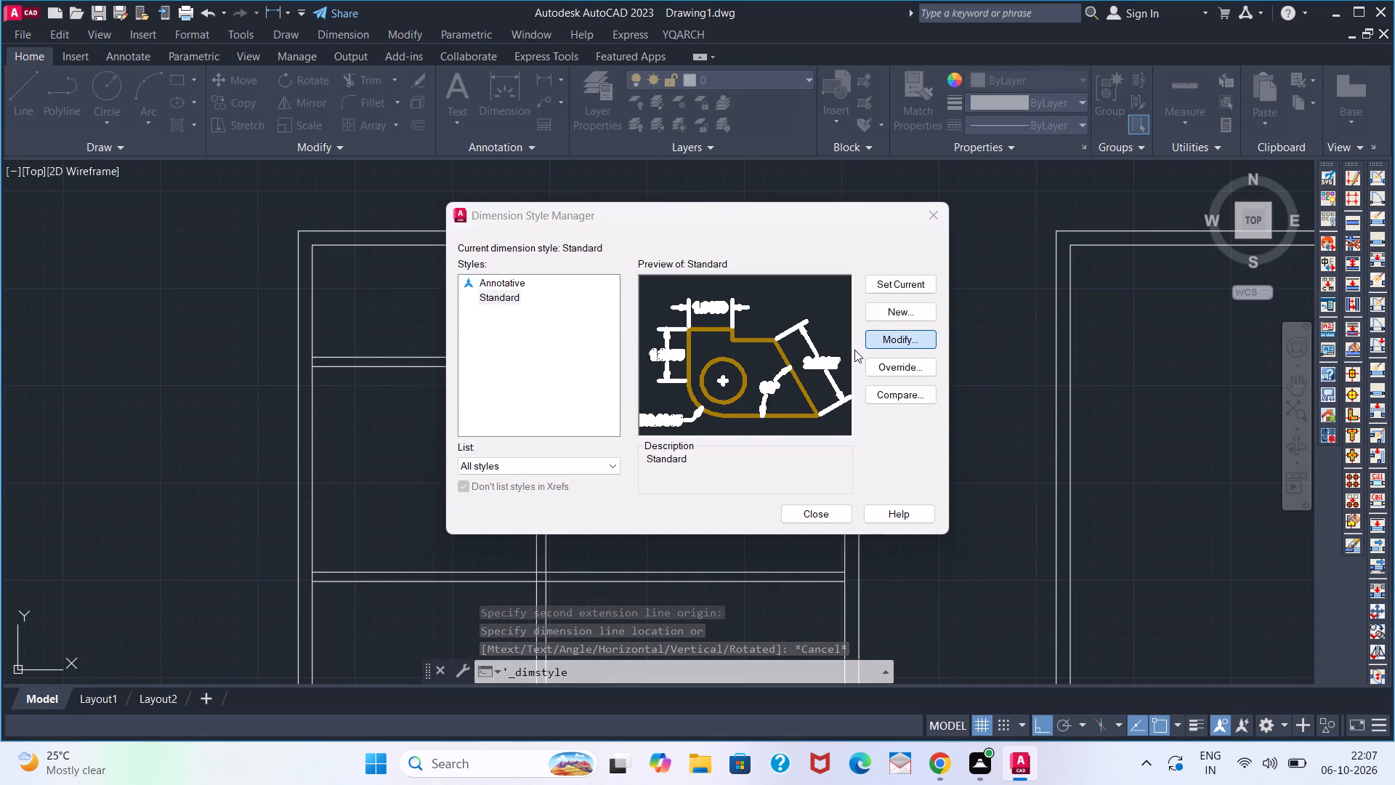
click(636, 230)
click(636, 230)
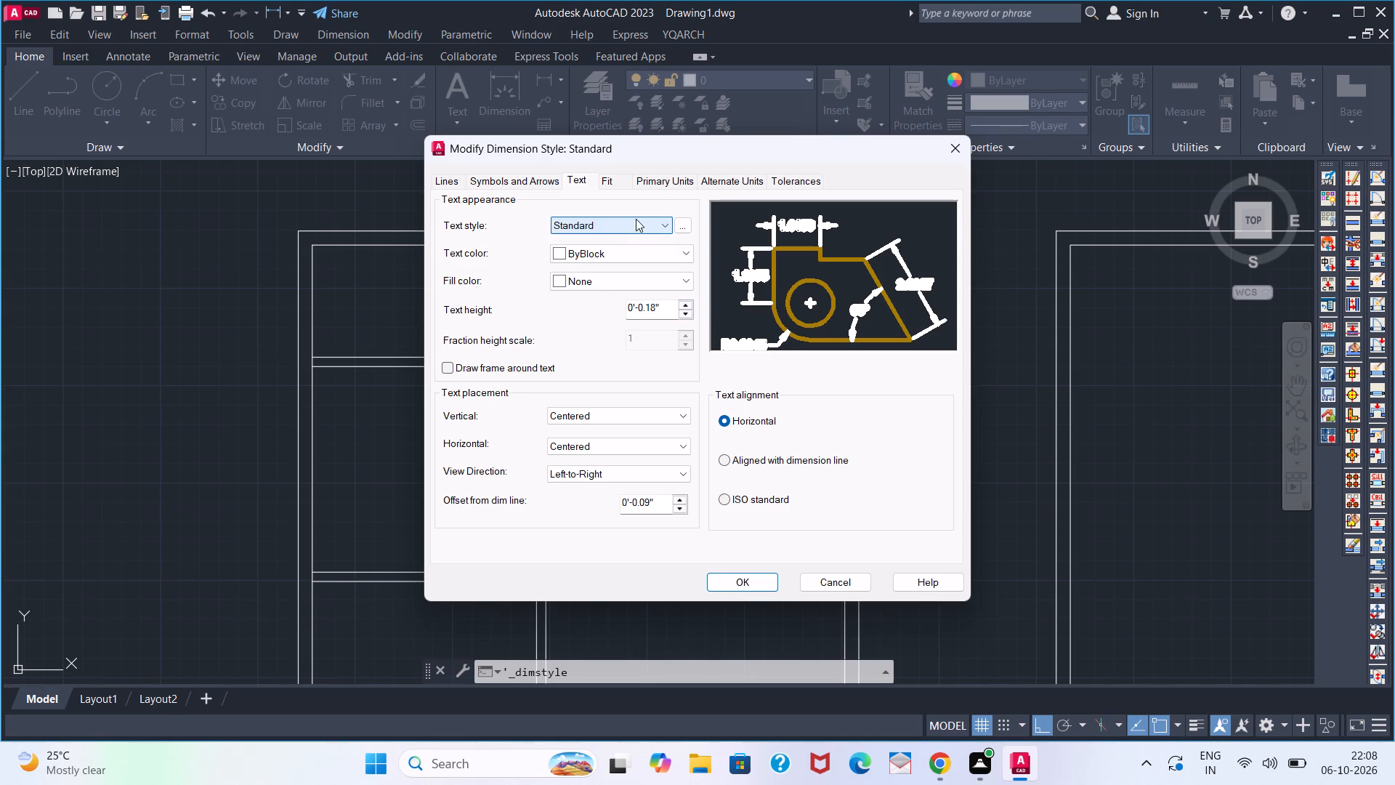
click(660, 174)
click(624, 224)
click(624, 239)
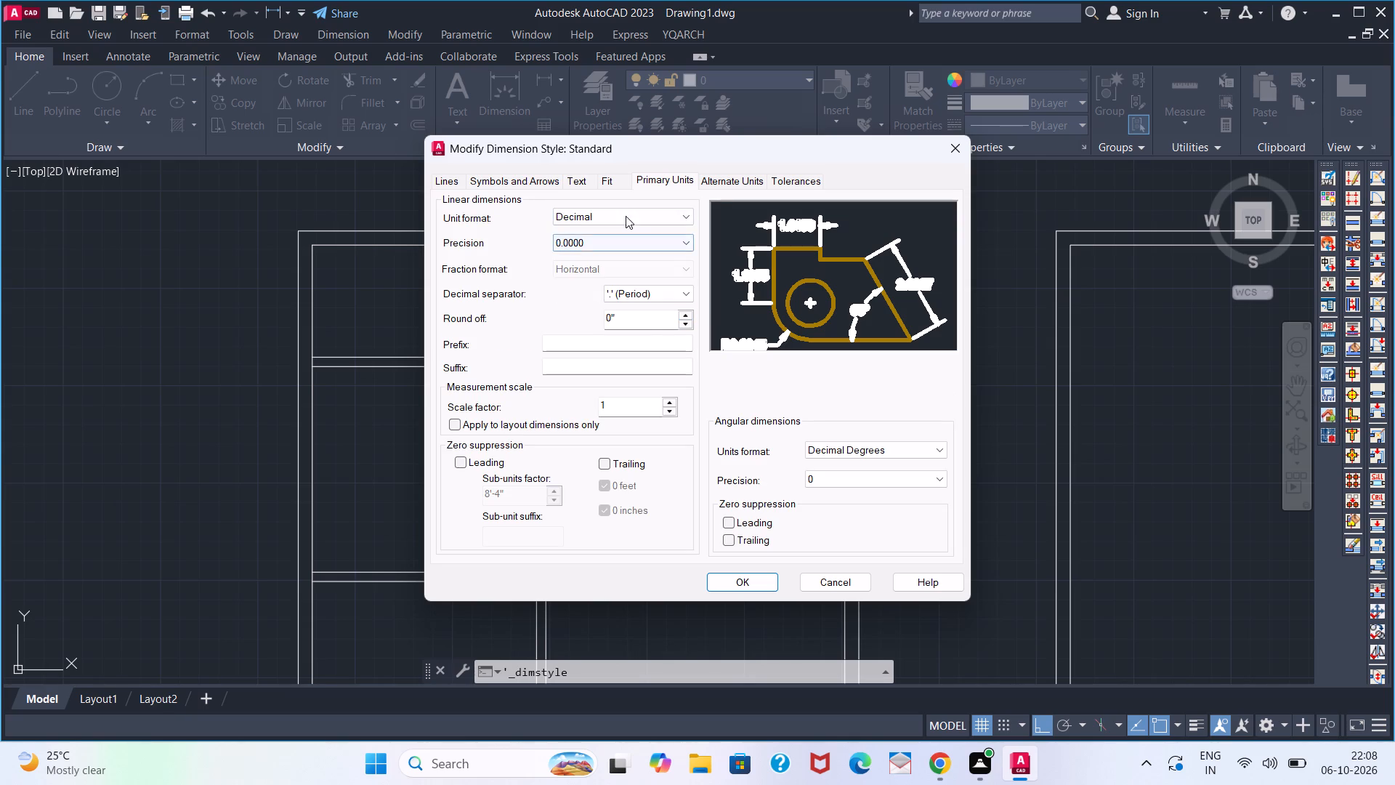
click(626, 216)
click(626, 262)
click(628, 217)
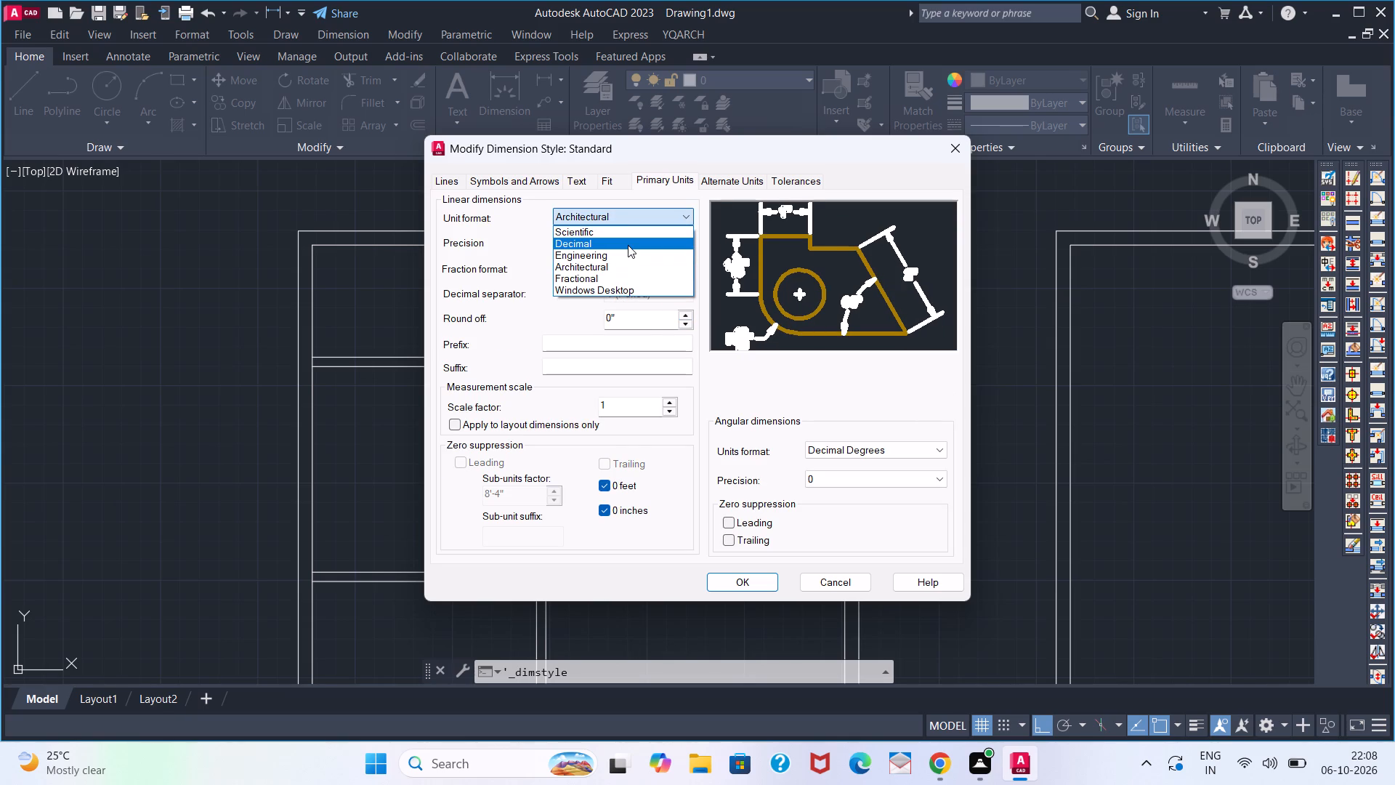
click(628, 252)
click(628, 238)
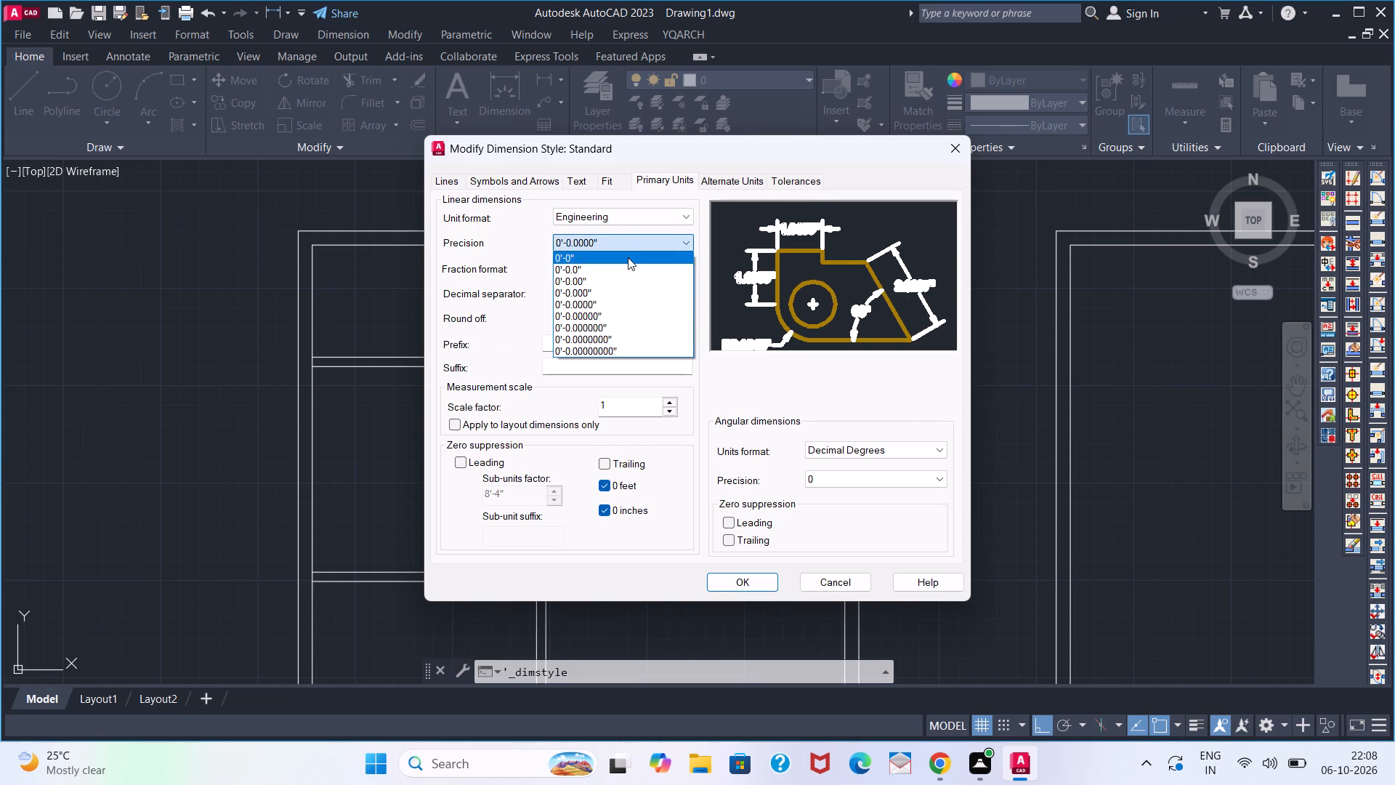
click(628, 257)
Set the Standard dimension style's text height to 10" and make the style current.
click(581, 193)
click(580, 184)
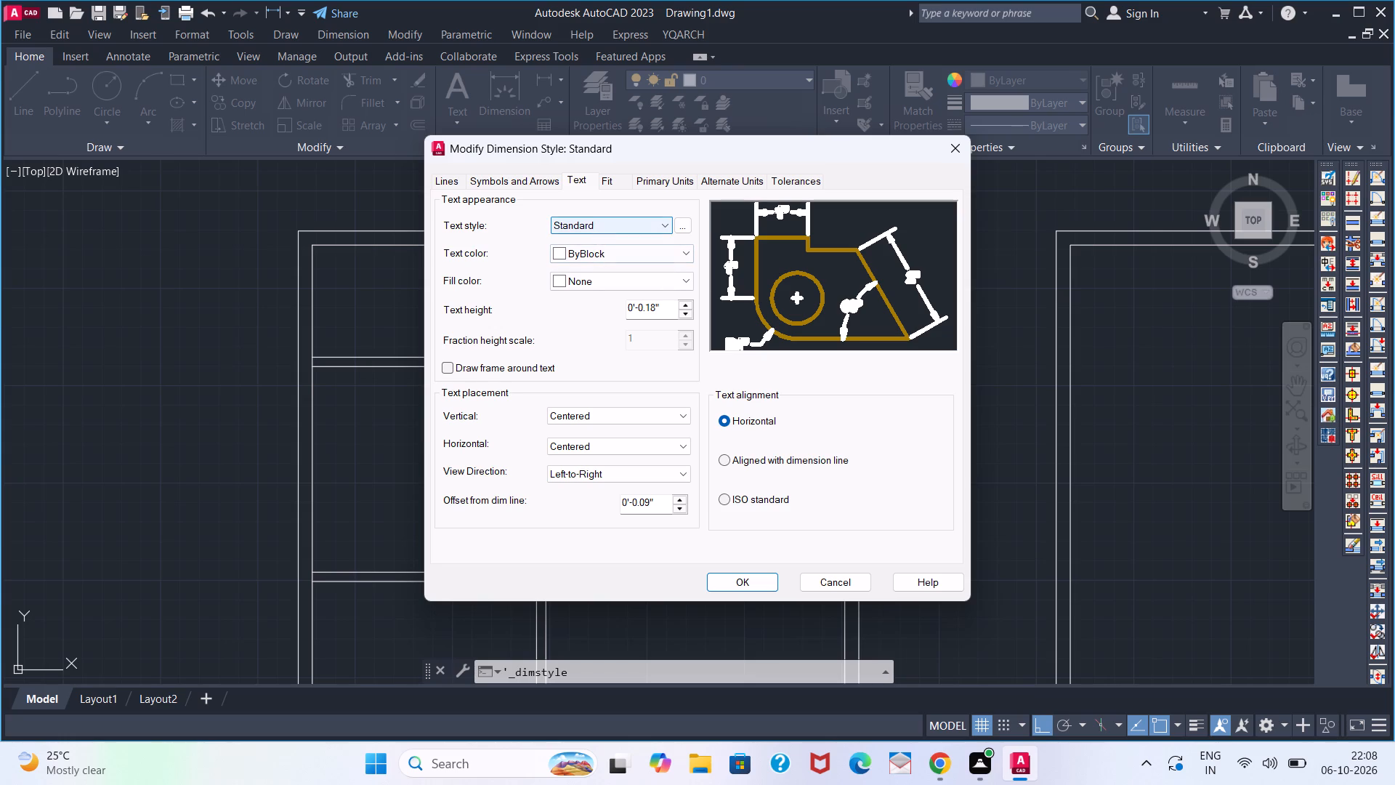
drag(655, 311, 577, 308)
key(BackSpace)
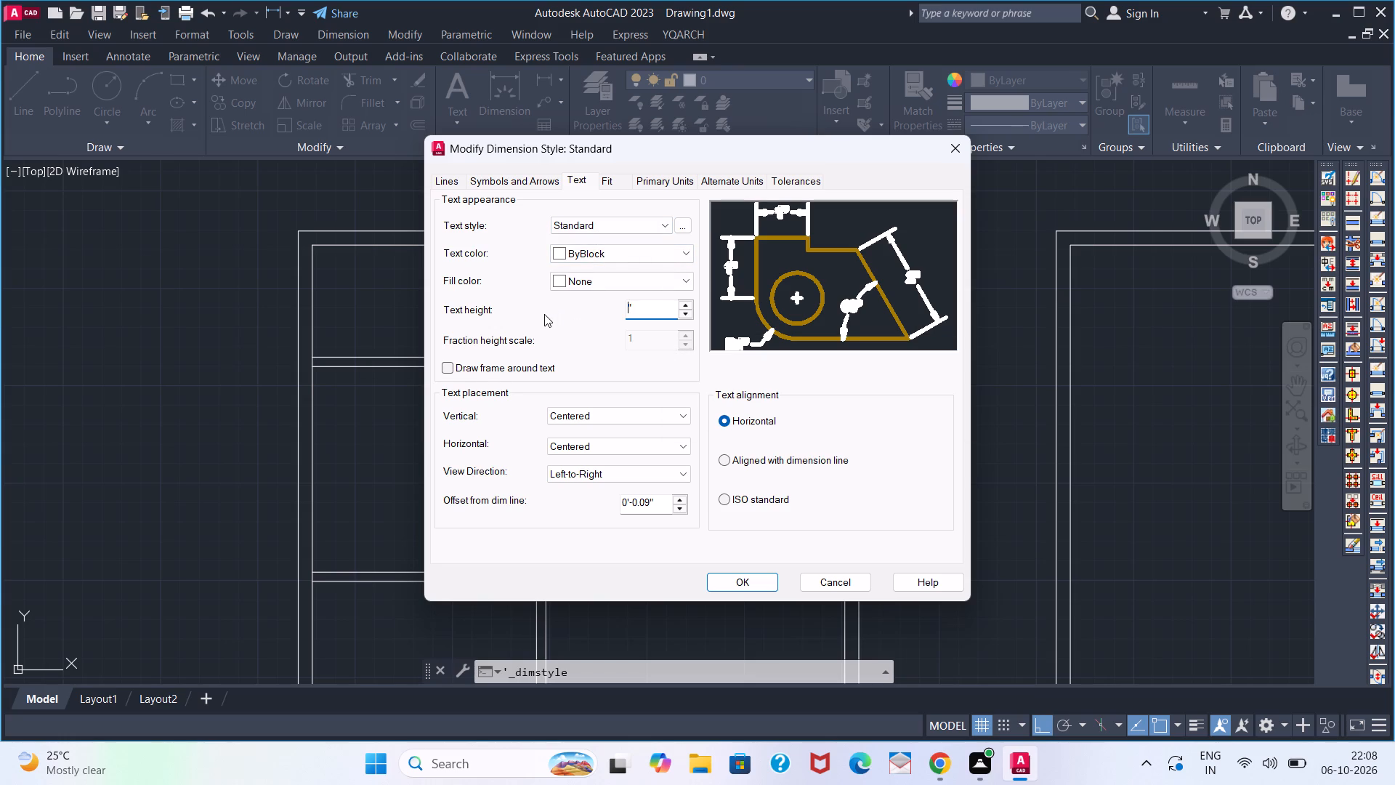
key(1)
key(0)
key(Return)
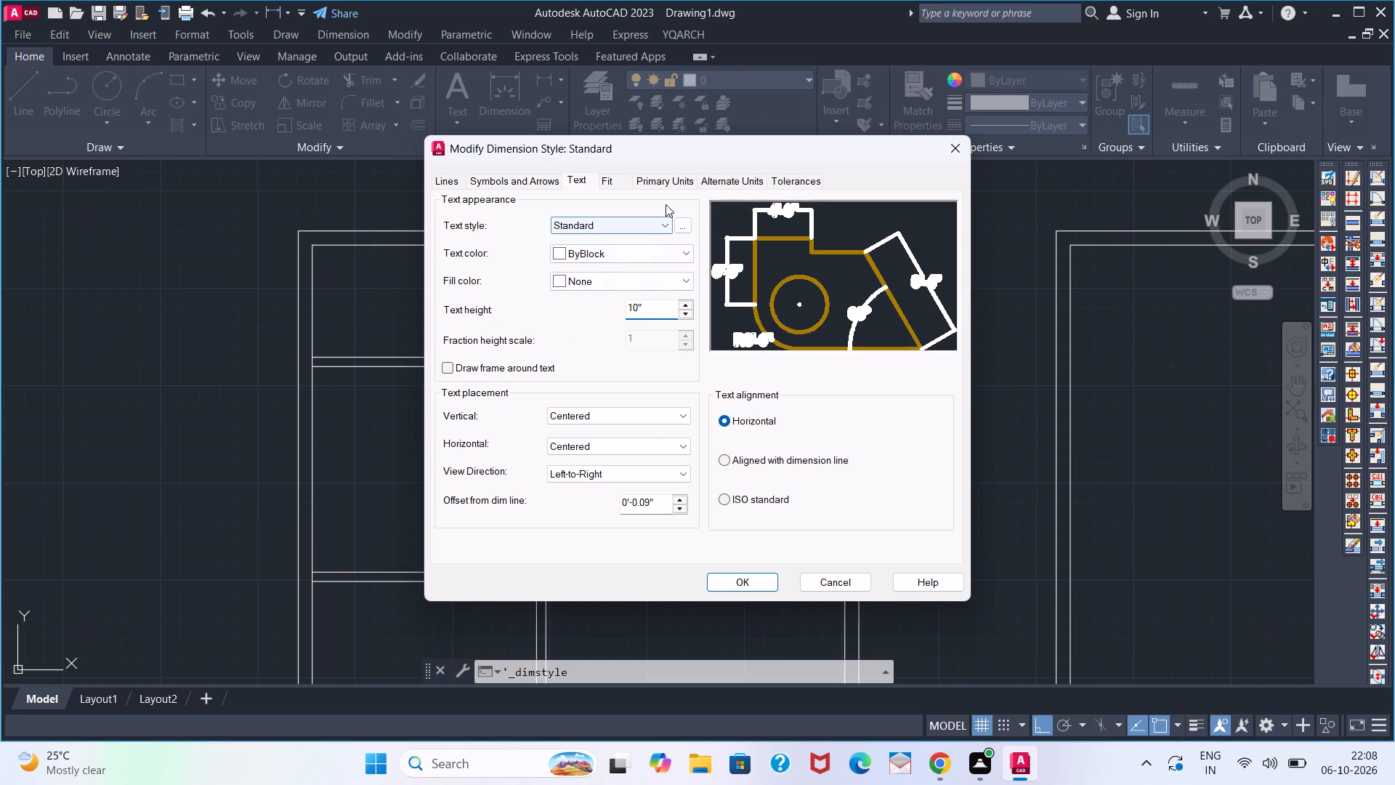
click(729, 584)
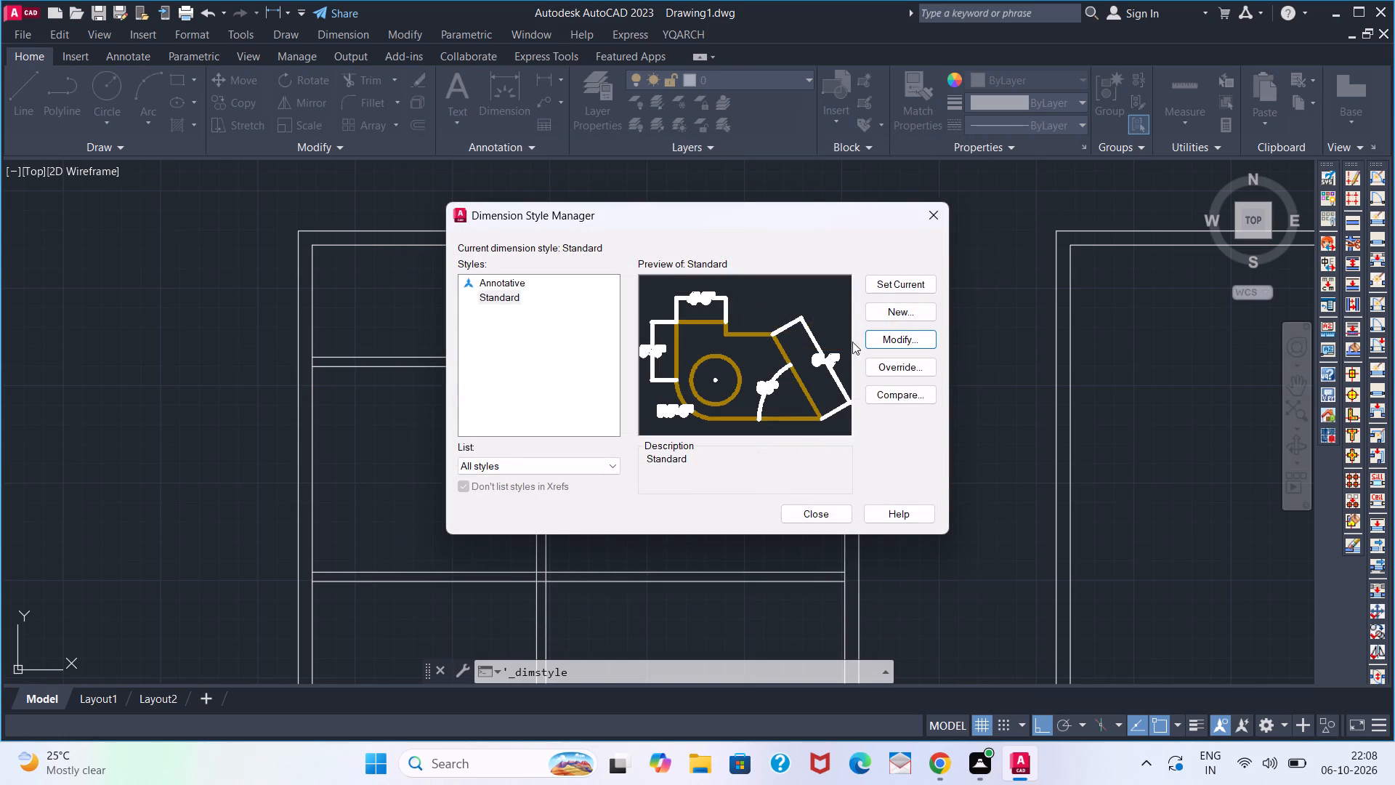
click(891, 283)
click(833, 515)
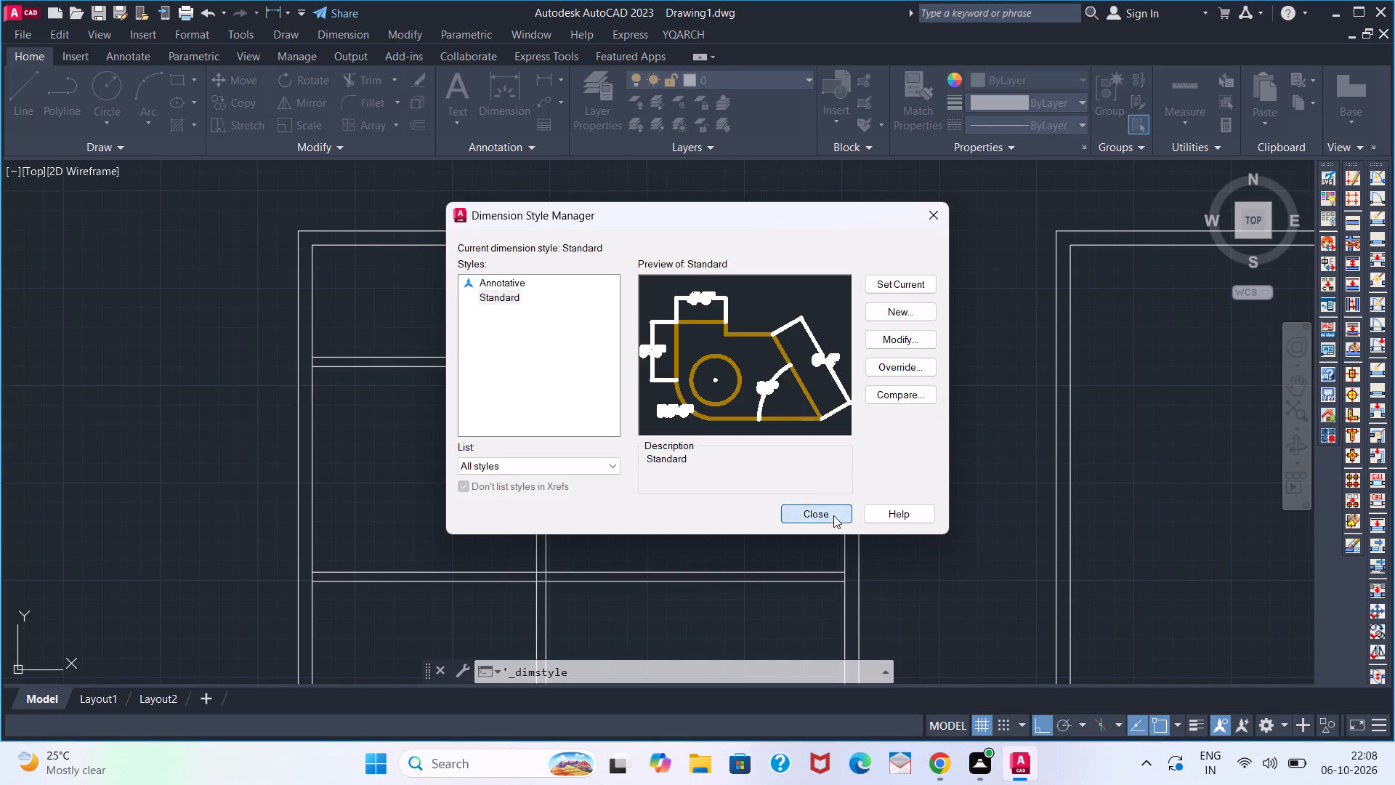
Place a linear dimension just below the upper horizontal partition, from the long vertical partition to the left plan's inner right wall.
click(543, 86)
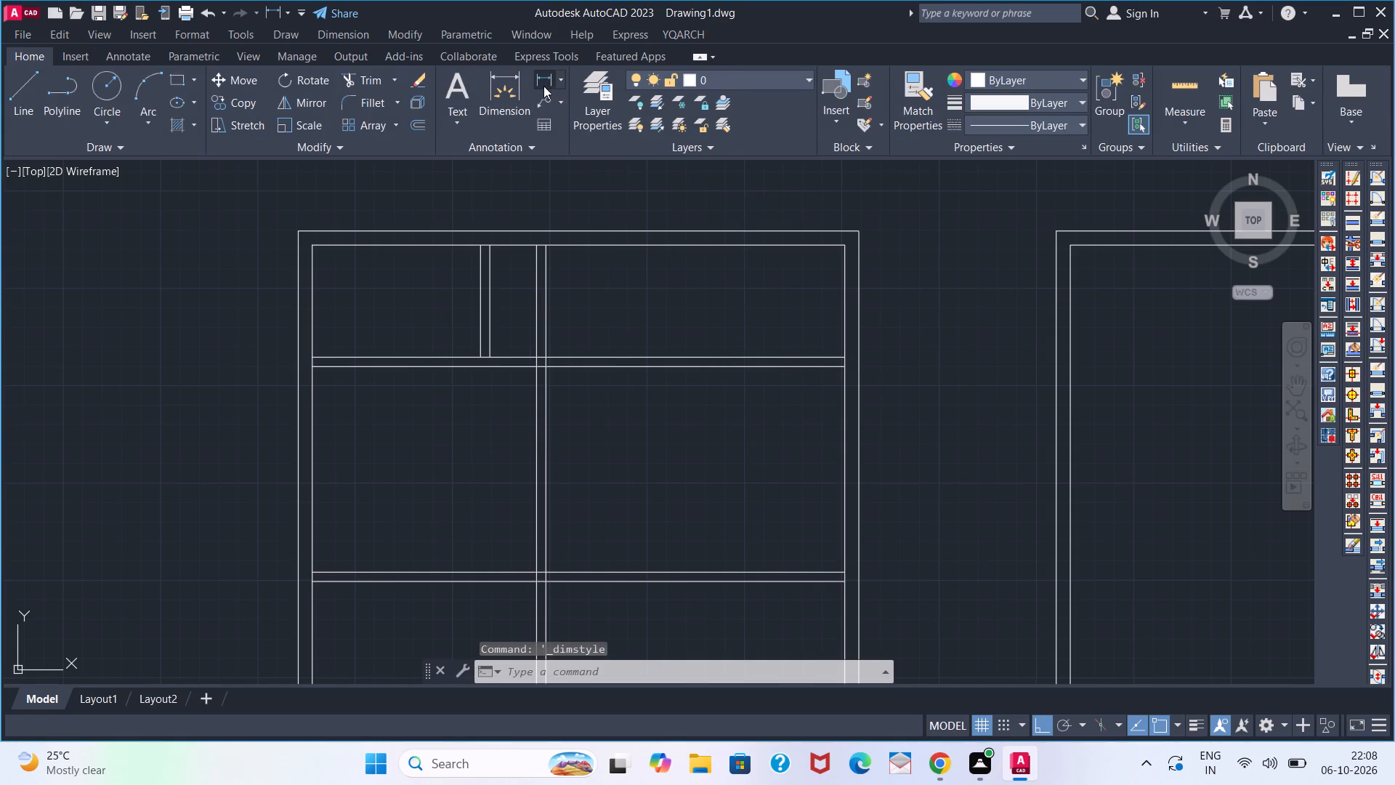
scroll(583, 363, up, 2)
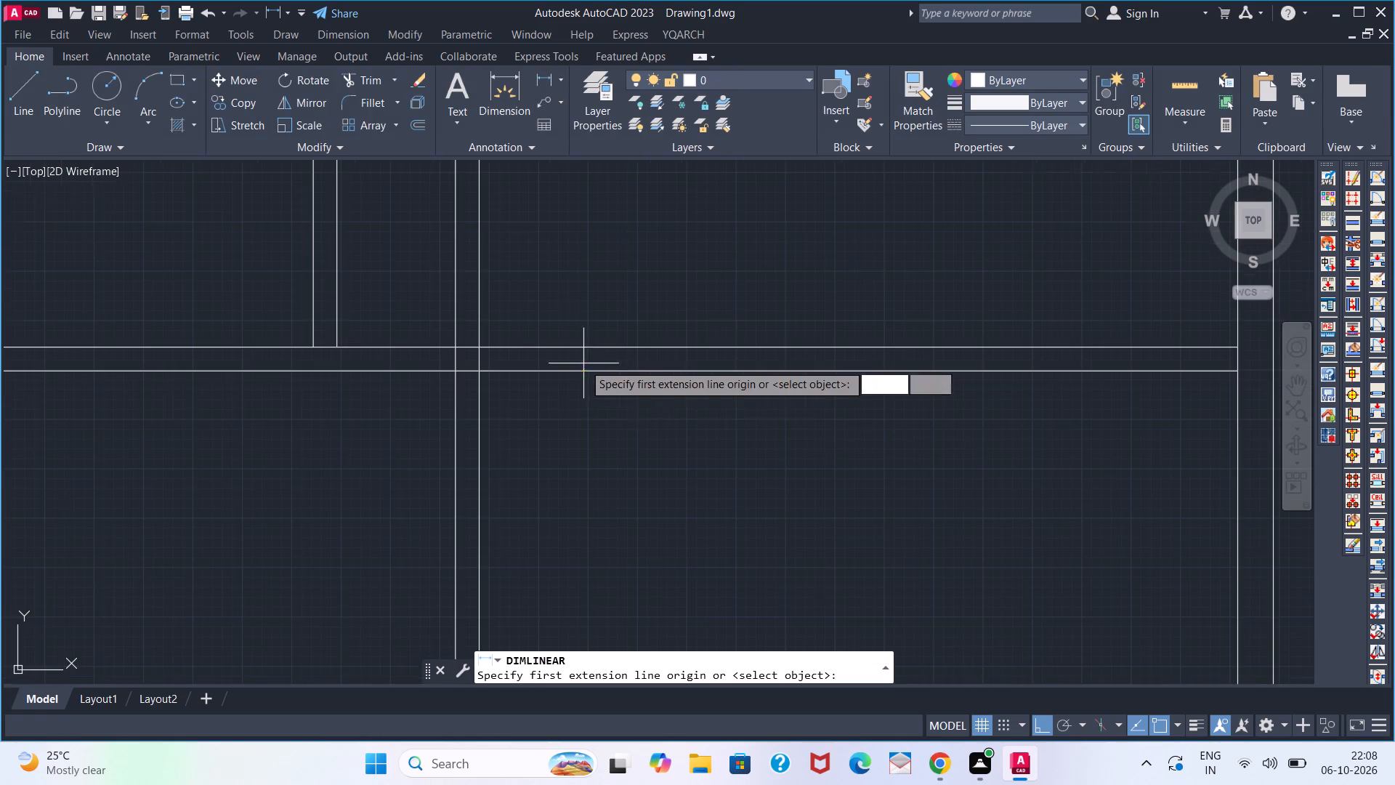
click(486, 368)
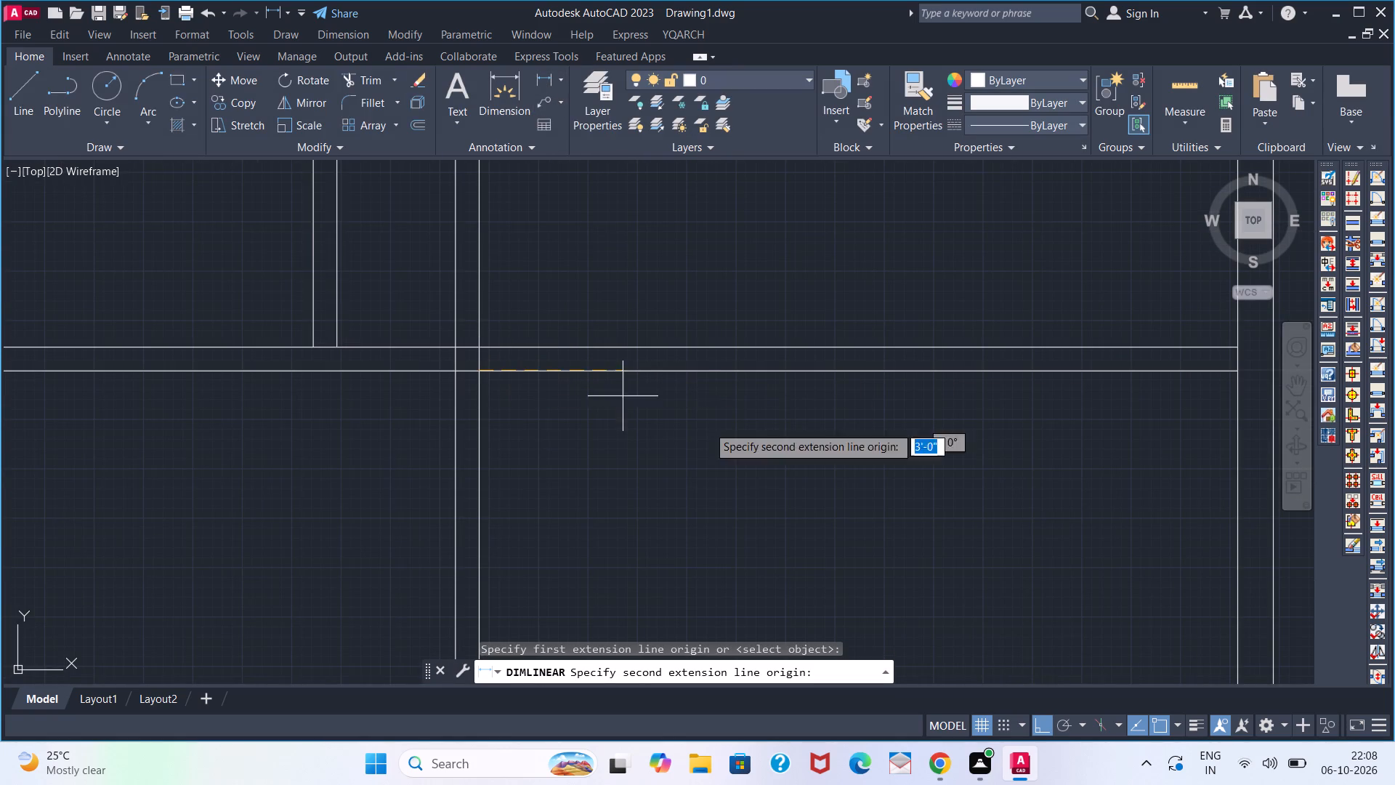
scroll(724, 427, down, 2)
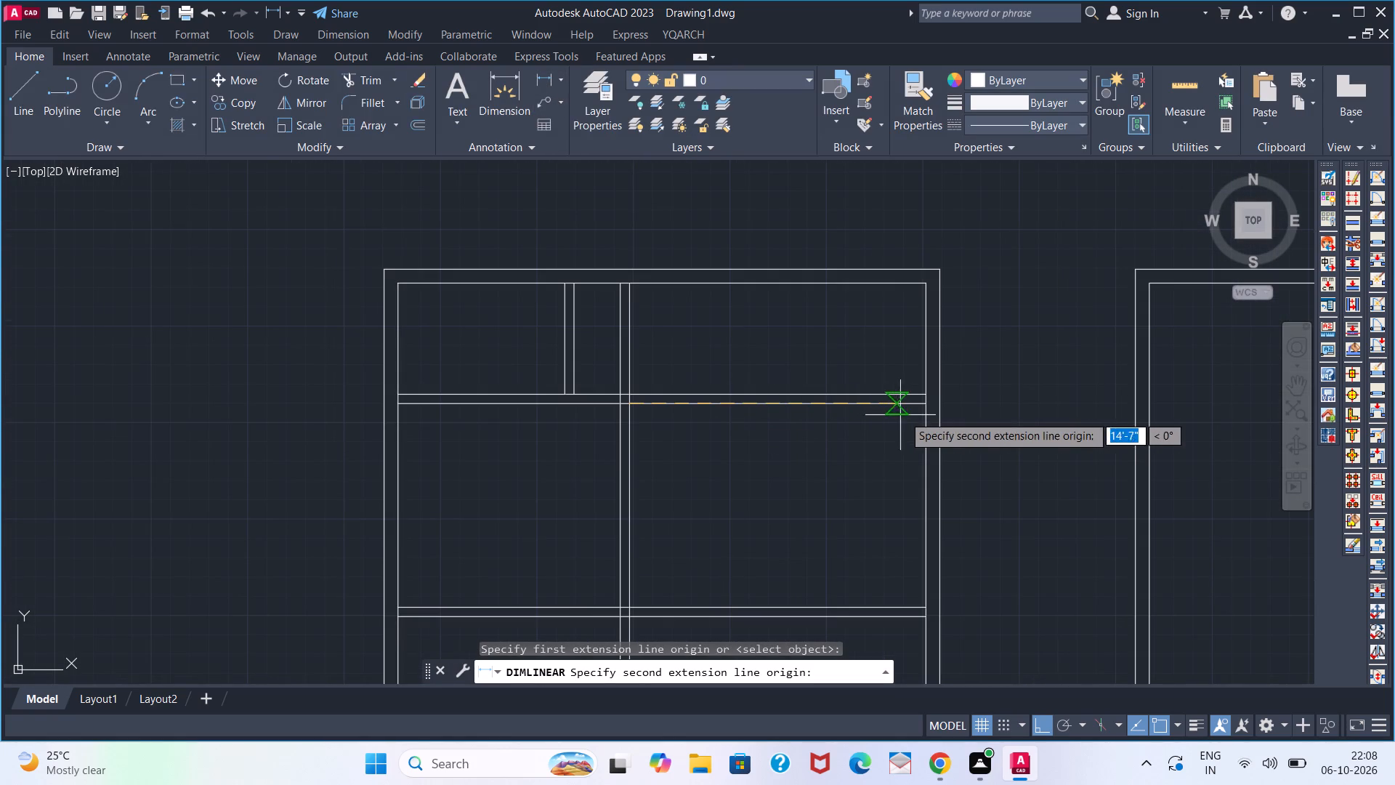
click(916, 410)
click(910, 427)
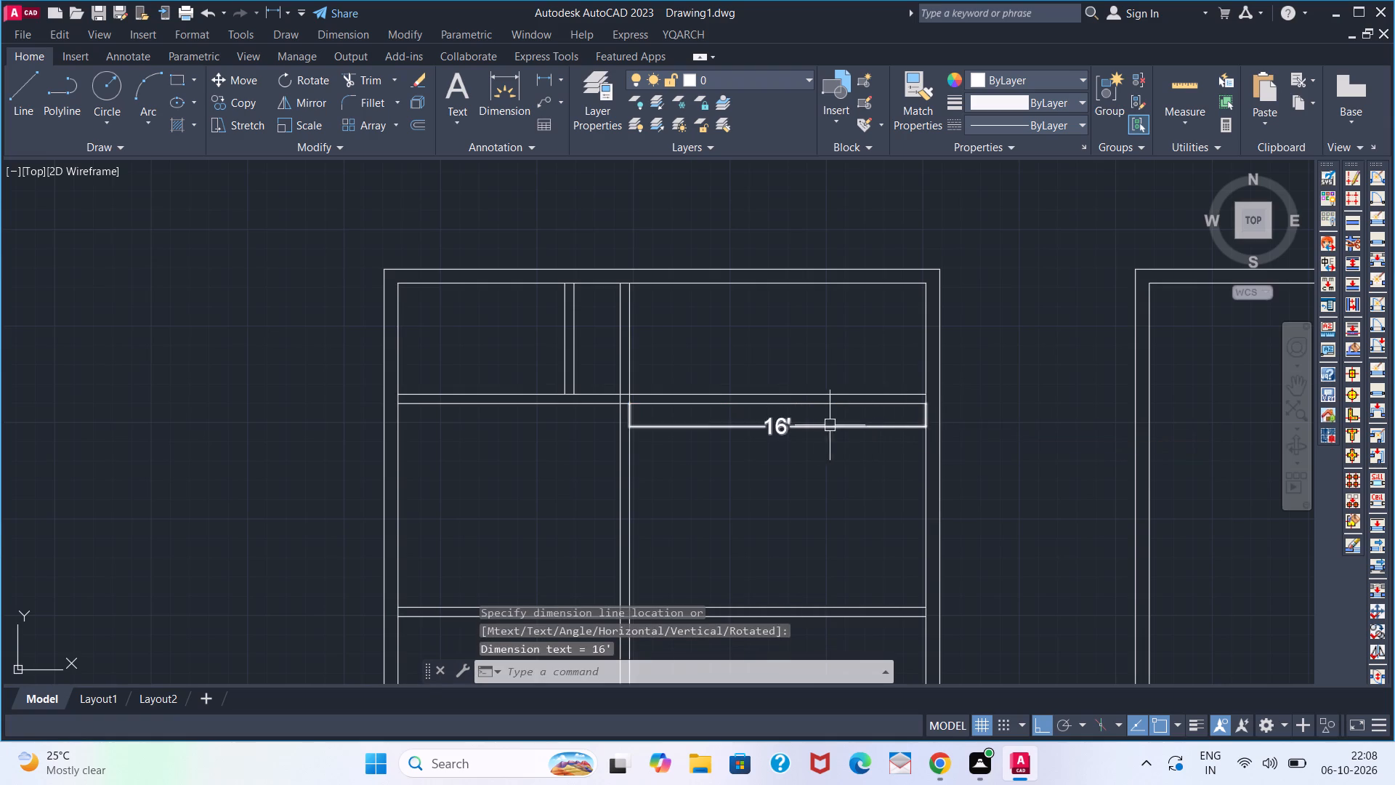
scroll(768, 419, up, 2)
scroll(708, 399, down, 2)
middle_drag(633, 441, 697, 379)
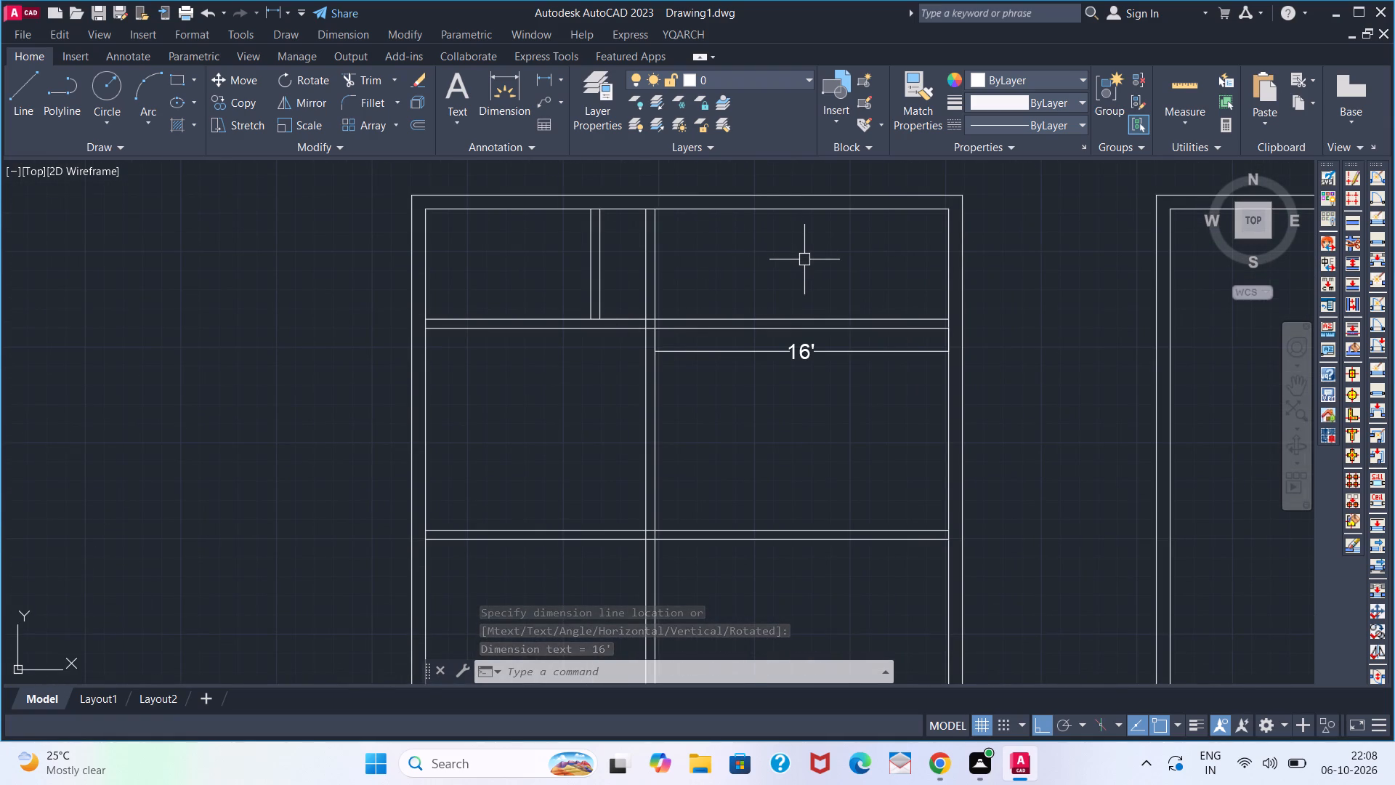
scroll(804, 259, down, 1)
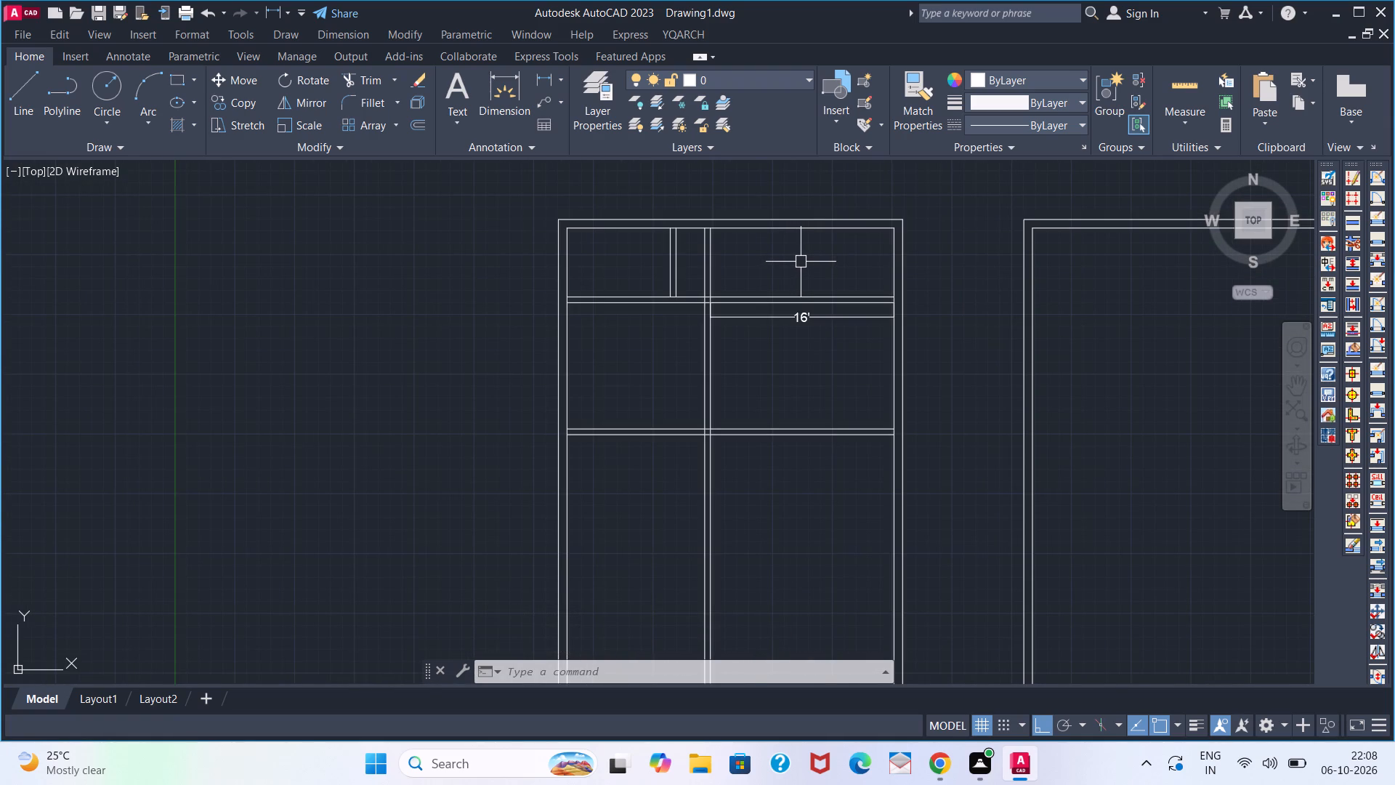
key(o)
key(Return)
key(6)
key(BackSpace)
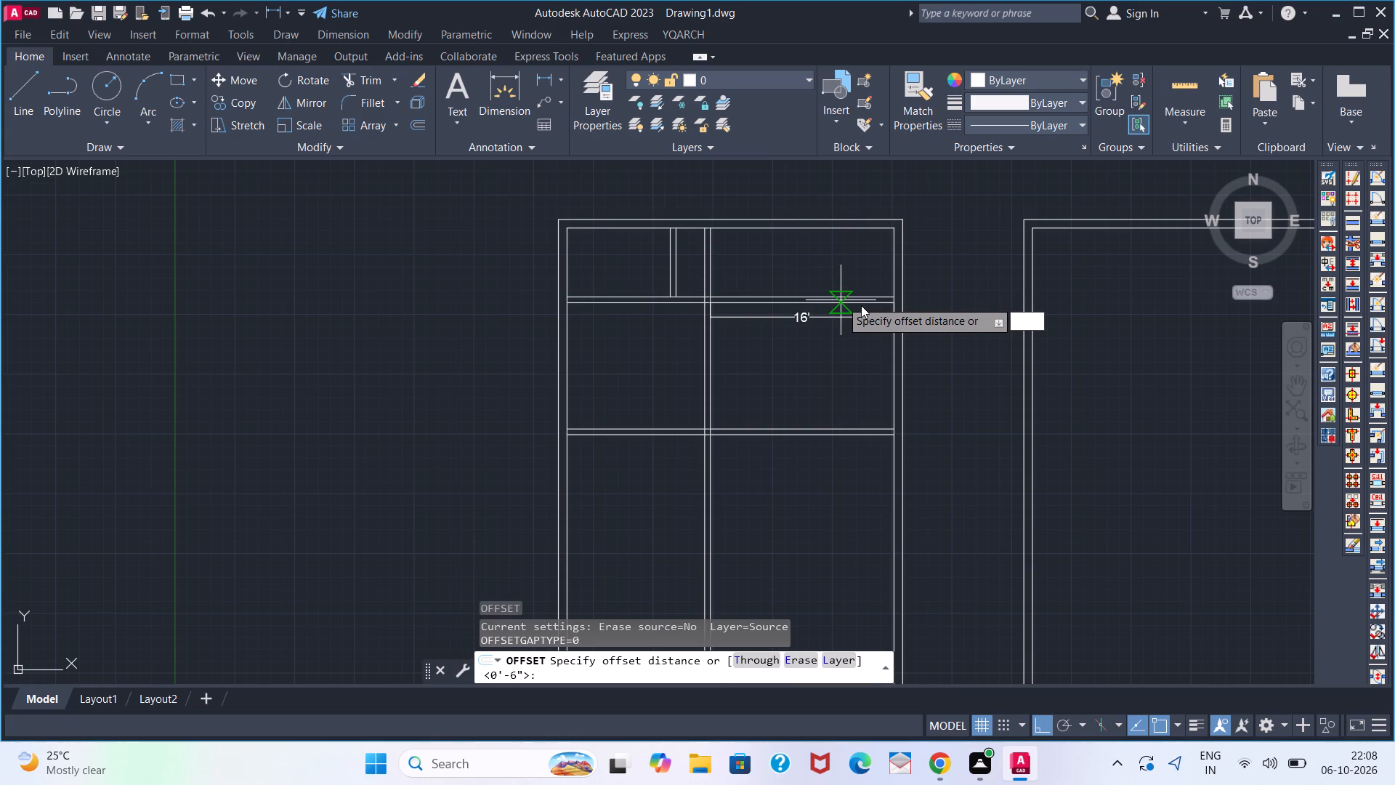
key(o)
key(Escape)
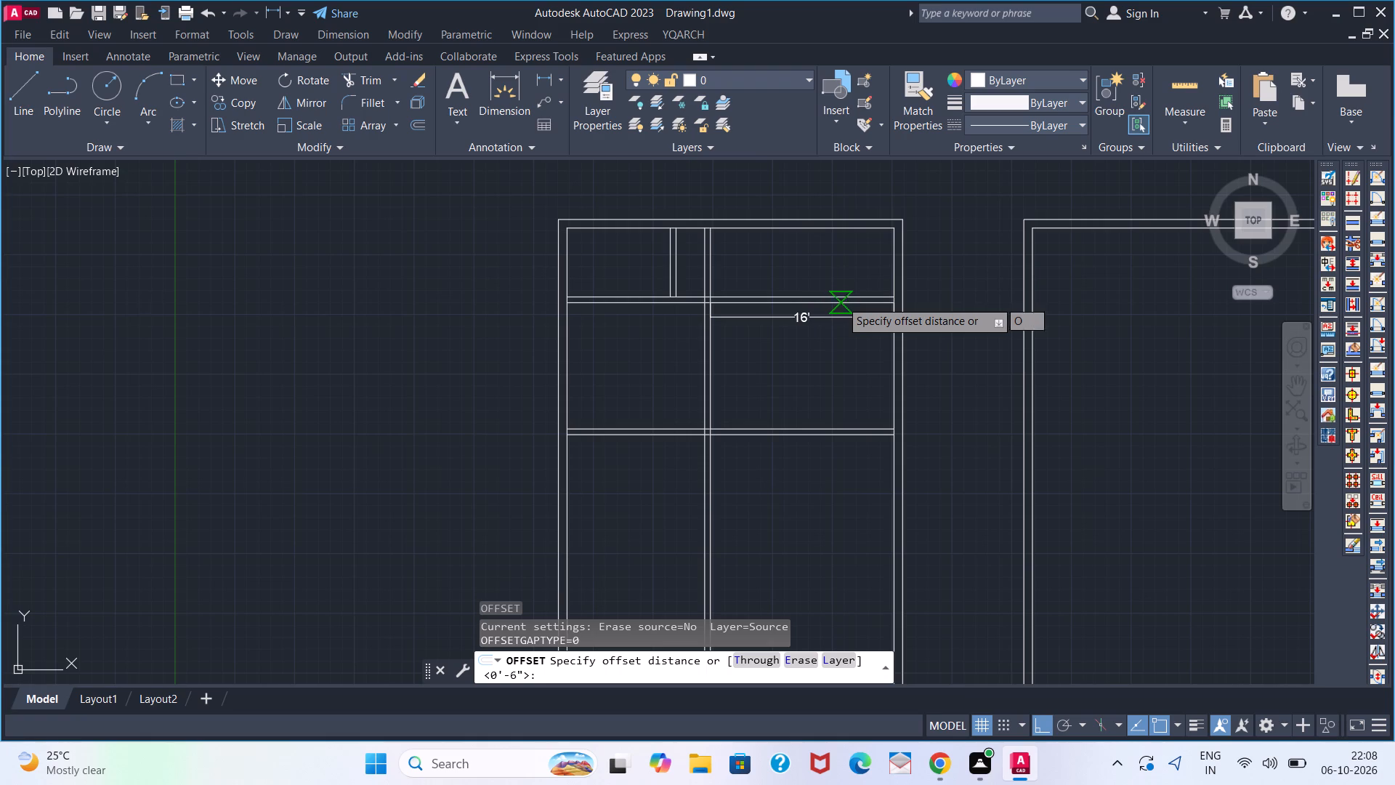
Check the width of the left plan's top-left room with a linear dimension, without placing it.
click(536, 73)
scroll(574, 281, up, 2)
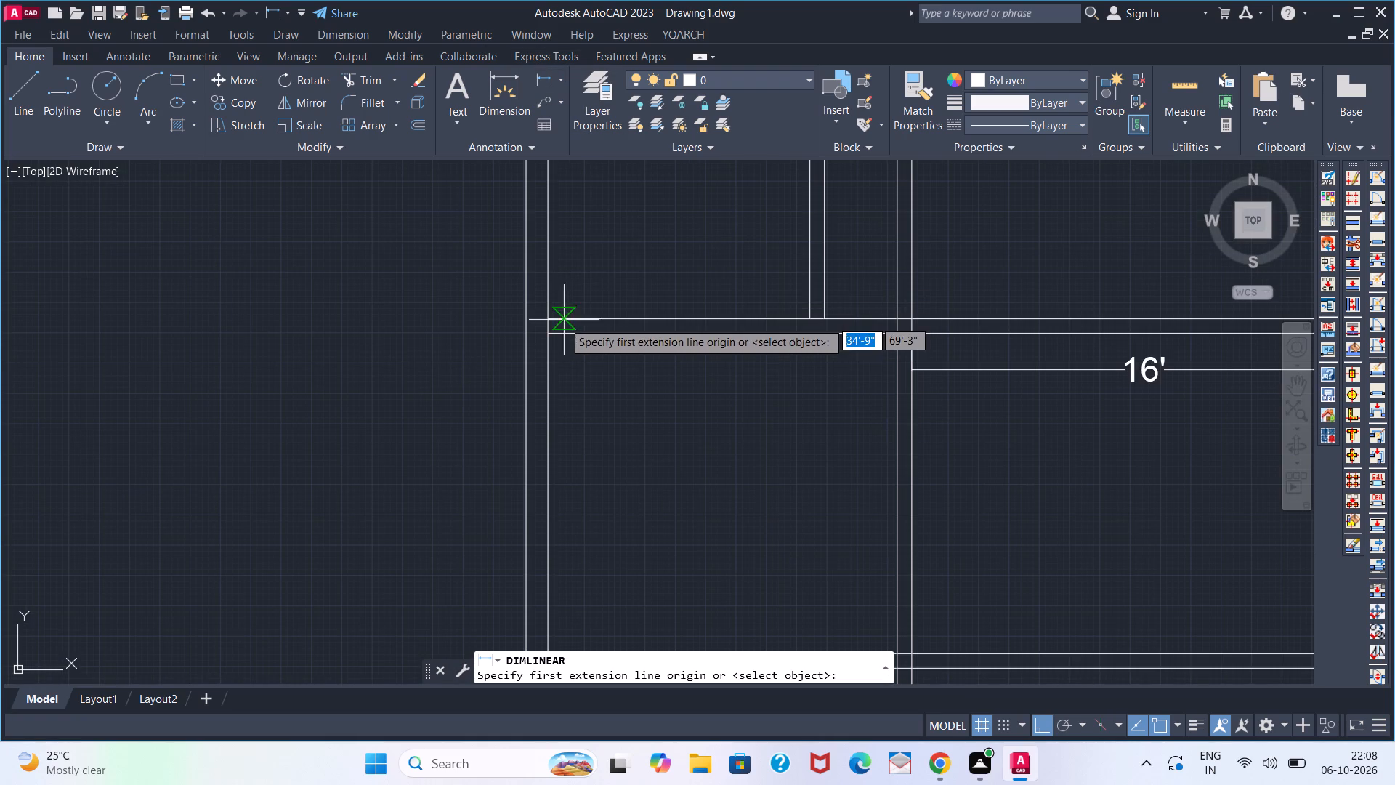
click(556, 316)
click(803, 315)
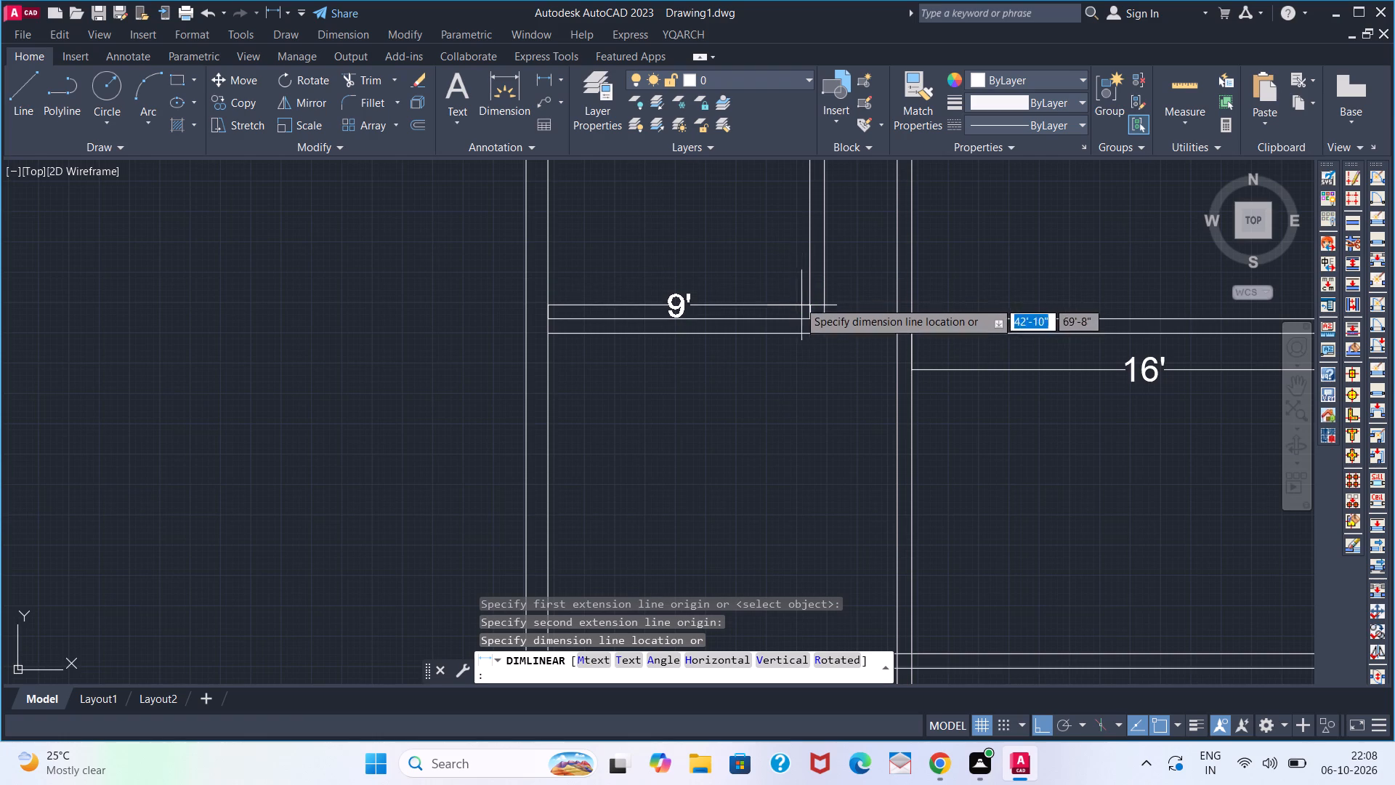
key(Escape)
Offset the left plan's inner right wall line 9' inward, and offset the new line 6" toward the left to form a vertical partition.
scroll(996, 301, down, 1)
middle_drag(1031, 293, 908, 289)
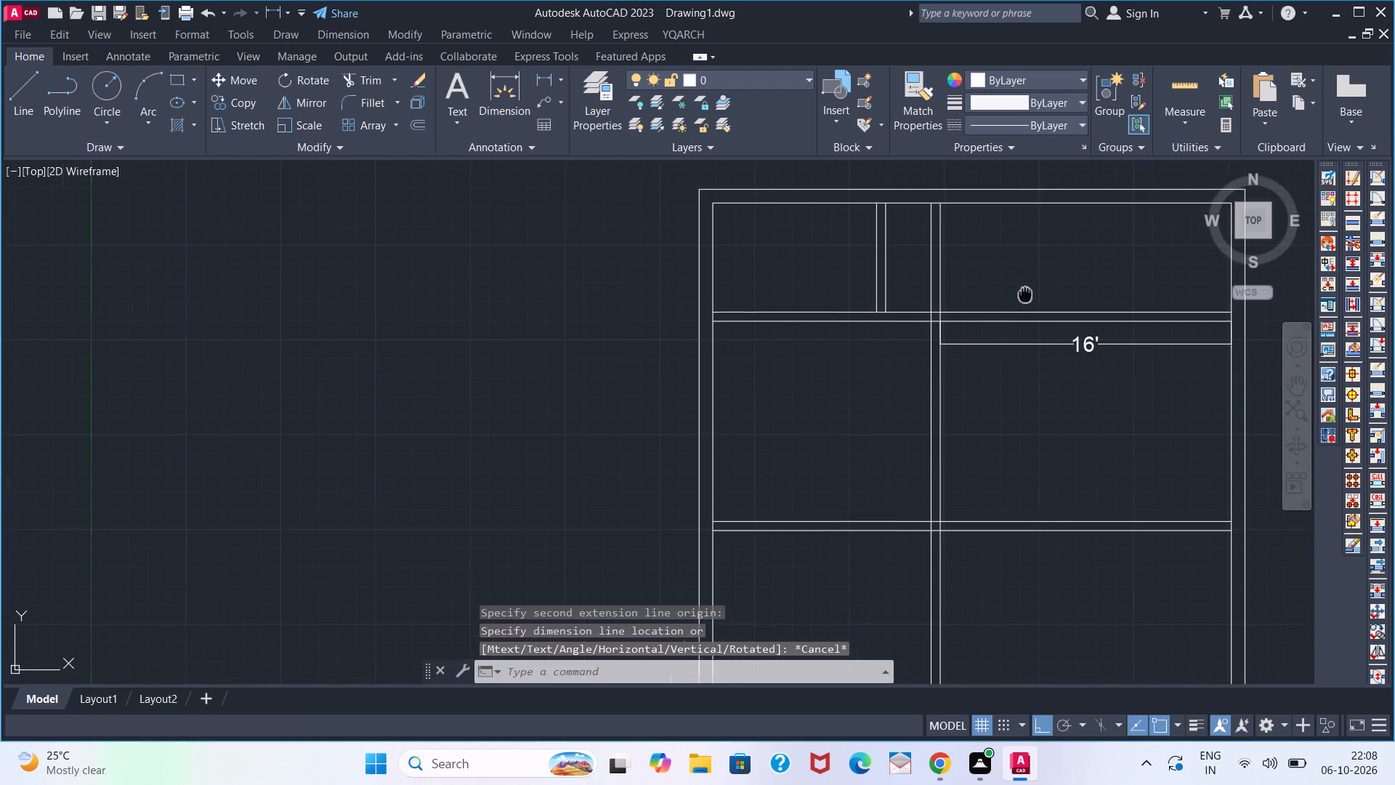
middle_drag(908, 289, 708, 326)
scroll(883, 329, up, 1)
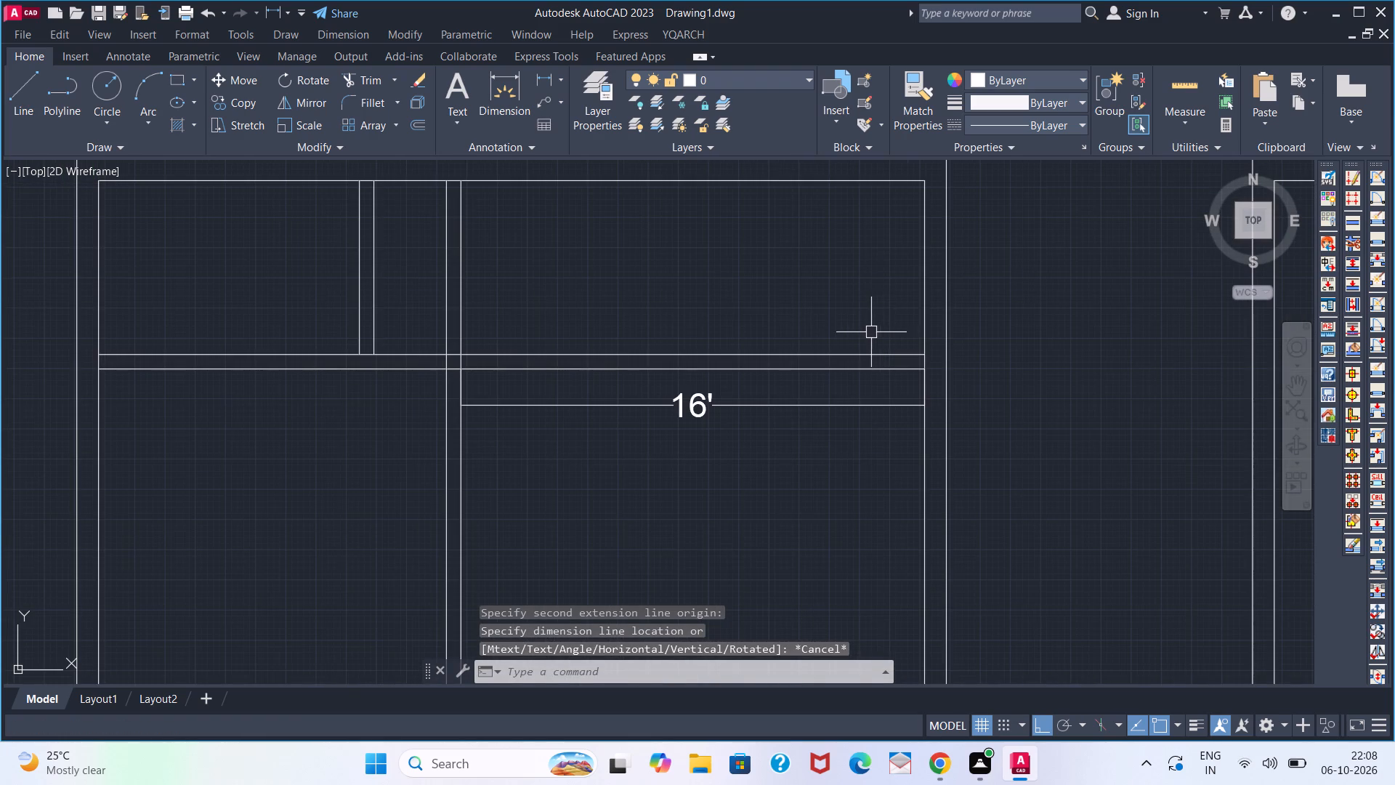
key(o)
key(Return)
key(9)
key(apostrophe)
key(Return)
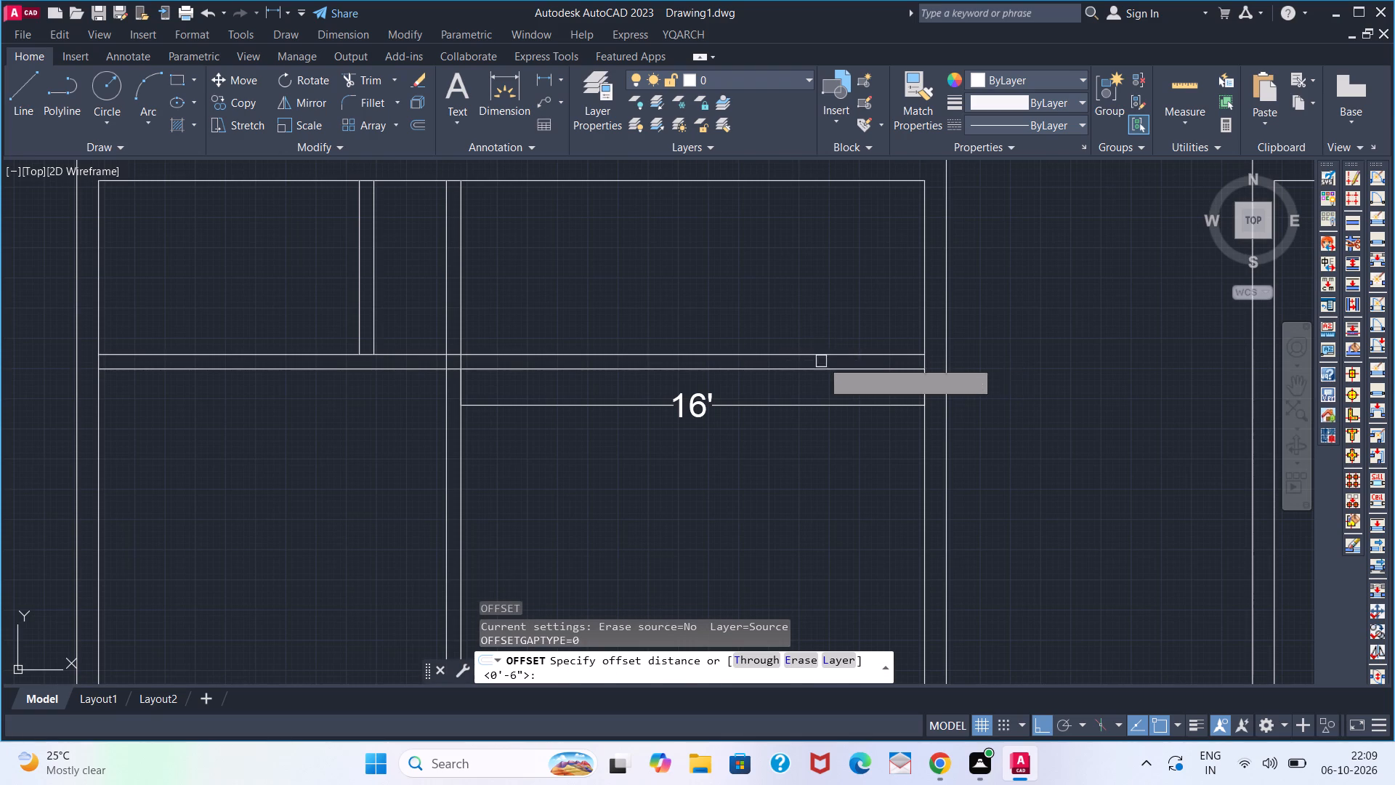
click(923, 314)
click(773, 294)
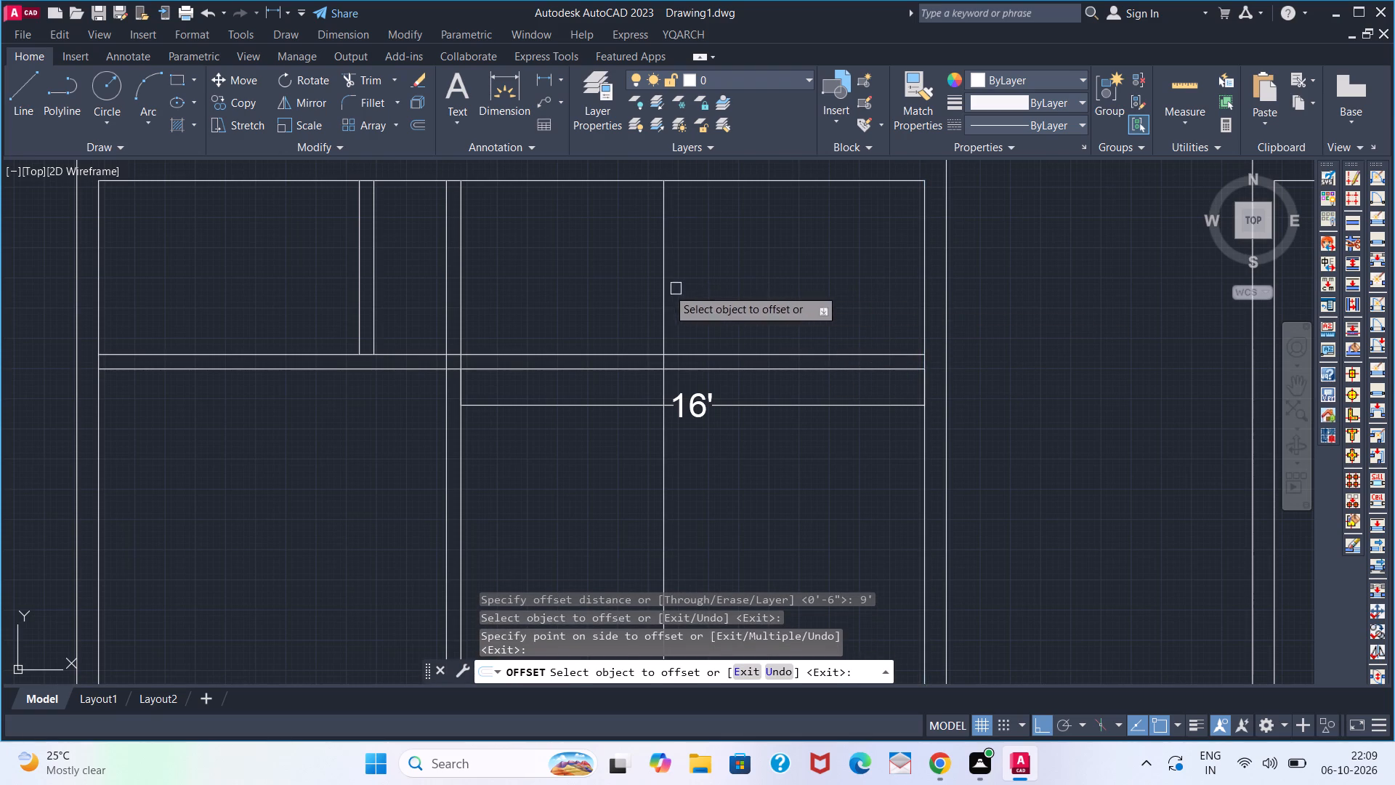
click(648, 287)
click(661, 290)
key(6)
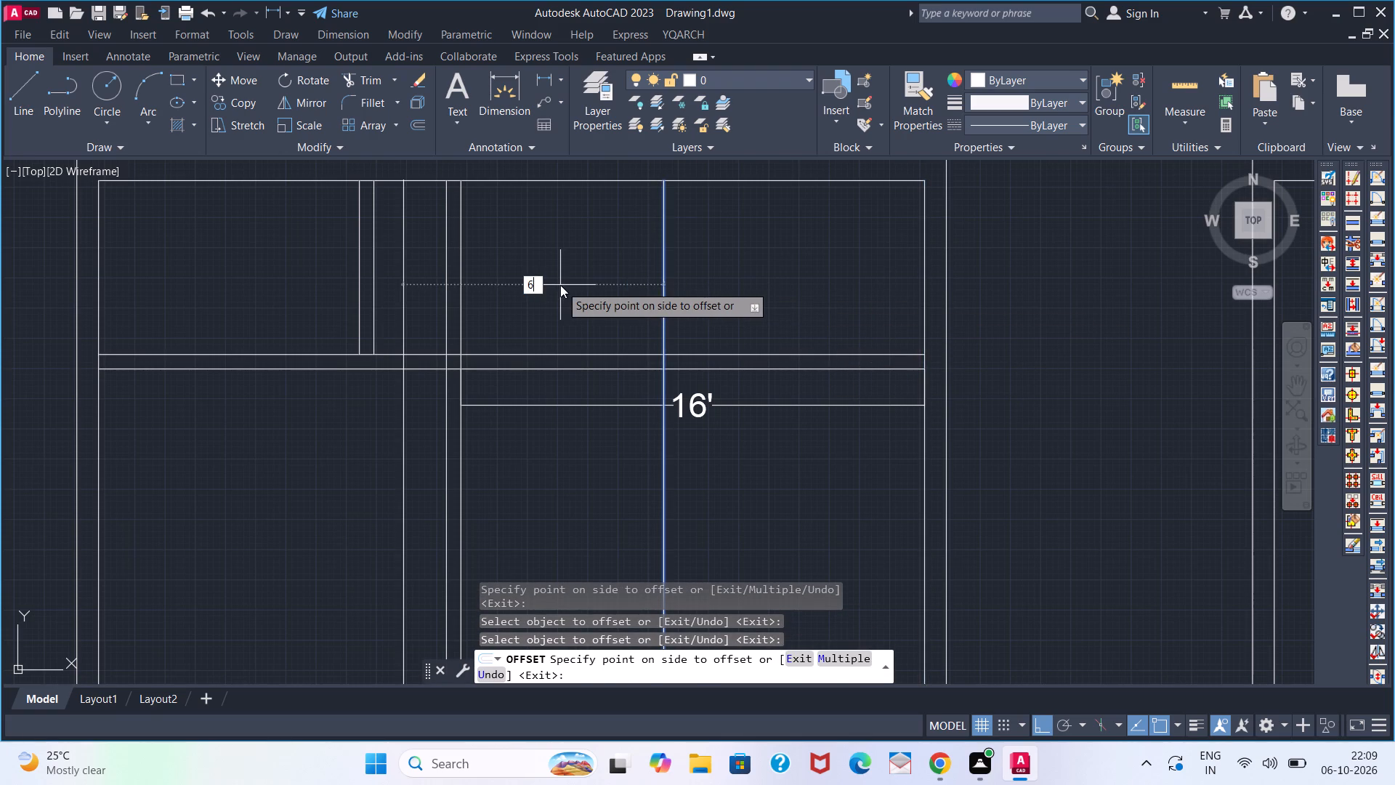
key(Return)
key(space)
Trim the new vertical partition's two lines where they cross the upper horizontal partition wall.
text(TR)
key(space)
scroll(654, 361, up, 3)
click(633, 363)
click(586, 363)
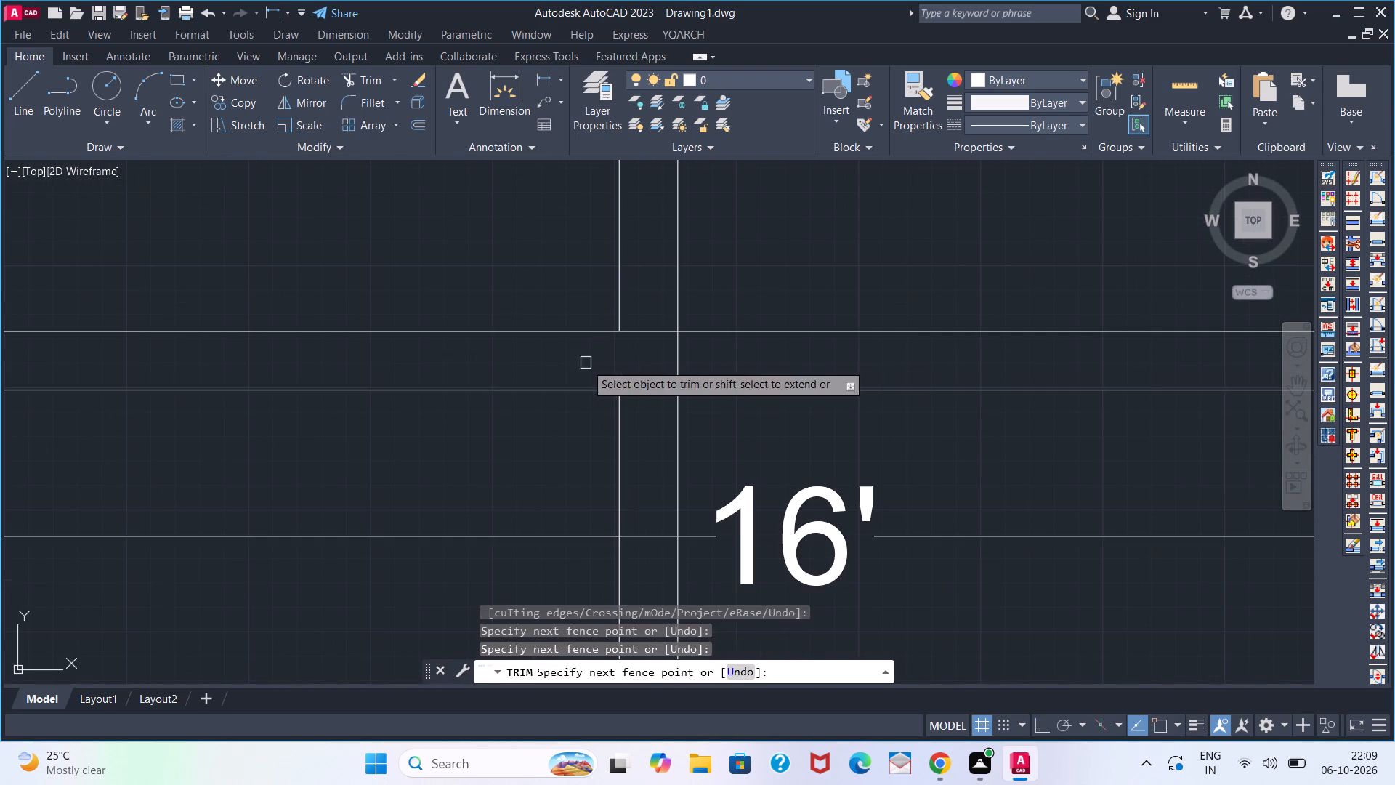
click(671, 369)
click(684, 364)
key(space)
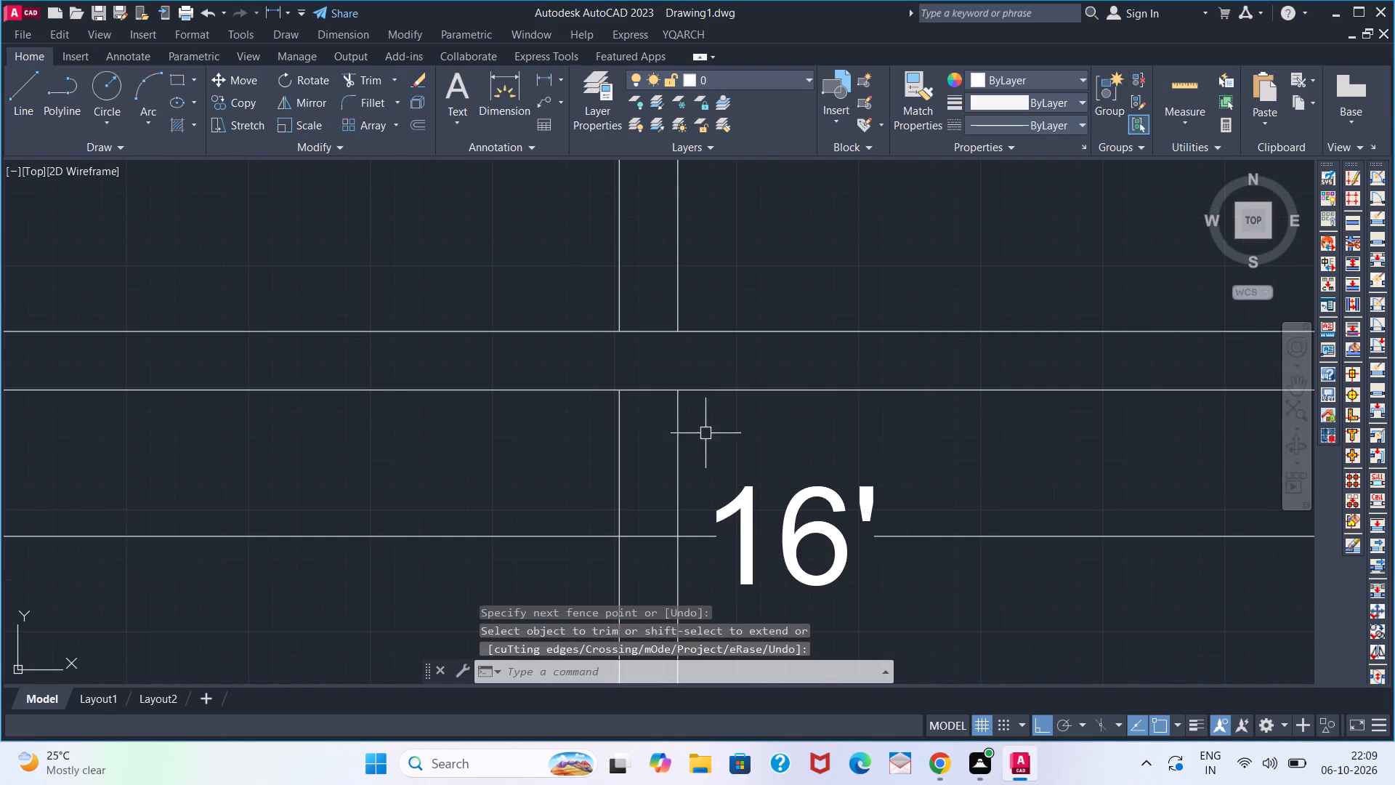
Delete the new vertical partition's two remaining line segments below the upper horizontal partition.
drag(705, 433, 697, 436)
click(521, 487)
key(Delete)
Check the gap between the left plan's upper-left short partition and the central vertical partition with a linear dimension, without placing it.
scroll(547, 483, down, 4)
middle_drag(486, 472, 673, 421)
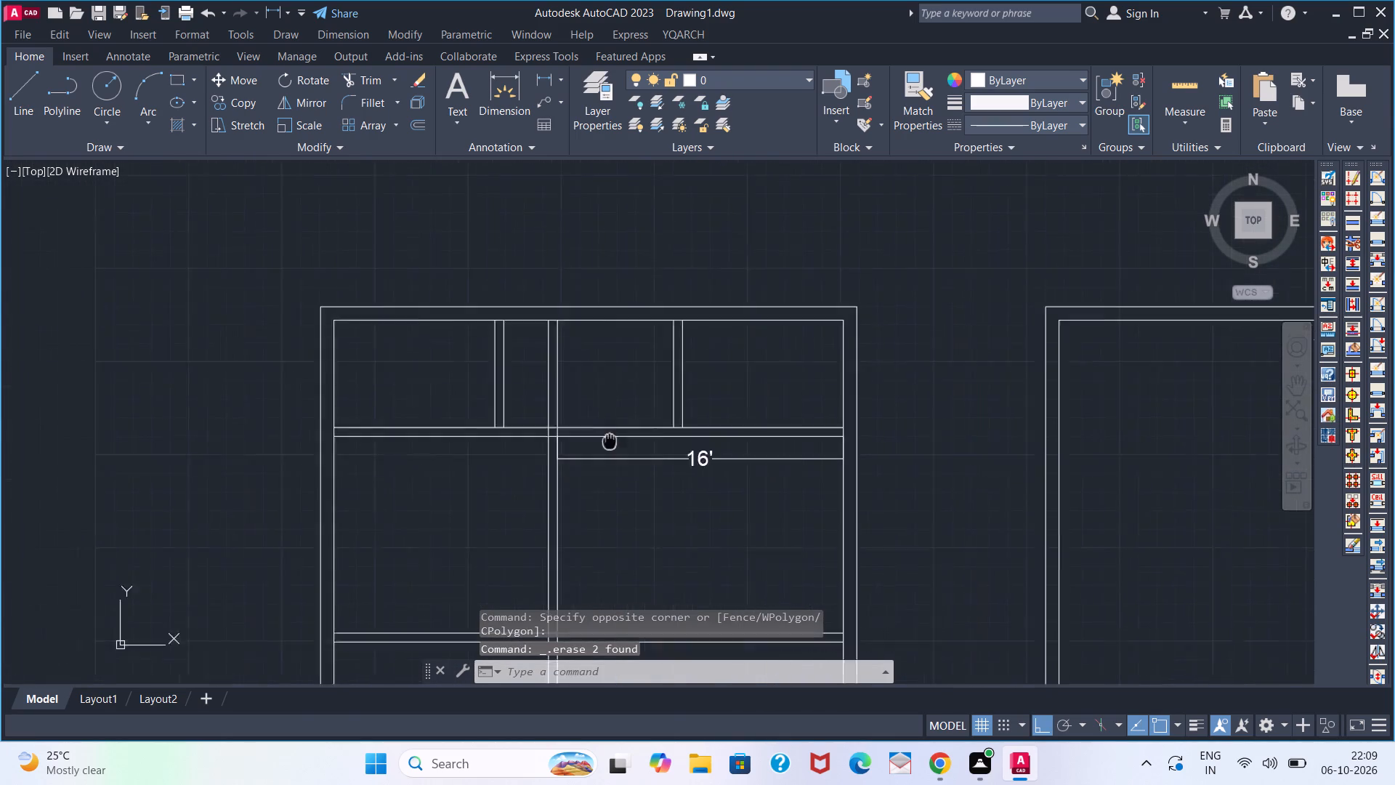
middle_drag(673, 421, 674, 420)
click(544, 78)
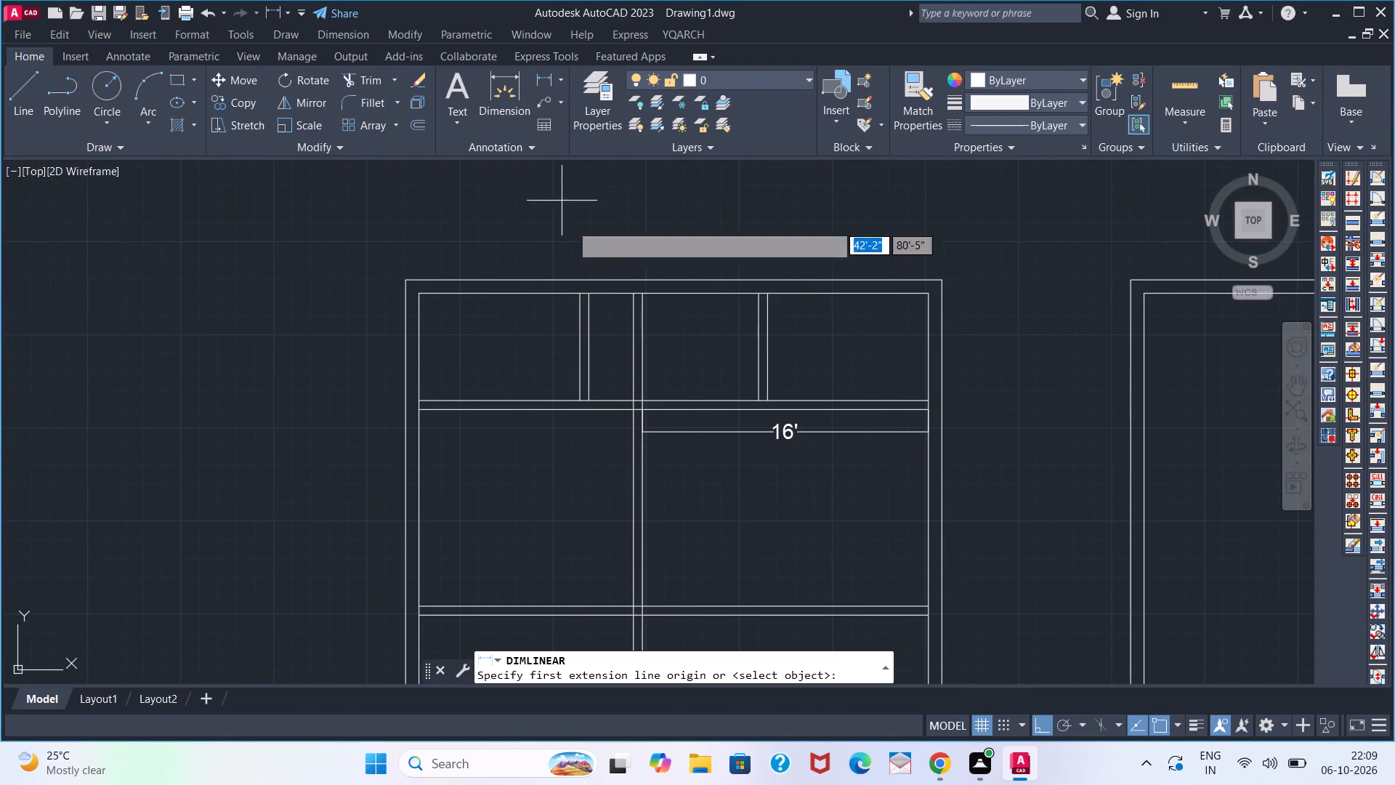
scroll(586, 415, up, 3)
click(586, 350)
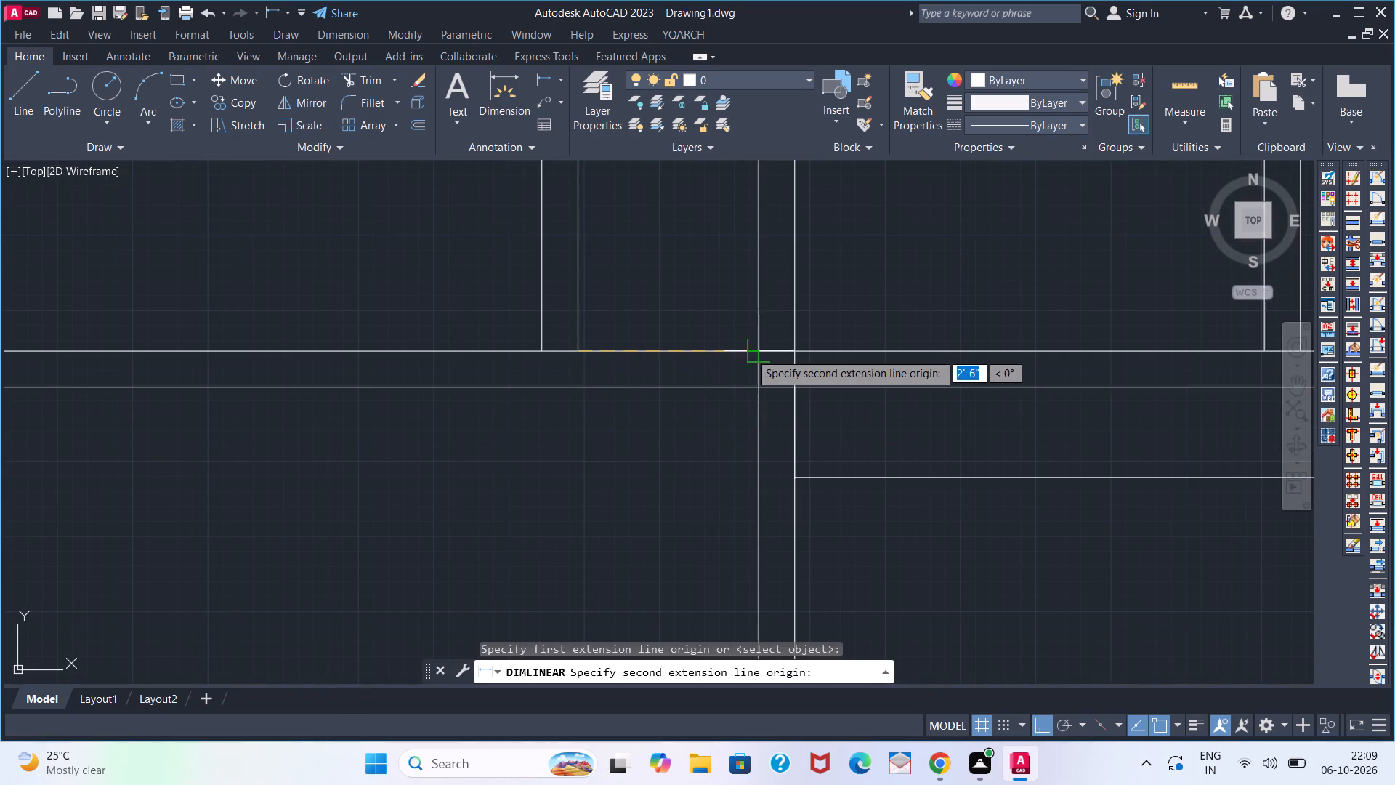
click(753, 353)
key(Escape)
Delete the two lines of the short vertical partition in the left plan's top row, left of the central partition.
scroll(687, 314, down, 2)
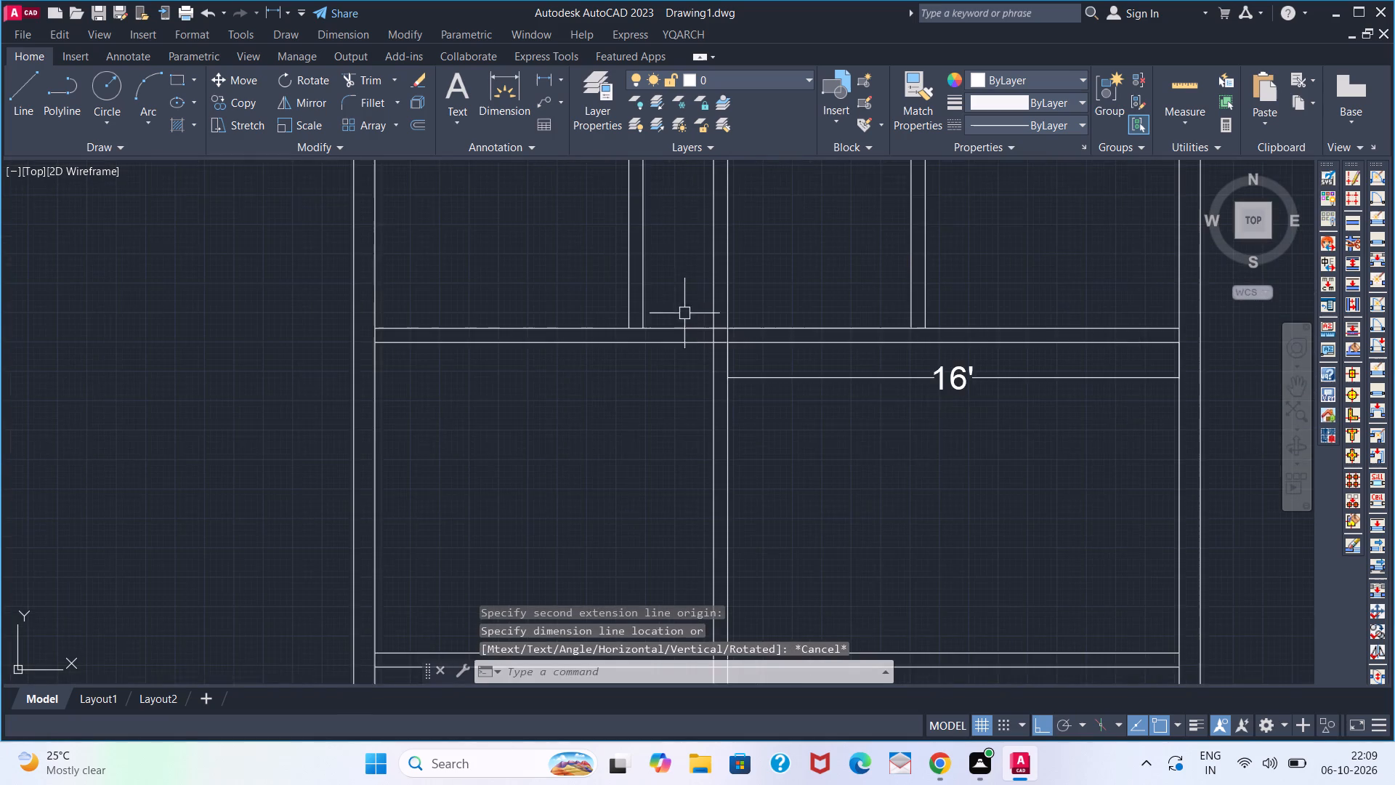
middle_drag(677, 297, 672, 395)
click(671, 371)
click(569, 379)
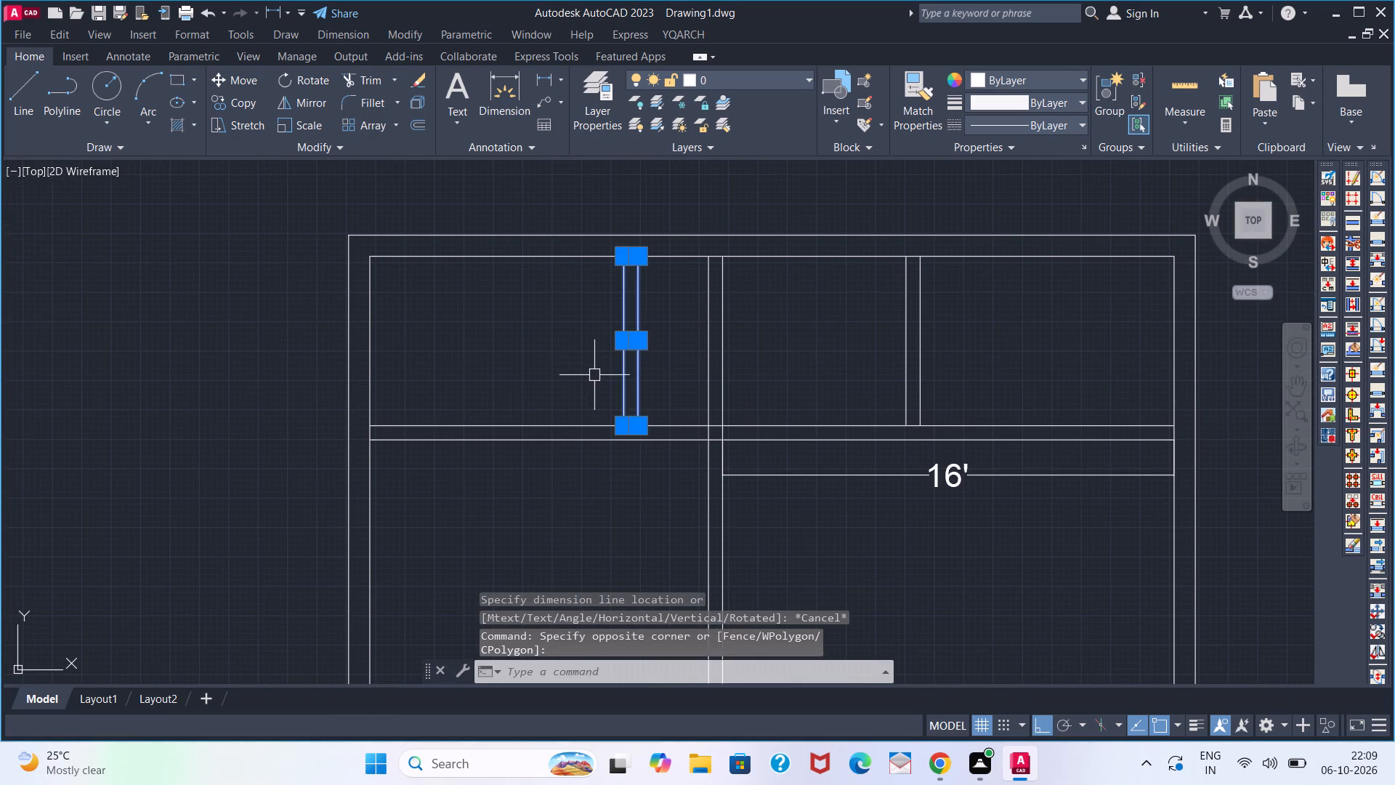
key(Delete)
Offset the left plan's inner left wall line 7' inward, and offset the new line 6" toward the right to form a vertical partition.
key(o)
key(Return)
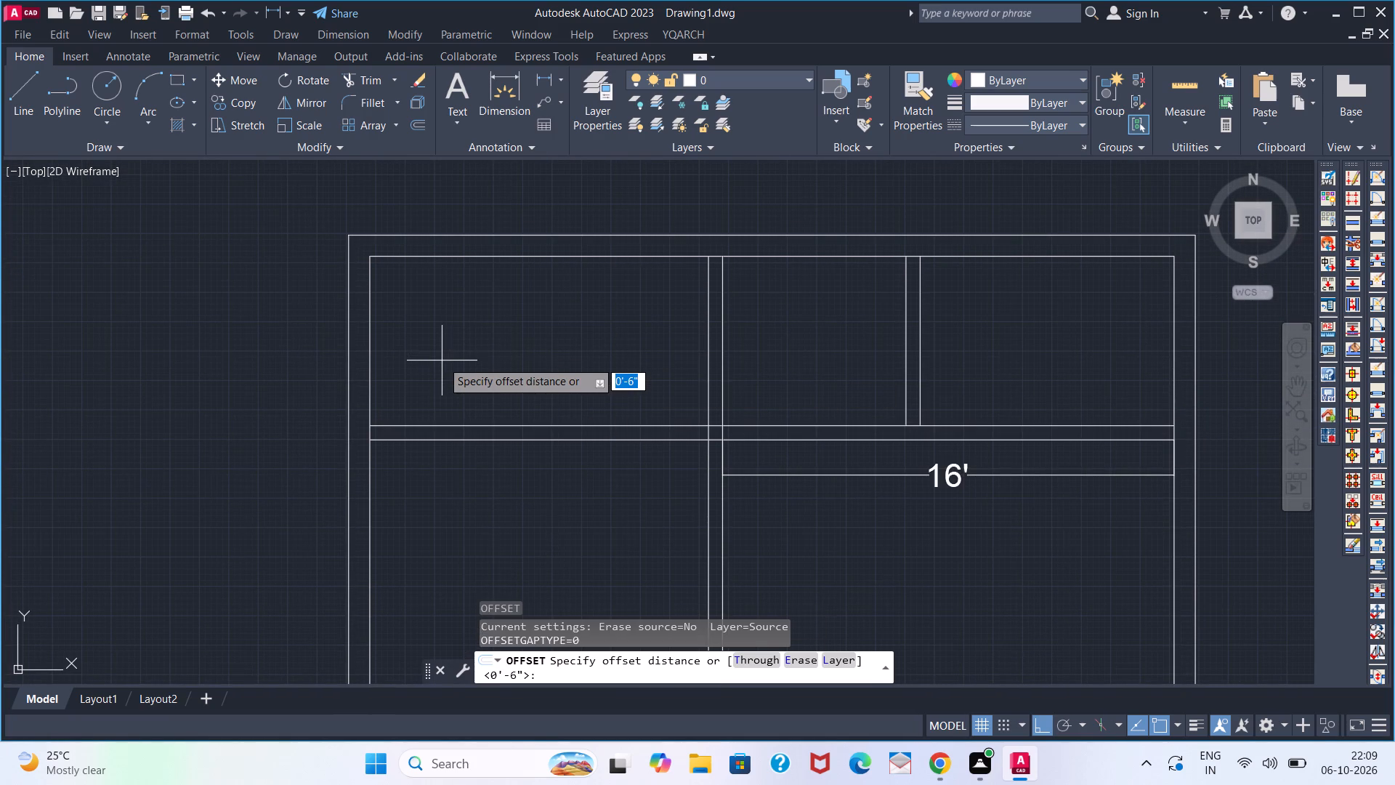
key(7)
key(apostrophe)
key(Return)
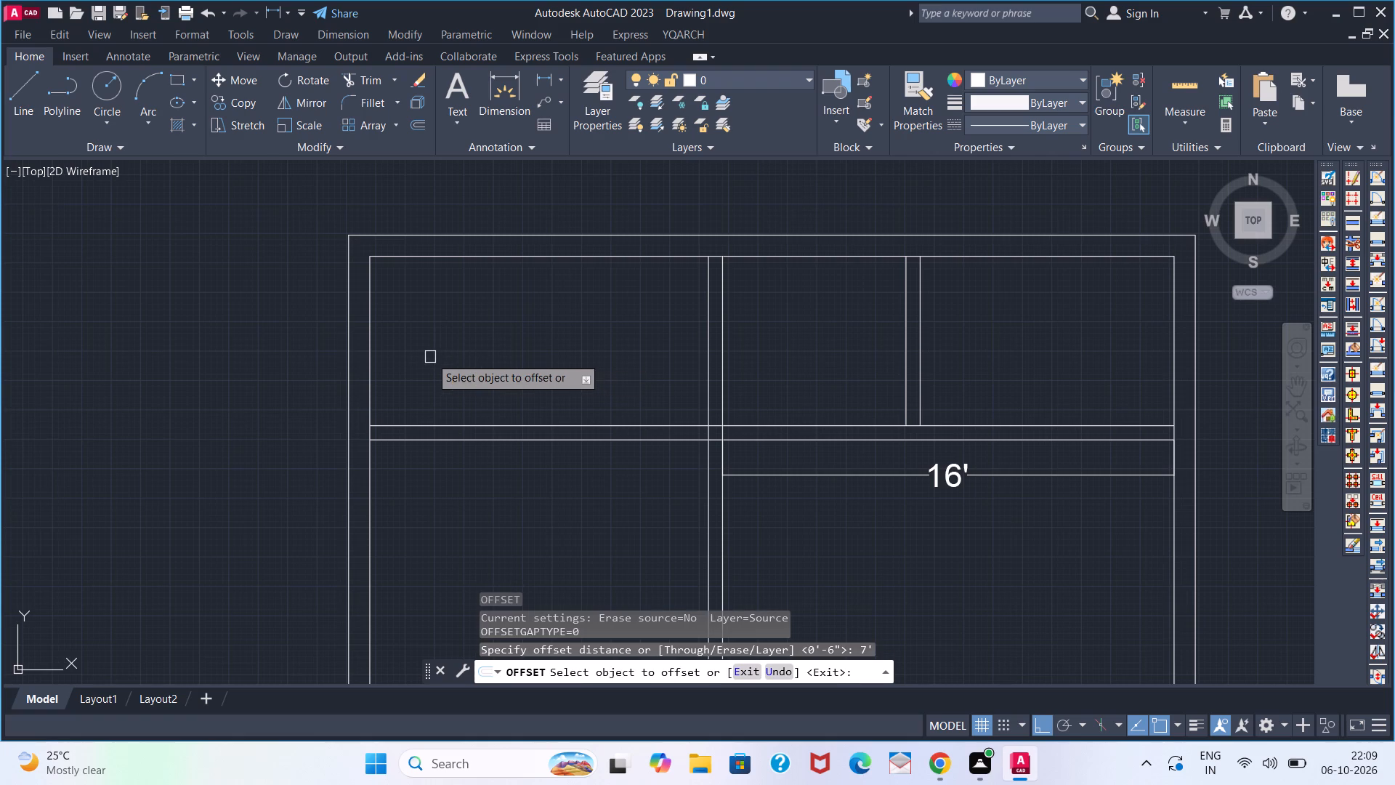
click(373, 357)
click(663, 373)
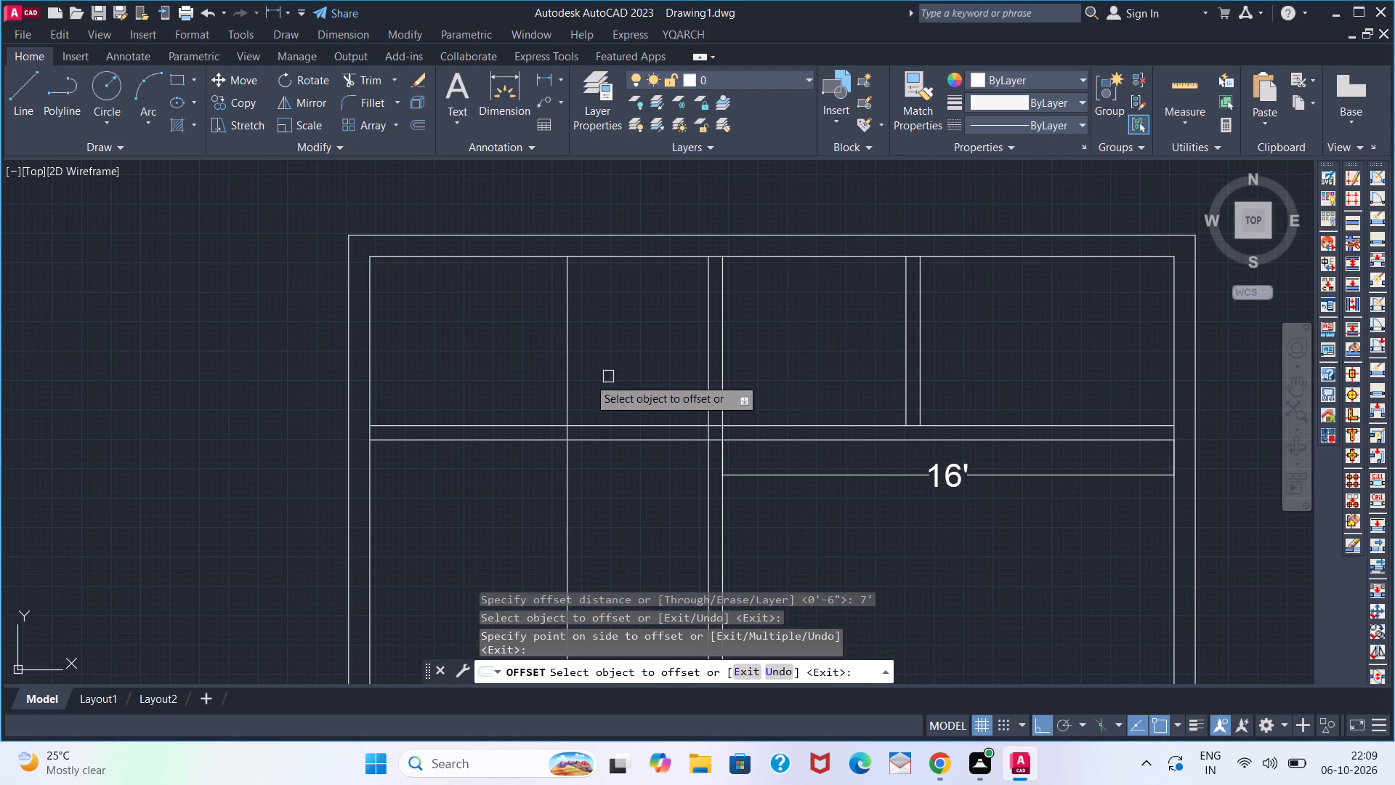
click(564, 374)
key(6)
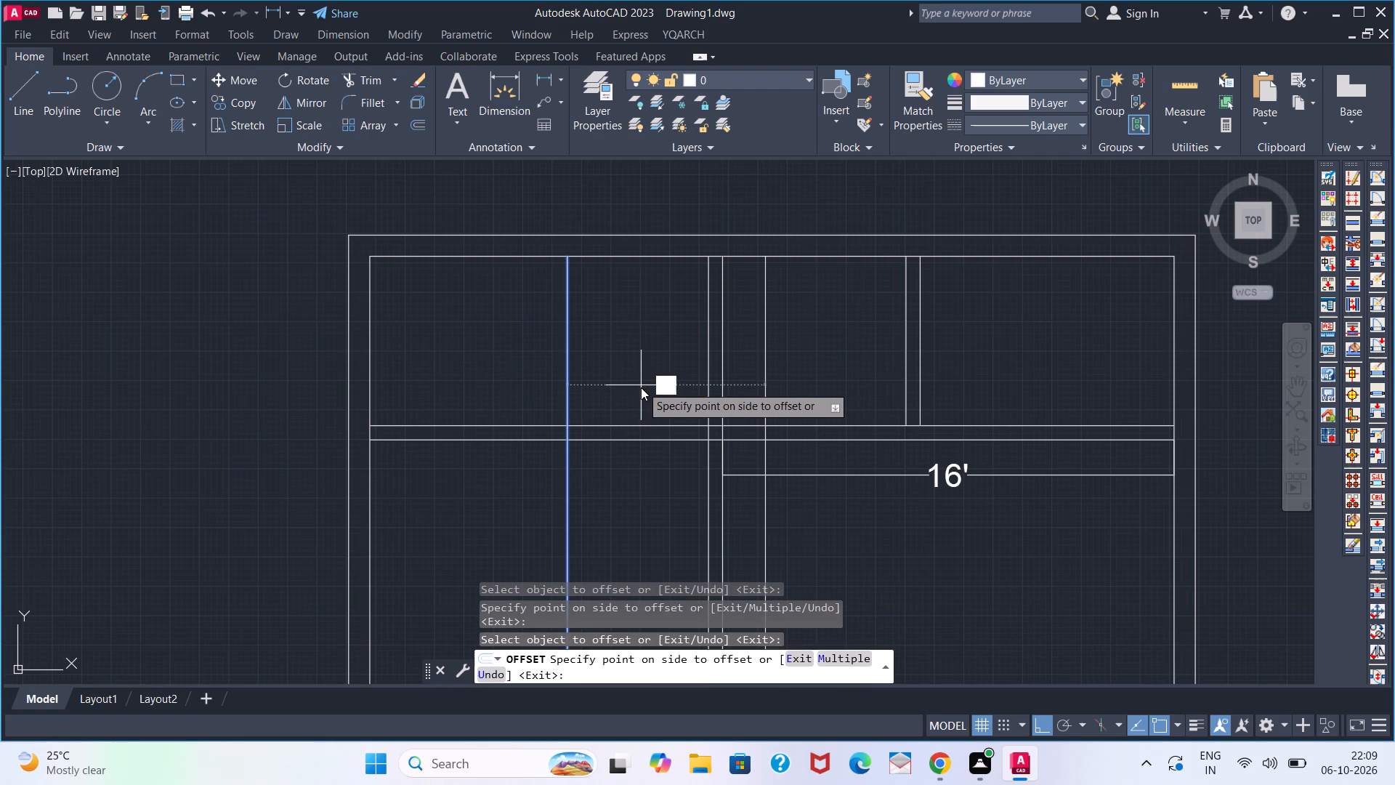
key(Return)
key(space)
Trim the new vertical partition's two lines where they cross the upper horizontal partition wall.
key(t)
text(R)
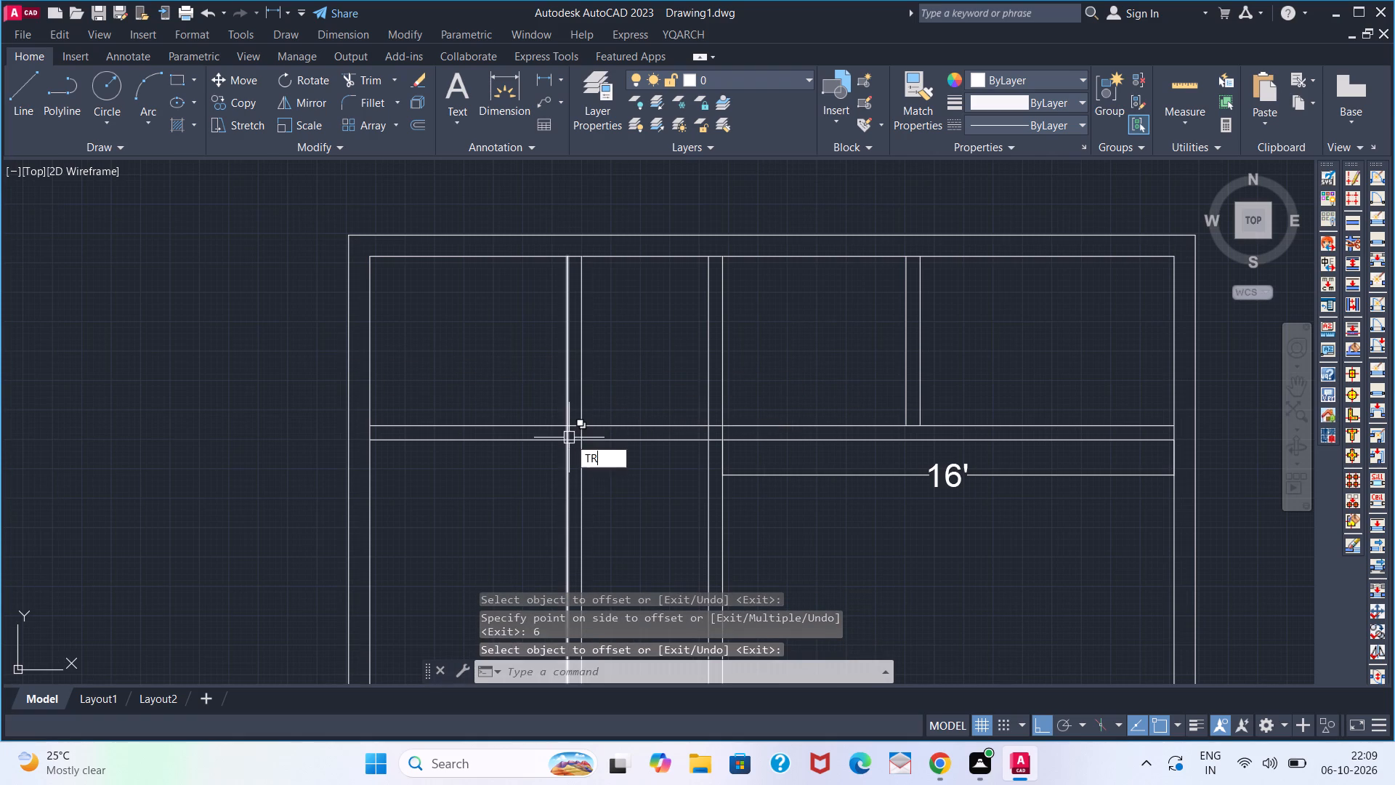
key(space)
scroll(578, 435, up, 3)
drag(484, 431, 498, 430)
click(629, 427)
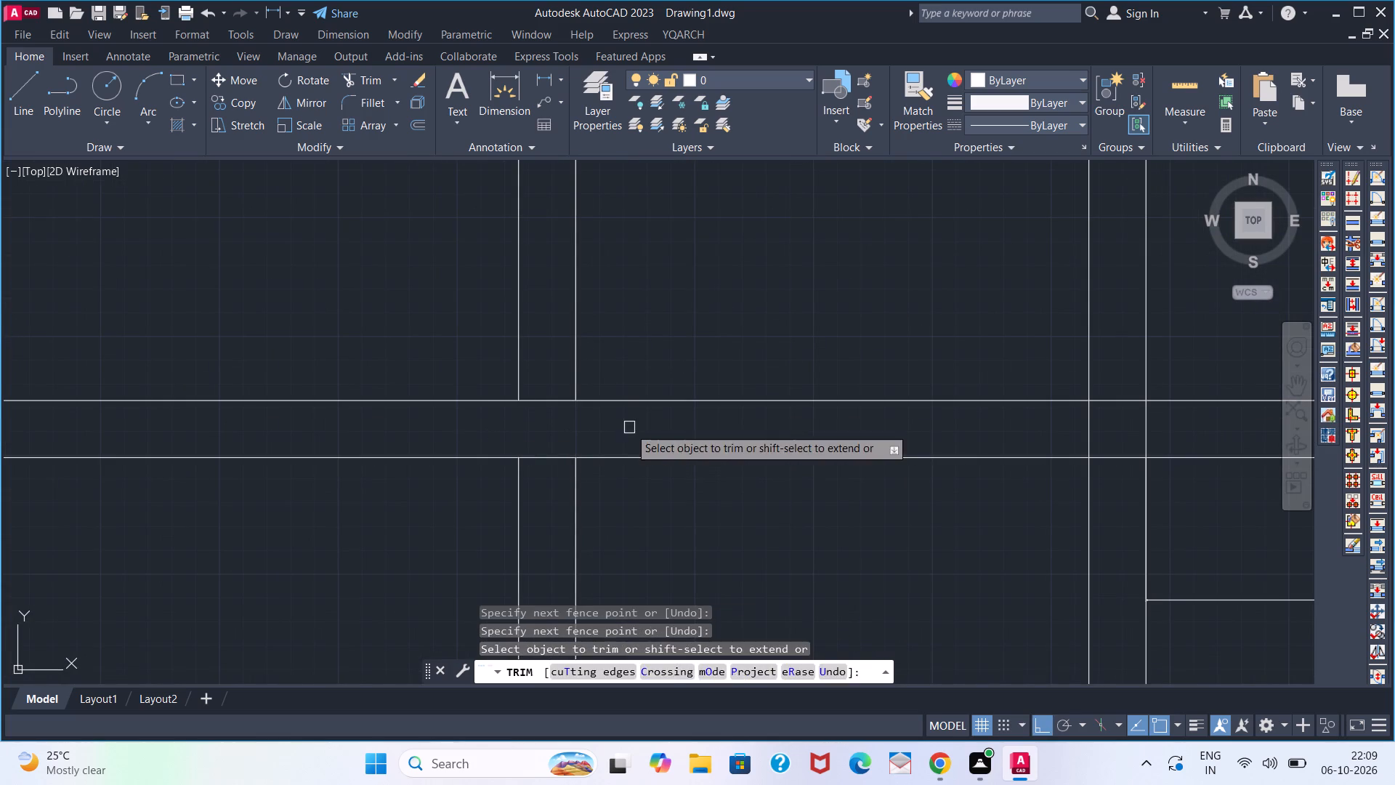
key(space)
Delete the new vertical partition's two remaining line segments below the upper horizontal partition.
click(620, 475)
click(475, 518)
key(Delete)
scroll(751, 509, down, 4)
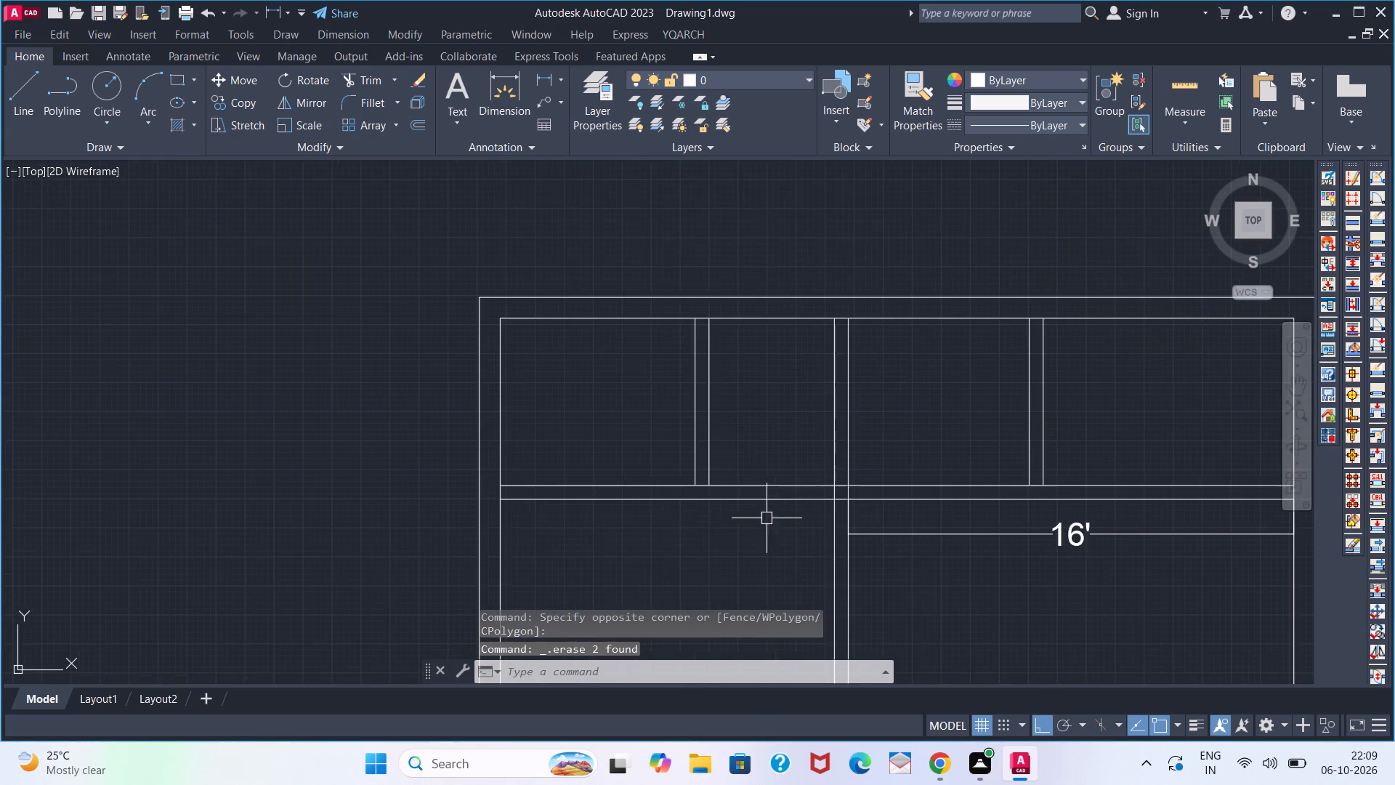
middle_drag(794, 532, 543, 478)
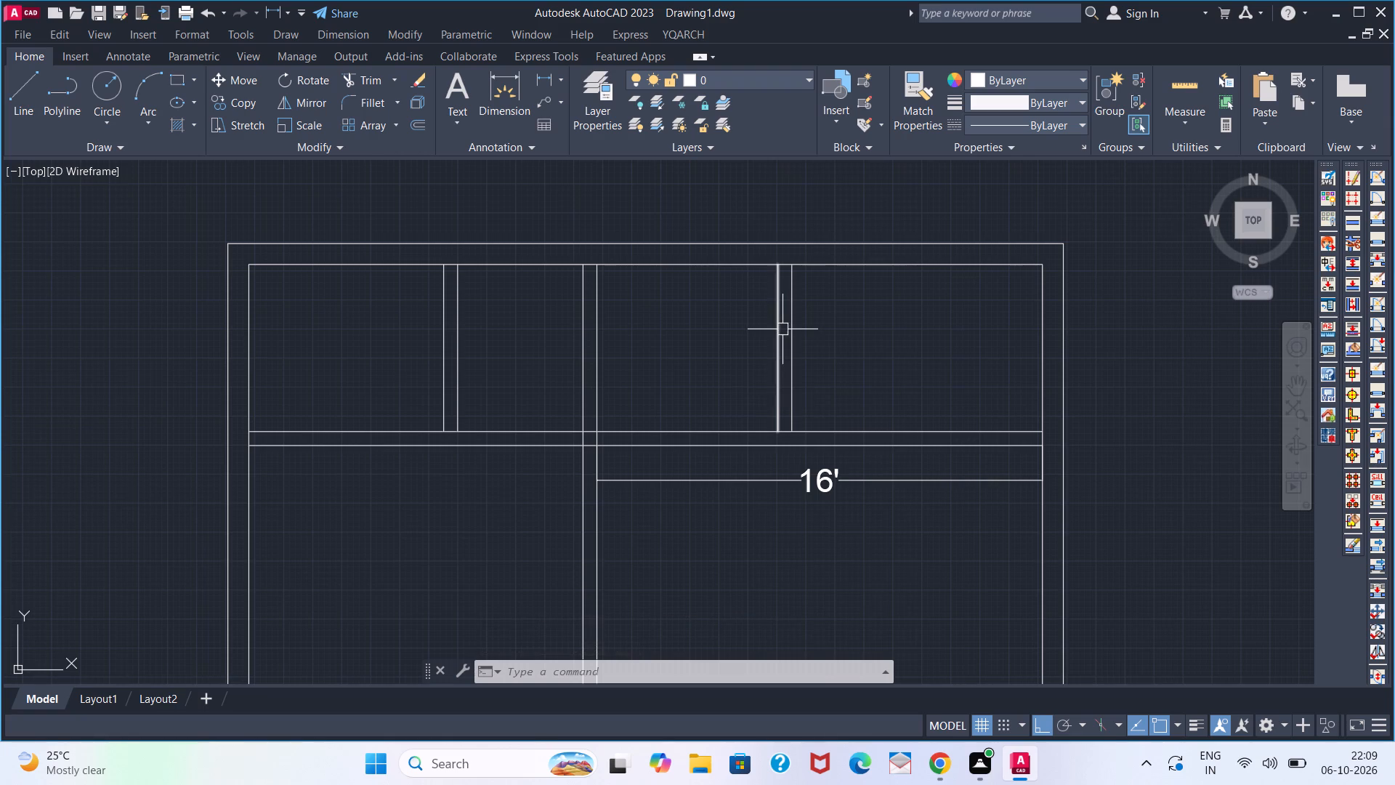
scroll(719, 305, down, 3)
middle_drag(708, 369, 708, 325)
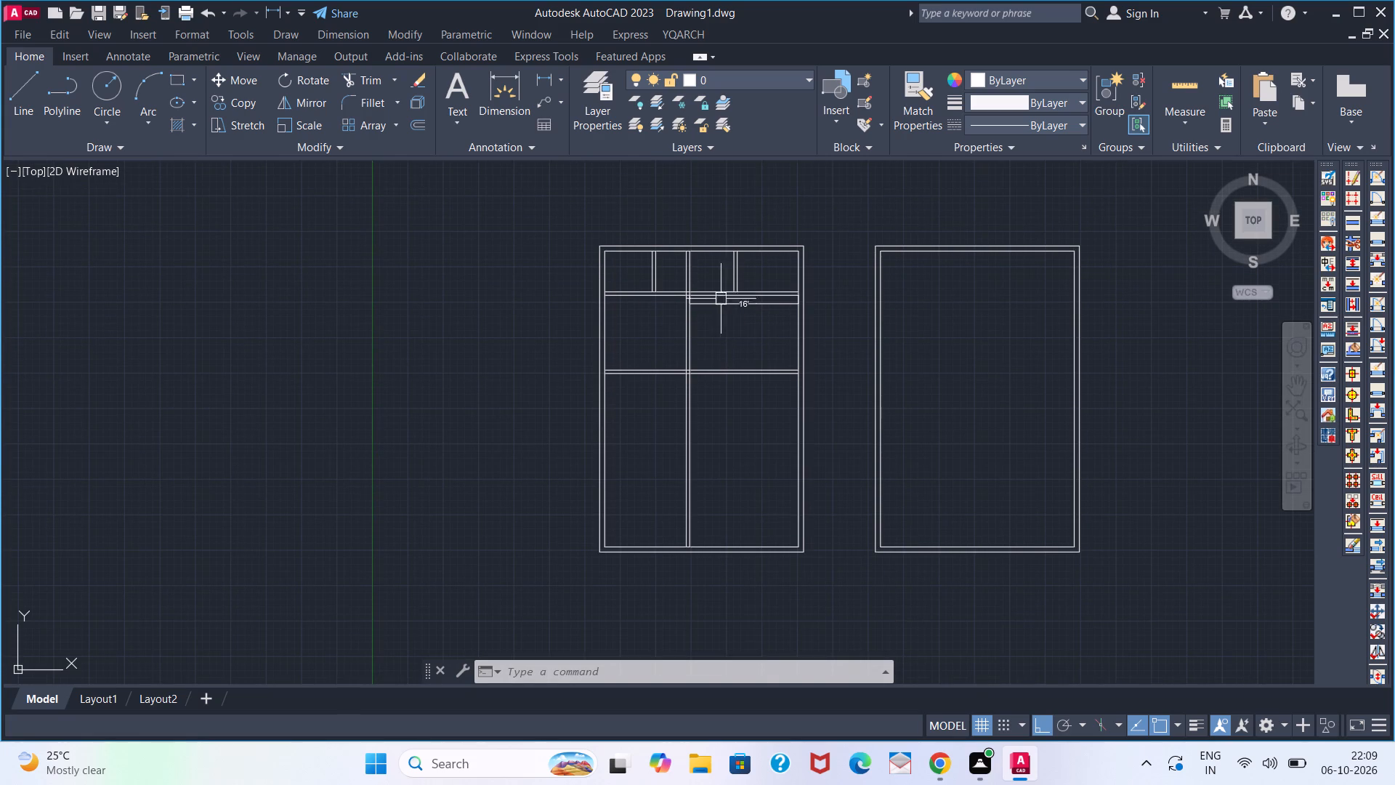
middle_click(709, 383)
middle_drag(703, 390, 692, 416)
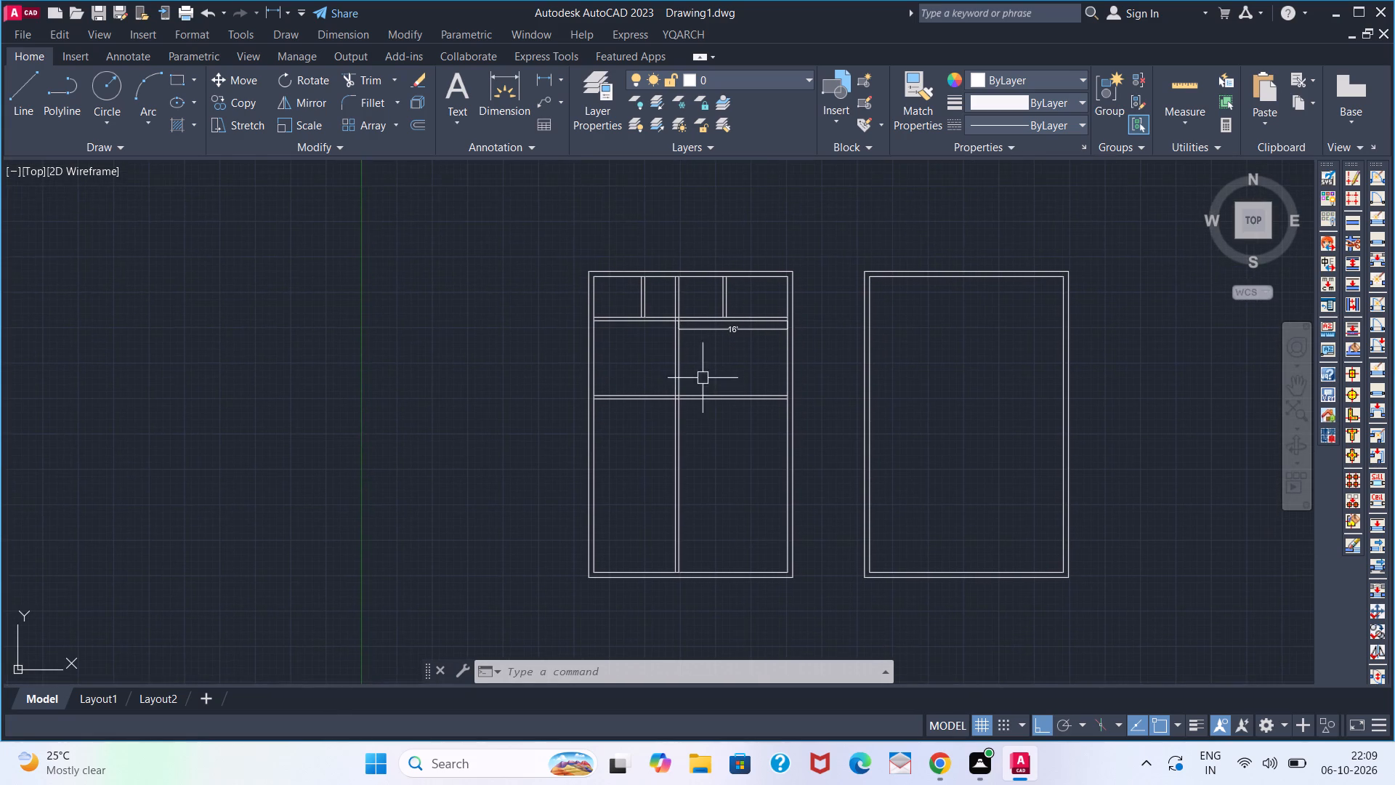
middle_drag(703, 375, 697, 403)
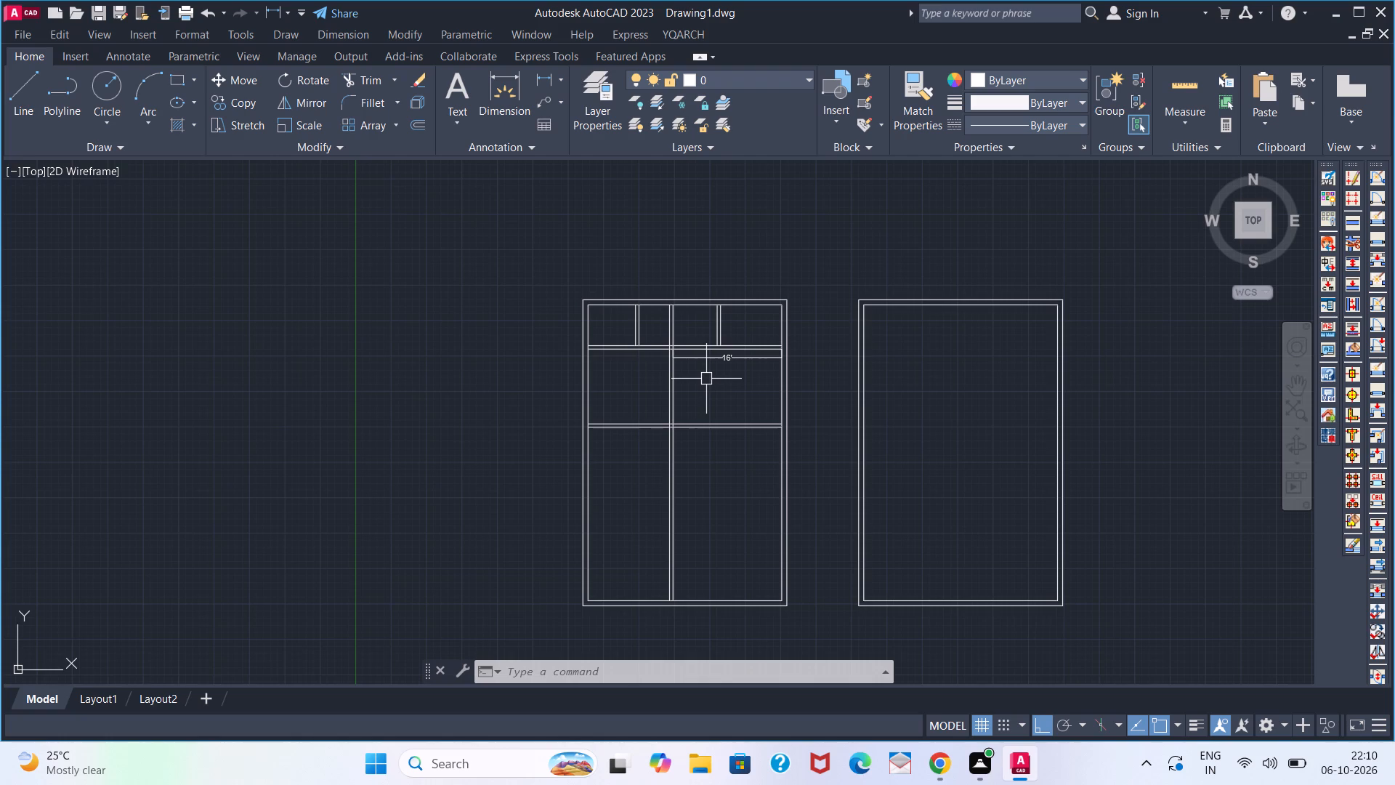
Offset the left plan's inner right wall line 4' inward, and offset the new line 6" toward the left to form a vertical partition.
scroll(775, 487, up, 2)
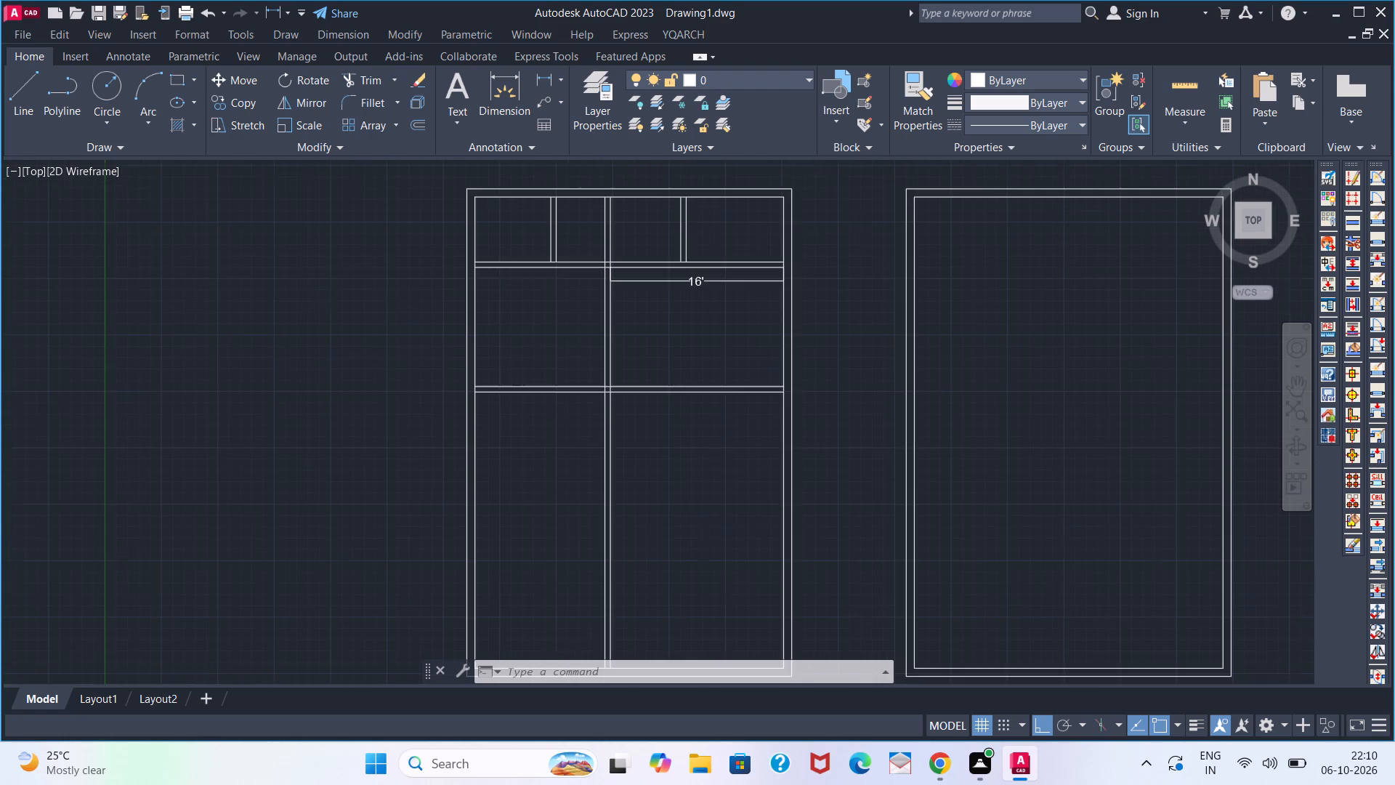
key(o)
key(Return)
key(4)
key(apostrophe)
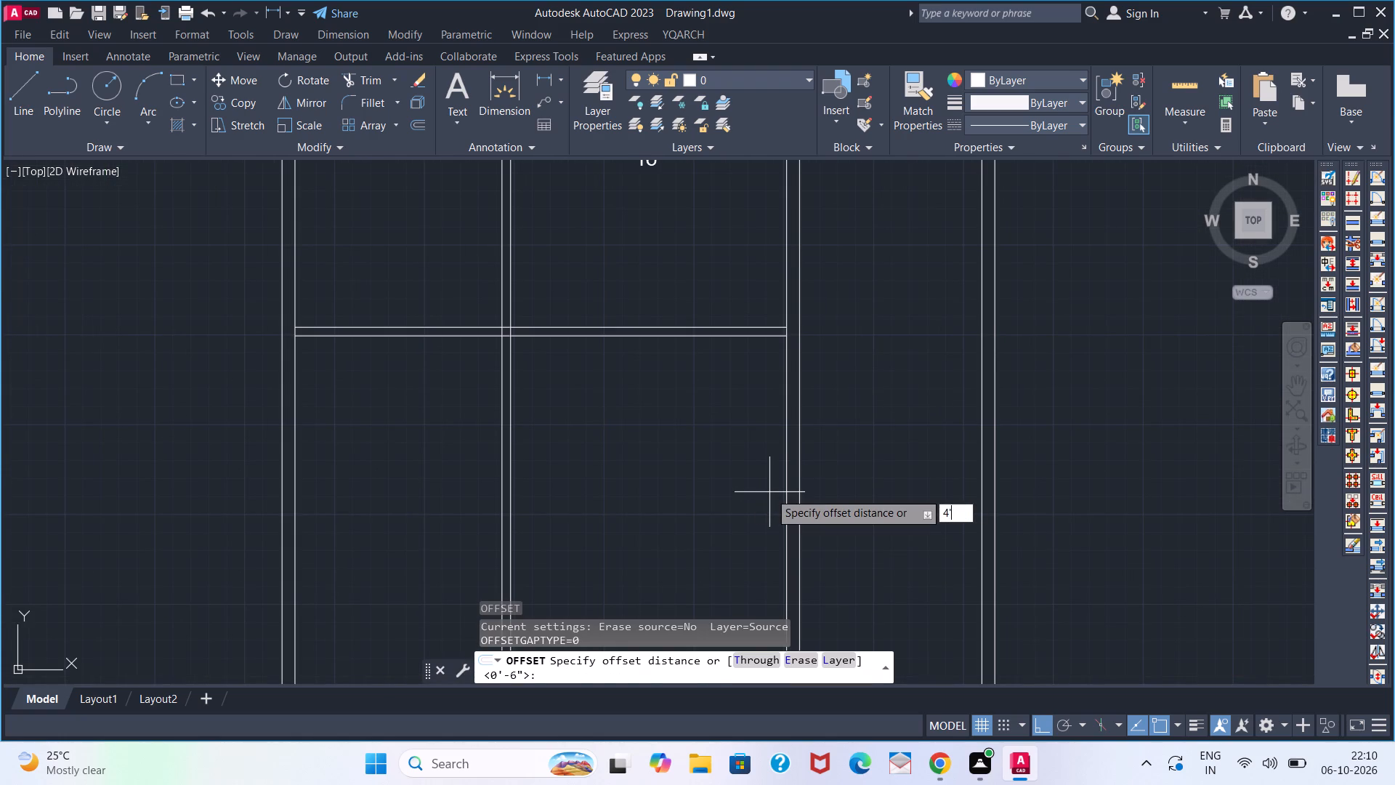
key(Return)
drag(784, 494, 774, 493)
click(655, 484)
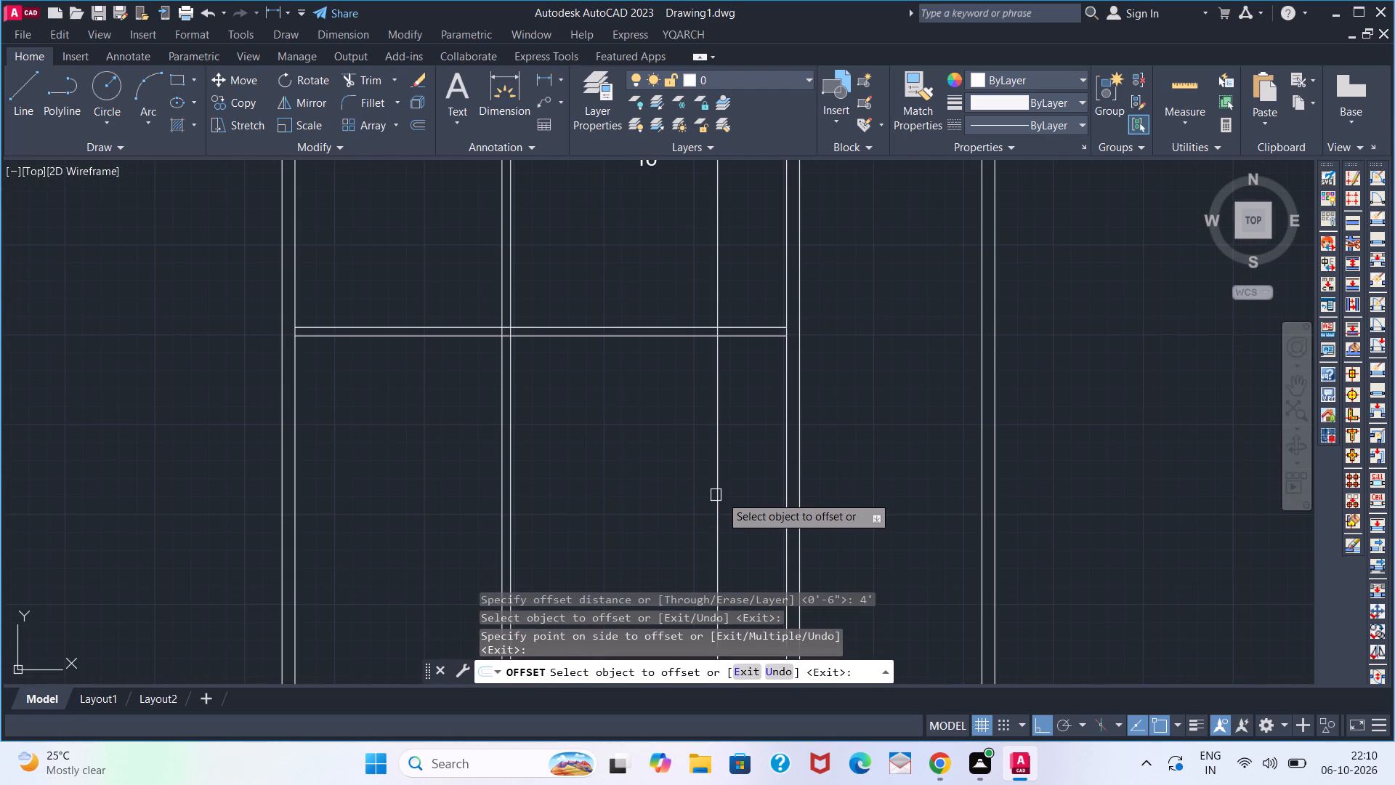
click(716, 496)
key(6)
key(Return)
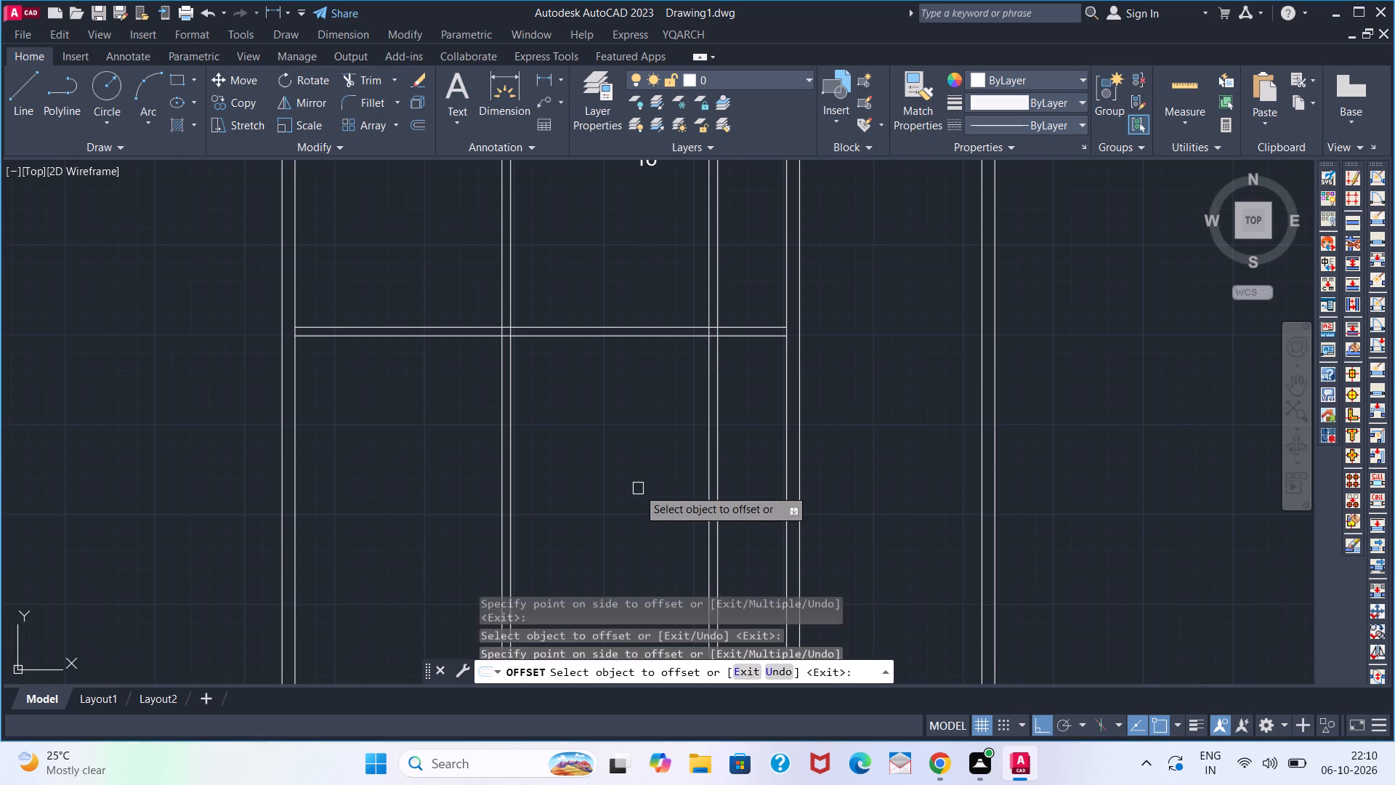
key(space)
Trim away the central vertical partition's two lines below the lower horizontal partition of the left plan.
middle_drag(663, 435, 664, 385)
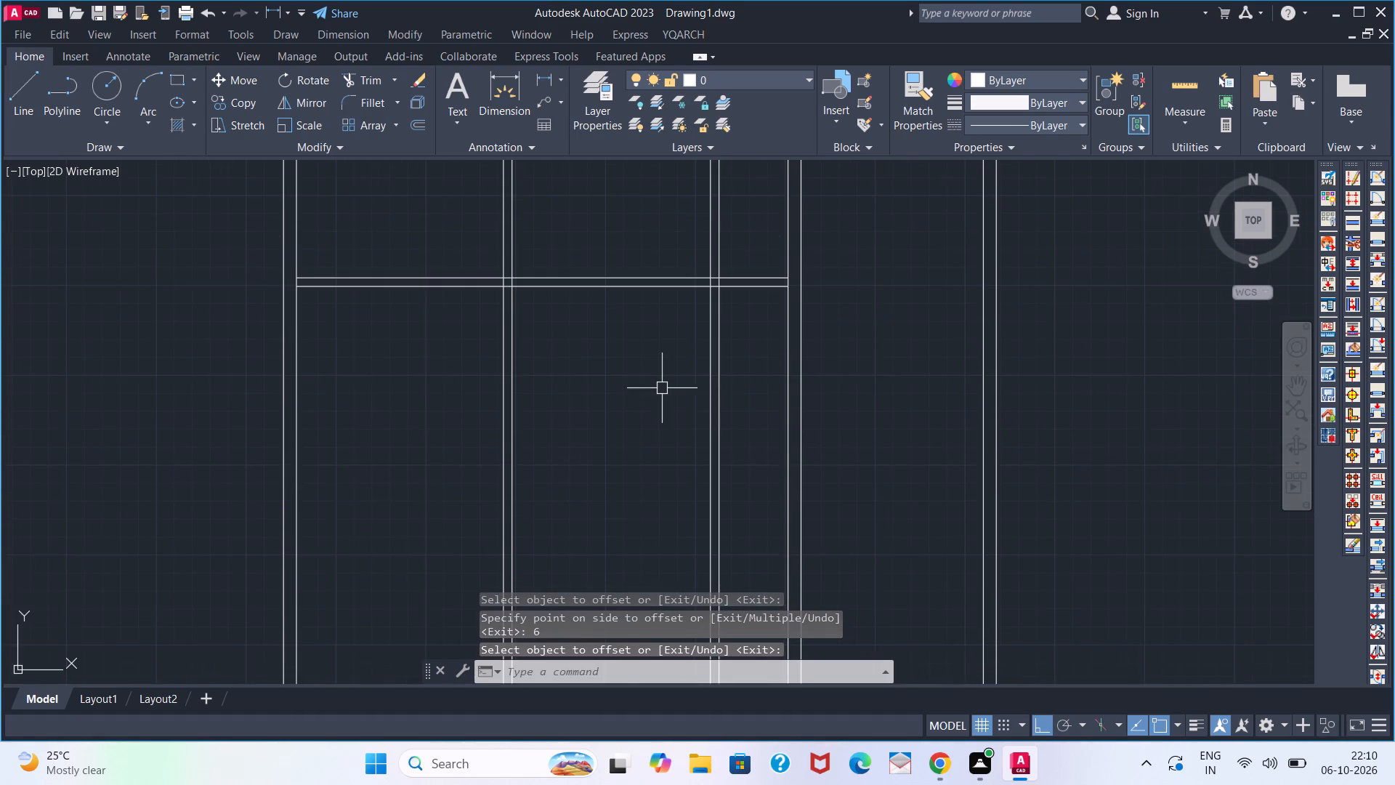
scroll(661, 388, down, 1)
middle_drag(655, 386, 639, 464)
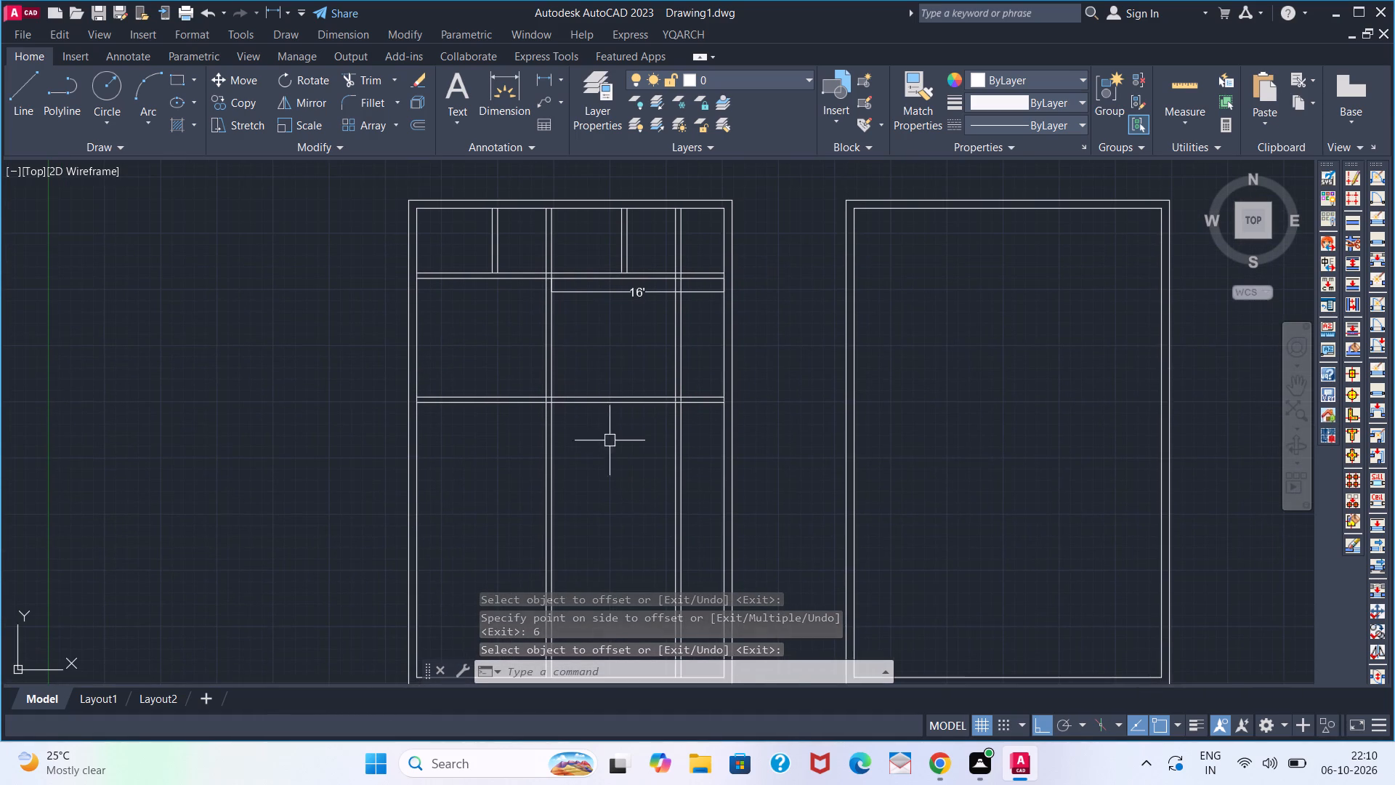
scroll(527, 419, up, 2)
key(t)
text(R)
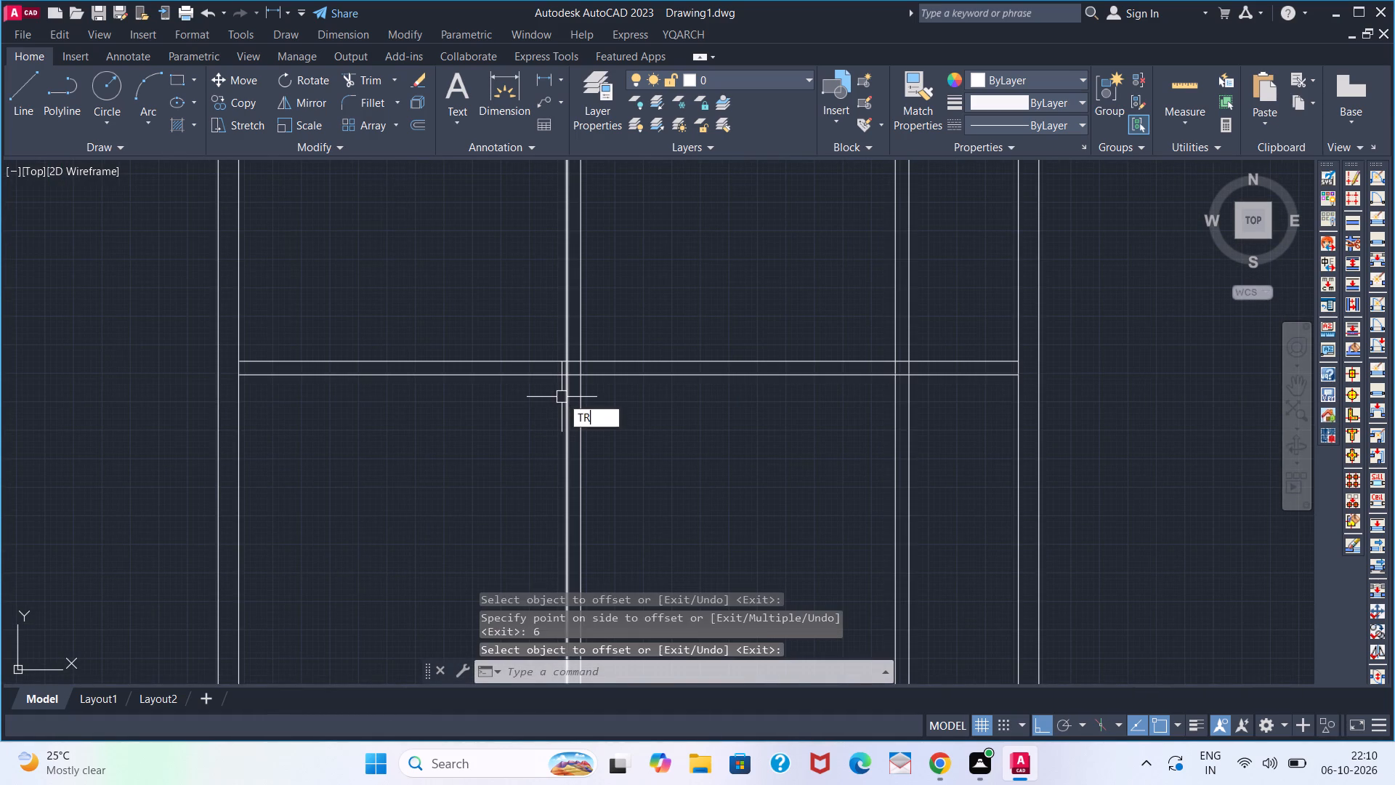
key(space)
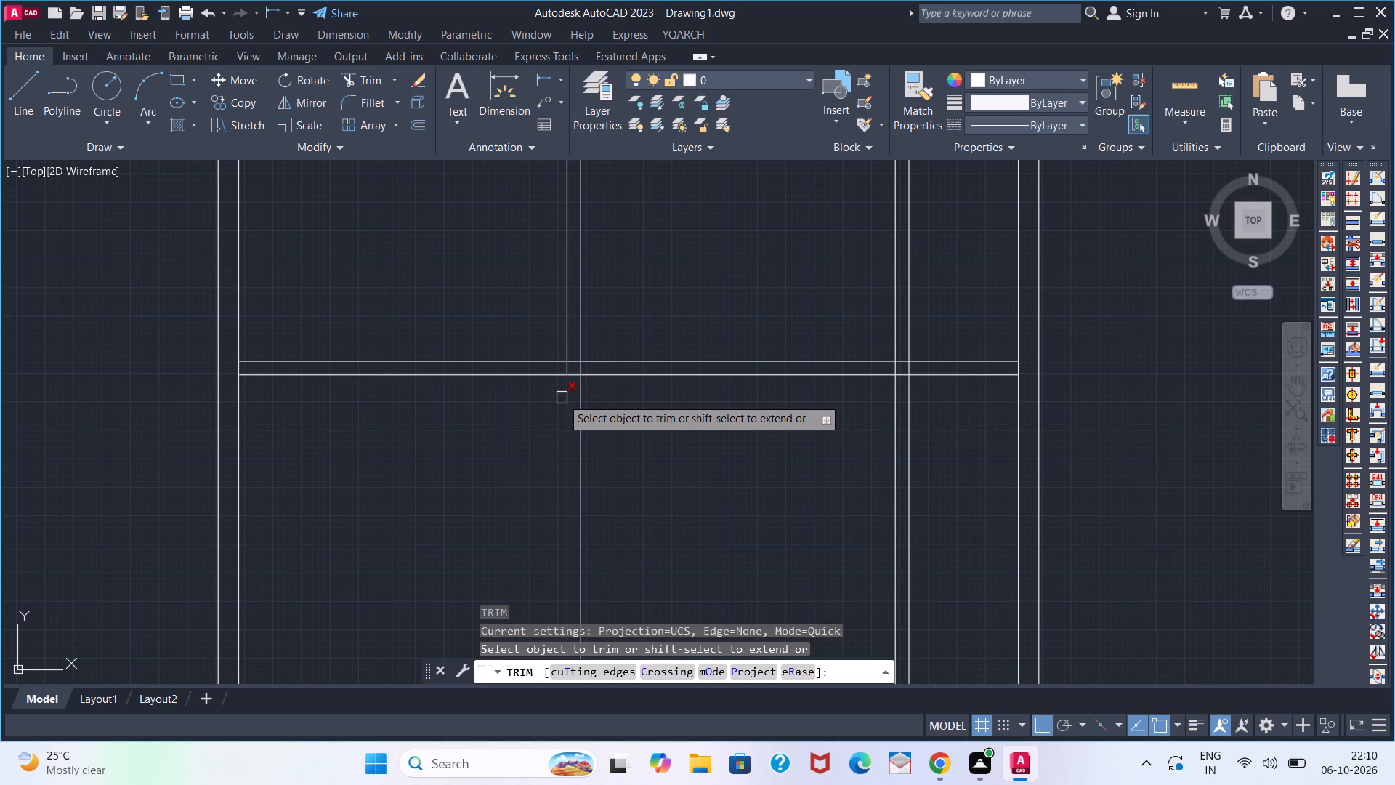
click(567, 401)
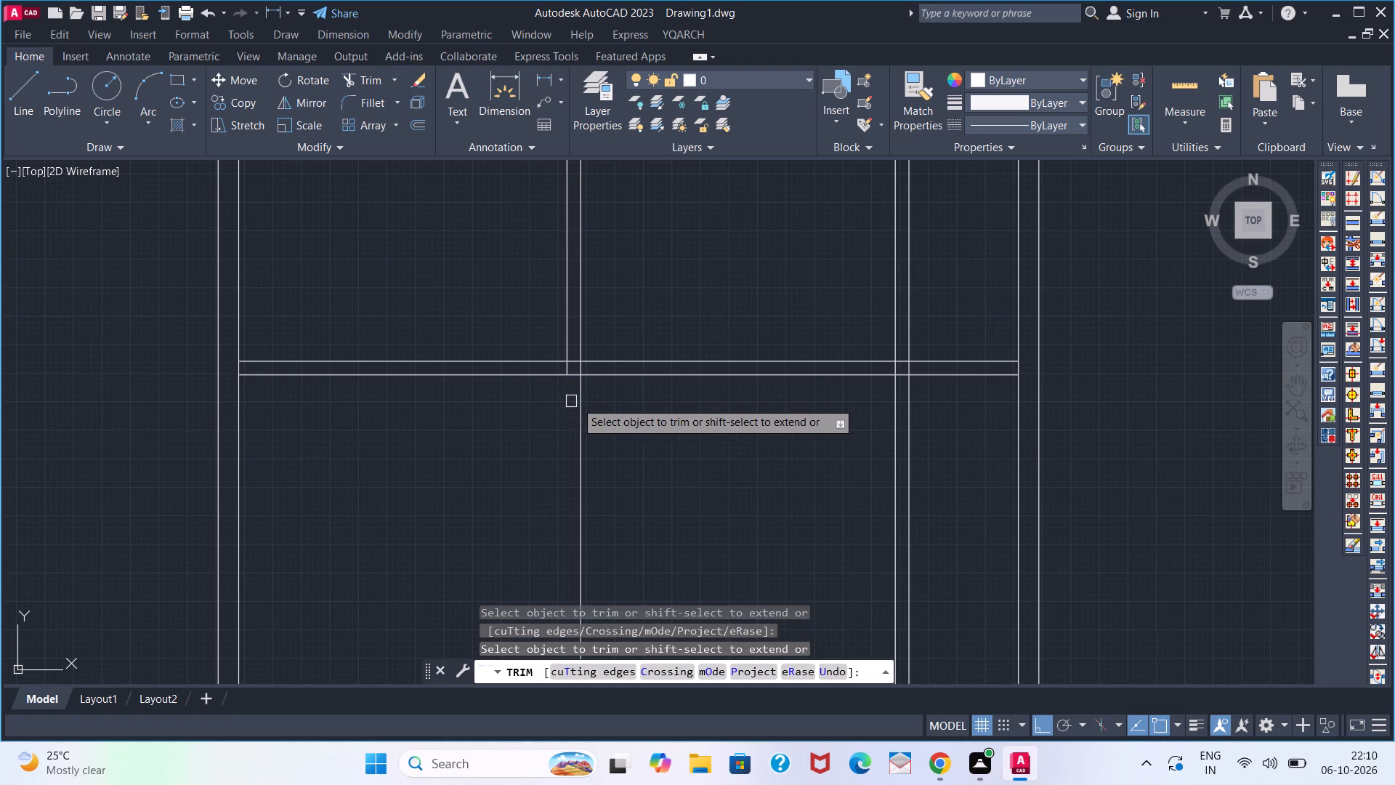
click(582, 402)
Trim the central vertical partition's two short line pieces inside the lower horizontal partition wall.
scroll(727, 485, down, 1)
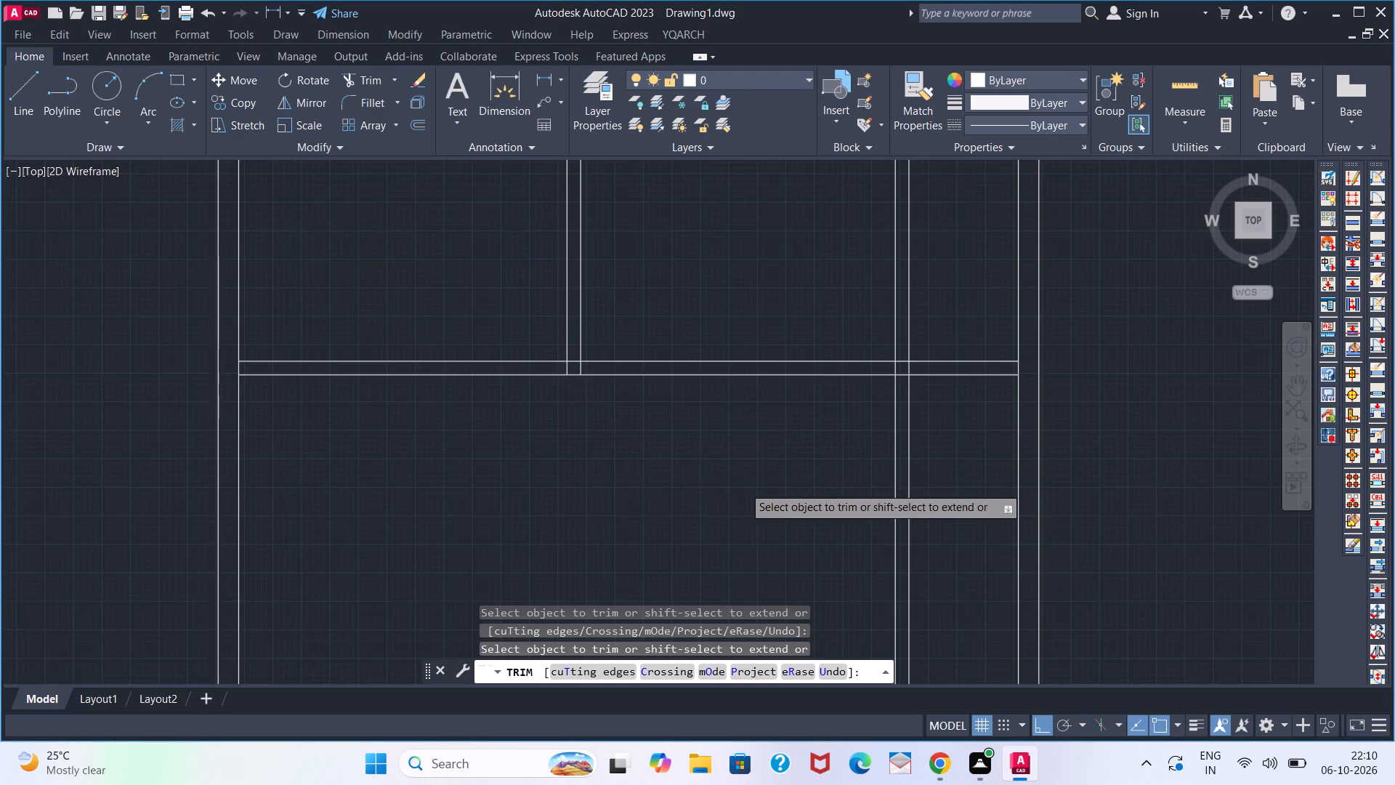
middle_drag(757, 486, 663, 475)
scroll(518, 405, up, 3)
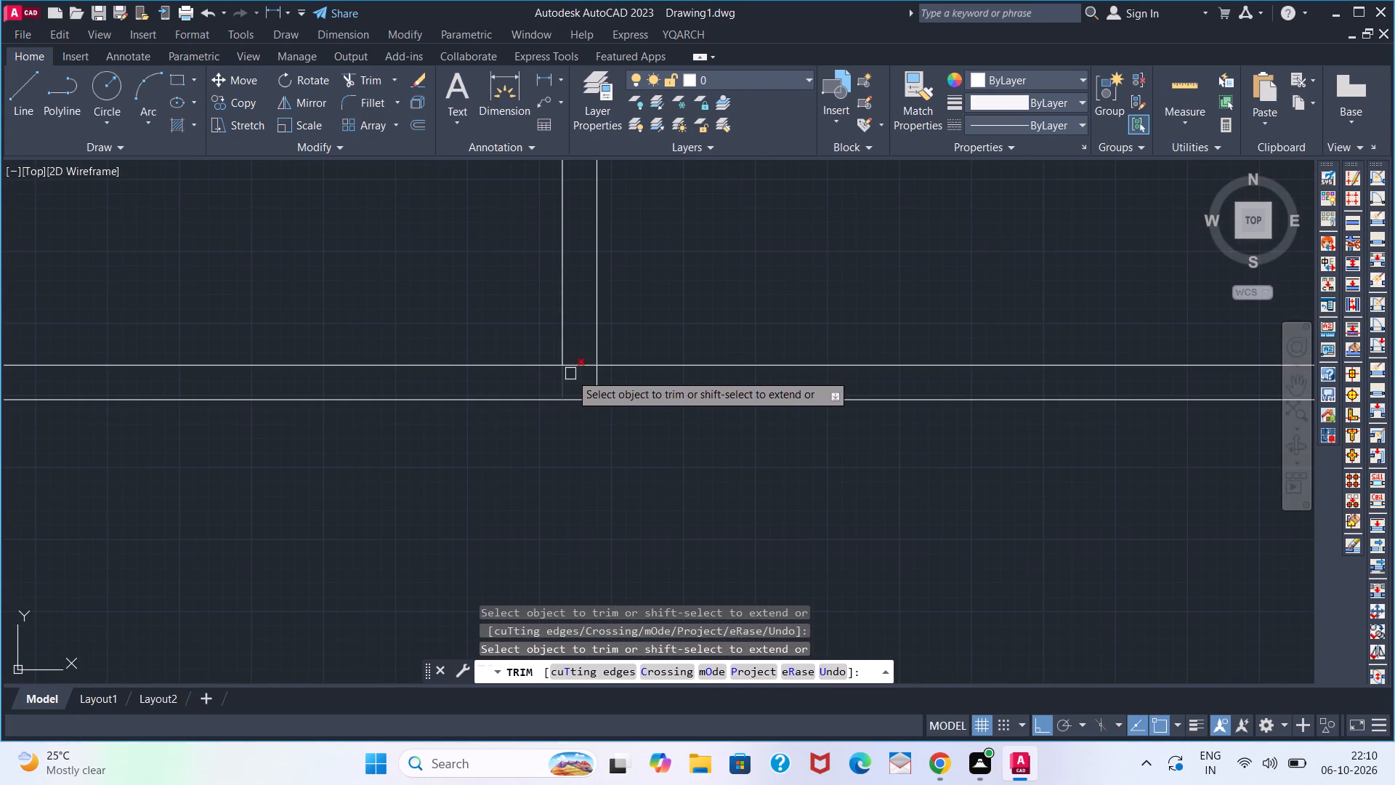
click(570, 374)
click(604, 385)
click(555, 382)
click(571, 387)
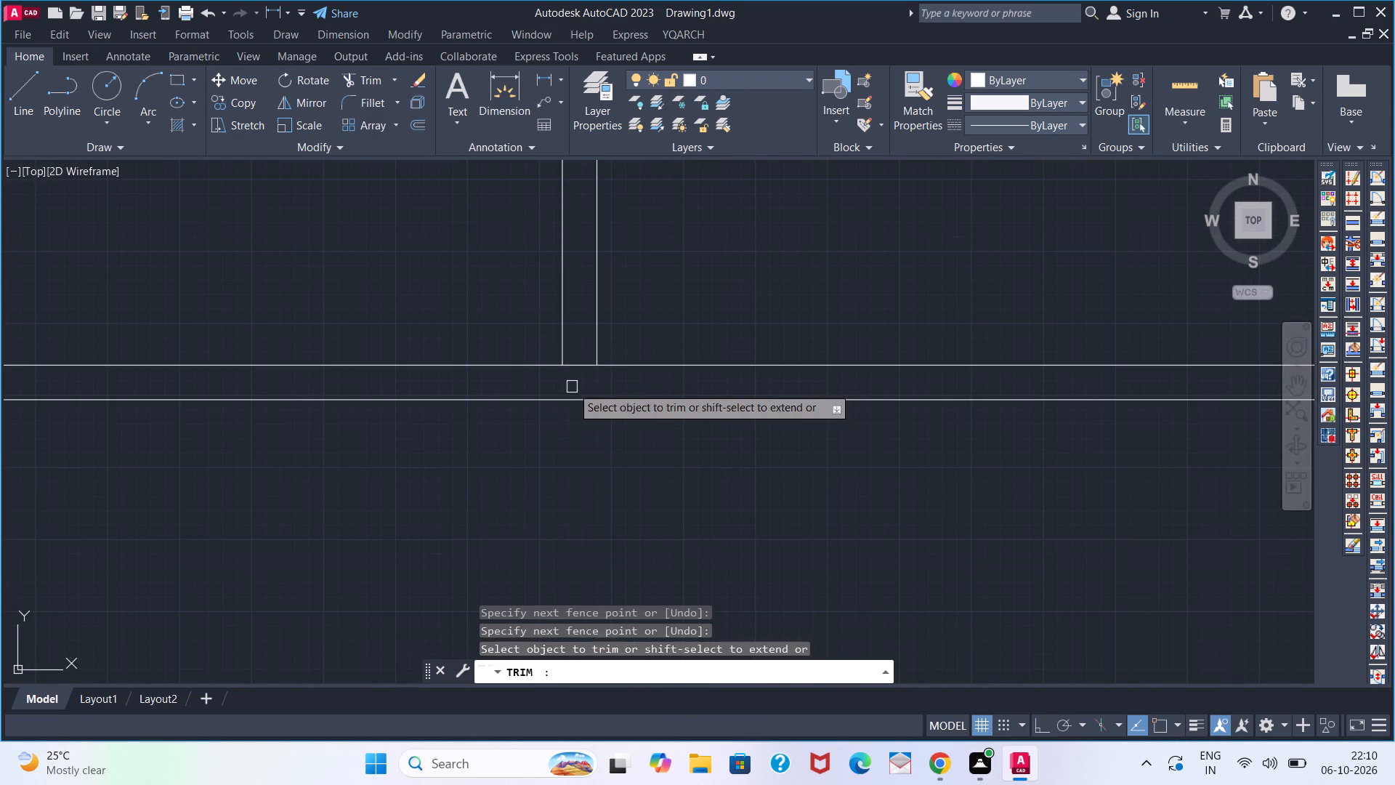
scroll(617, 410, down, 2)
scroll(683, 483, down, 1)
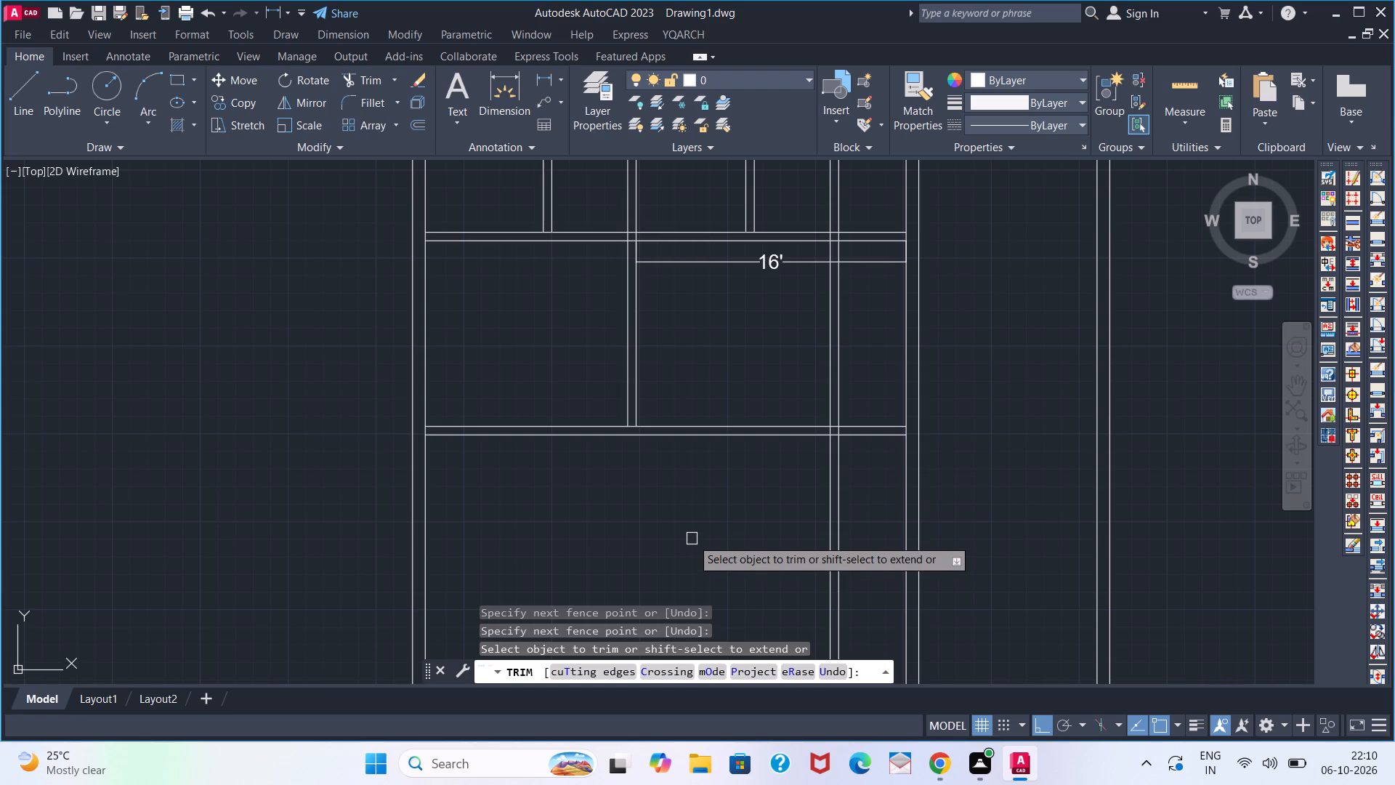
scroll(692, 539, down, 2)
middle_drag(698, 534, 711, 403)
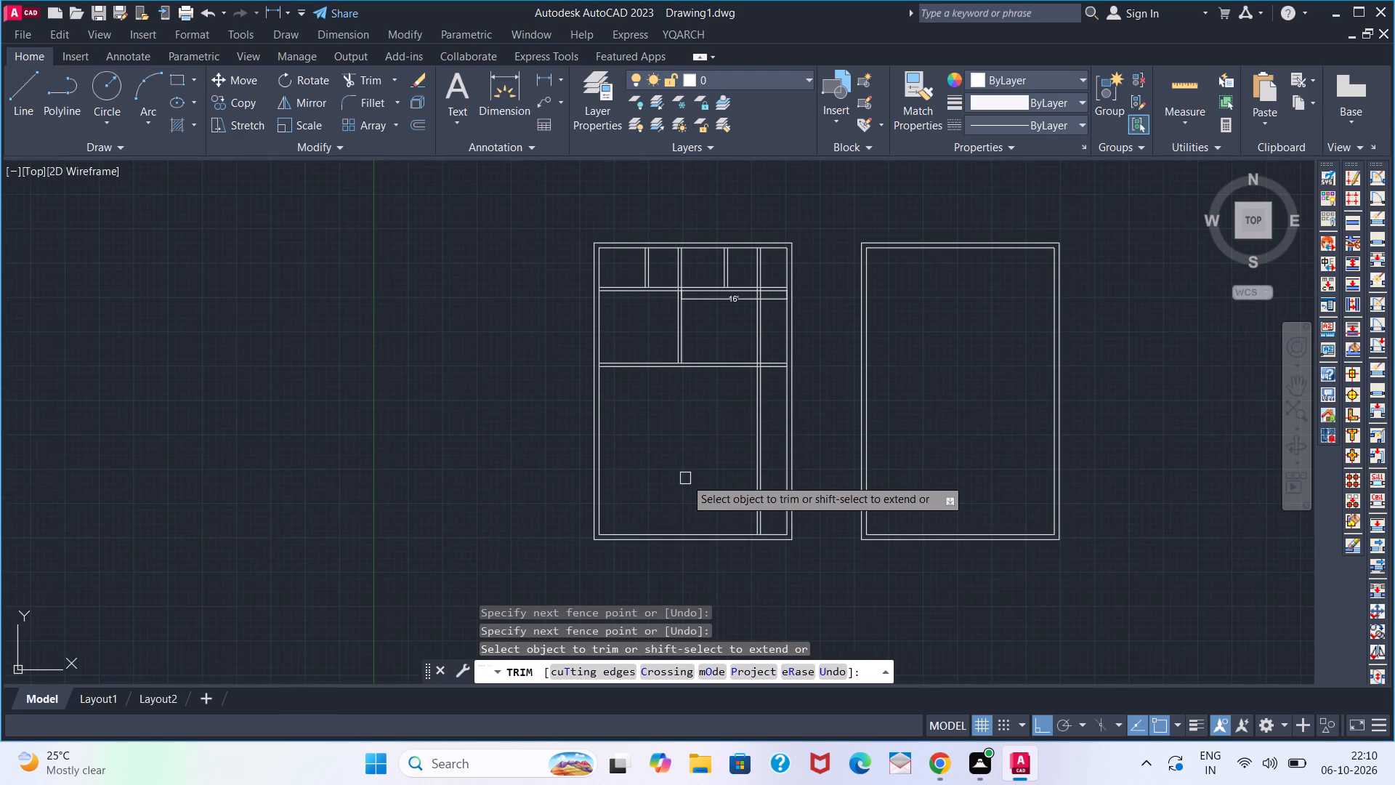
scroll(685, 478, up, 1)
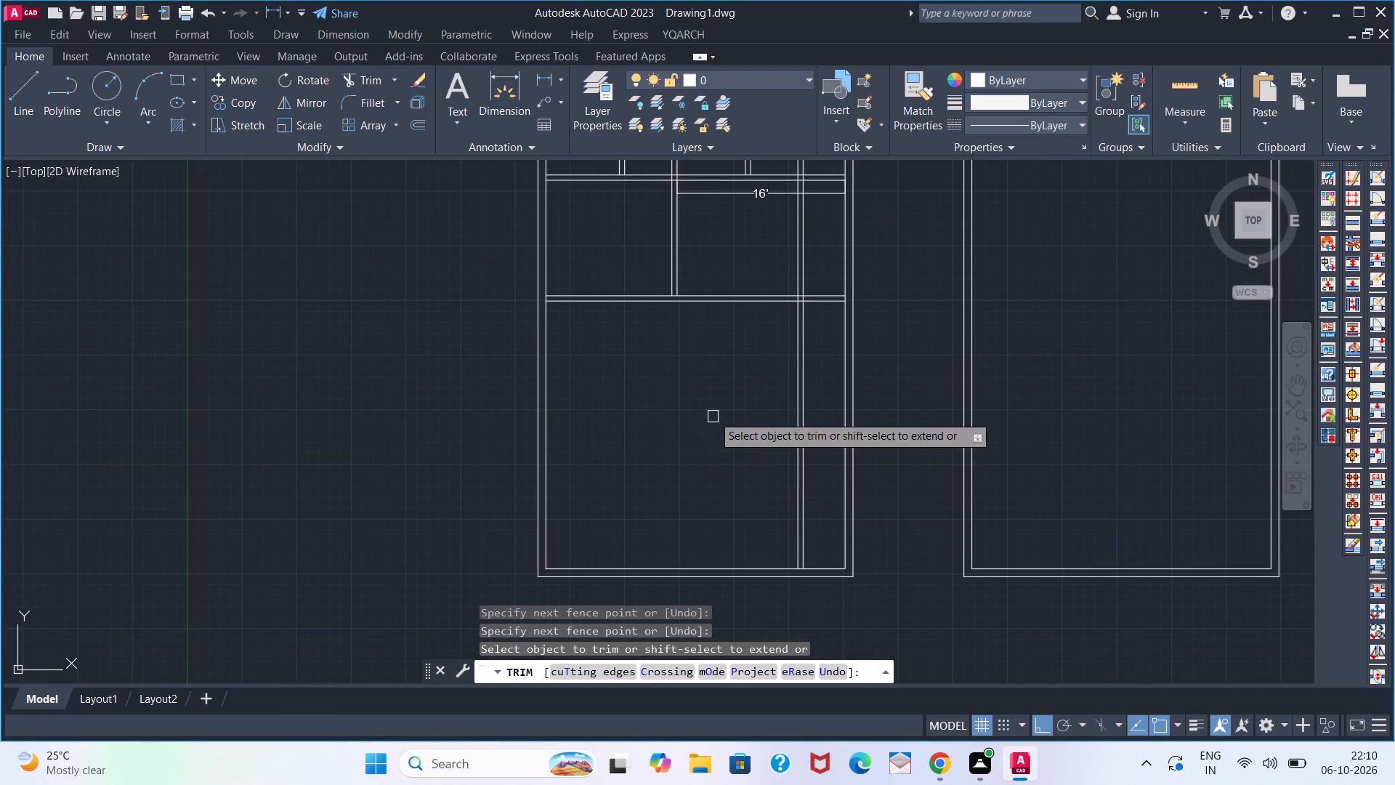
middle_drag(713, 411, 596, 519)
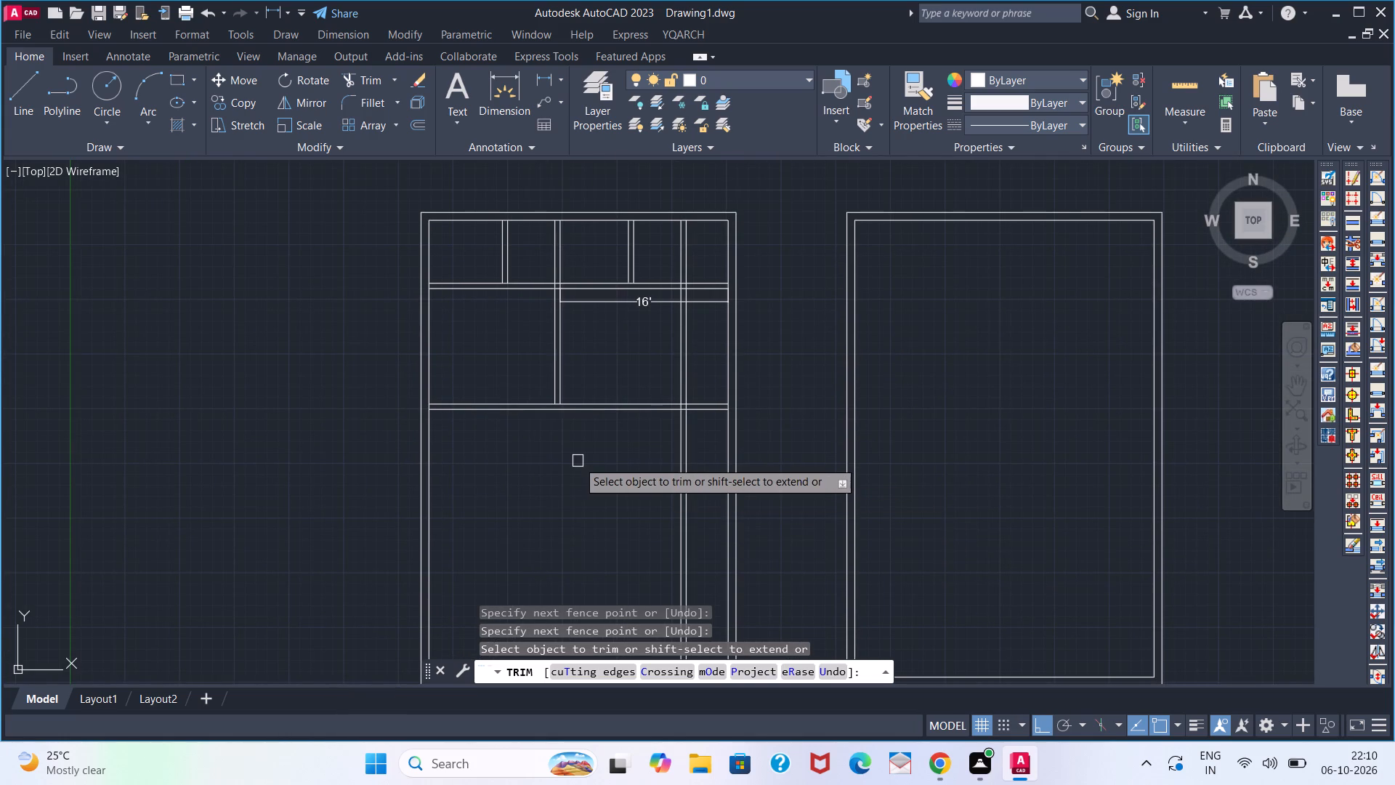
key(space)
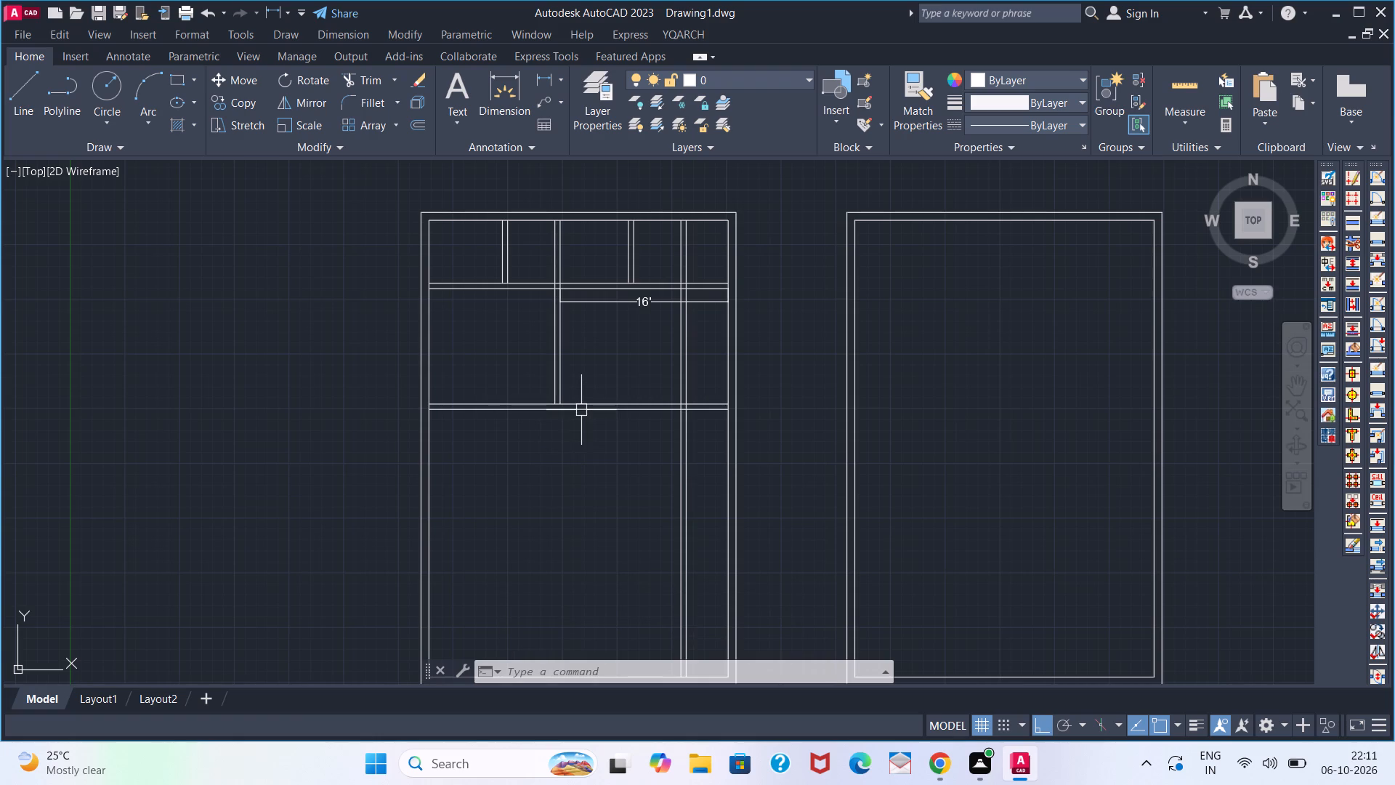
Offset the left plan's lower horizontal partition line 11' downward, and offset the new line 6" downward to form a third horizontal partition.
key(o)
key(Return)
text(11)
key(apostrophe)
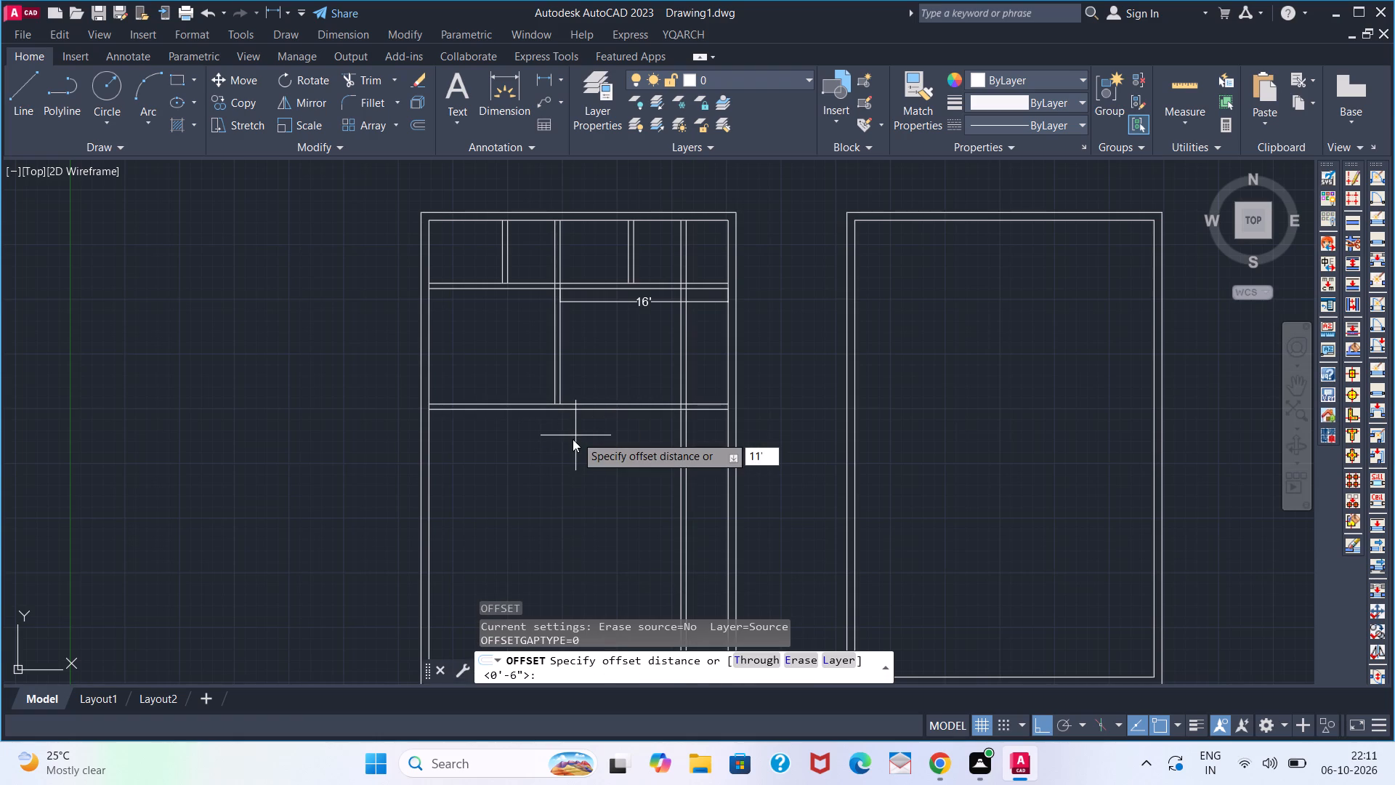
key(Return)
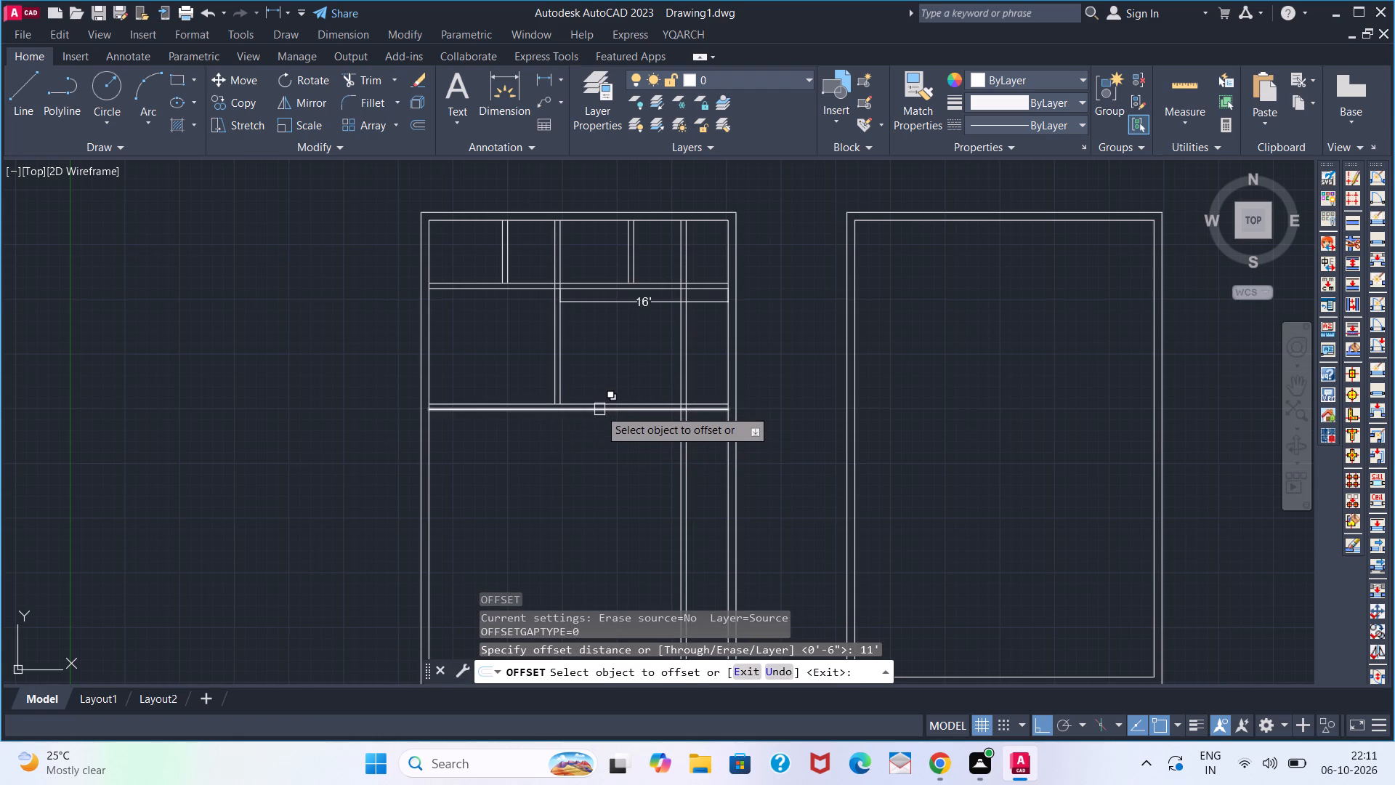
click(599, 409)
key(space)
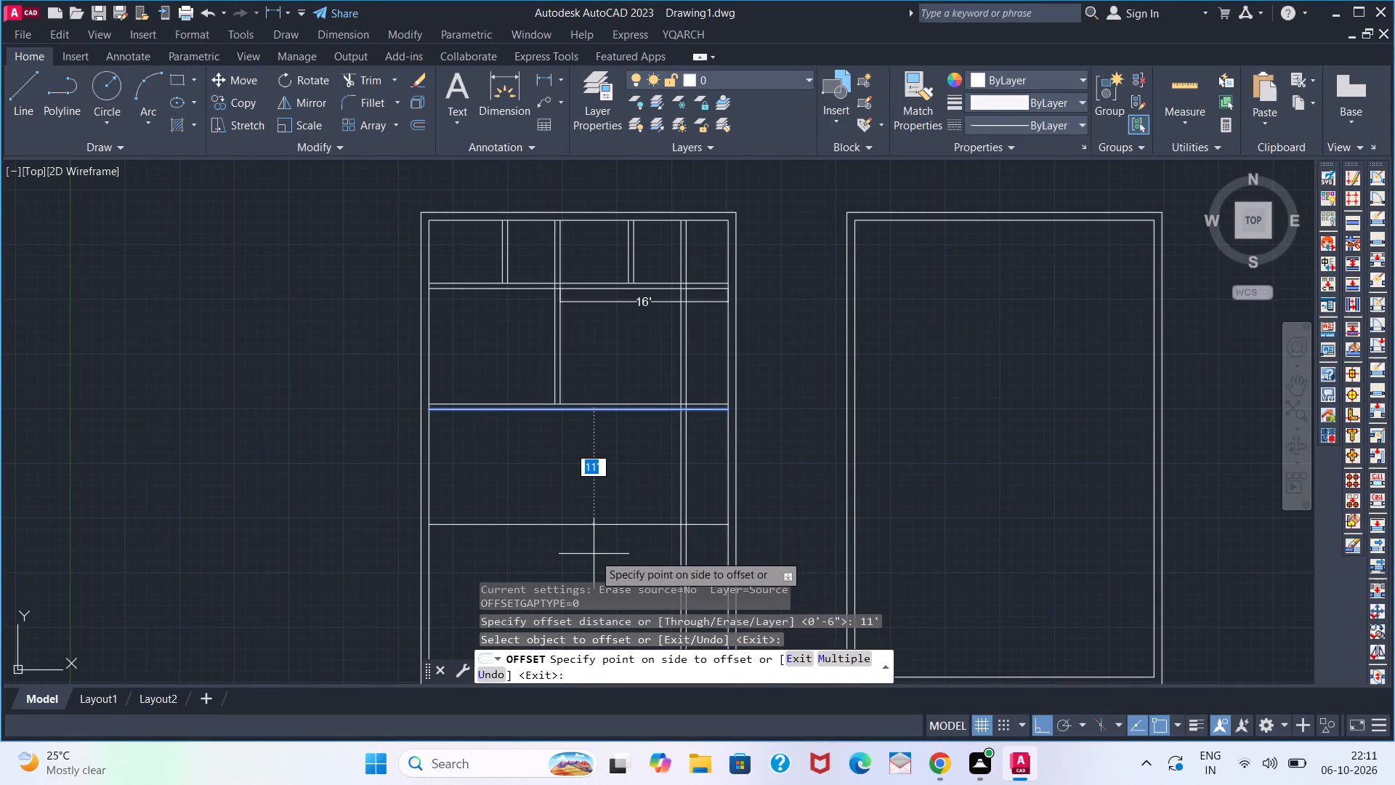
click(594, 553)
middle_drag(586, 474, 595, 367)
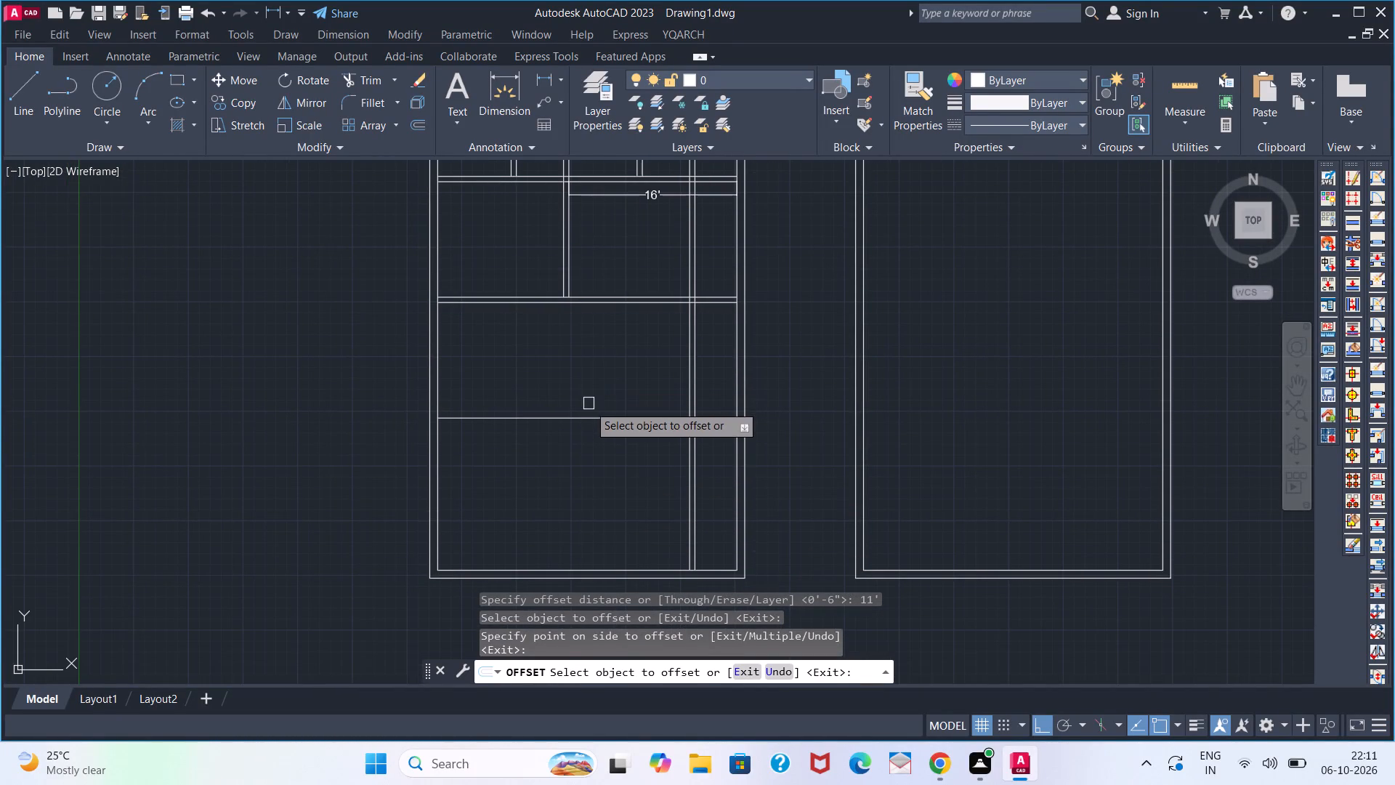
click(589, 416)
key(6)
key(Return)
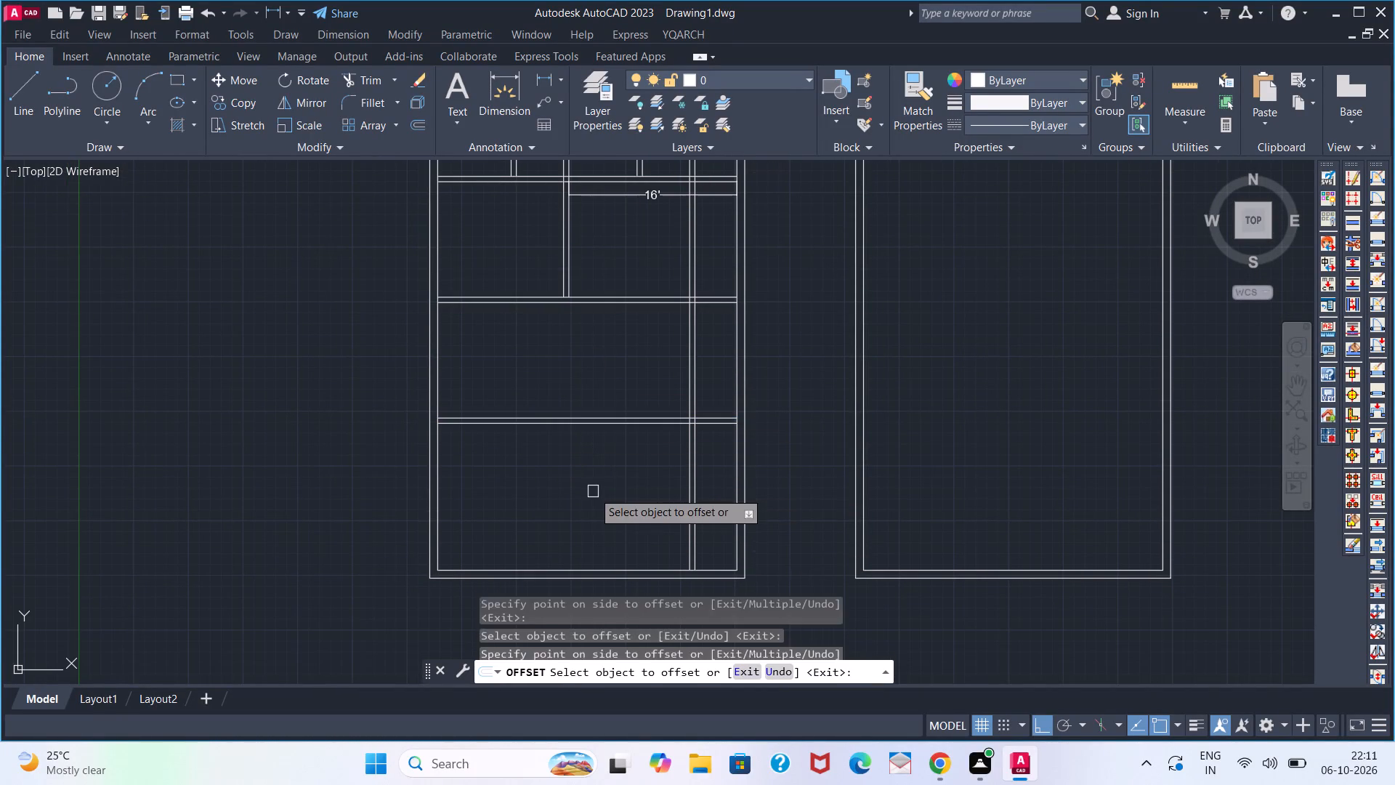
key(space)
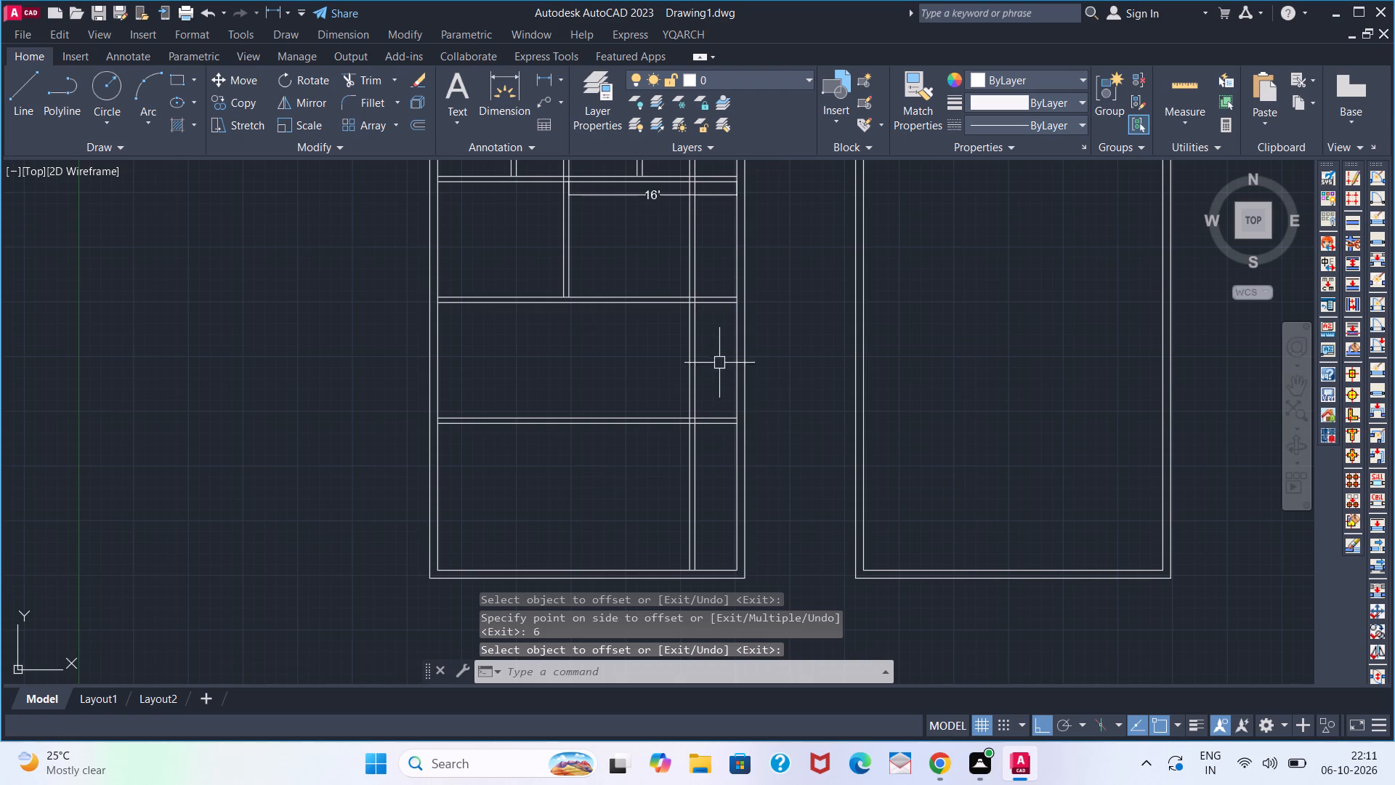
Offset the middle horizontal partition's lower line 5' downward, and offset the new line 6" downward to form another partition below it.
scroll(703, 324, up, 1)
middle_drag(708, 307, 682, 361)
scroll(705, 313, up, 1)
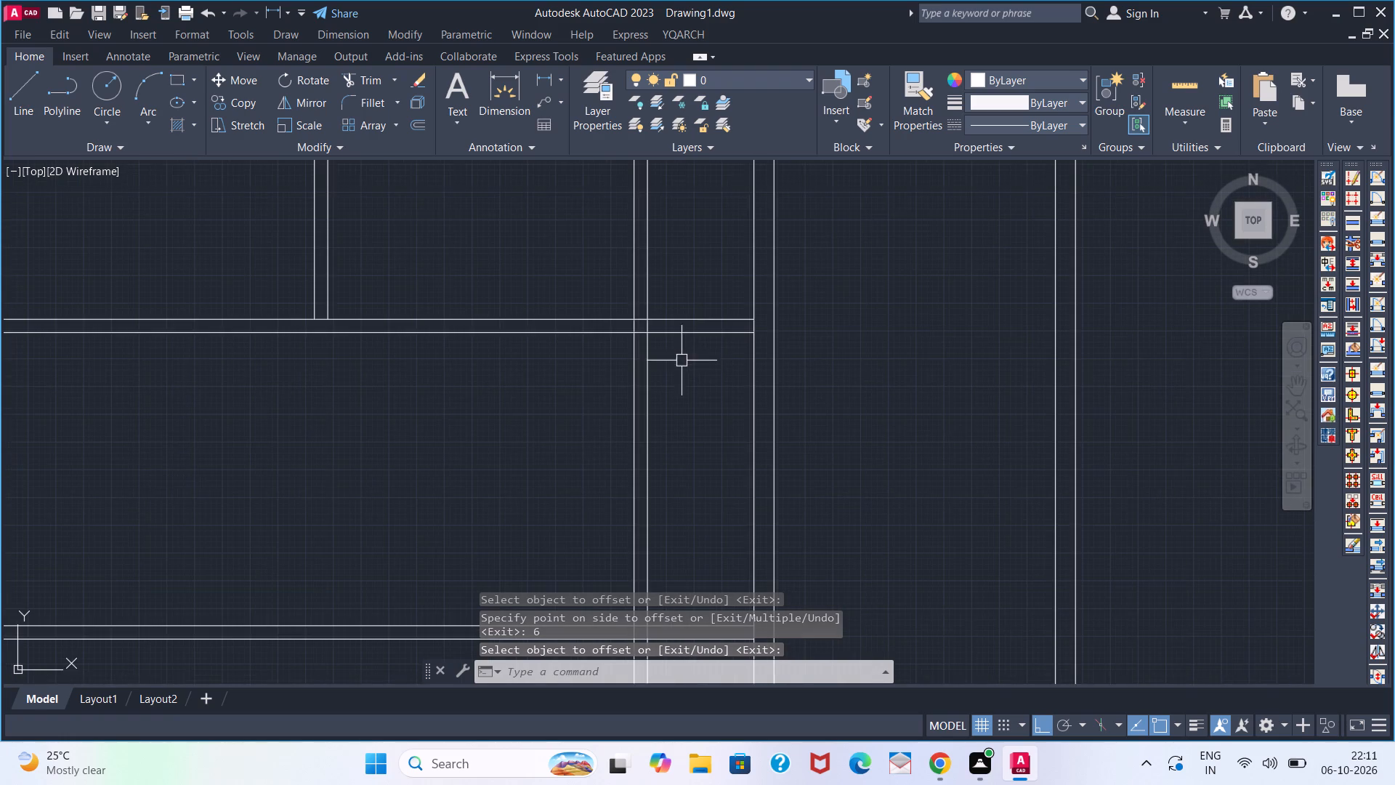
scroll(688, 345, up, 1)
key(o)
key(Return)
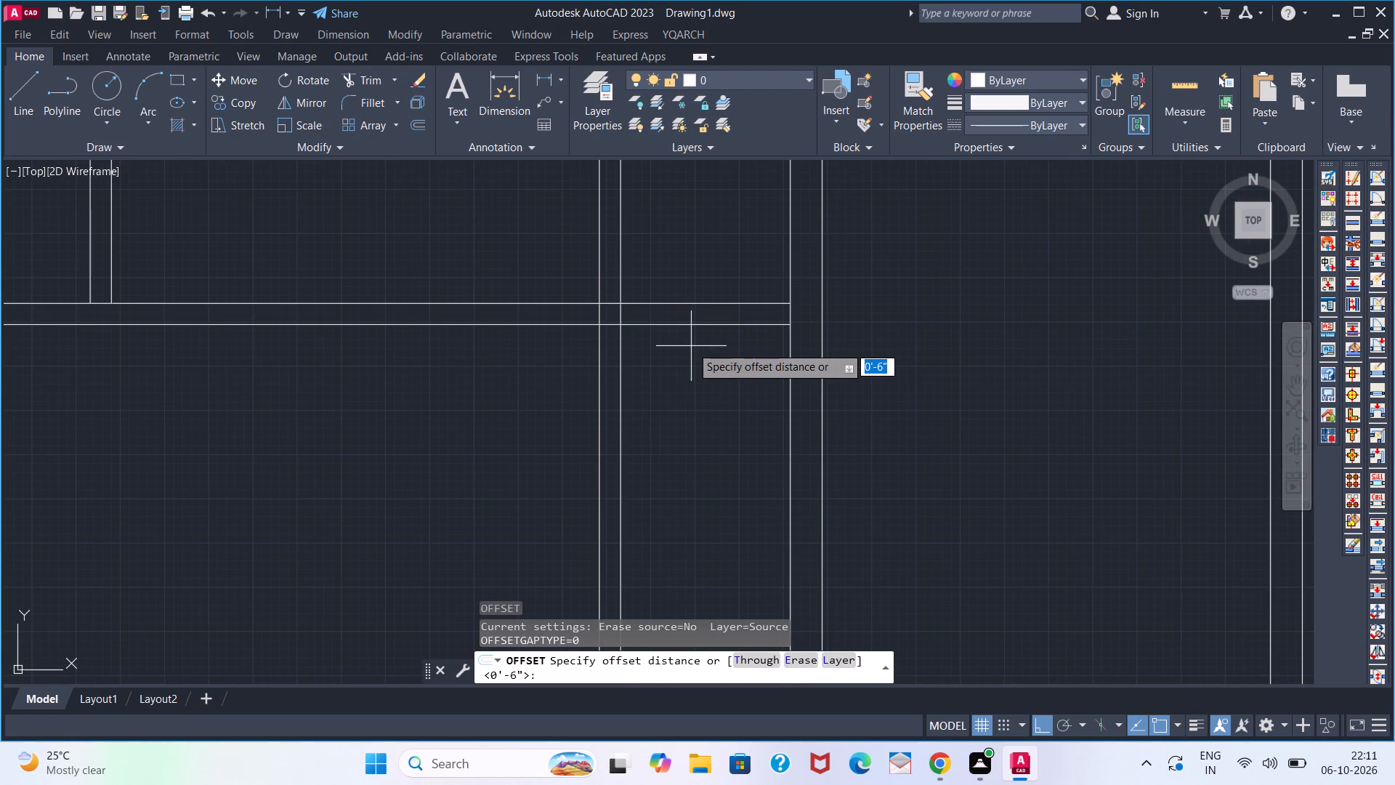
key(5)
key(apostrophe)
key(Return)
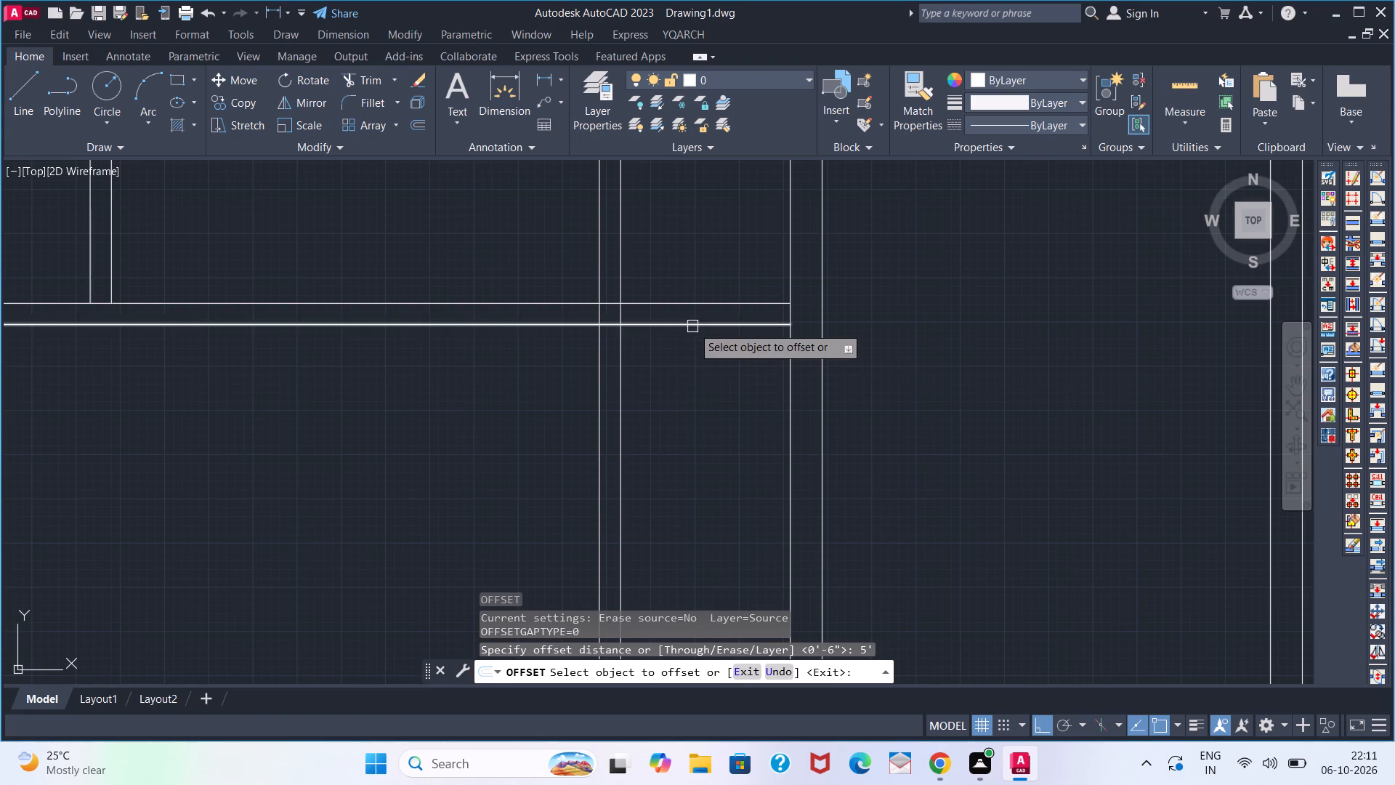
click(692, 326)
click(702, 479)
scroll(700, 483, down, 2)
middle_drag(697, 481, 699, 398)
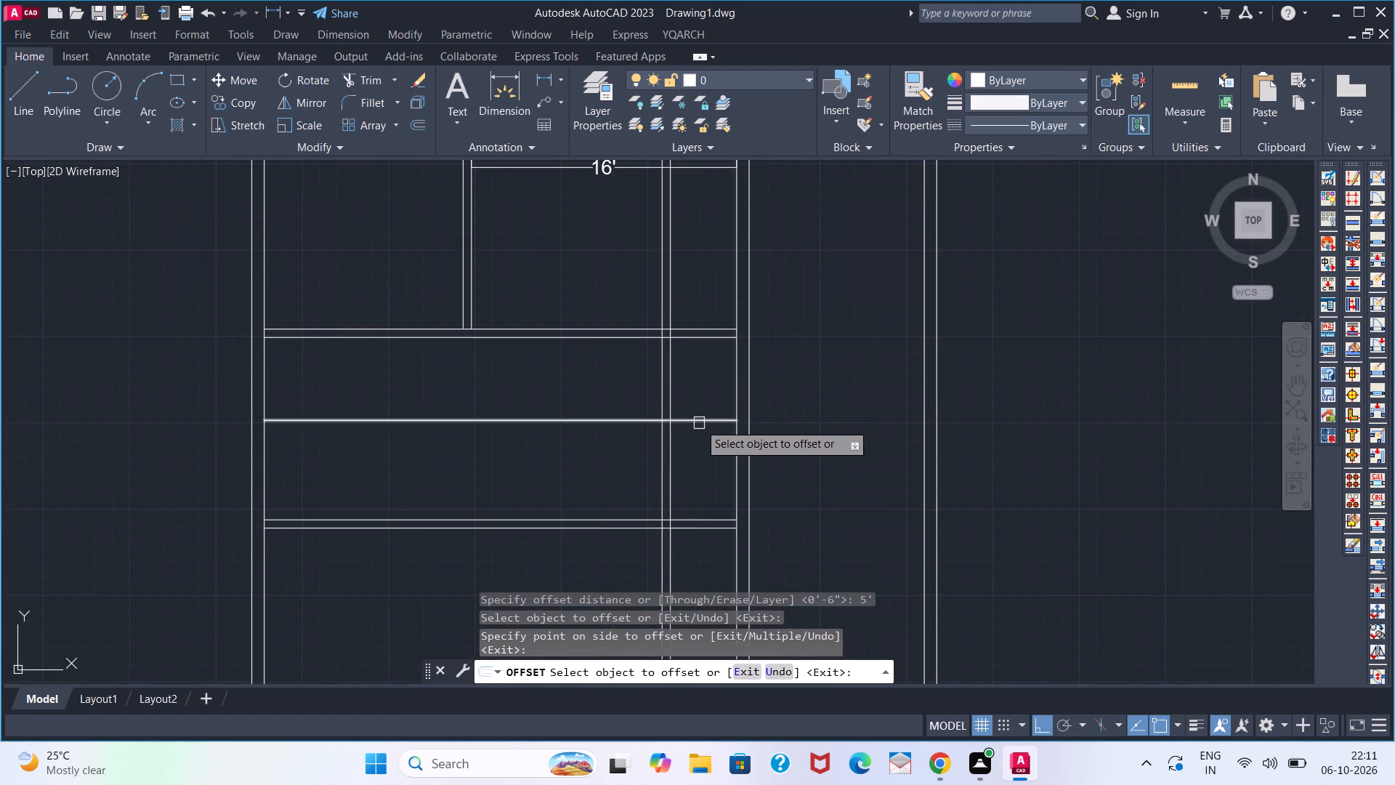
click(699, 423)
key(6)
key(Return)
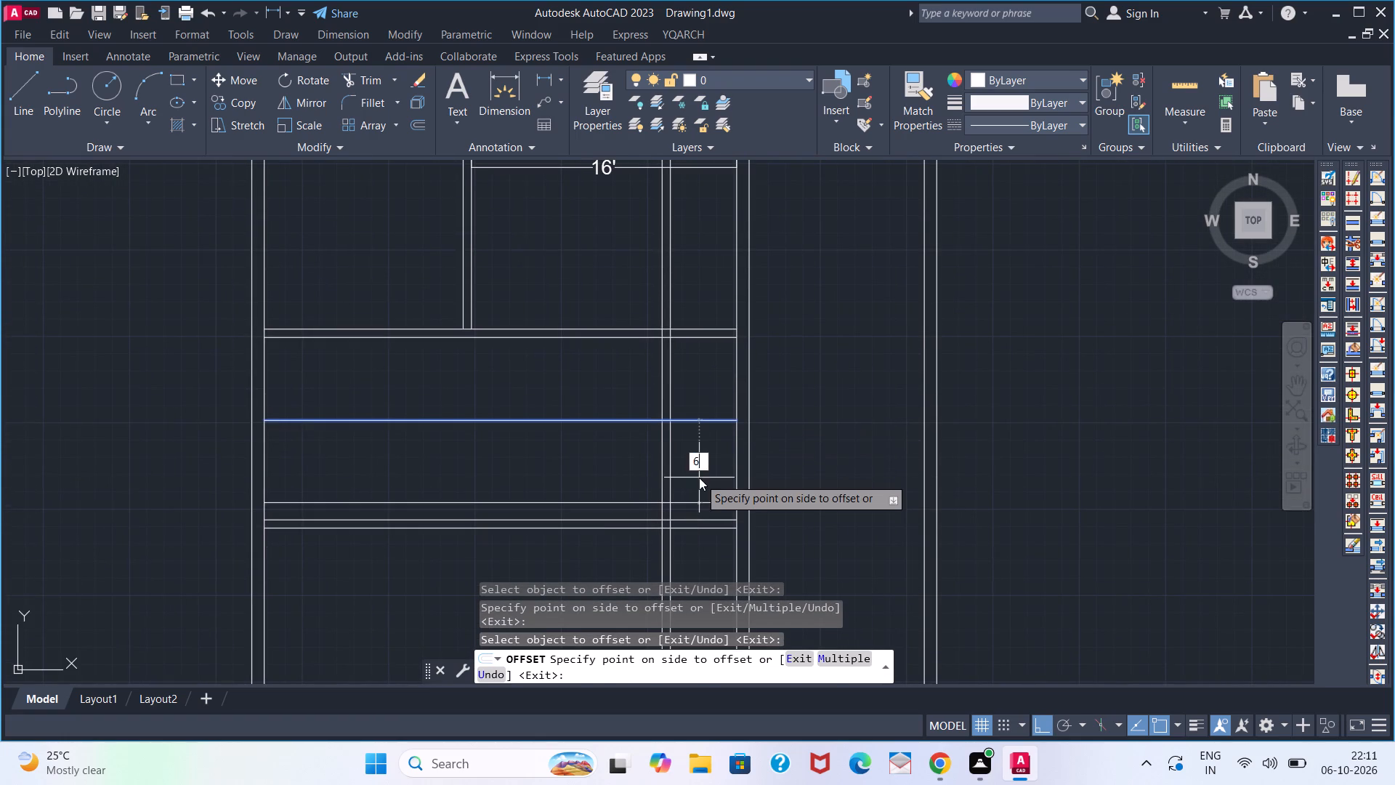
key(space)
Trim the new 5' partition's lines between the right vertical partition's lines and delete its segments to the left, keeping the short right part.
scroll(674, 422, up, 4)
scroll(659, 427, down, 1)
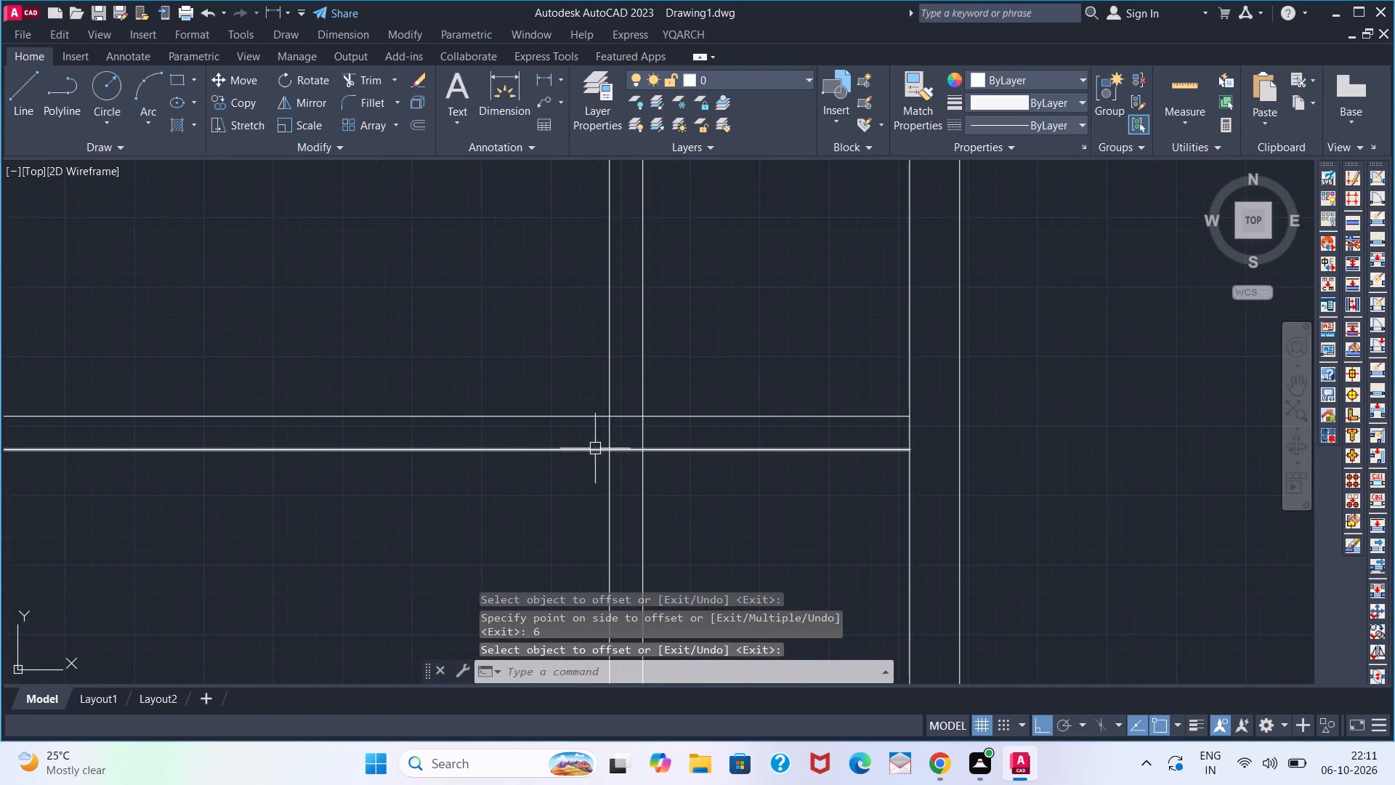
scroll(587, 450, down, 2)
key(t)
text(R)
key(space)
scroll(605, 452, up, 2)
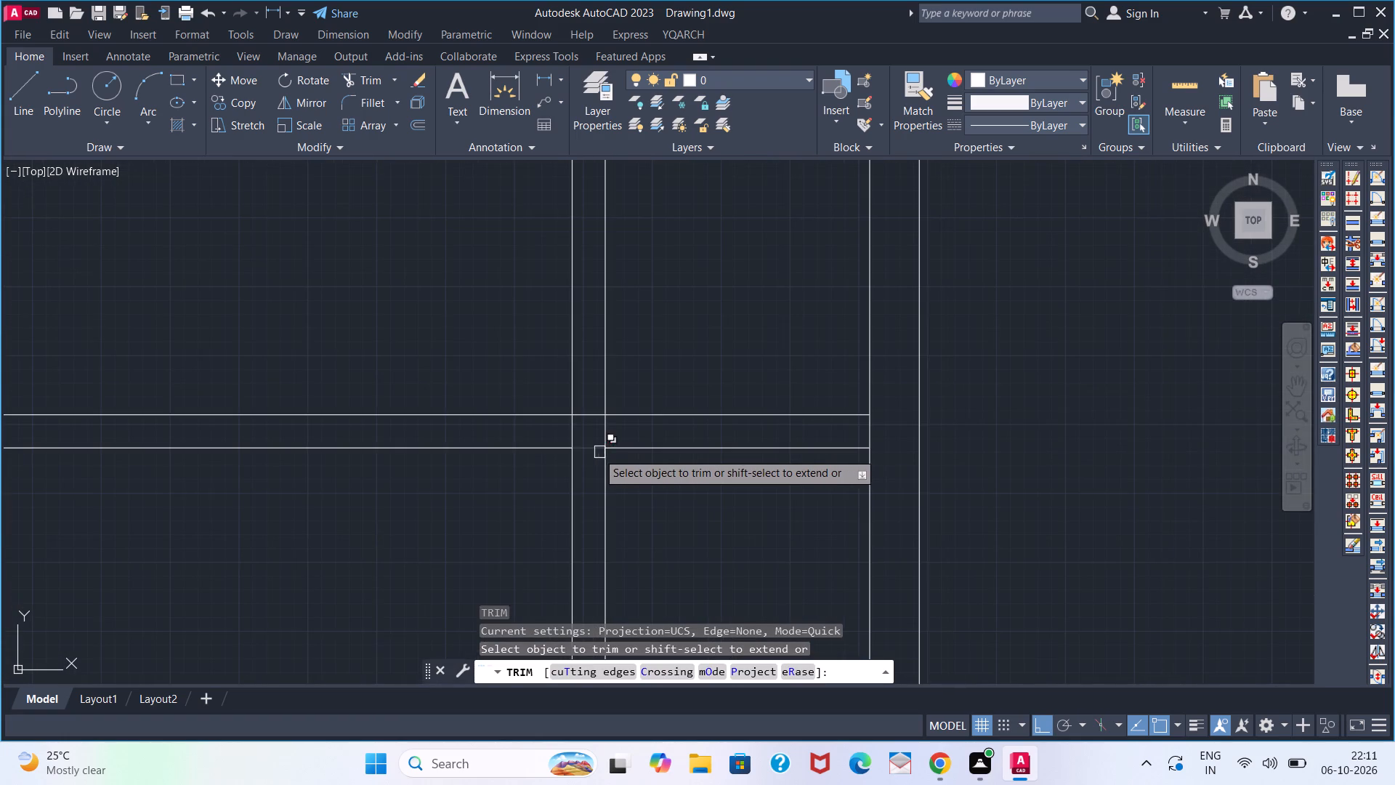
click(592, 452)
click(588, 414)
key(space)
drag(533, 377, 512, 397)
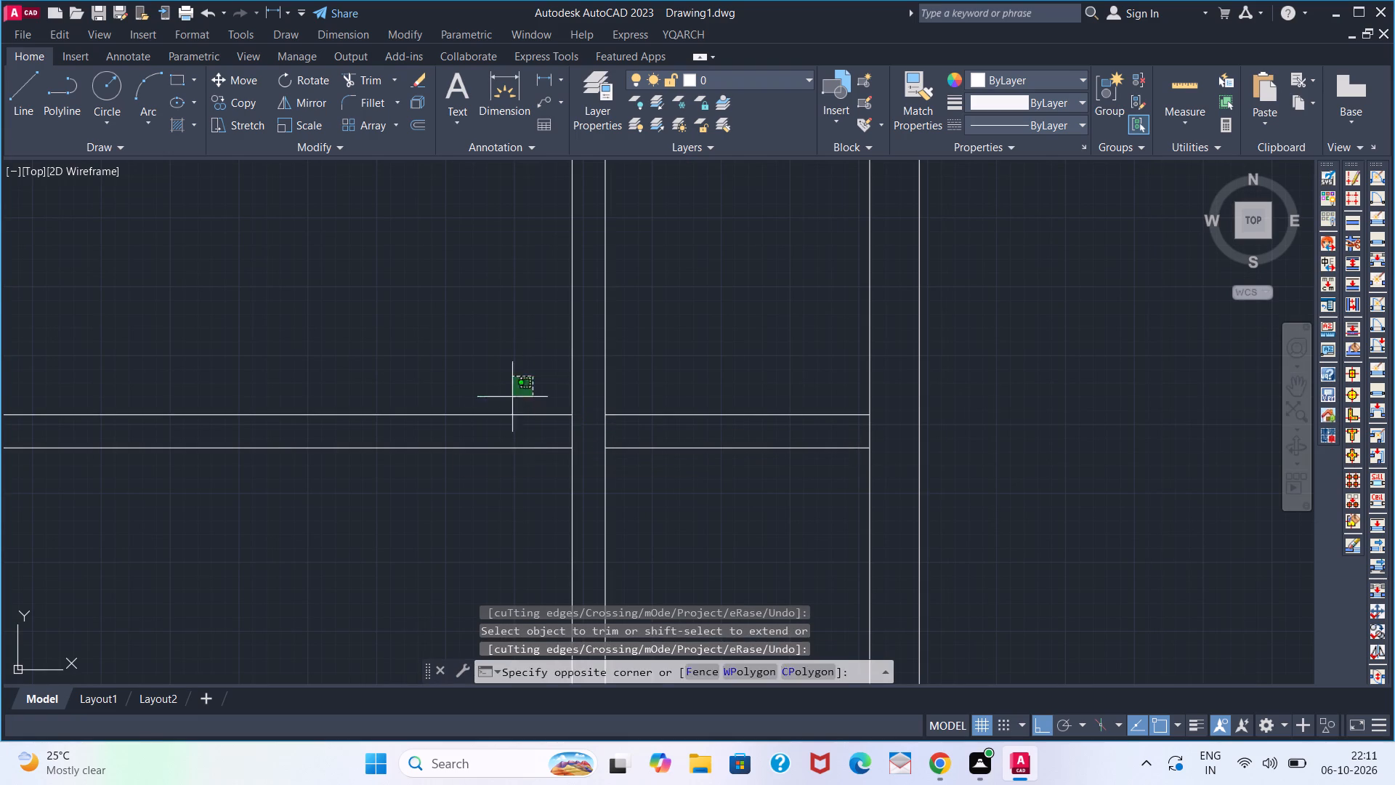
click(317, 528)
key(Delete)
Trim the right vertical partition's lines inside the middle horizontal partition and delete its two line segments above that wall.
scroll(370, 499, down, 1)
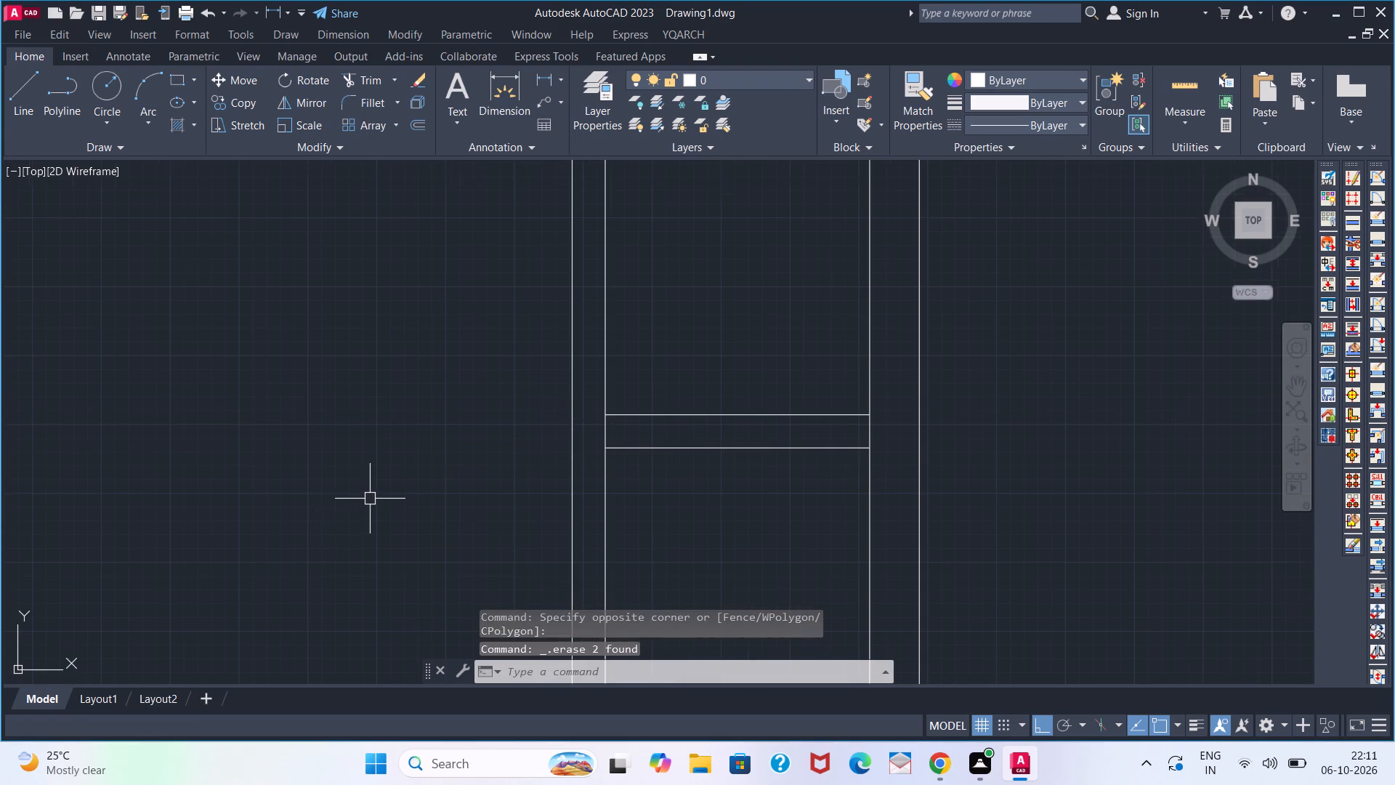
scroll(371, 499, down, 2)
middle_drag(365, 501, 710, 466)
middle_drag(680, 431, 652, 537)
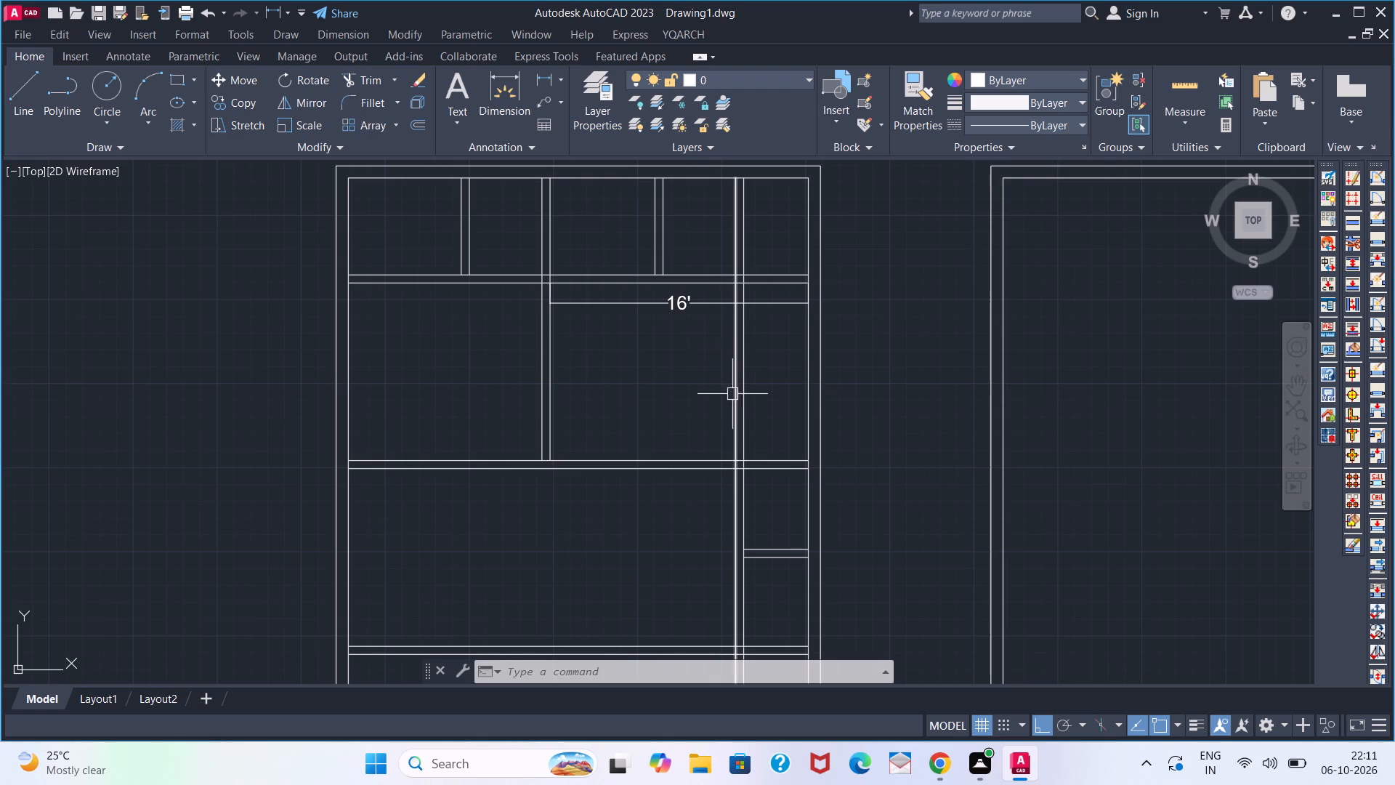
text(TR)
key(space)
scroll(731, 463, up, 3)
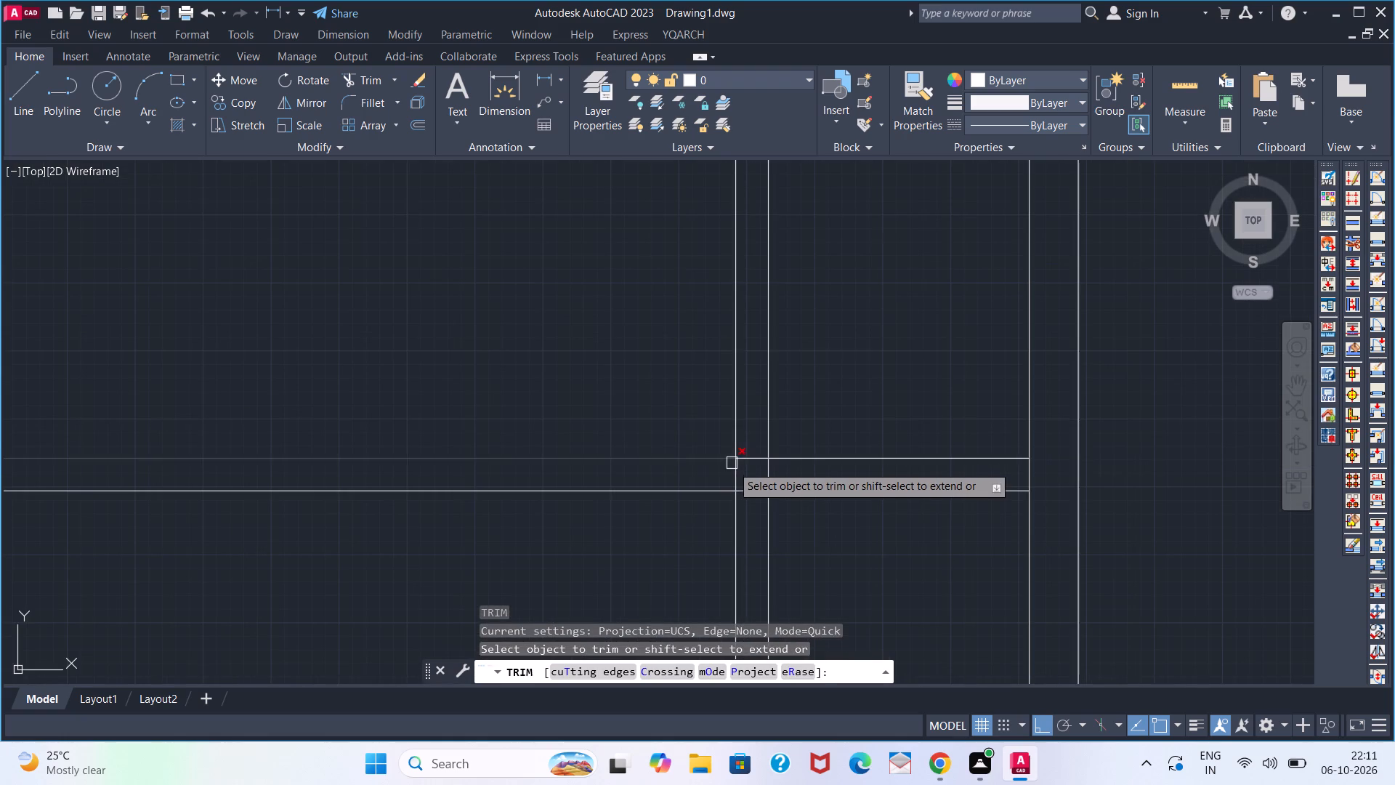
click(732, 474)
click(765, 476)
key(space)
scroll(791, 385, down, 3)
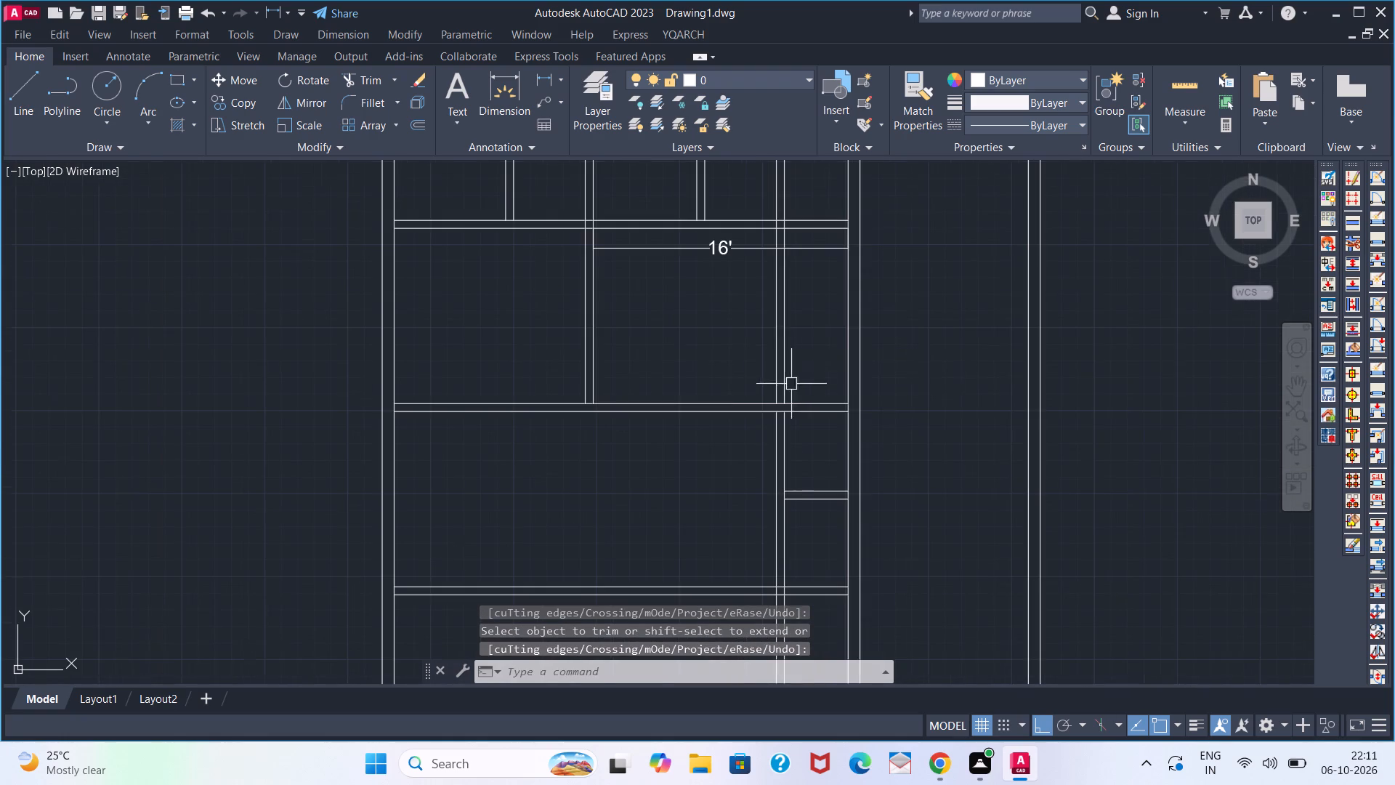
drag(799, 361, 788, 360)
click(731, 362)
key(Delete)
Trim the right vertical partition's lines inside the lowest horizontal partition and delete its two line segments below that wall.
scroll(757, 324, down, 2)
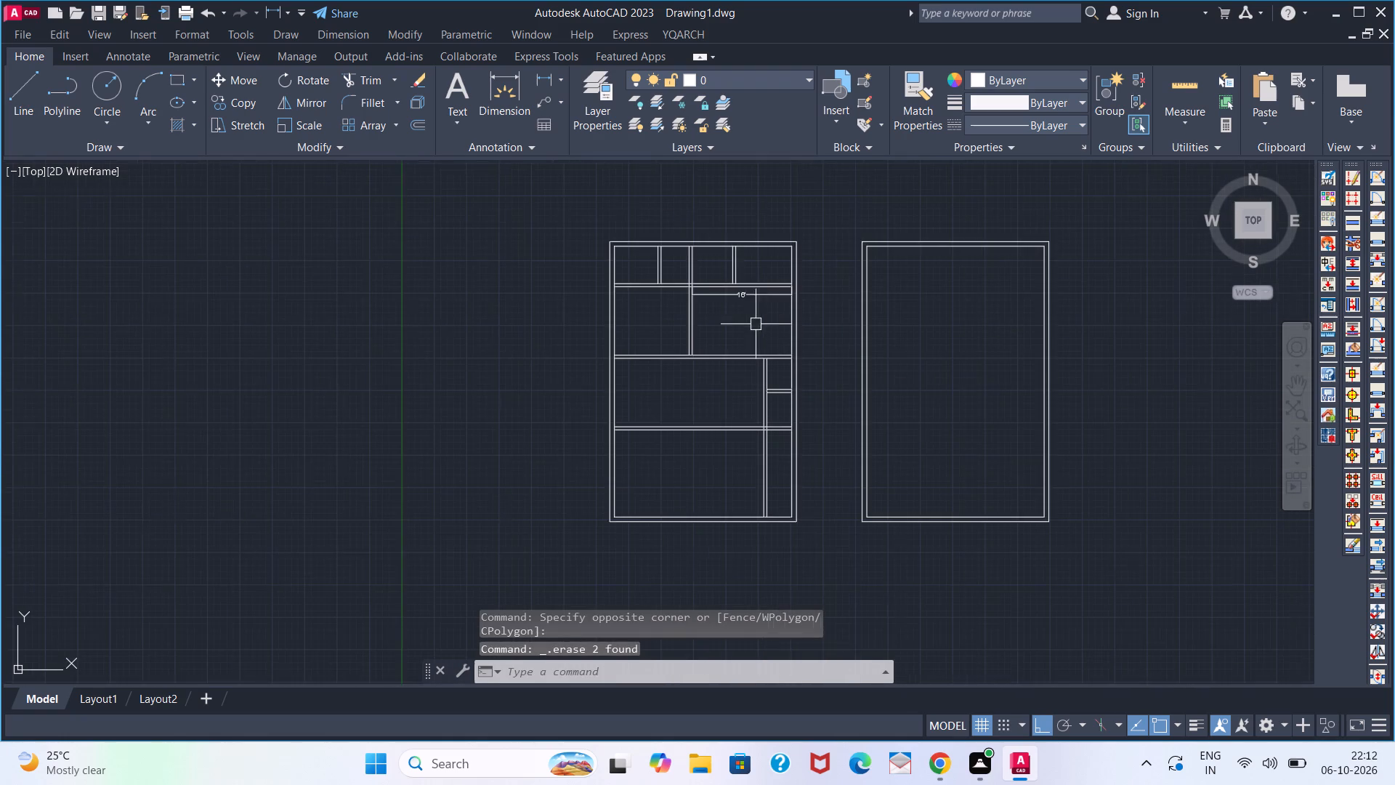
middle_drag(749, 329, 672, 360)
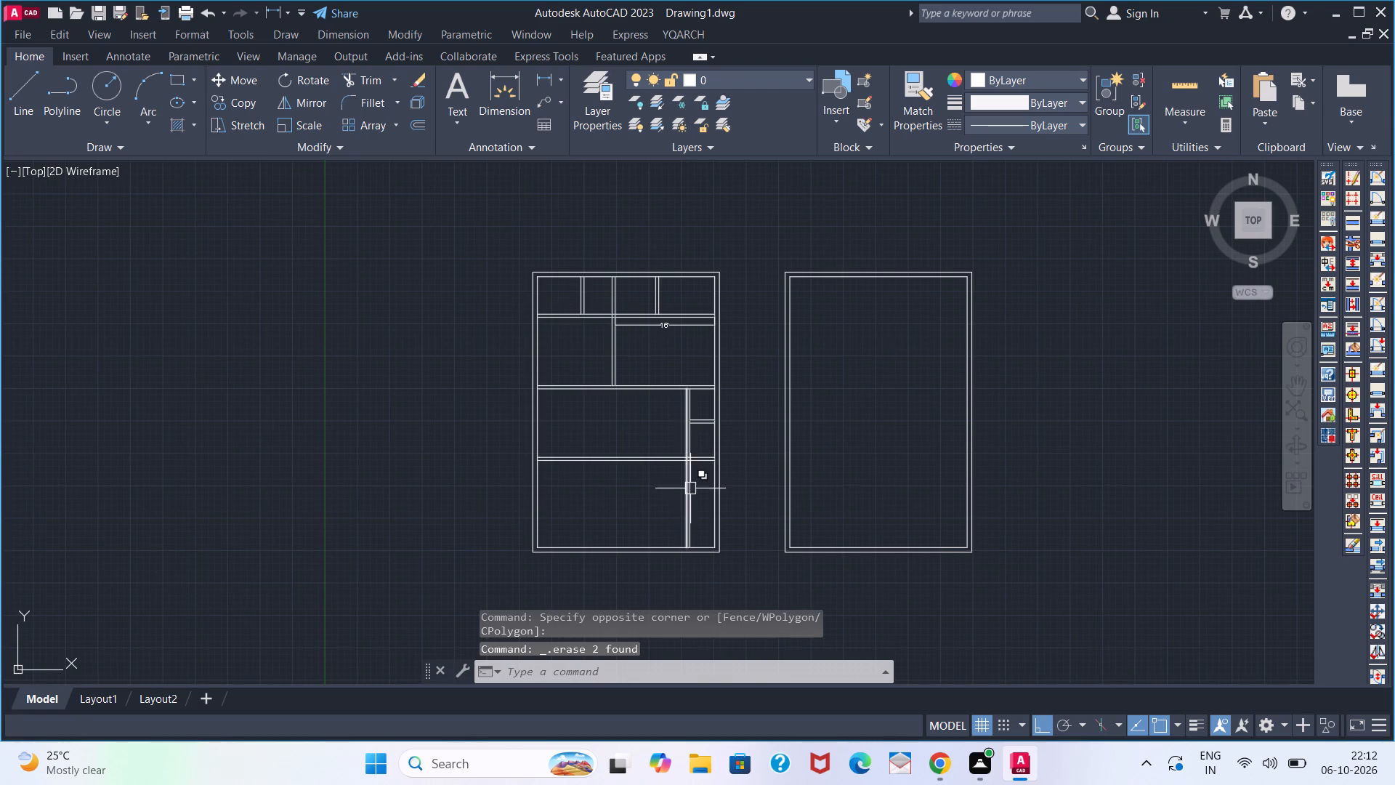
scroll(690, 489, up, 2)
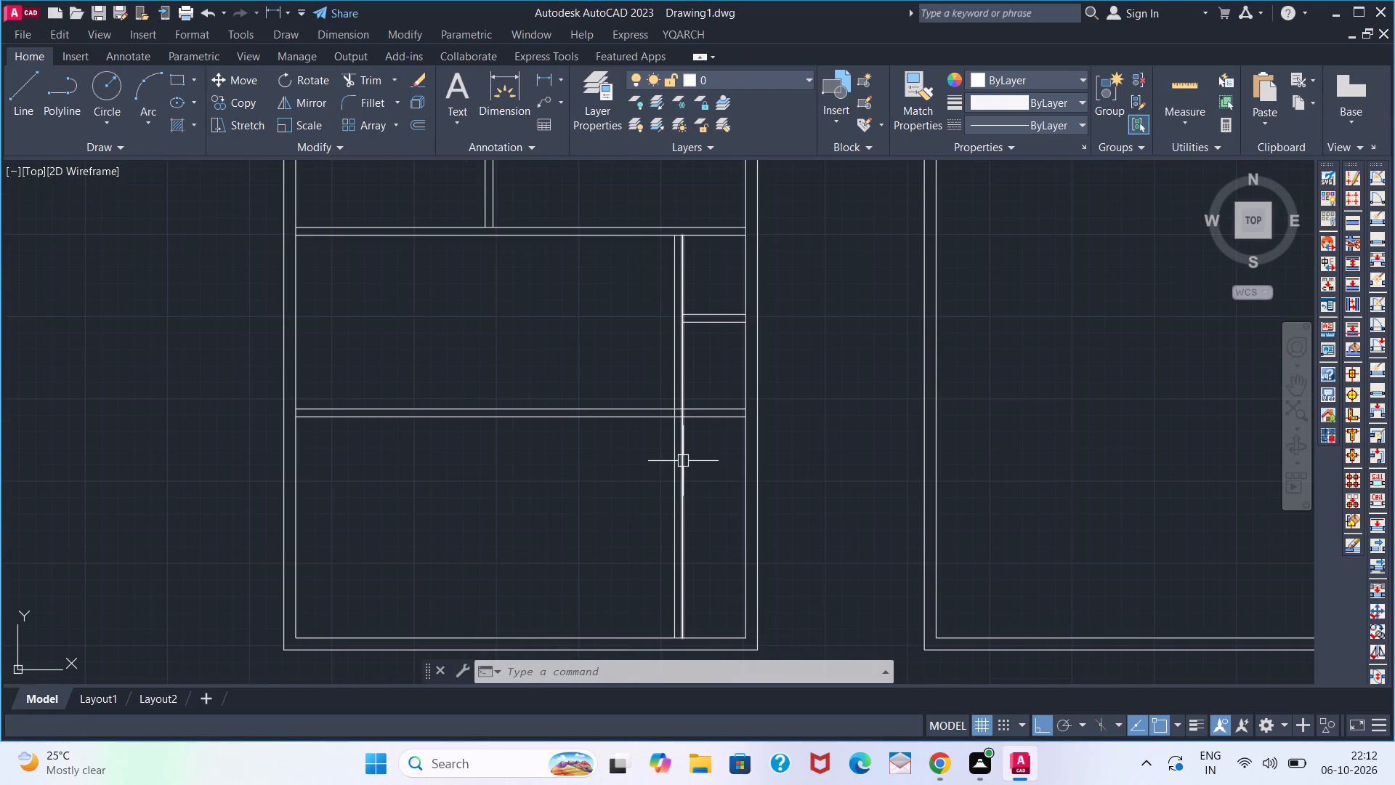
text(TR)
key(space)
scroll(676, 412, up, 3)
click(642, 417)
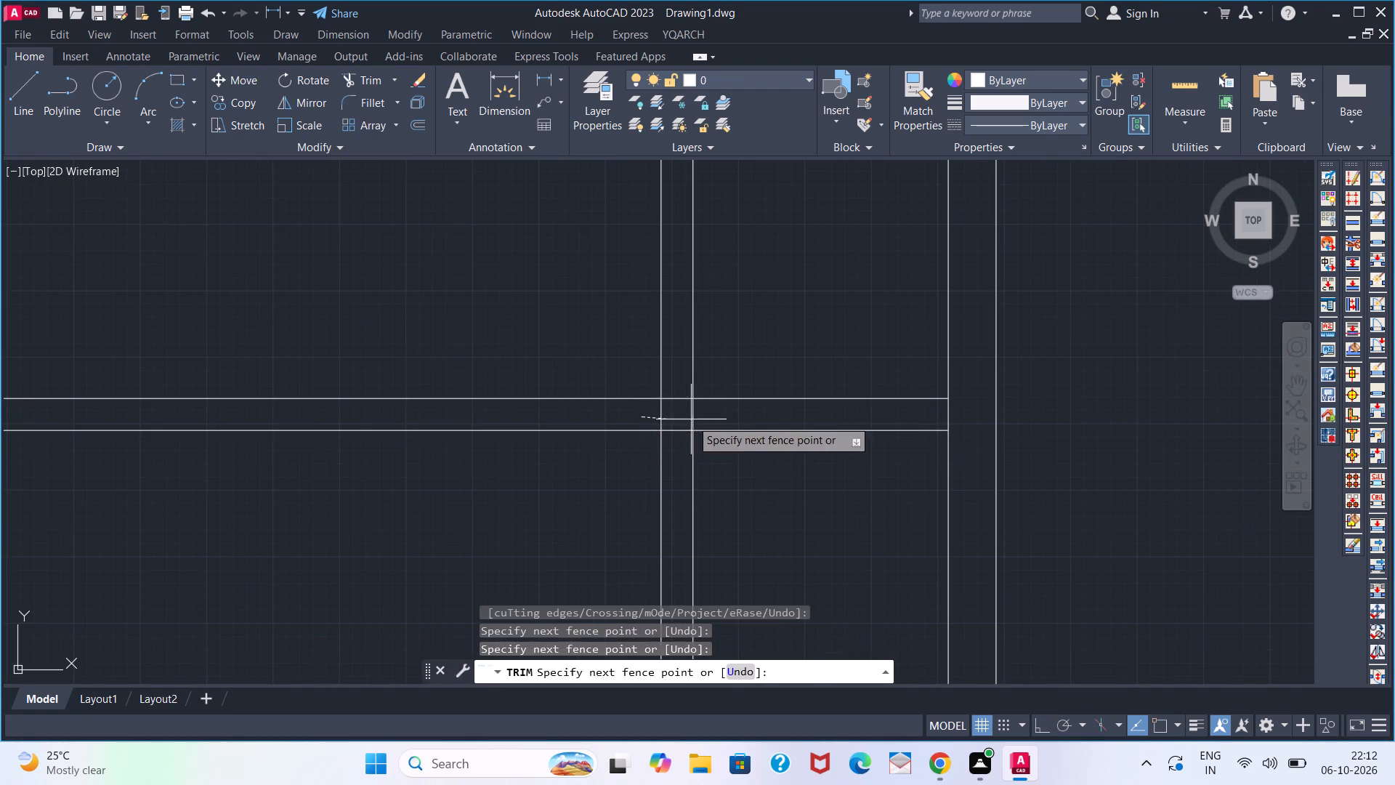
click(724, 420)
key(space)
click(720, 463)
click(600, 507)
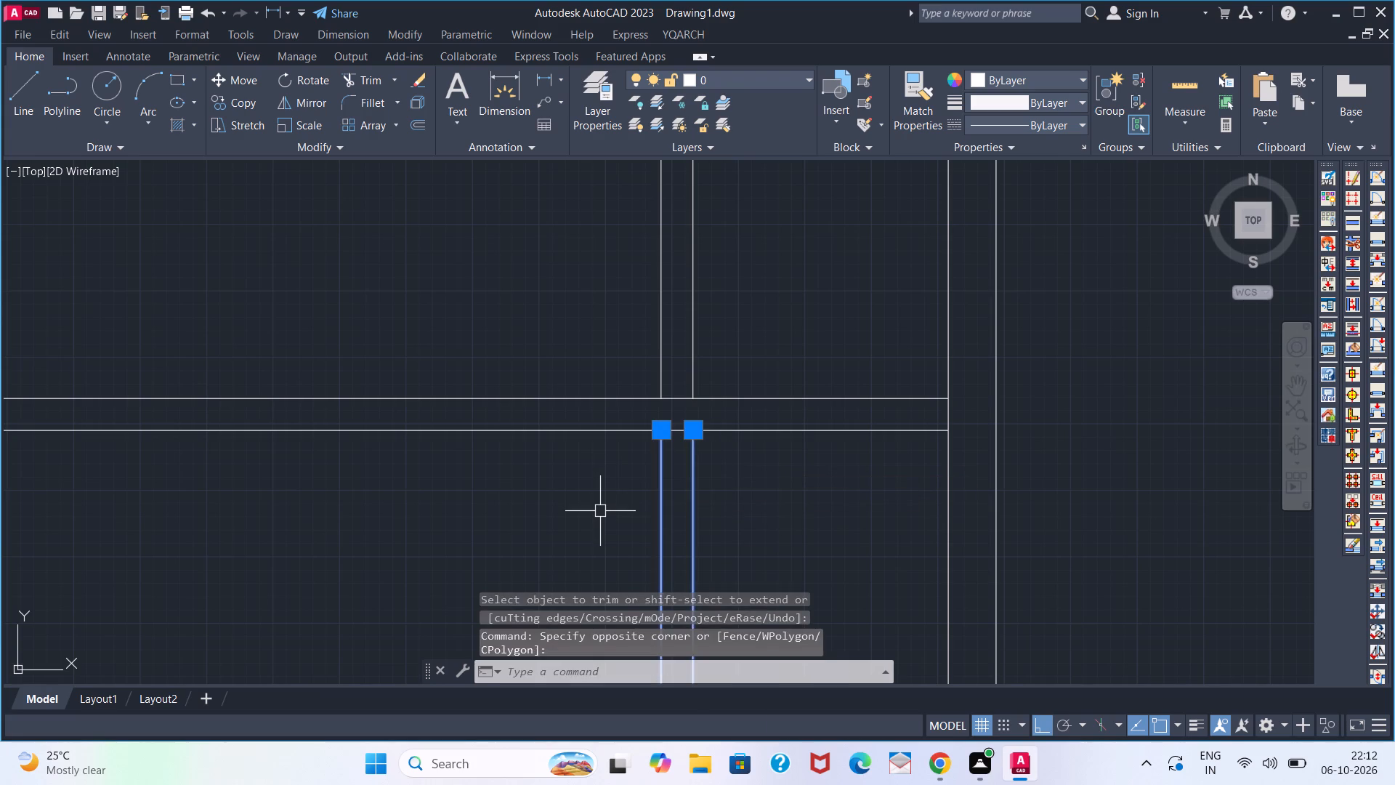
key(Delete)
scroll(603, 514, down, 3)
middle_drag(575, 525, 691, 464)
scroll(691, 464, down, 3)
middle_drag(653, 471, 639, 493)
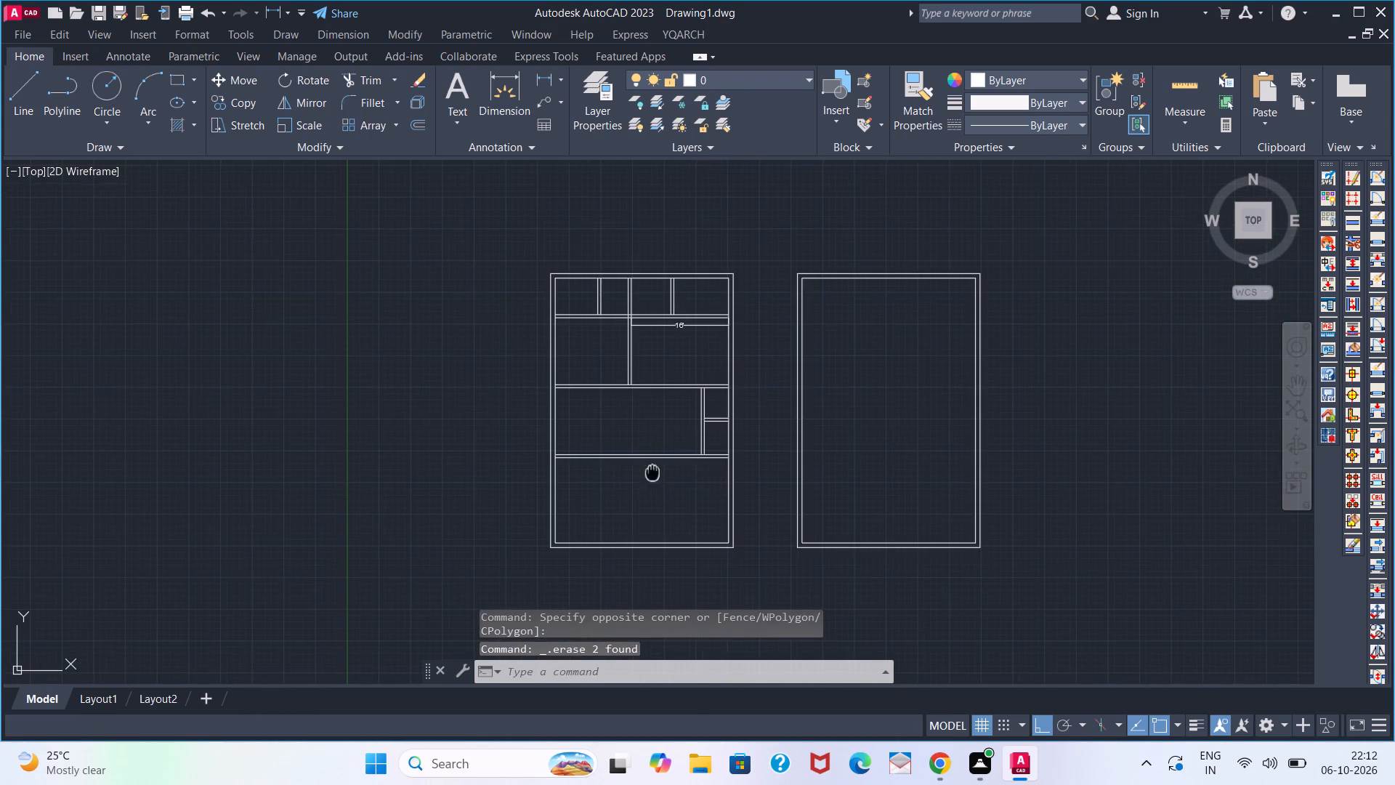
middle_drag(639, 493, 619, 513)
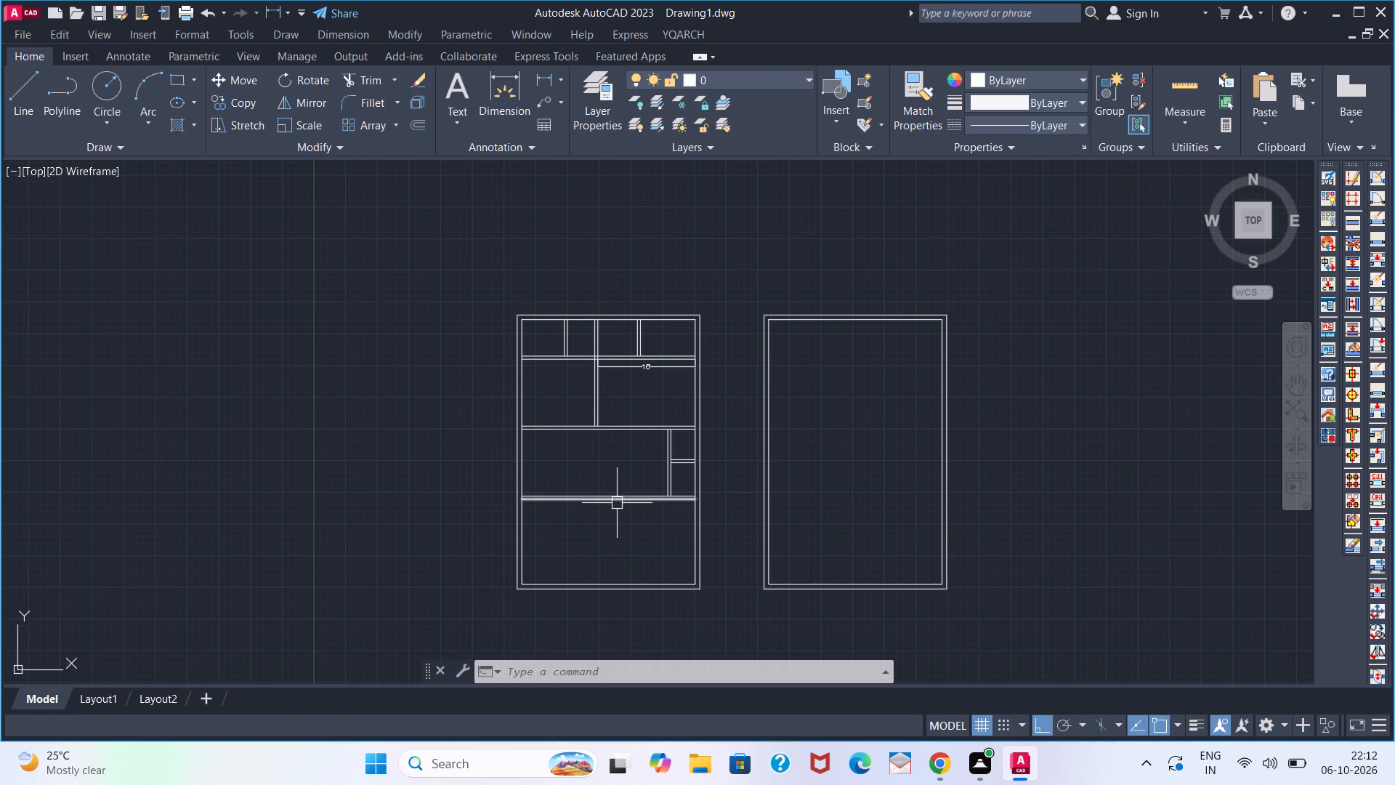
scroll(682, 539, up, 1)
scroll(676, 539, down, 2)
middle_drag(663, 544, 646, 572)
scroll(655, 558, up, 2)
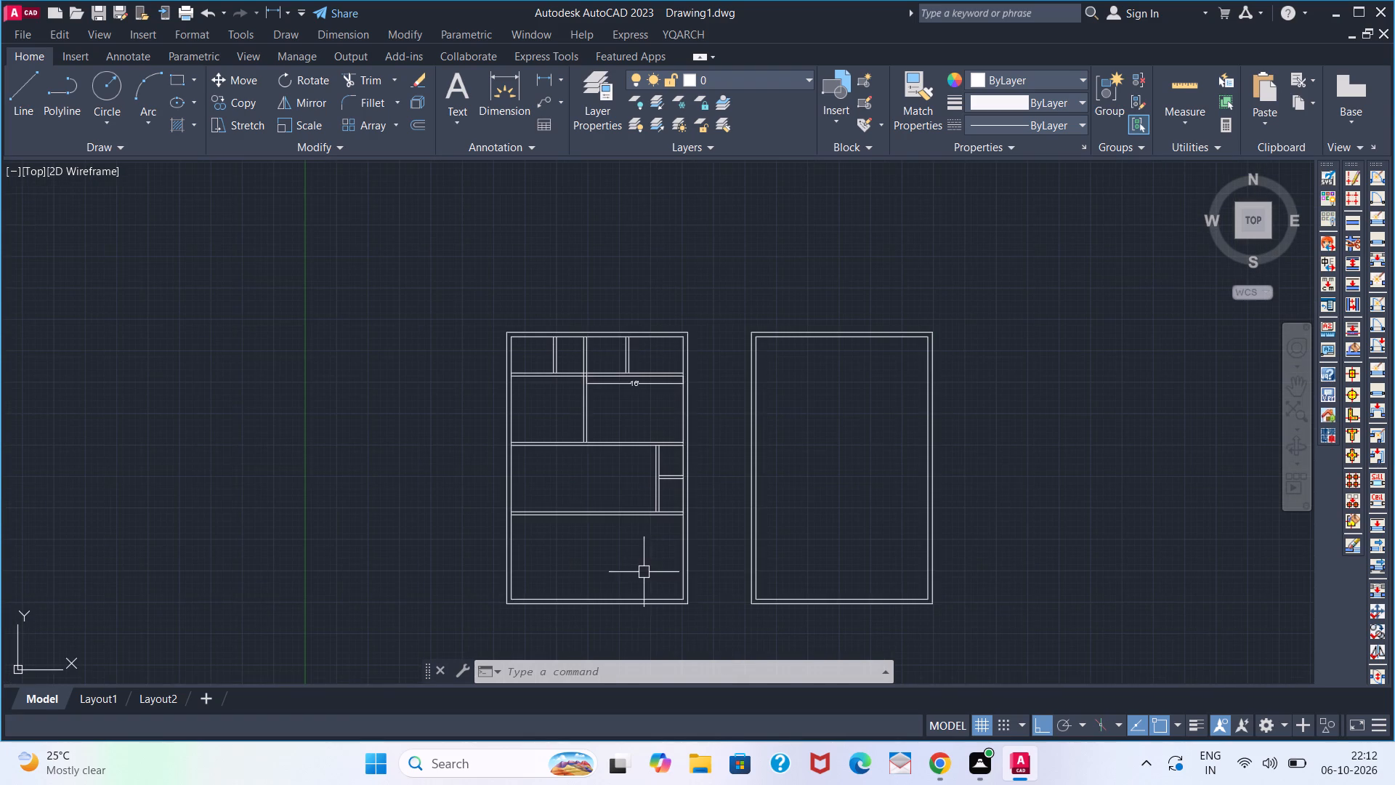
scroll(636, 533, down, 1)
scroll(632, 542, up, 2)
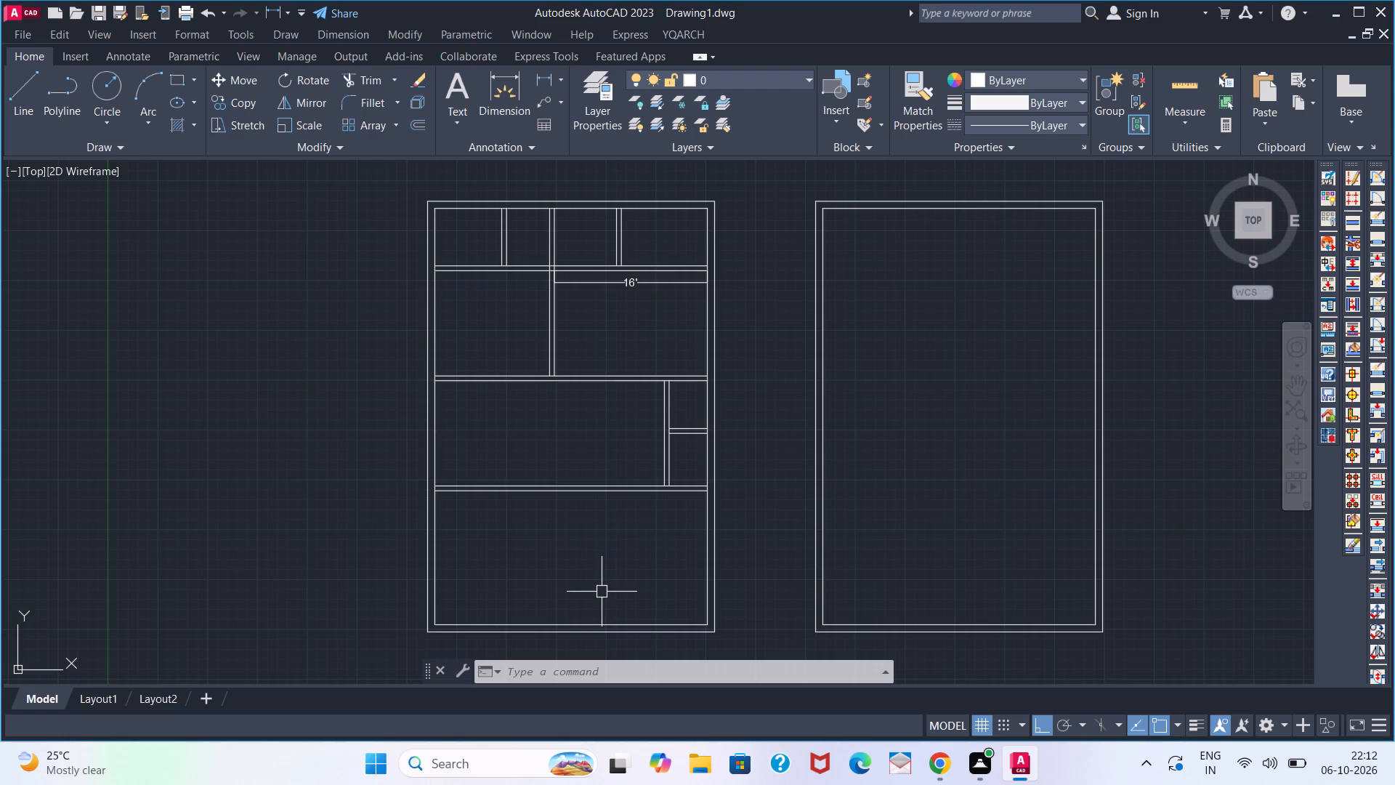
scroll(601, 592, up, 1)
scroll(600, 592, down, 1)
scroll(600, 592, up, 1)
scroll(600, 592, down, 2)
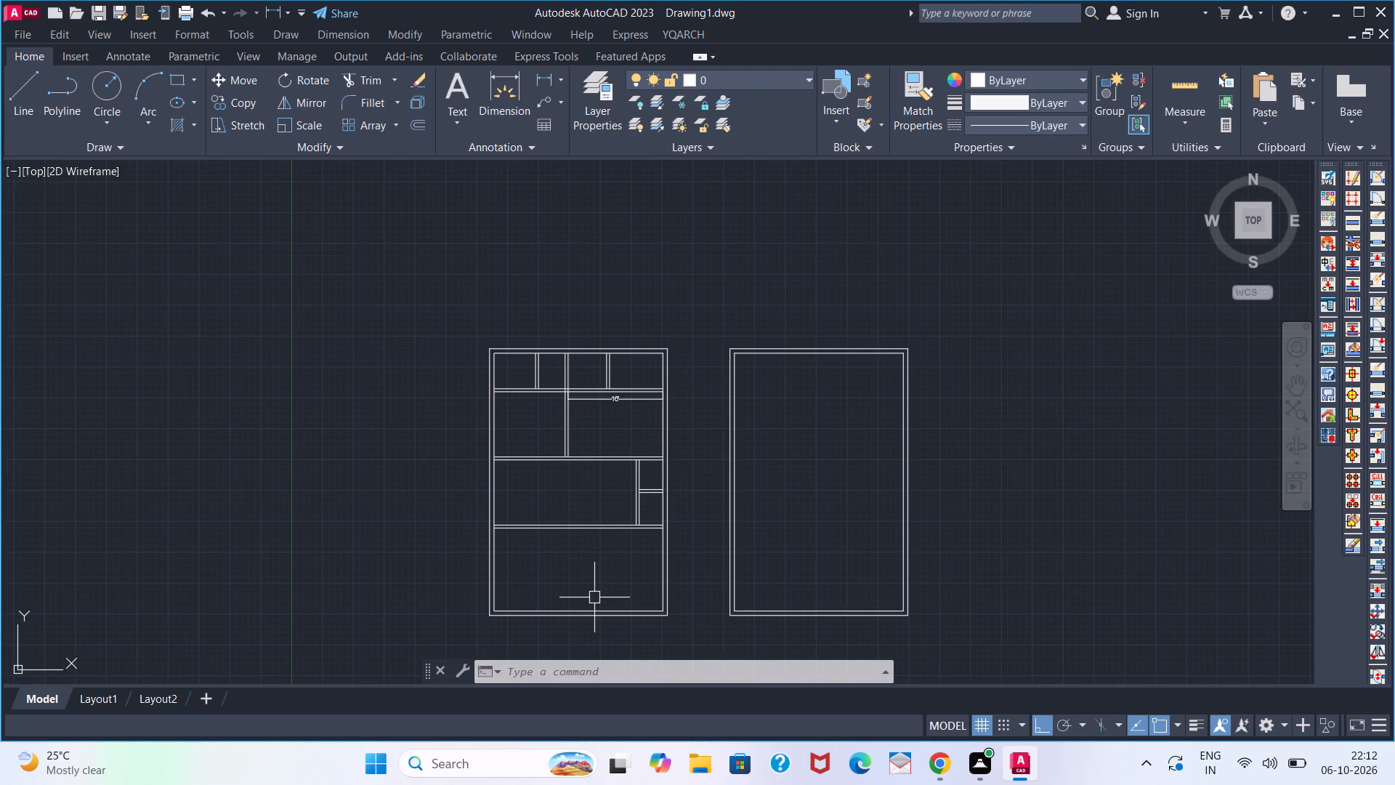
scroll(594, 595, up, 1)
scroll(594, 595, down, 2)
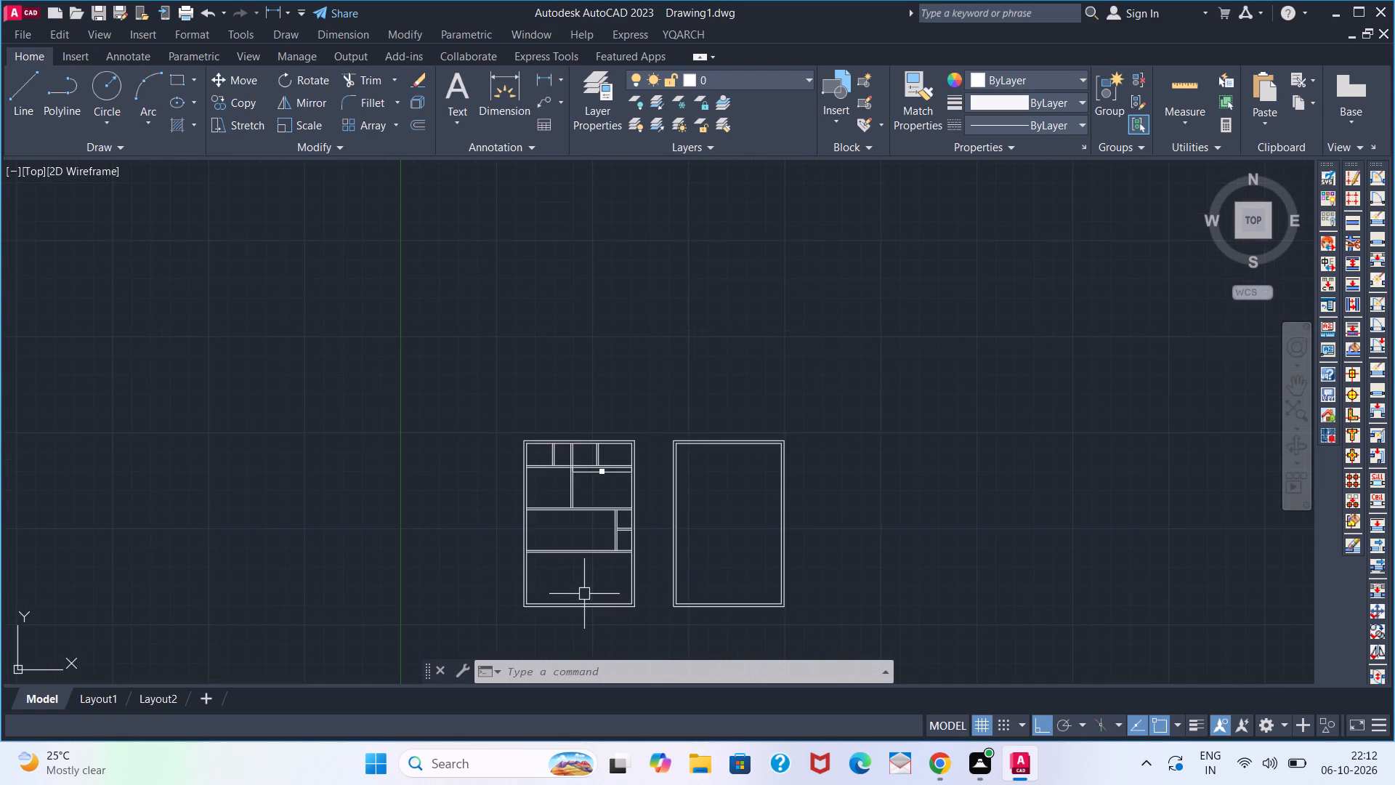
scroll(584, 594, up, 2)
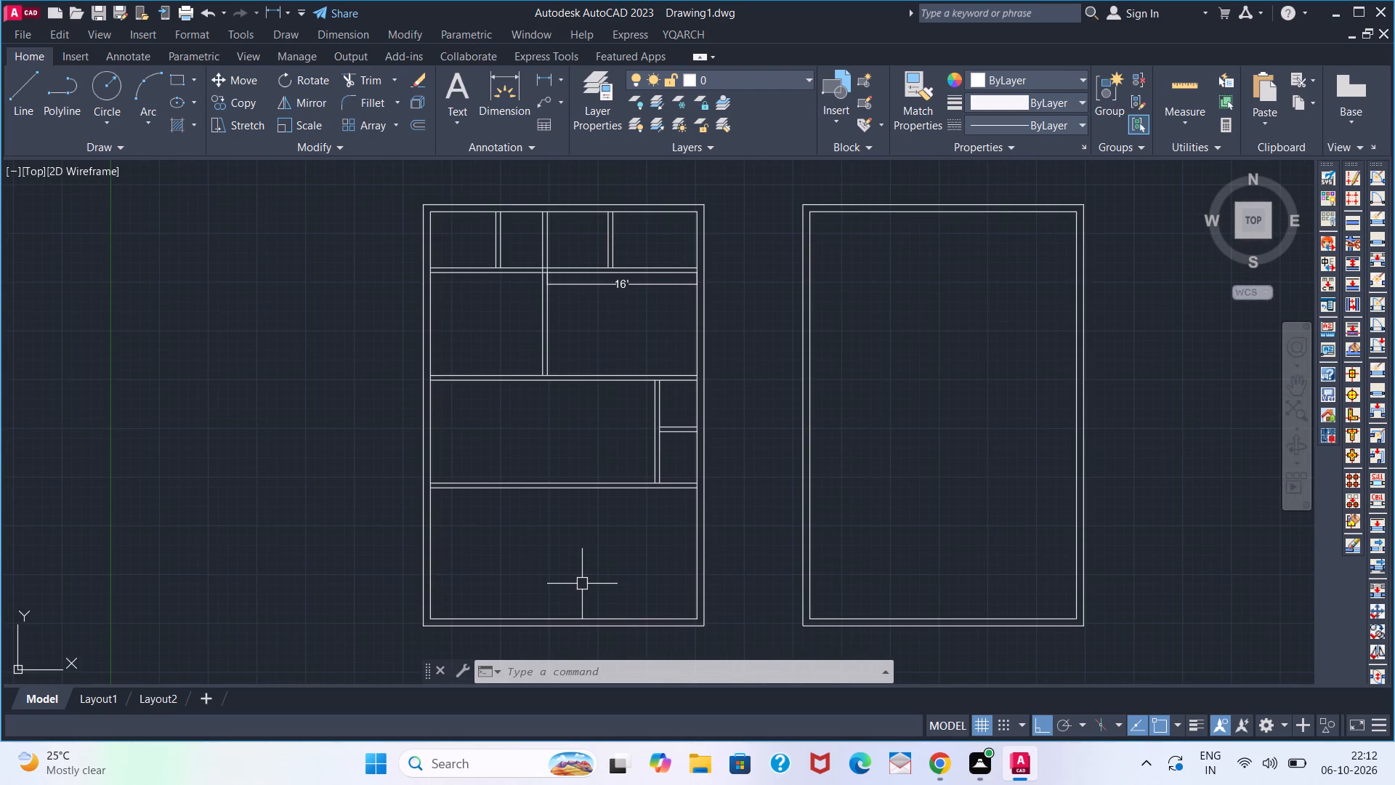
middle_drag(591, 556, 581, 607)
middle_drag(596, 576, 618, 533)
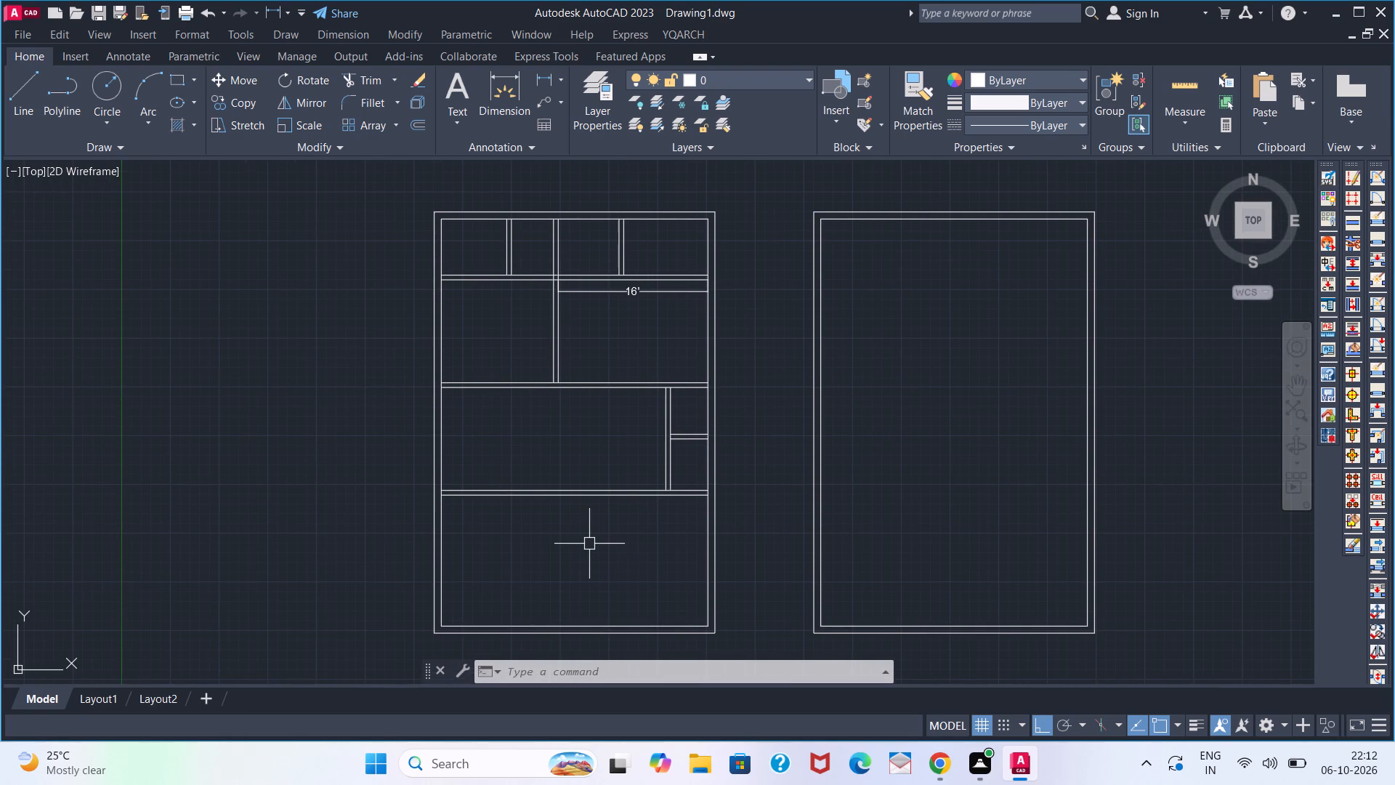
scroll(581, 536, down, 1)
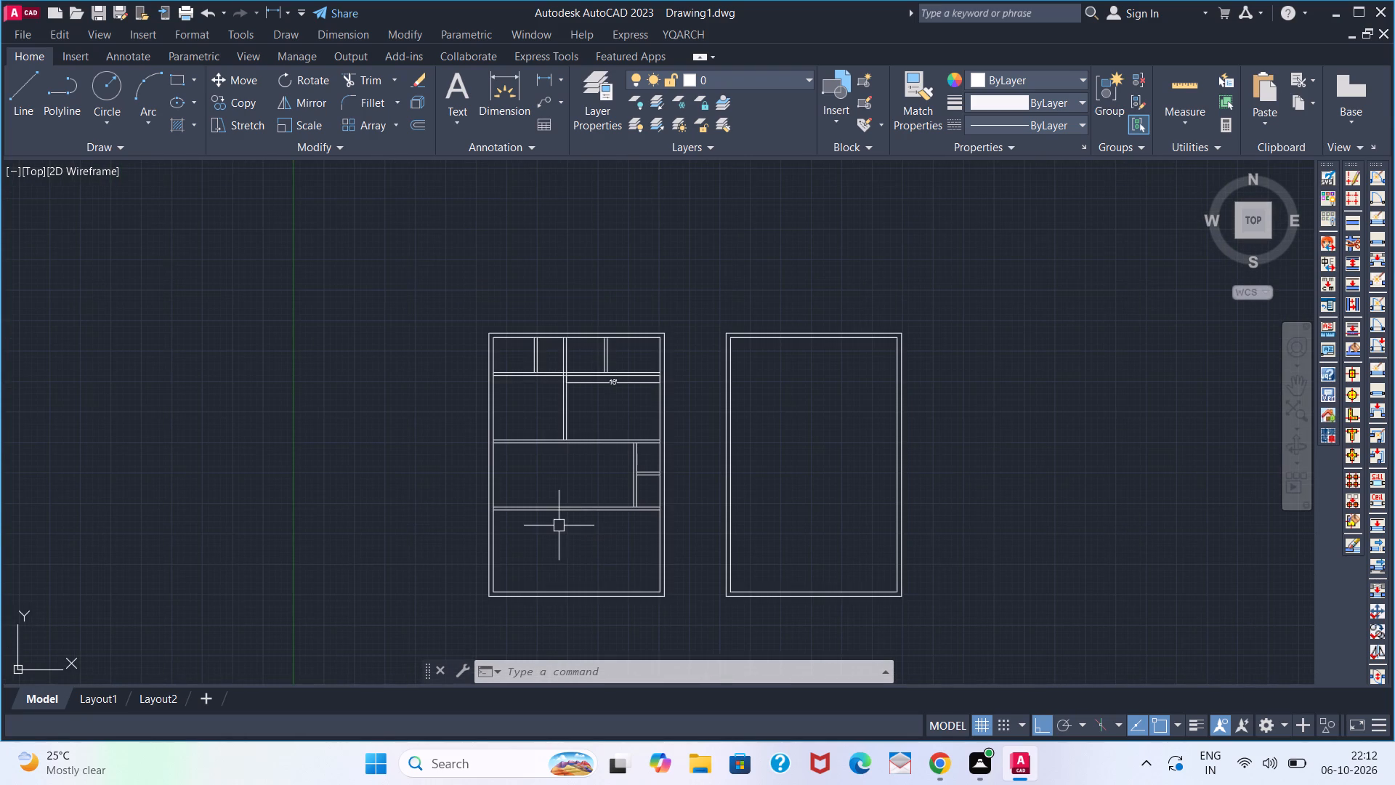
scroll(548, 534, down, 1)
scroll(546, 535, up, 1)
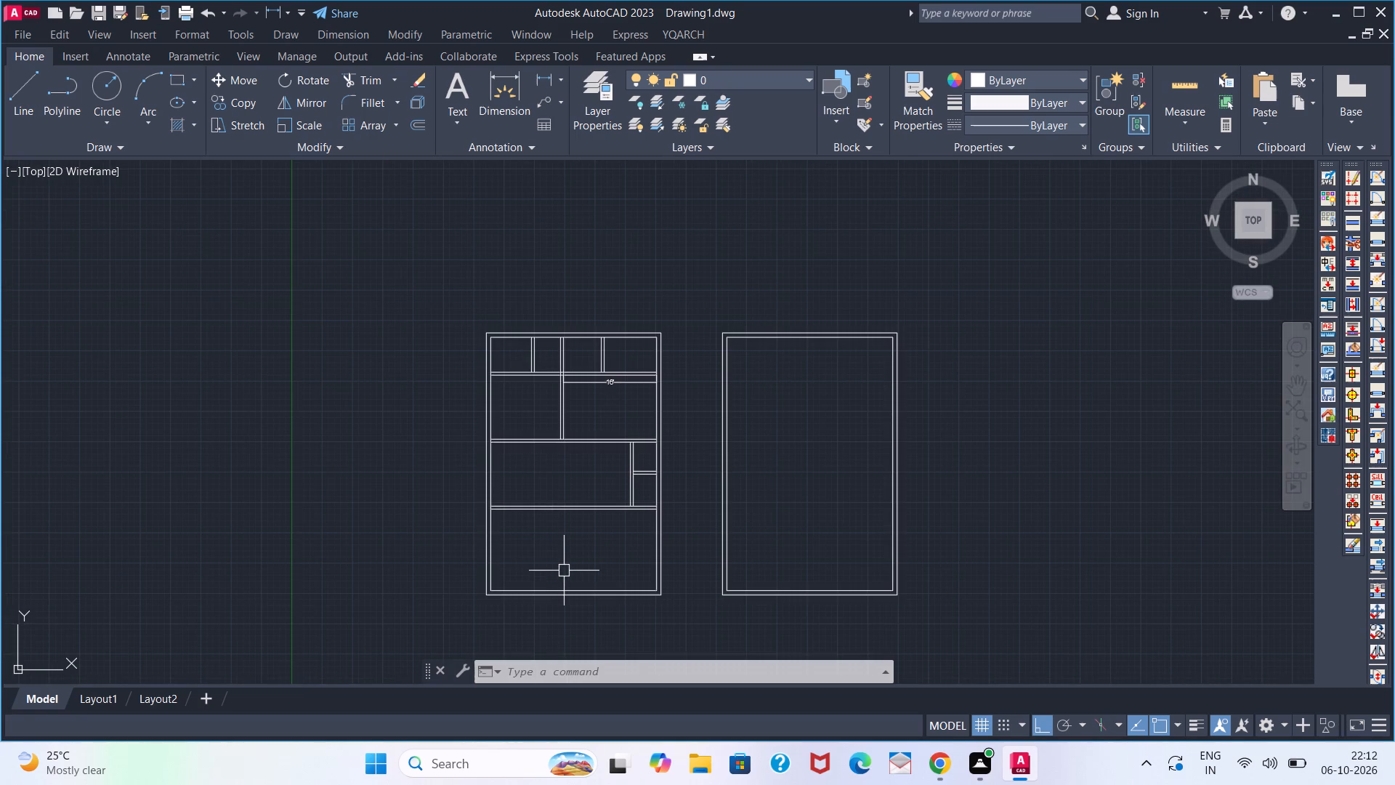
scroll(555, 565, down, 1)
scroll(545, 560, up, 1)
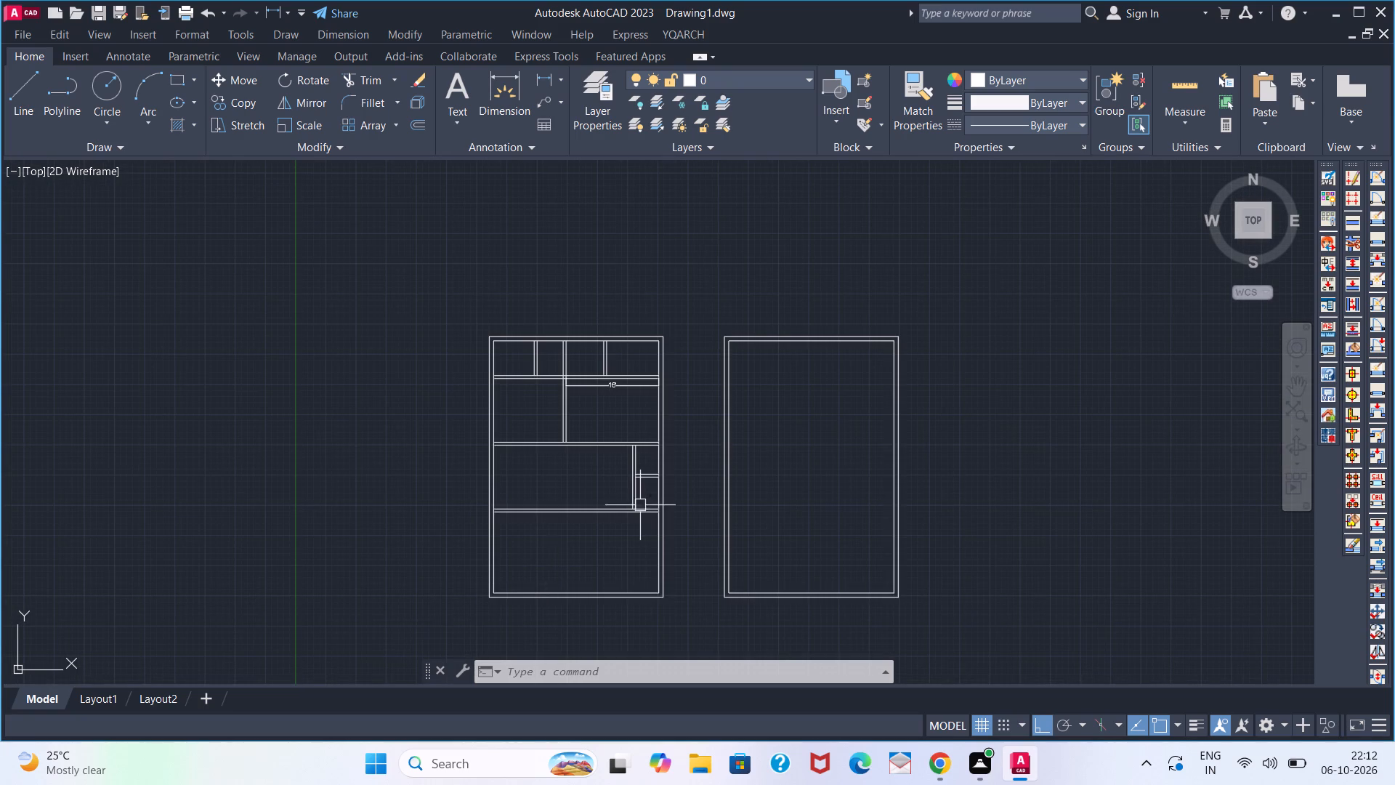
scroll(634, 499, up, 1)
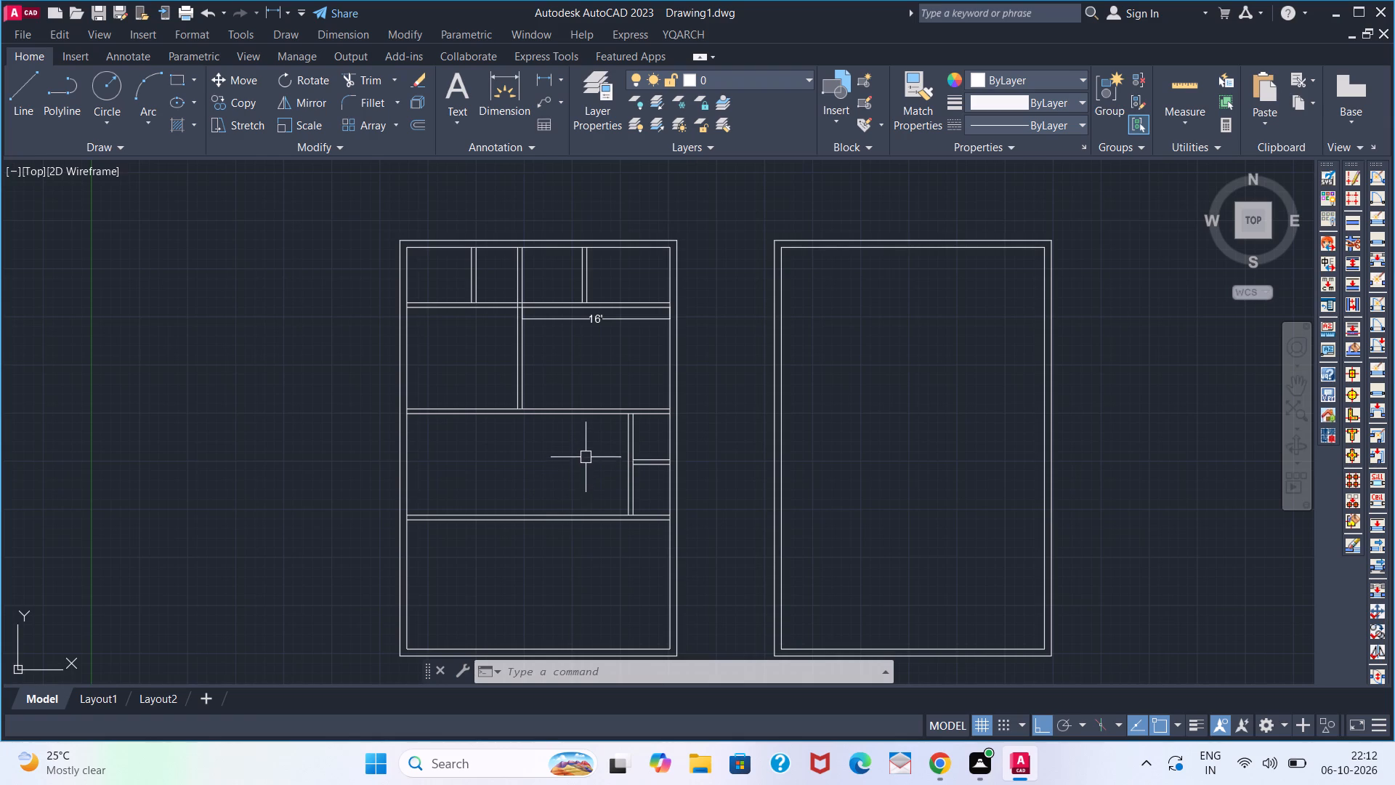
Offset the left outer wall's inner line 14' to the right, and offset the new line 6" further right to form a vertical partition.
scroll(586, 457, down, 1)
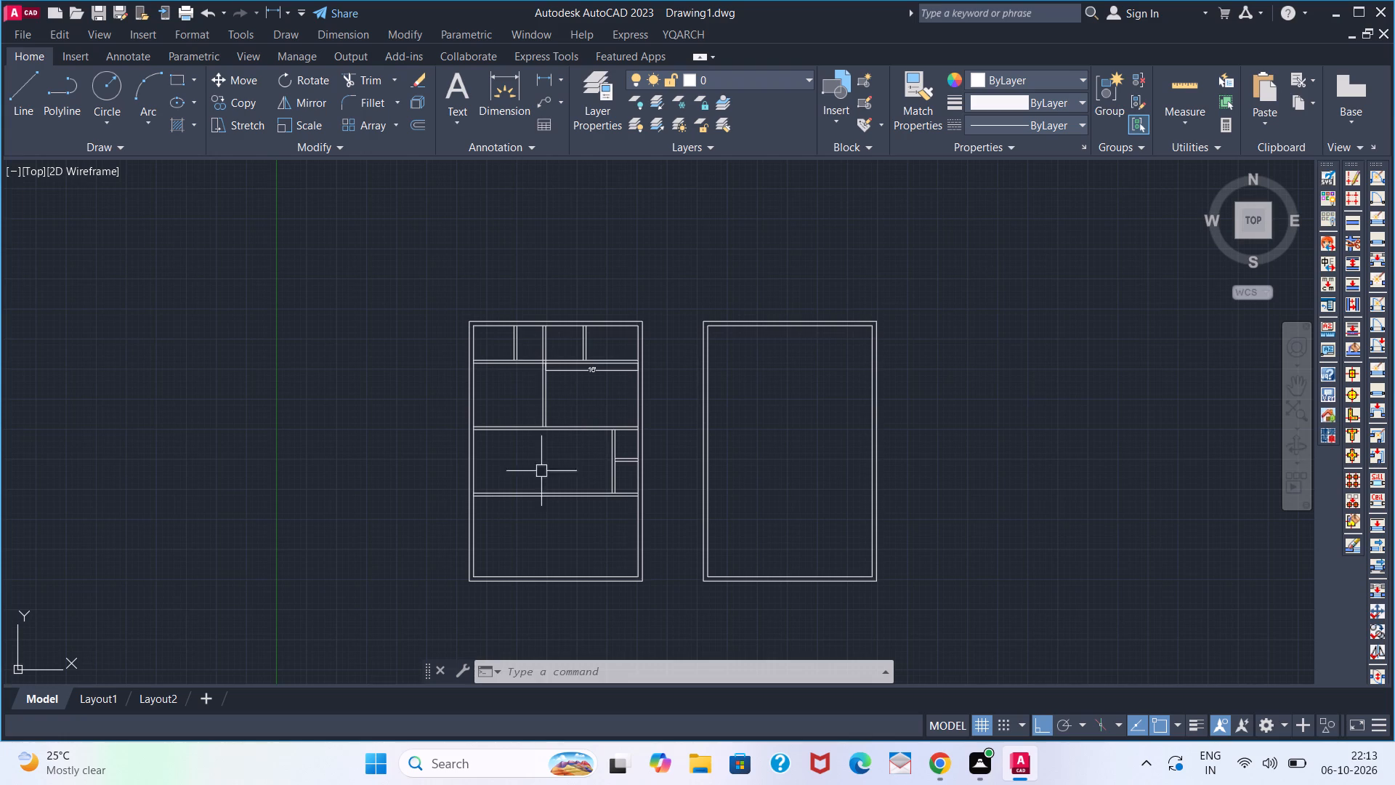
scroll(524, 461, up, 2)
scroll(497, 511, down, 3)
middle_drag(500, 497, 530, 407)
scroll(525, 430, up, 2)
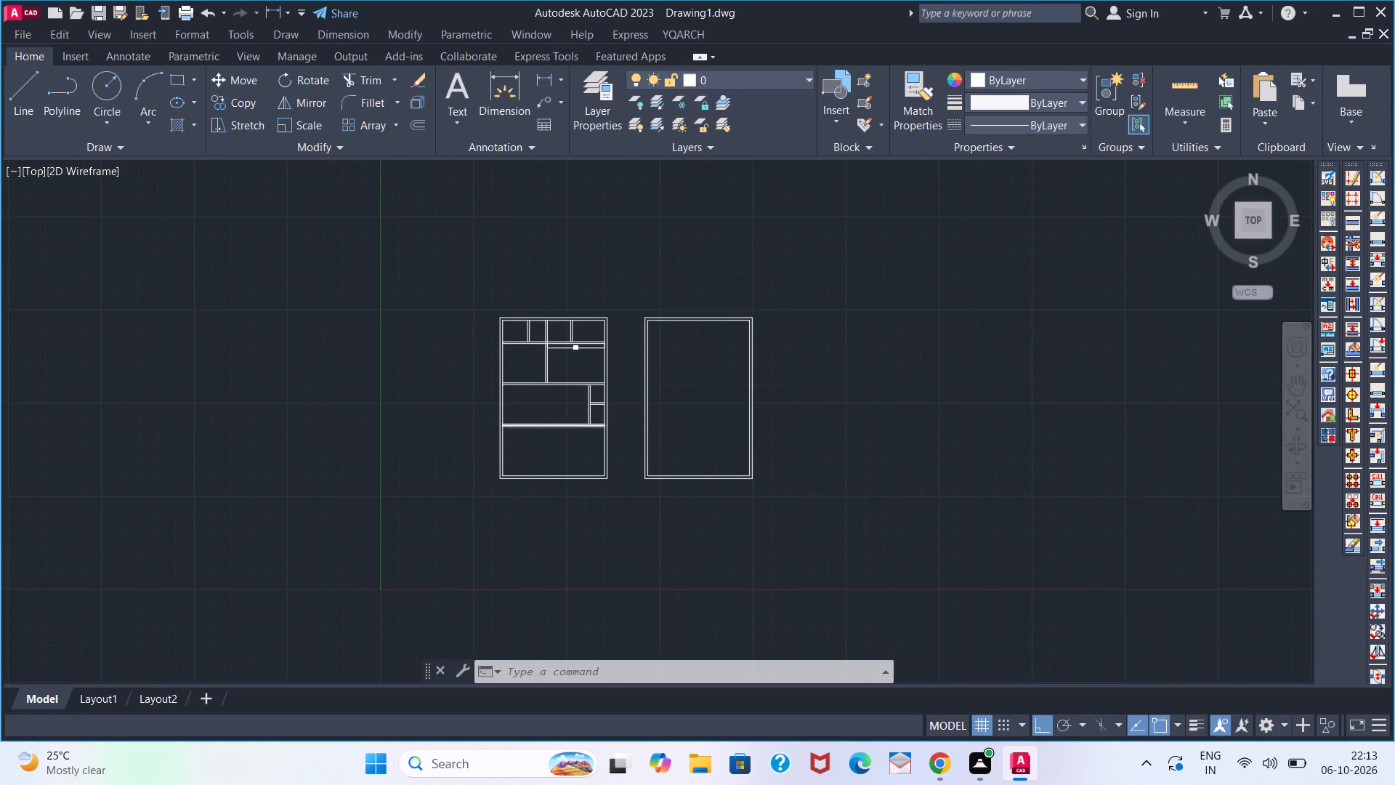
scroll(525, 431, up, 1)
key(o)
key(Return)
text(14)
key(apostrophe)
key(Return)
click(416, 506)
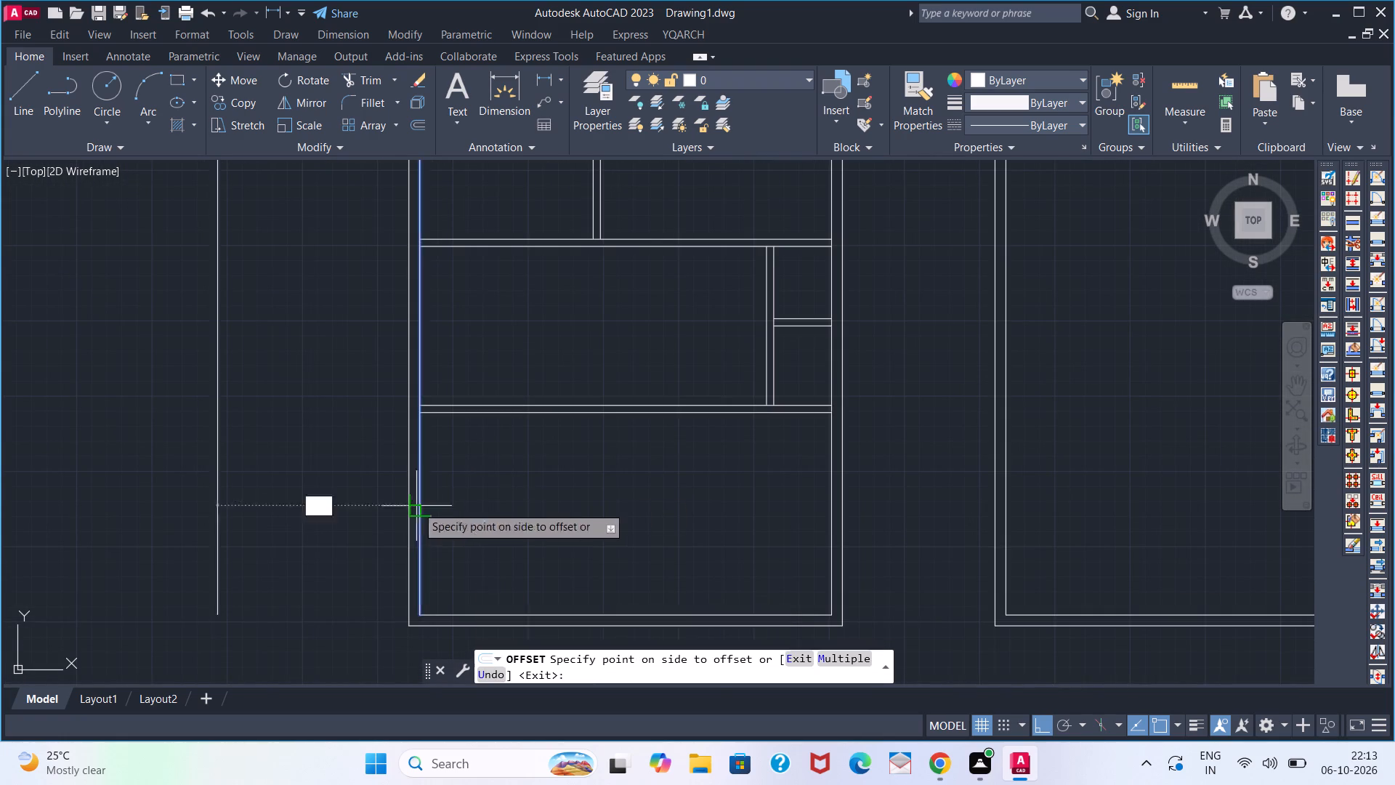
click(530, 507)
click(618, 508)
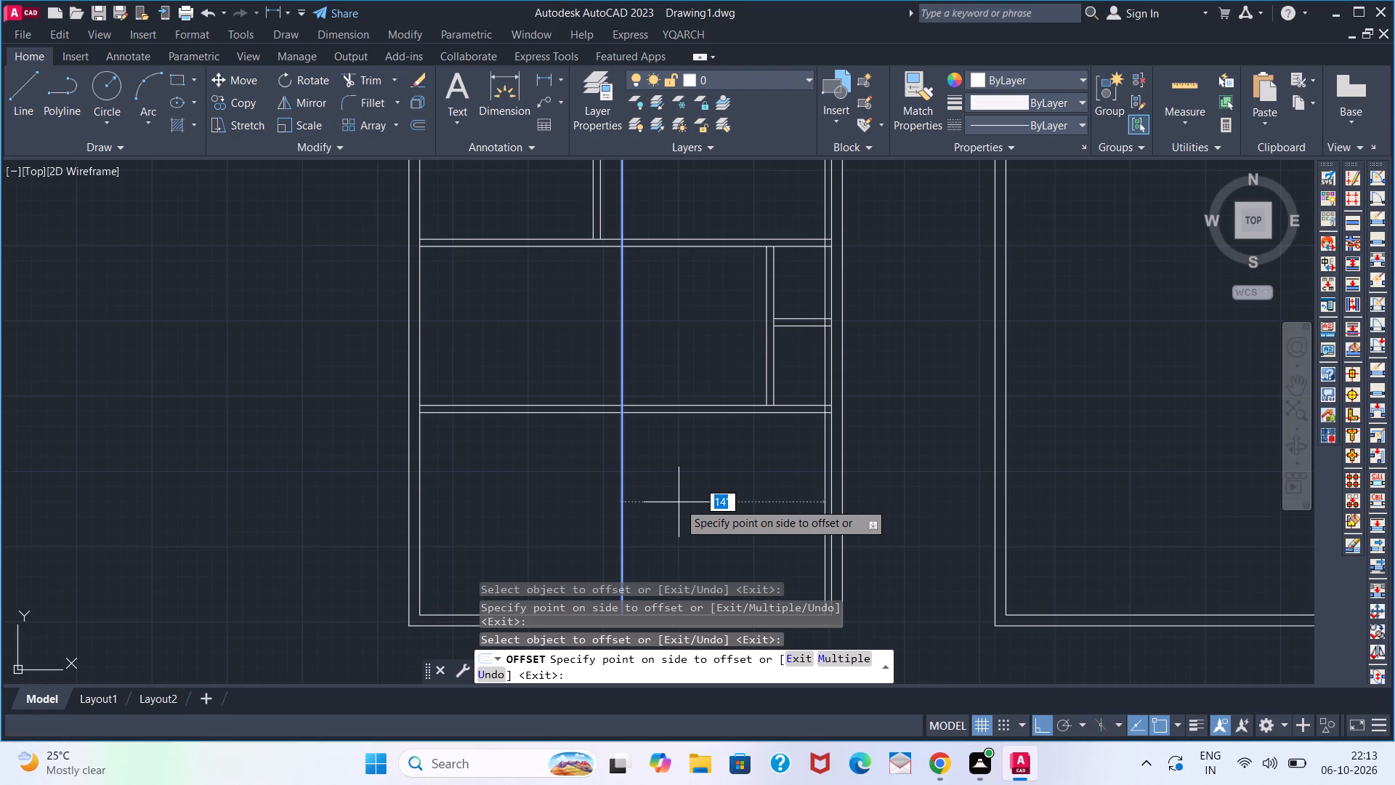
text(96)
key(BackSpace)
key(BackSpace)
key(6)
key(Return)
key(space)
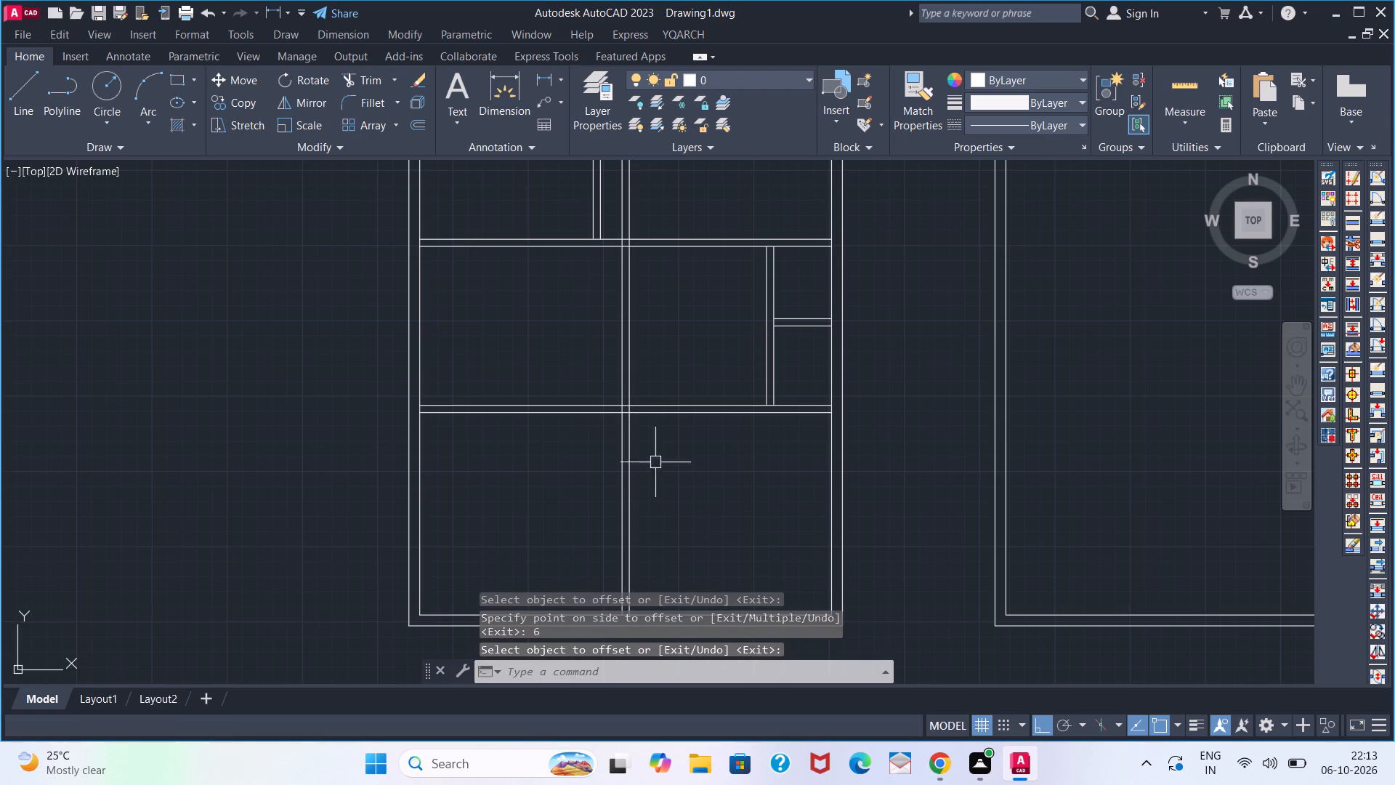
Trim the new 14' partition's lines inside the lowest horizontal partition and delete its two line segments above that wall.
key(t)
key(r)
key(space)
scroll(628, 411, up, 2)
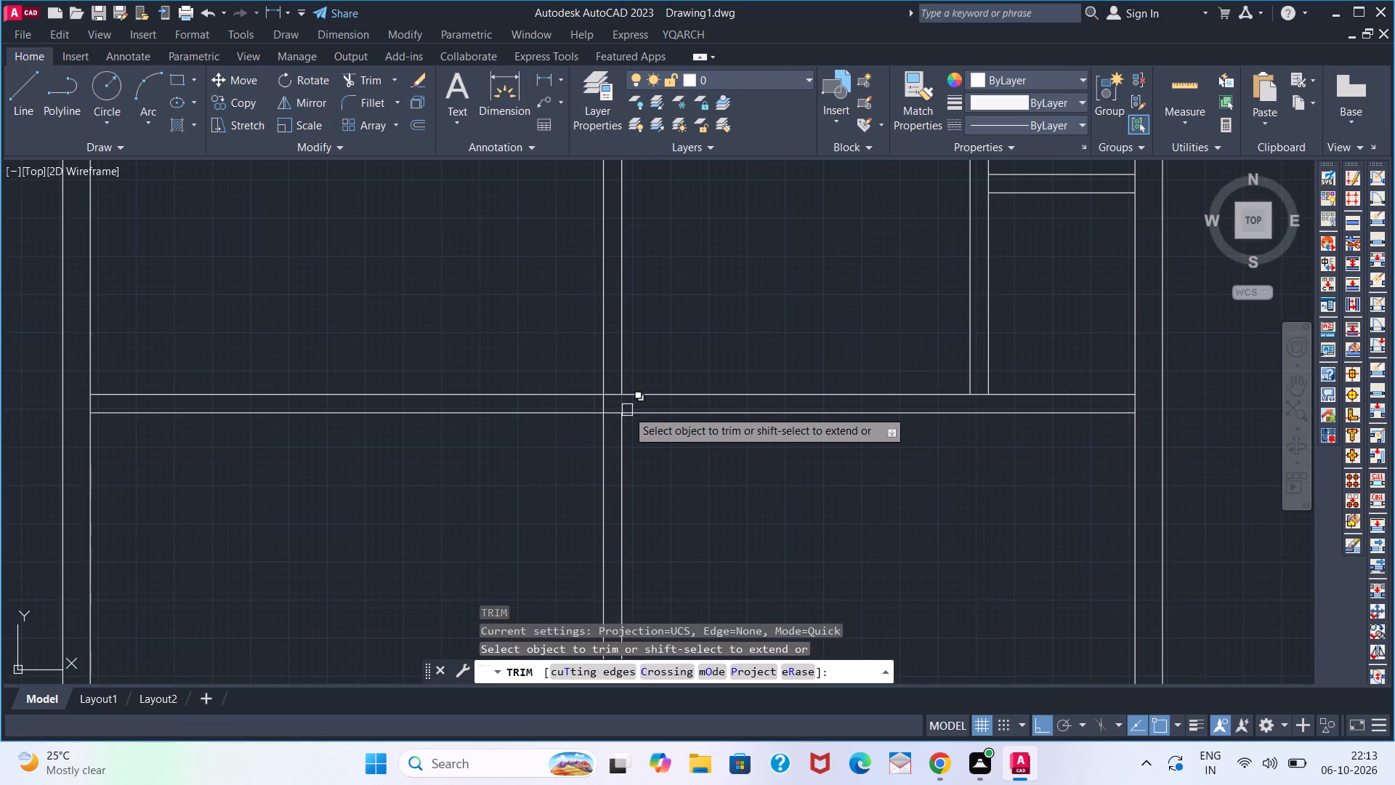
scroll(627, 404, up, 1)
click(627, 404)
click(541, 400)
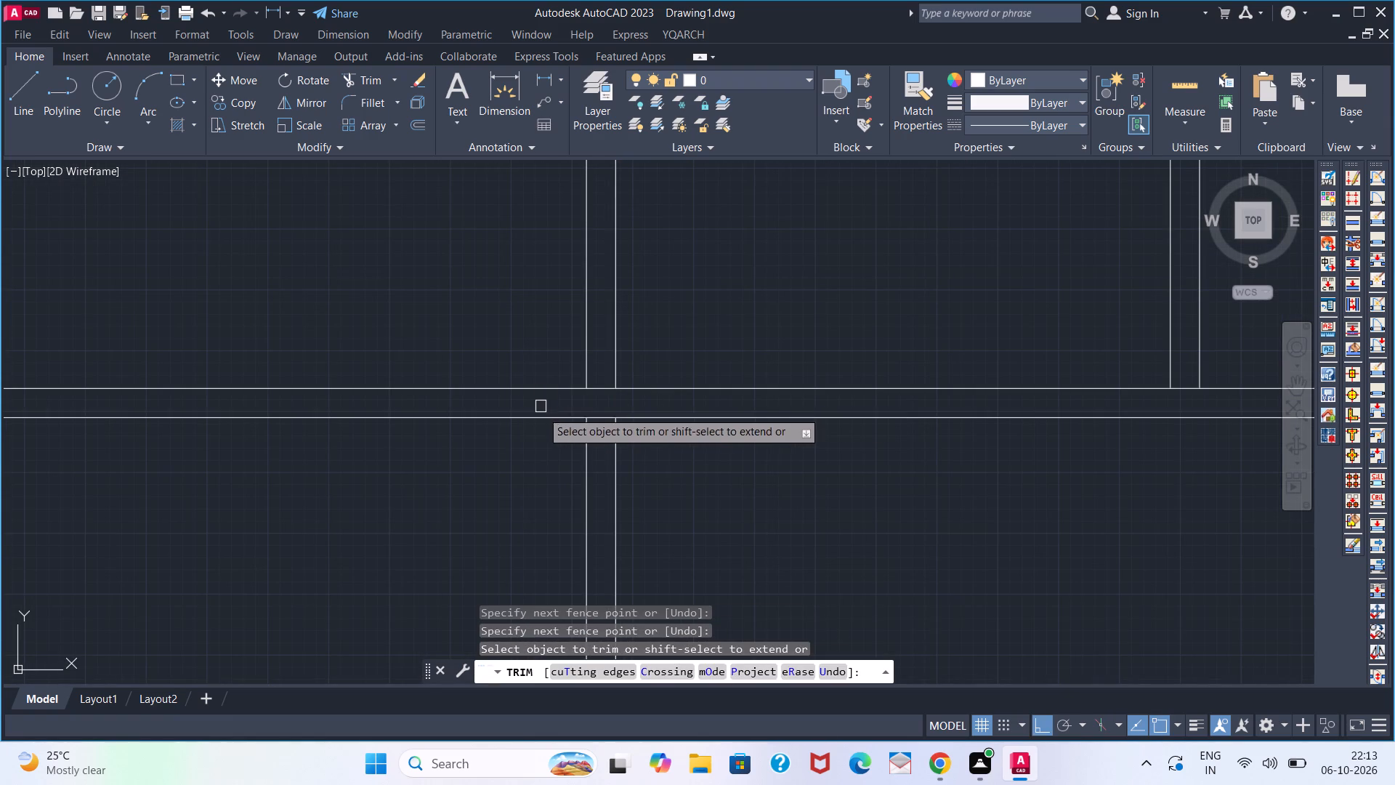
key(space)
scroll(737, 367, down, 3)
drag(727, 335, 714, 334)
click(659, 340)
key(Delete)
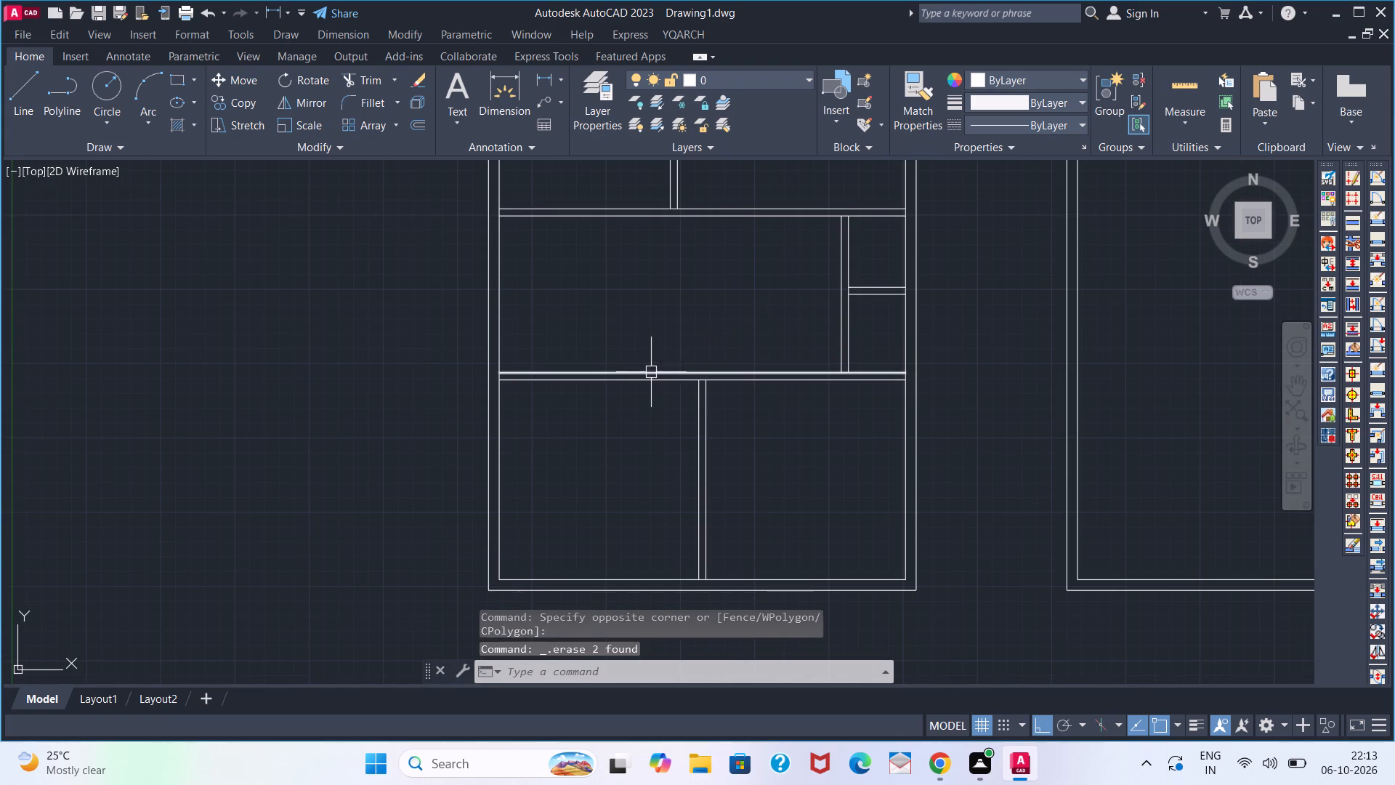
Offset the right line of the bottom area's vertical partition 3'2" to the right.
middle_click(761, 385)
middle_drag(768, 350, 764, 398)
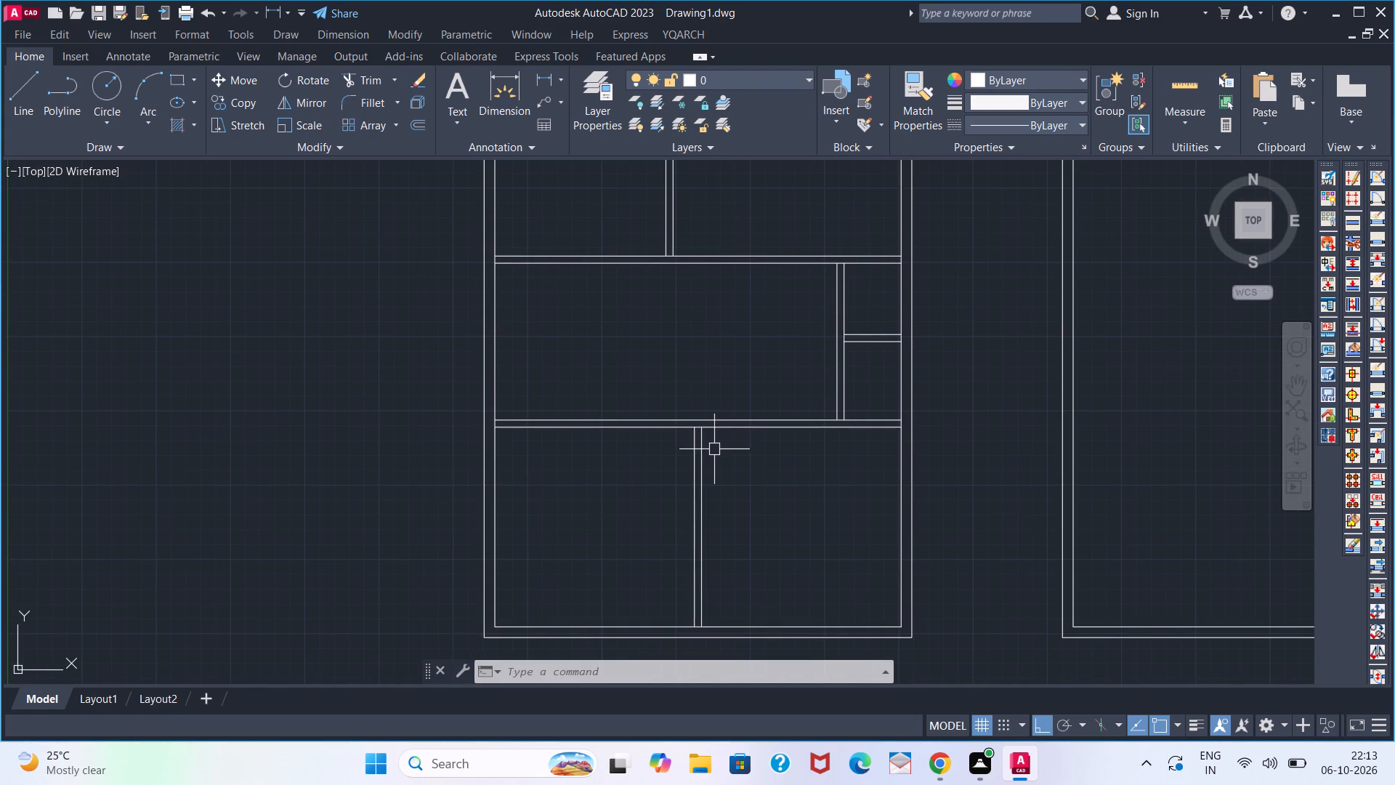
scroll(707, 446, up, 1)
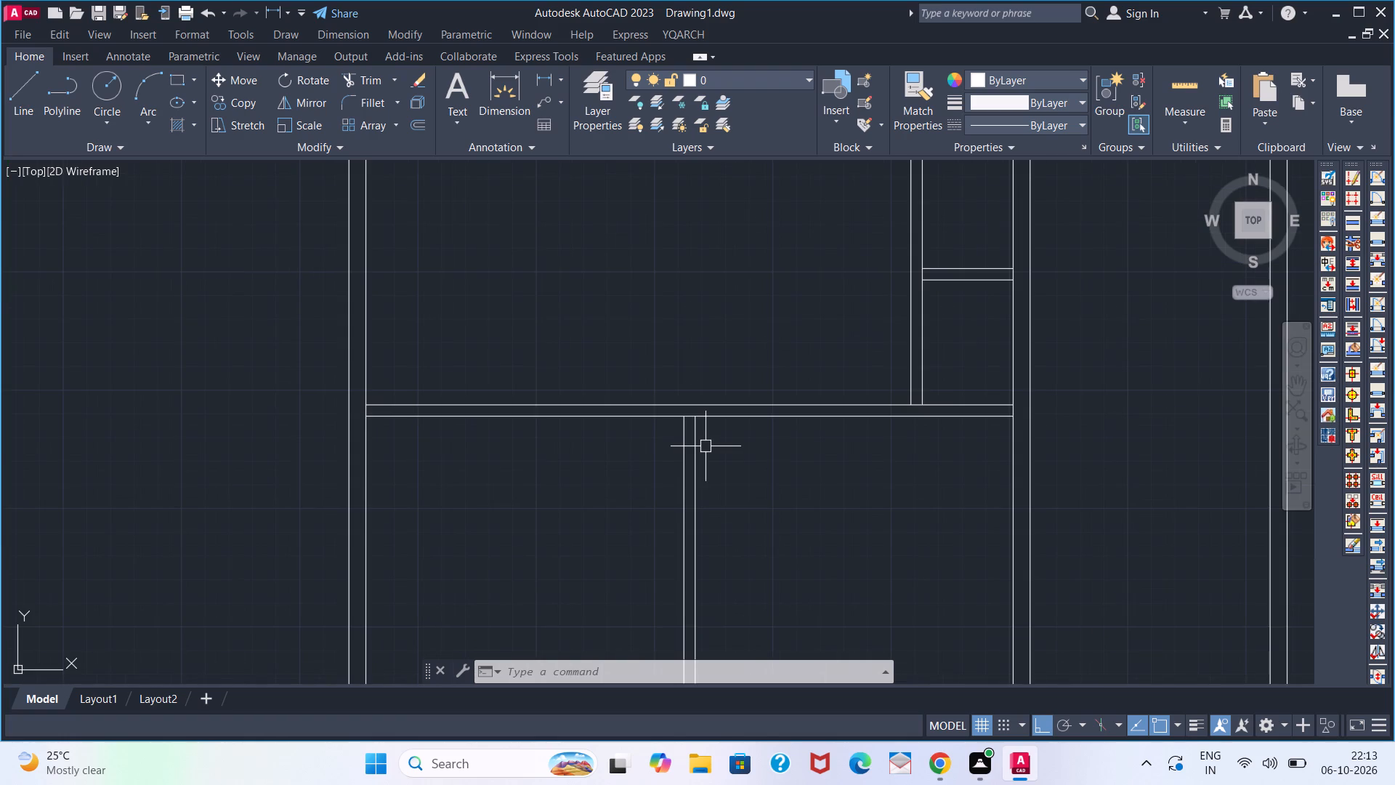
key(o)
key(Return)
key(3)
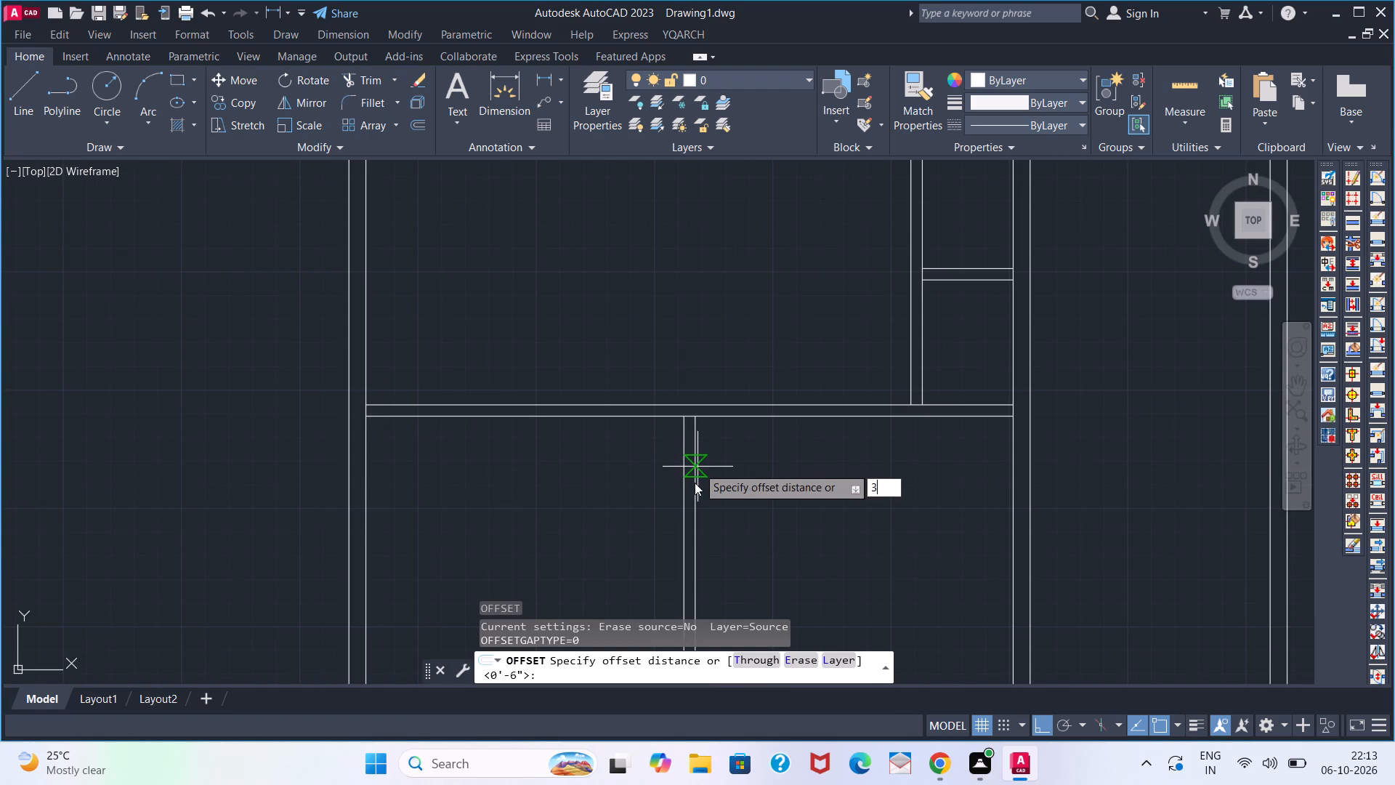
key(apostrophe)
key(2)
key(Return)
click(697, 467)
click(854, 464)
key(space)
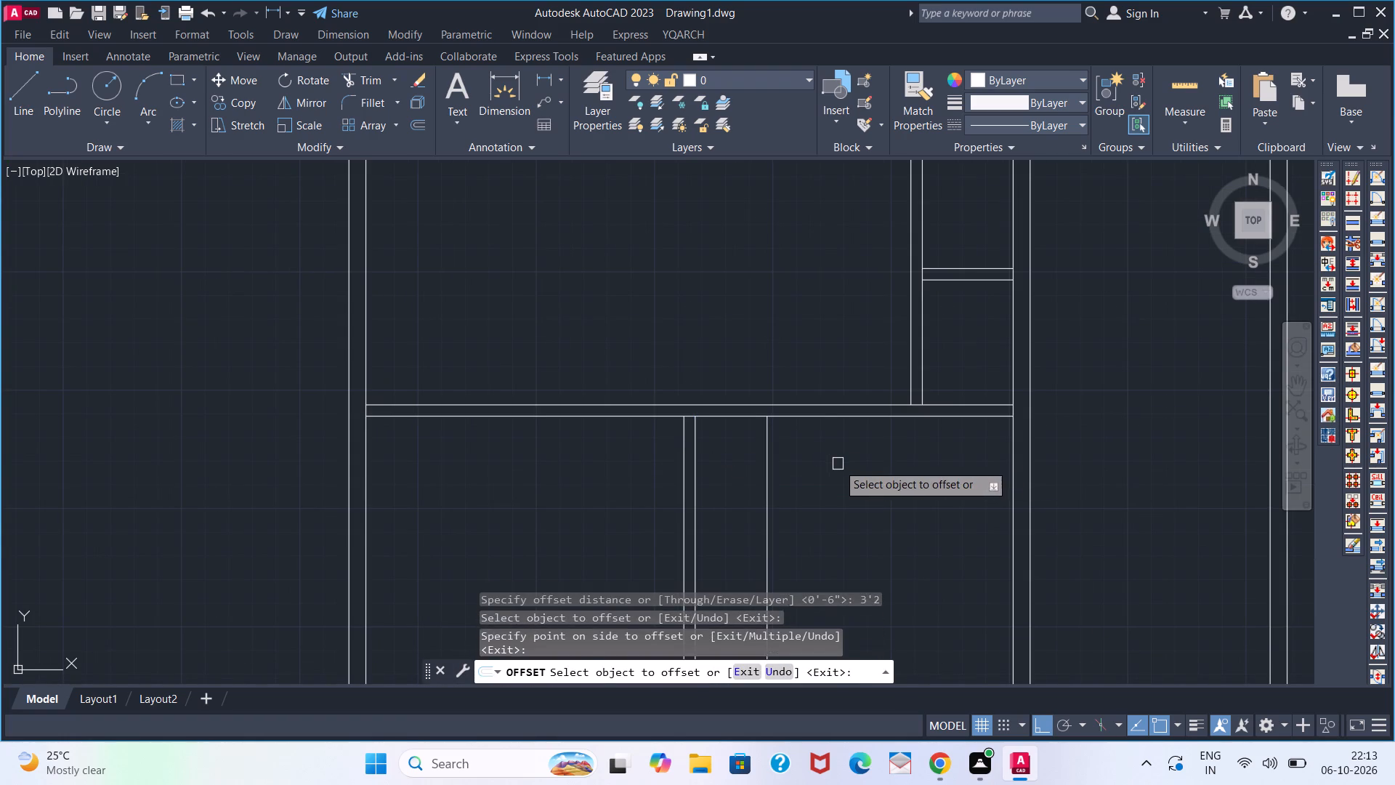
Extend the 3'2" offset line upward across the room above to the middle horizontal partition.
middle_drag(822, 349, 804, 462)
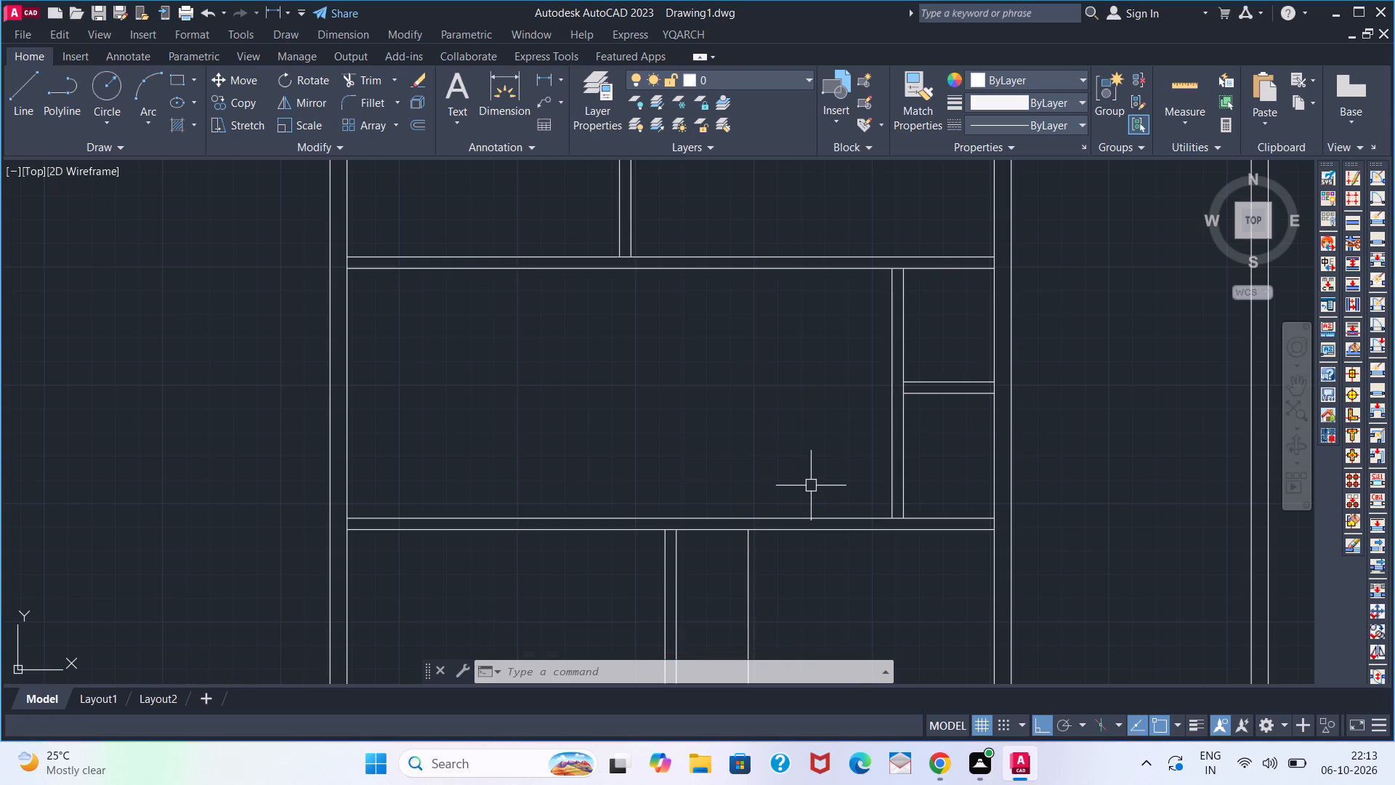
scroll(778, 512, down, 2)
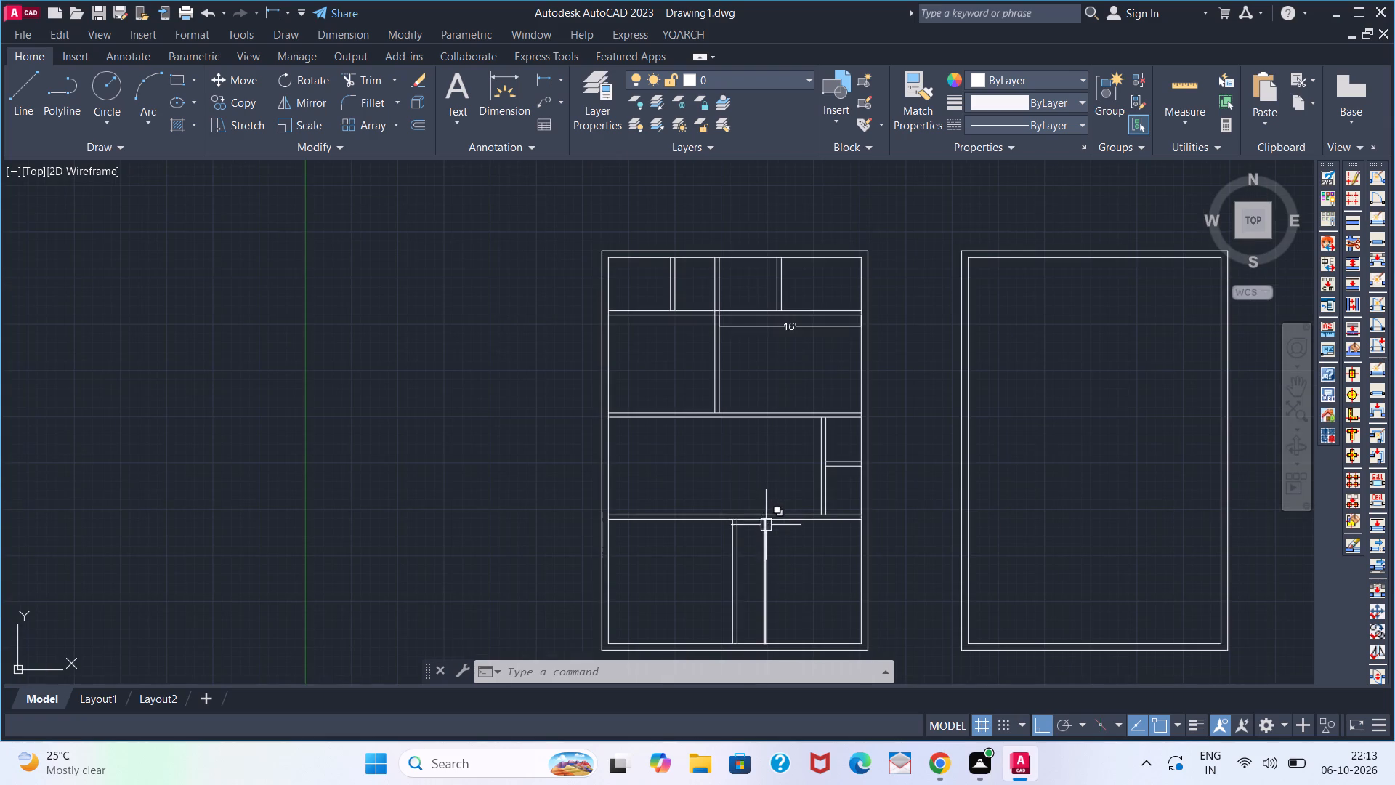
scroll(767, 497, up, 2)
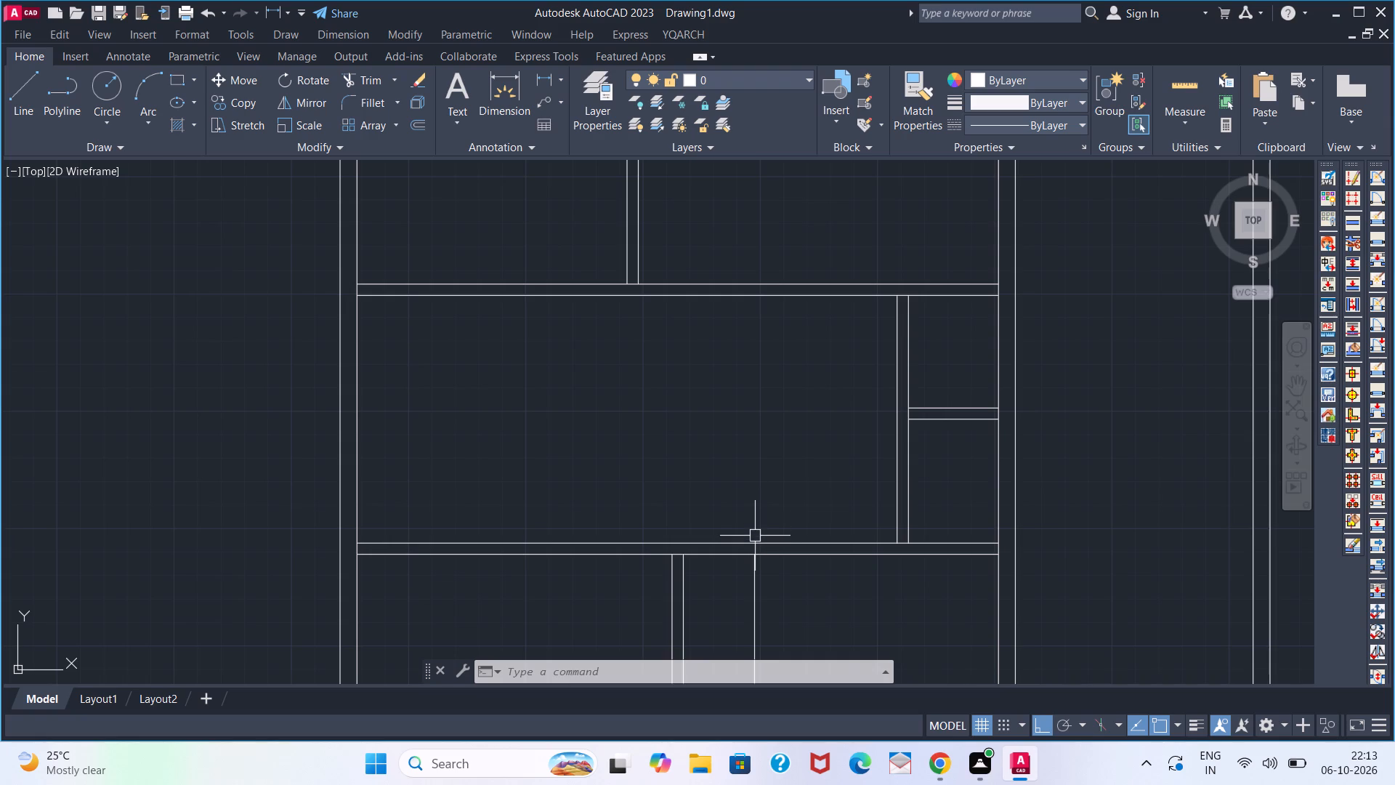
text(EX)
key(space)
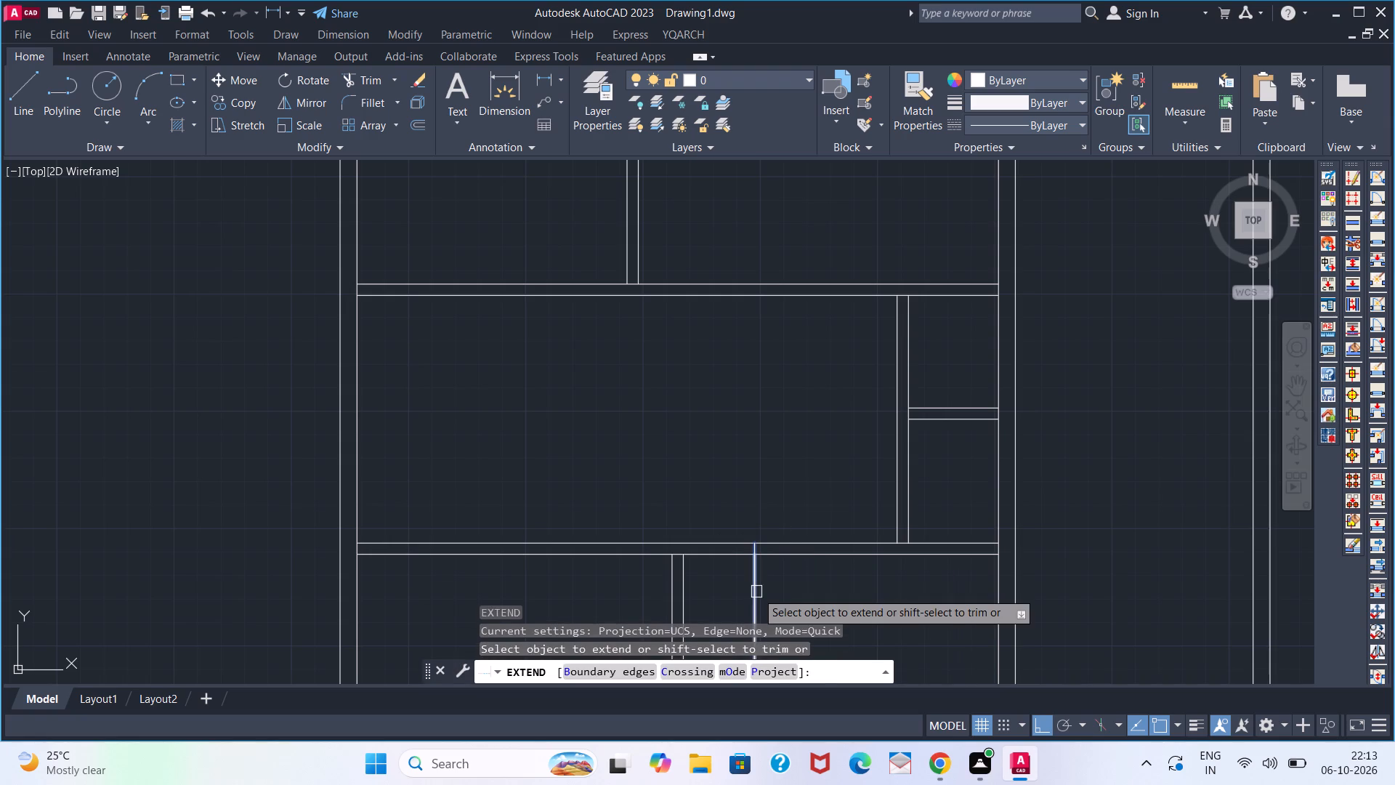
click(756, 592)
click(756, 583)
key(space)
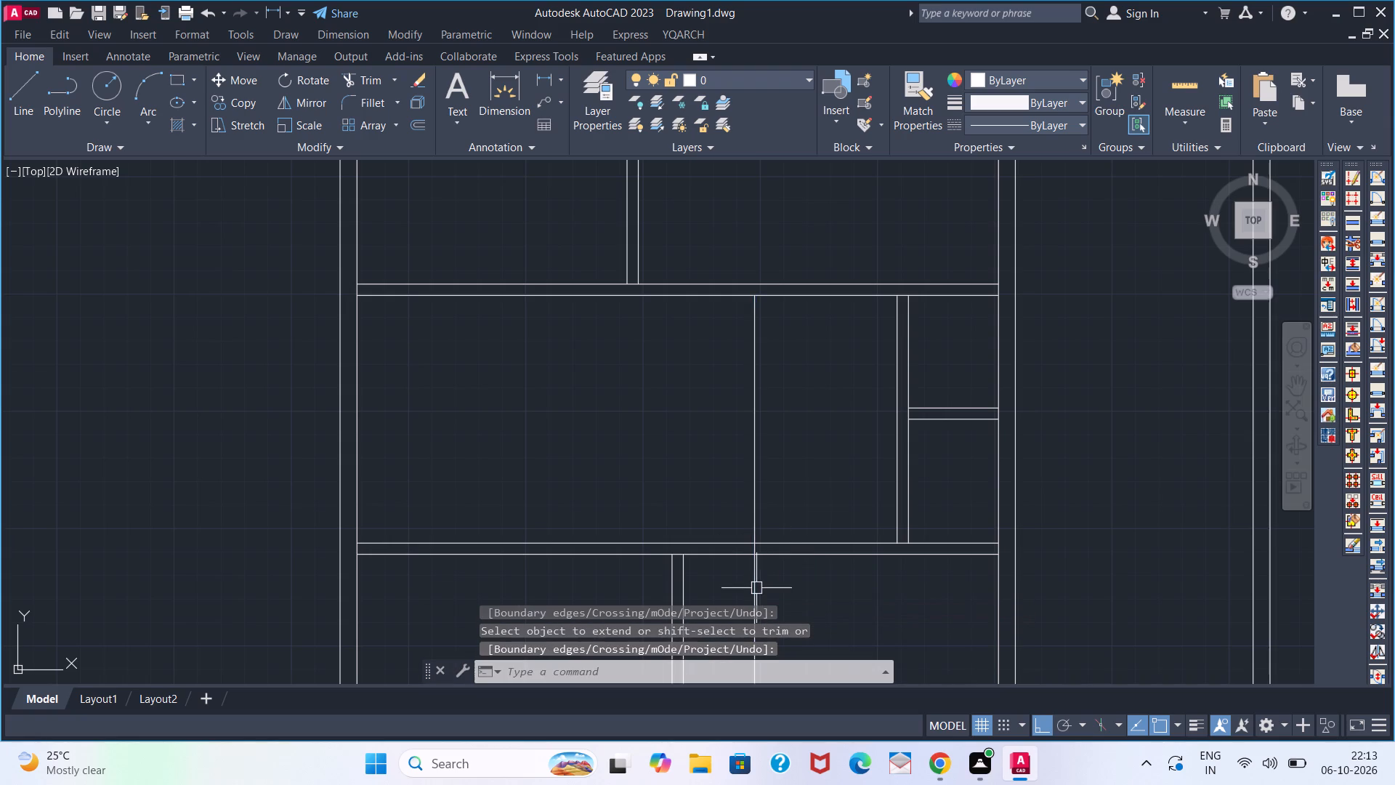
Delete the two lines of the right vertical partition between the middle and lowest horizontal partitions.
scroll(825, 451, down, 1)
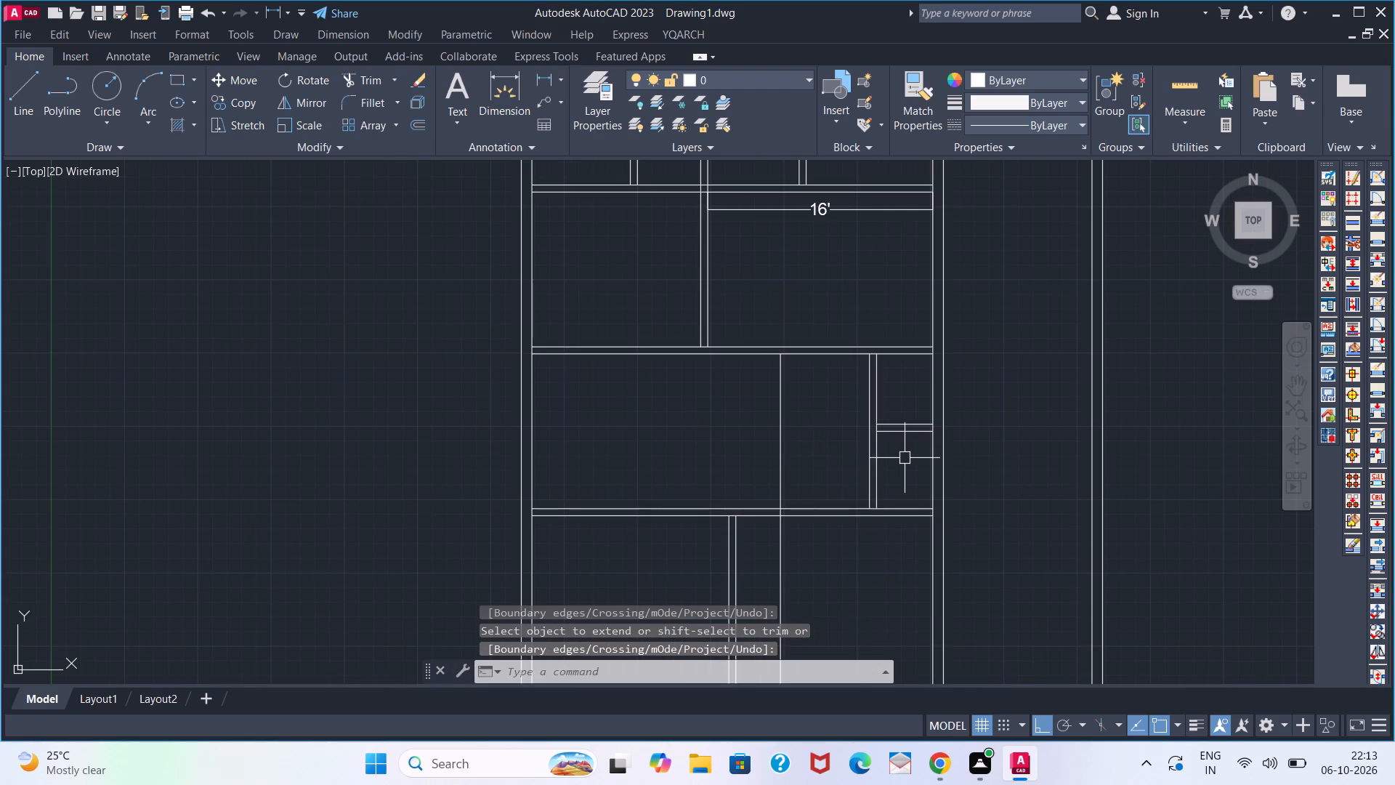
scroll(905, 458, up, 3)
scroll(896, 422, down, 2)
click(889, 355)
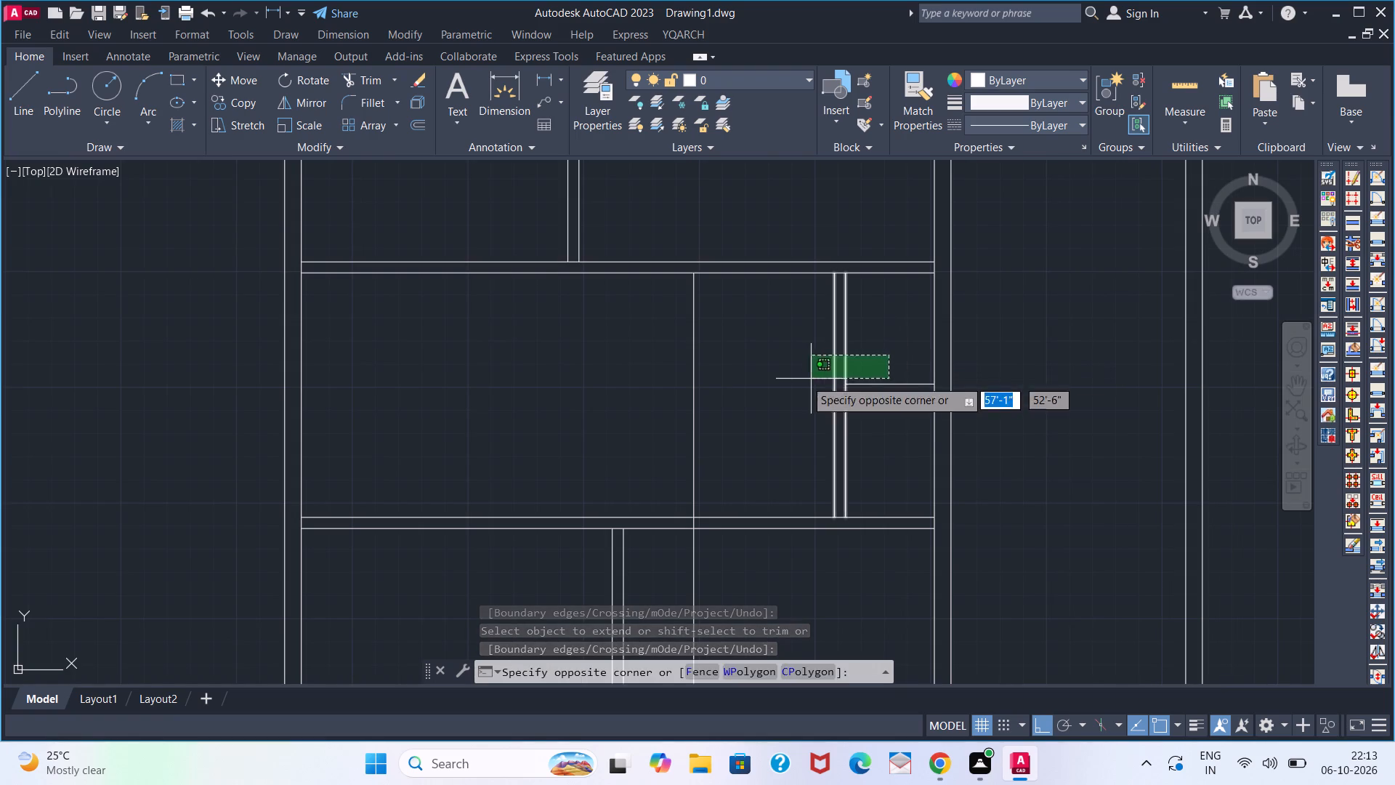
click(805, 379)
key(Delete)
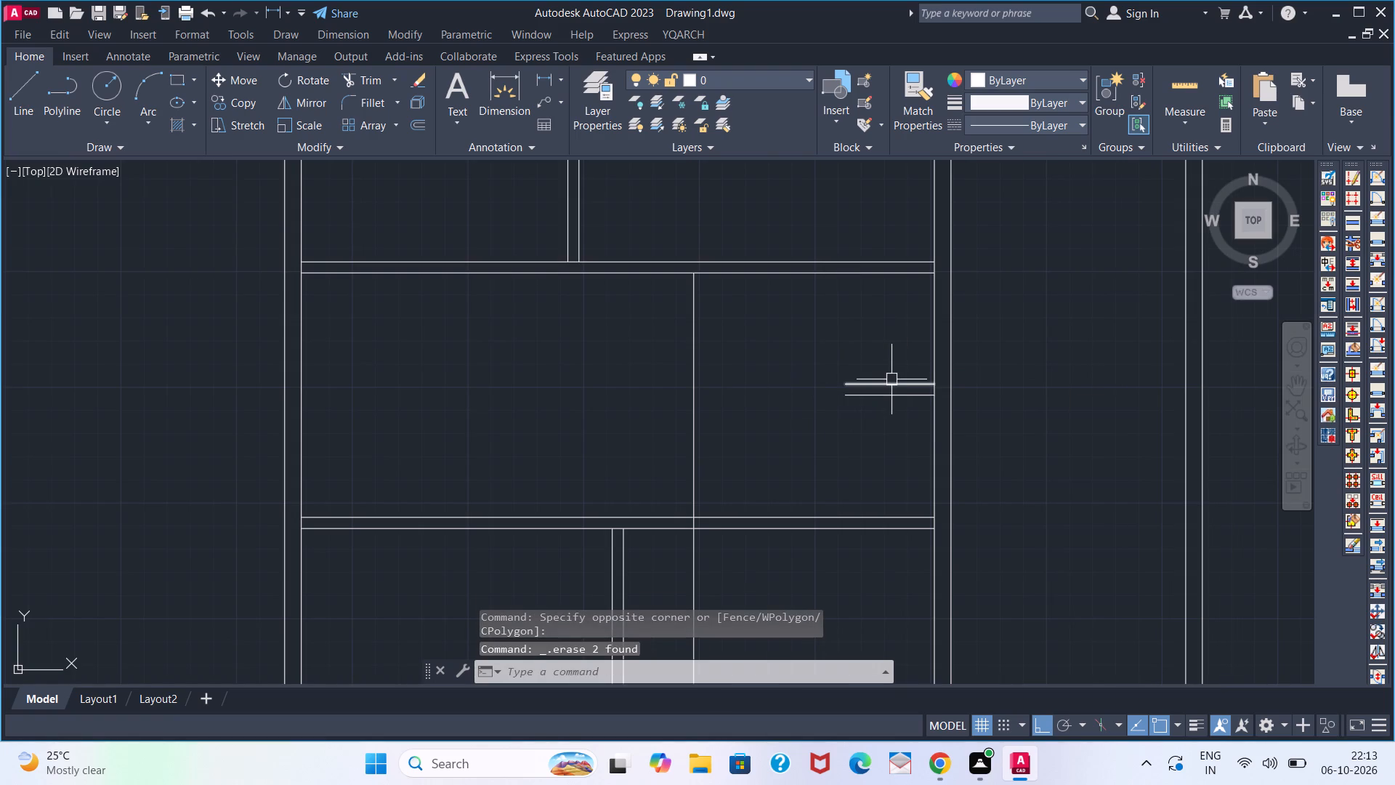
Offset the right outer wall's inner line 3' to the left, and offset the new line 6" further left to form a vertical partition.
key(o)
key(Return)
key(3)
key(apostrophe)
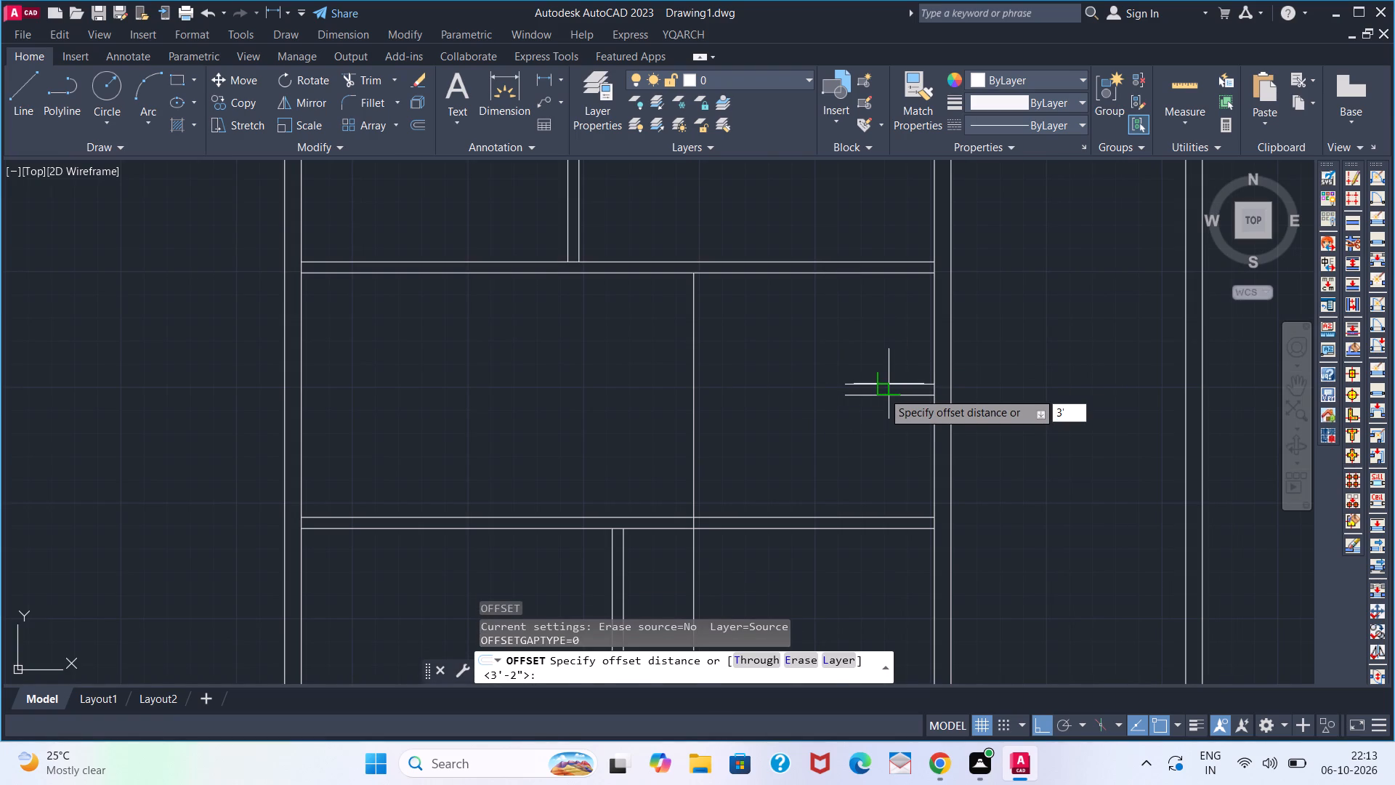
key(Return)
click(929, 355)
click(880, 353)
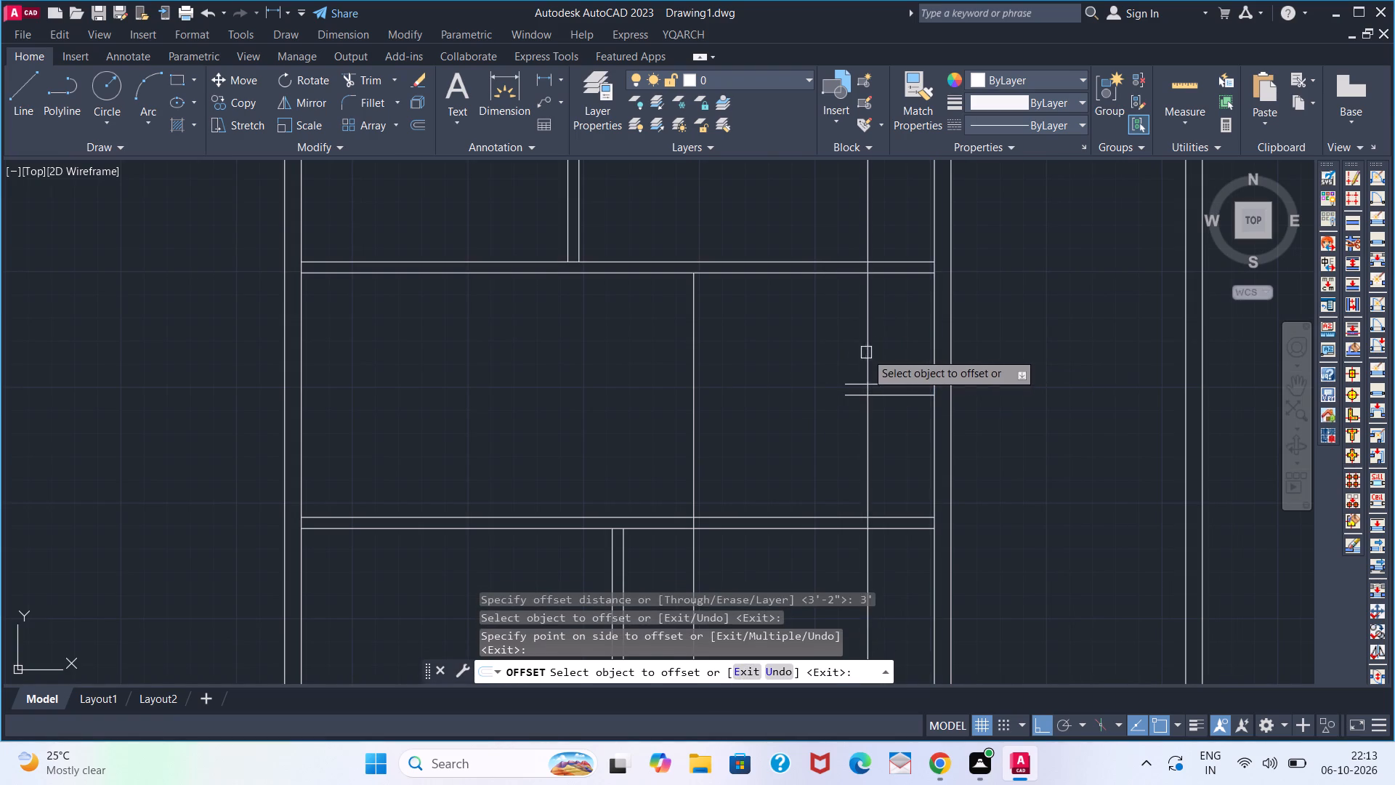
click(866, 353)
key(6)
key(Return)
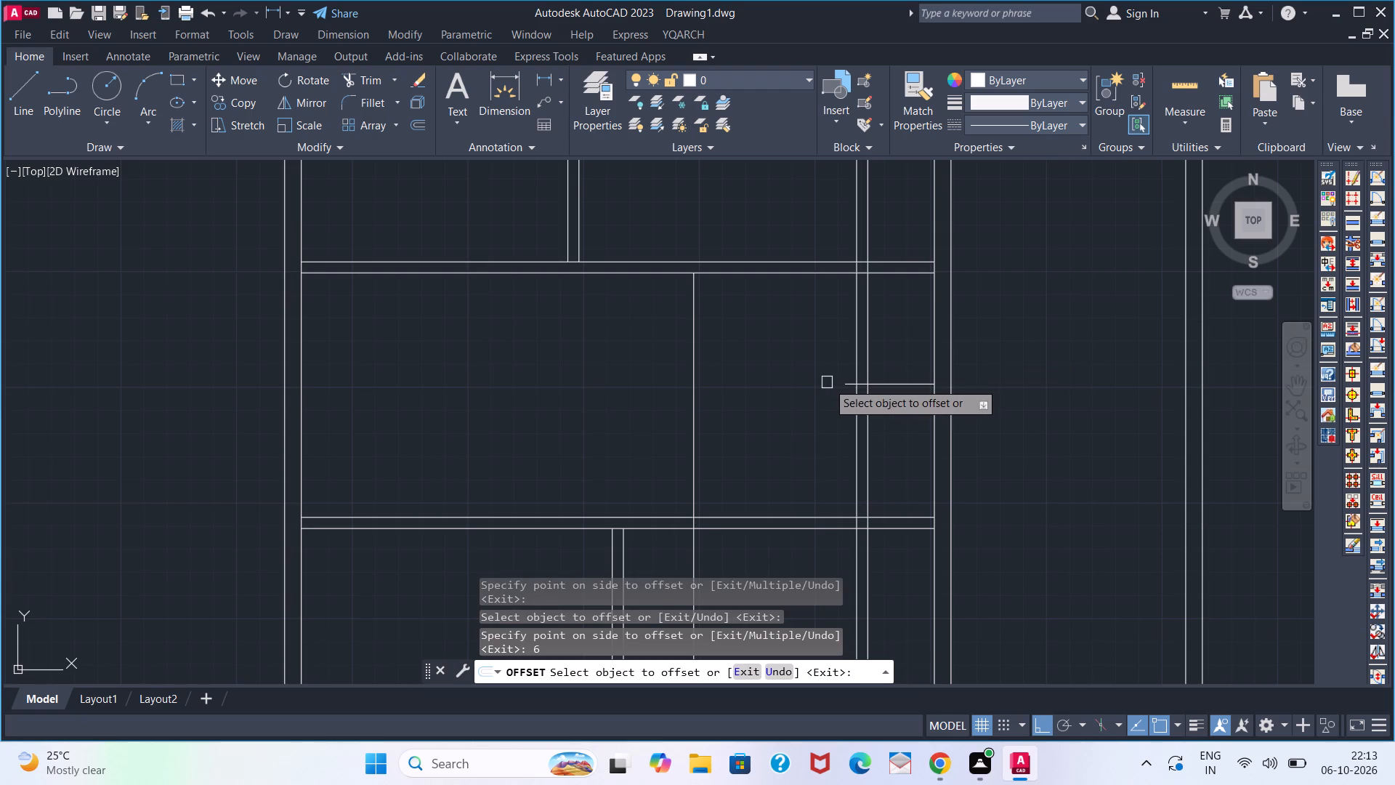
key(space)
Trim the short horizontal partition's two line ends that project to the left of the new 3' partition.
key(y)
key(BackSpace)
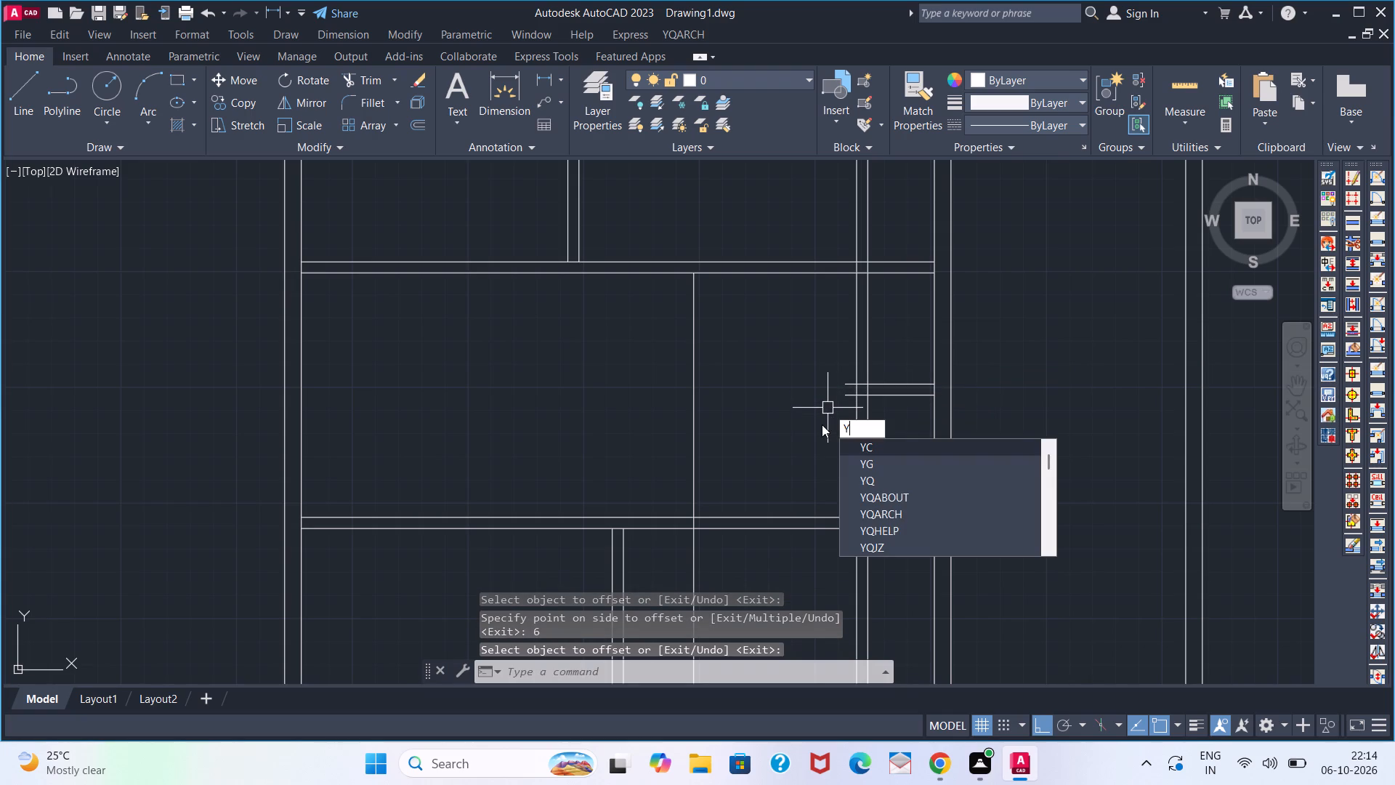
key(BackSpace)
key(BackSpace)
text(TR)
key(space)
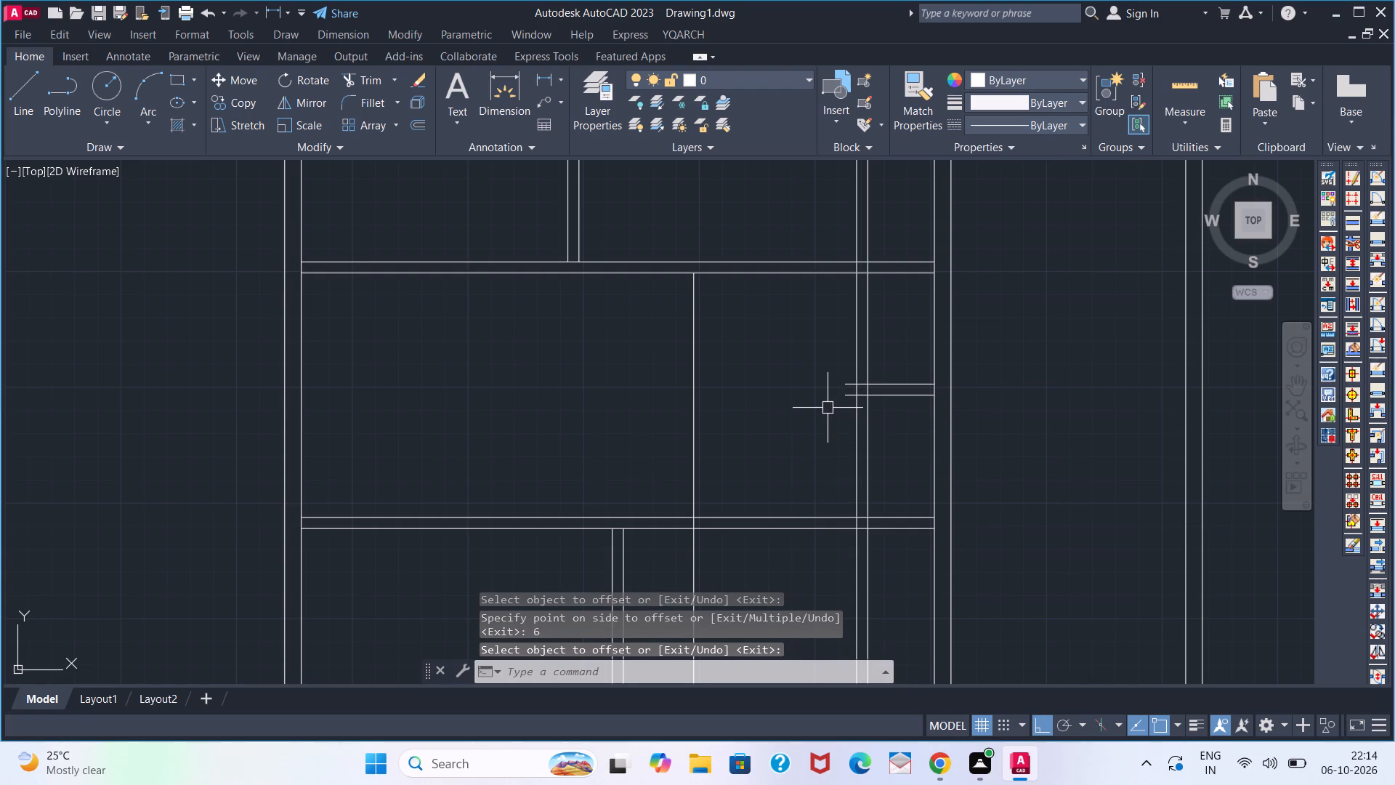
click(842, 404)
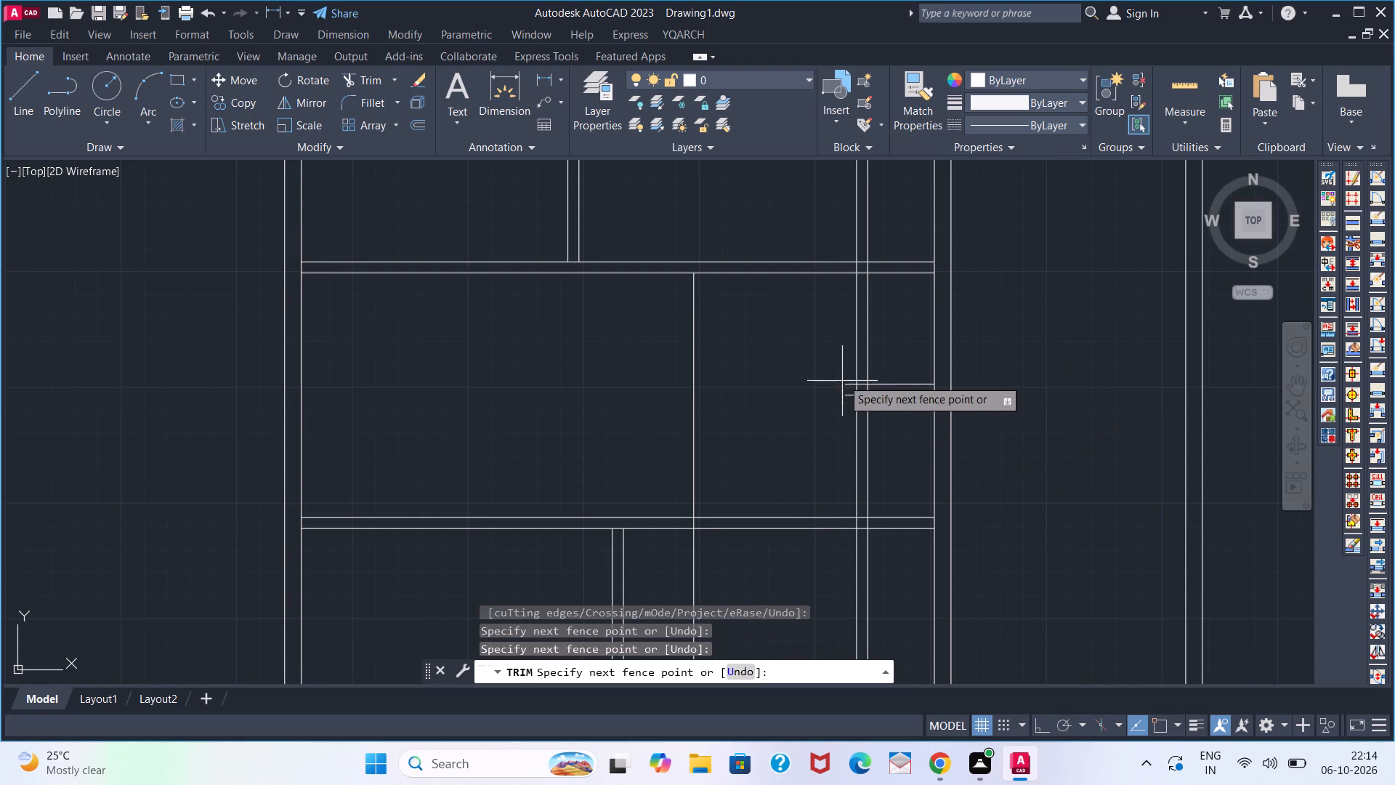
click(842, 375)
click(847, 397)
click(847, 390)
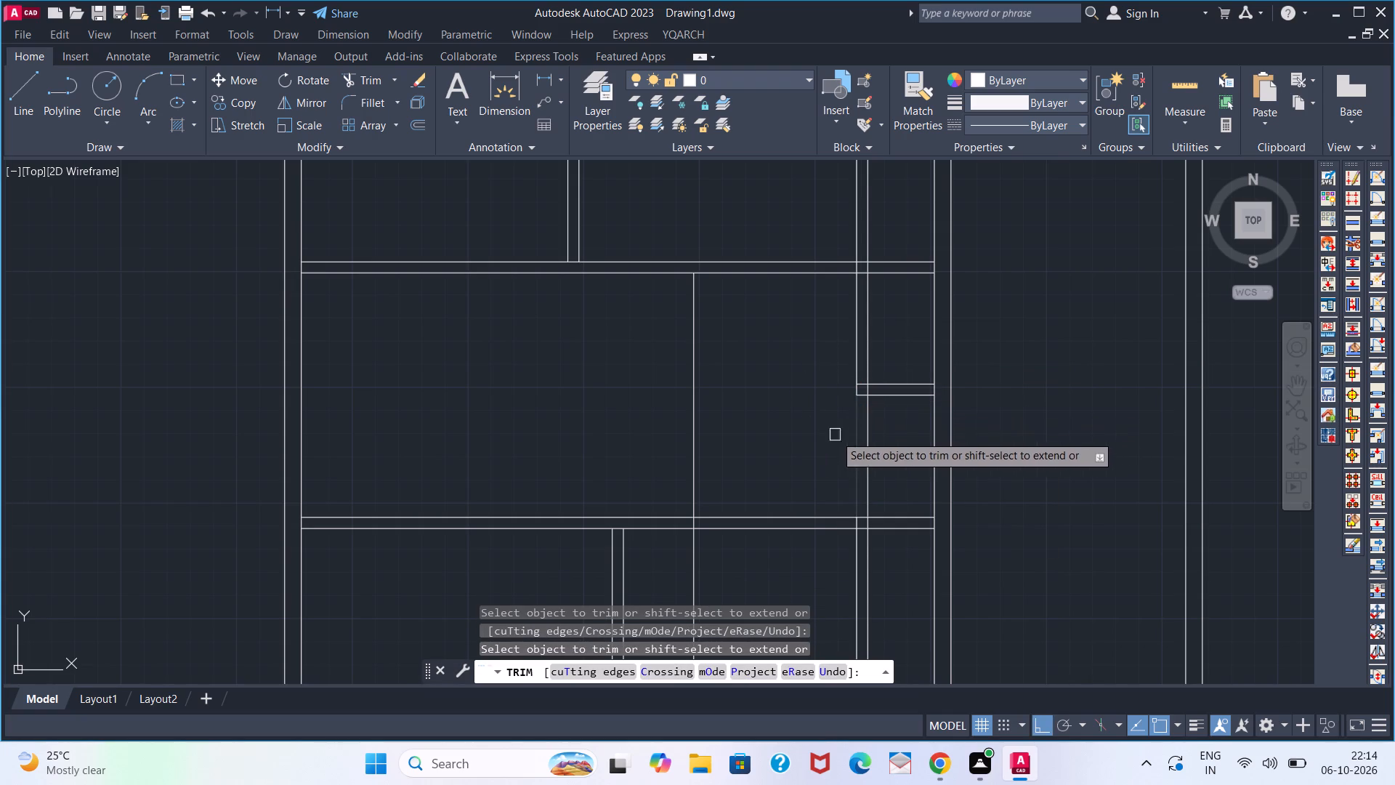
key(space)
Trim the new 3' partition's two lines inside the lowest horizontal partition.
scroll(839, 478, down, 2)
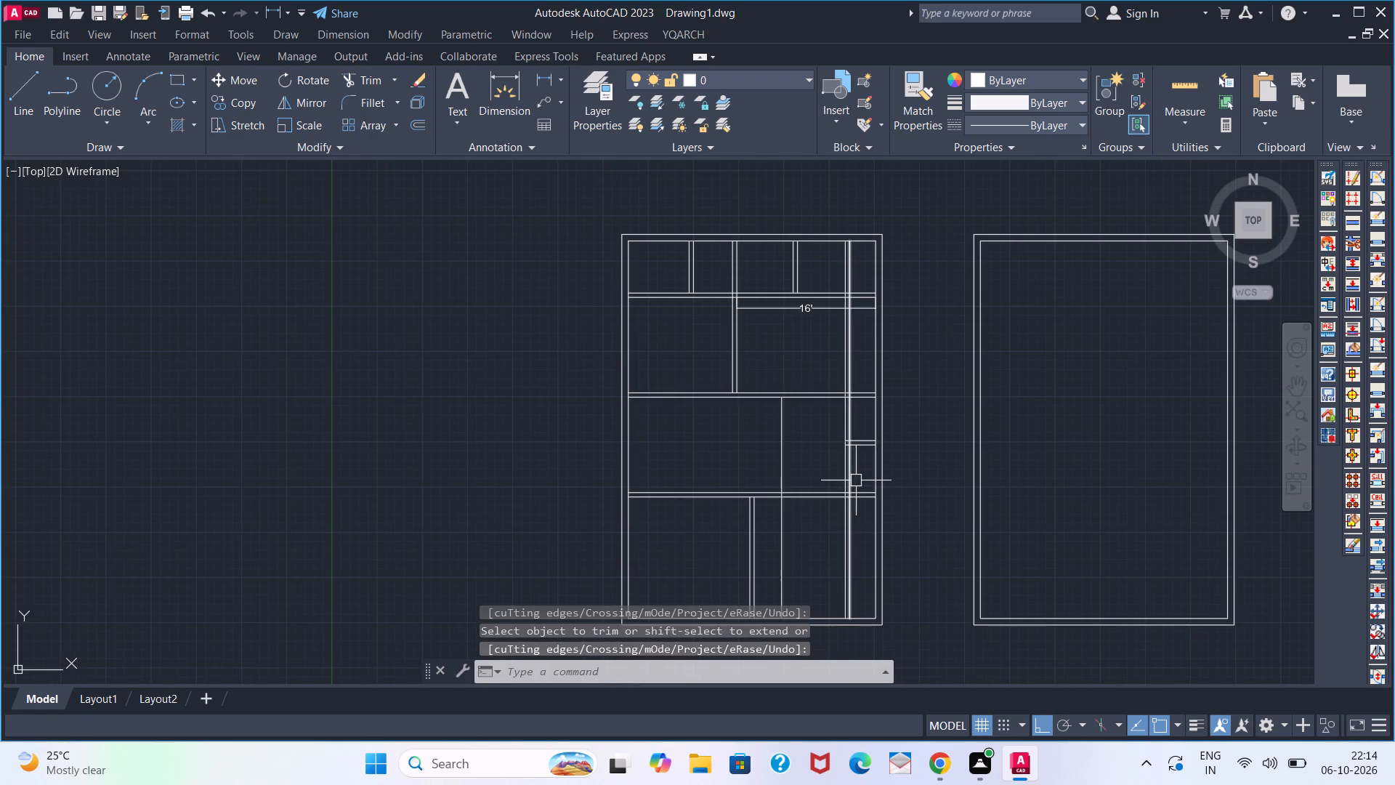
key(space)
scroll(846, 511, up, 4)
click(859, 418)
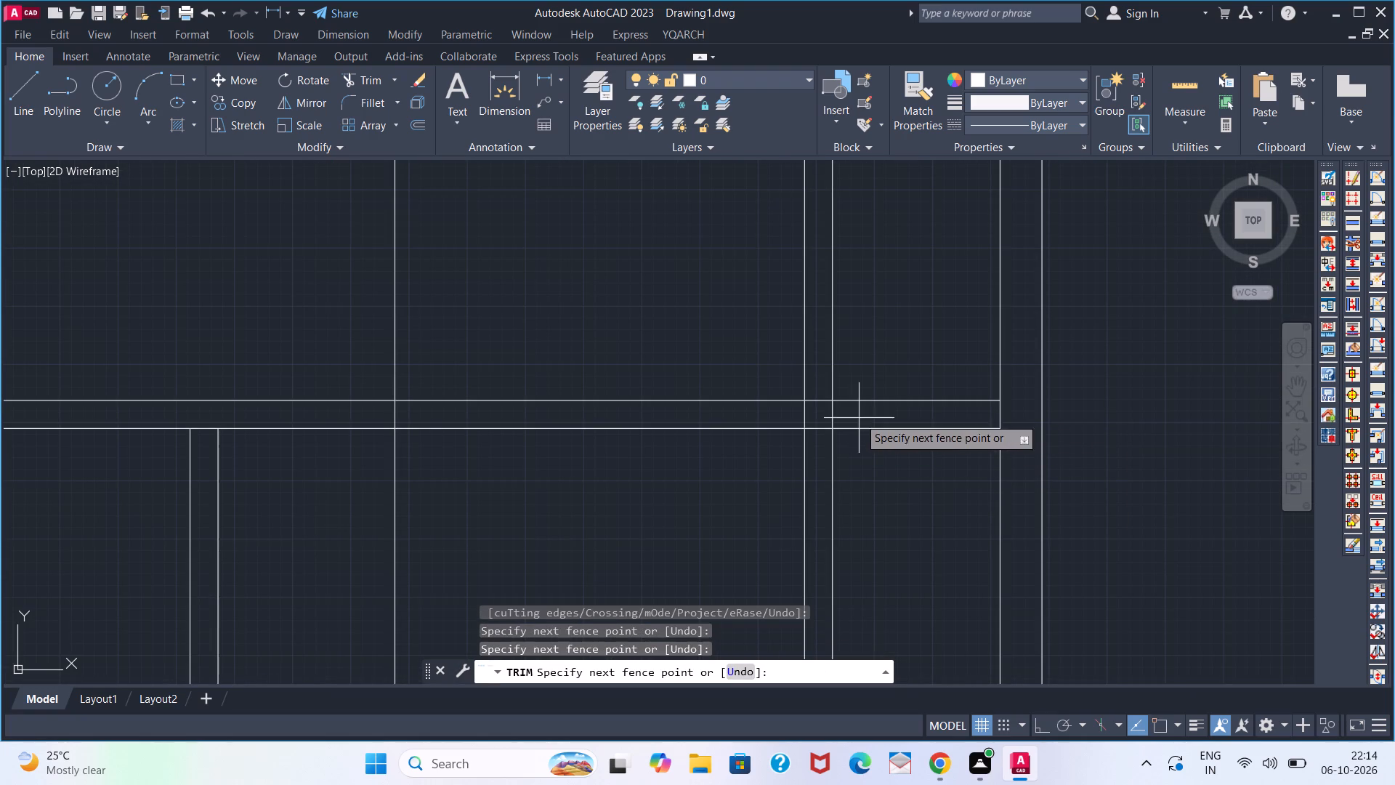
click(791, 417)
middle_drag(785, 250, 712, 766)
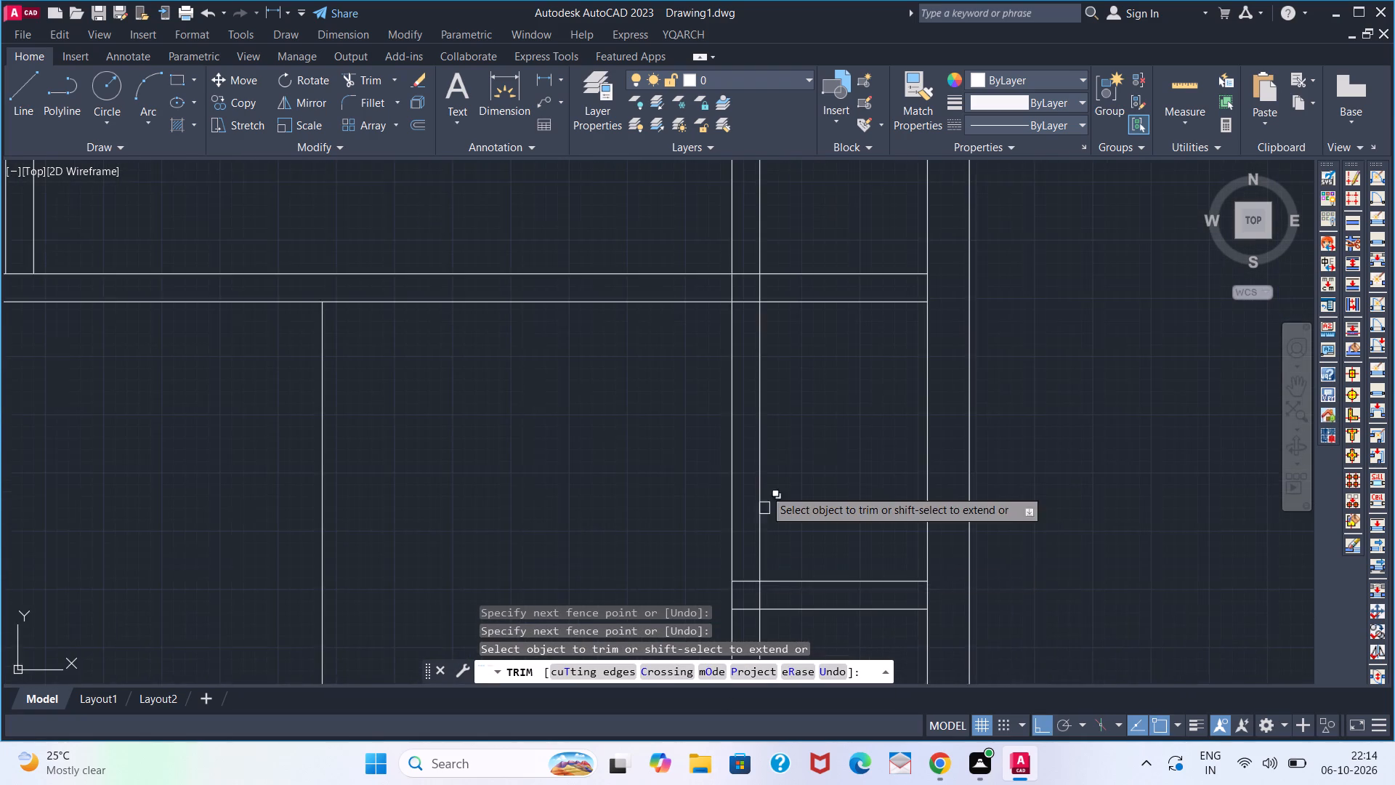
scroll(765, 461, down, 2)
scroll(756, 392, up, 3)
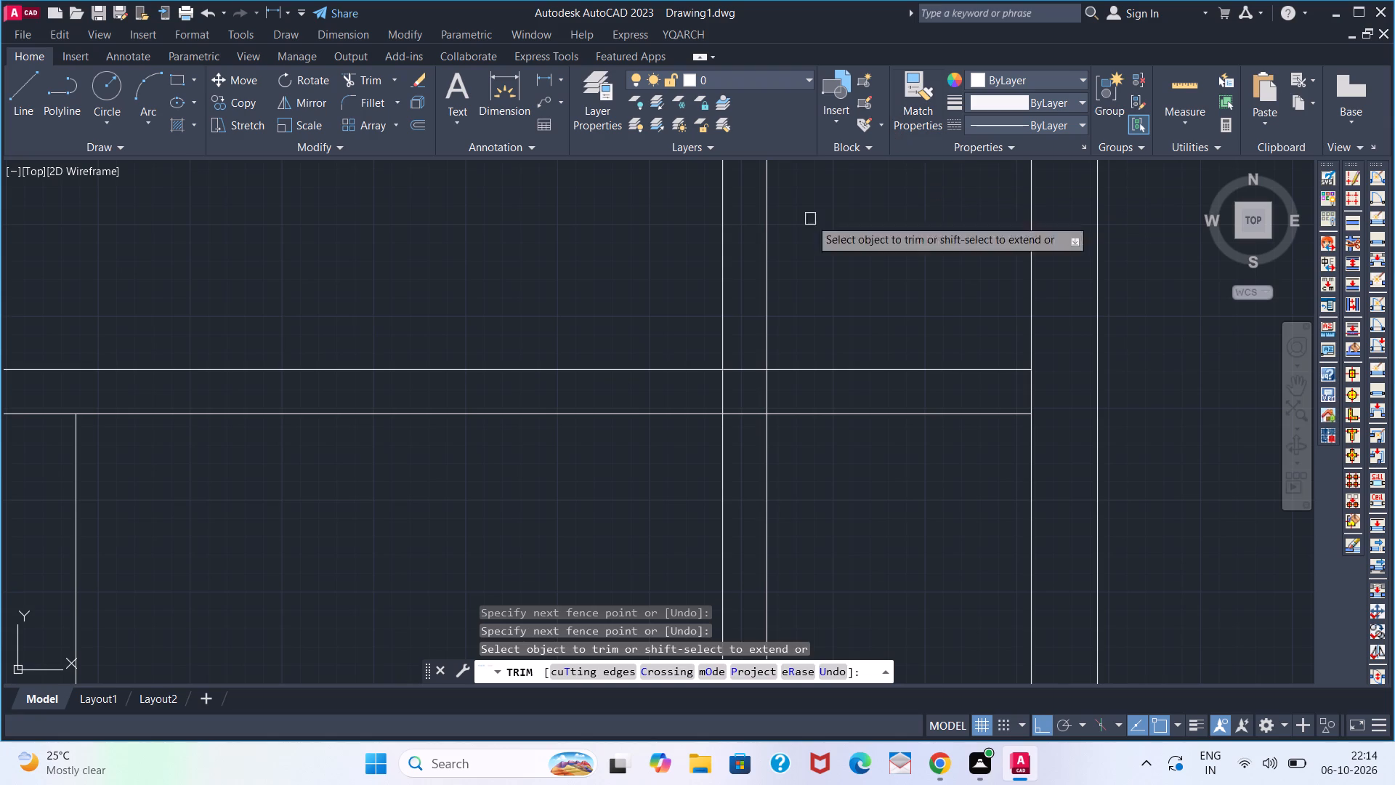
scroll(769, 259, down, 2)
middle_drag(705, 230, 699, 340)
scroll(700, 329, down, 1)
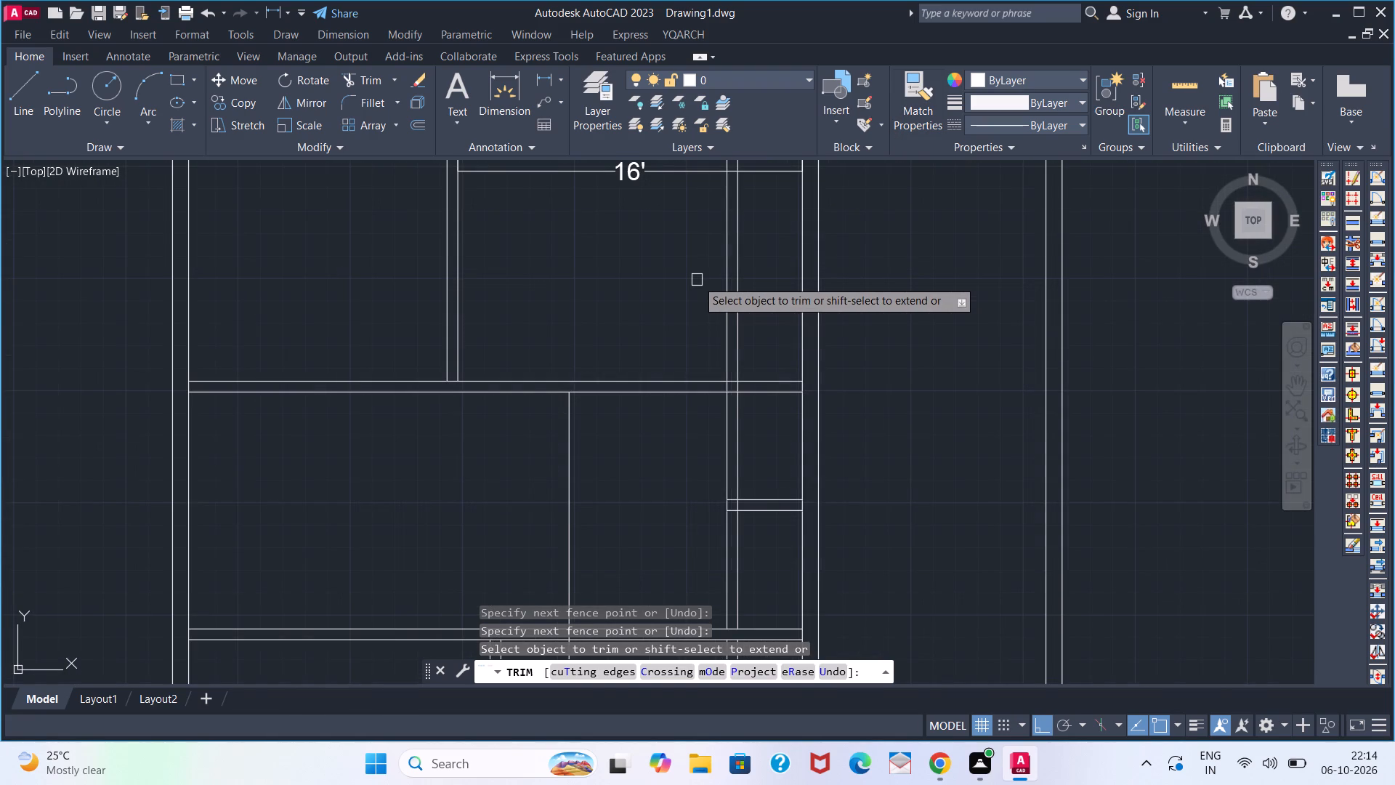
key(space)
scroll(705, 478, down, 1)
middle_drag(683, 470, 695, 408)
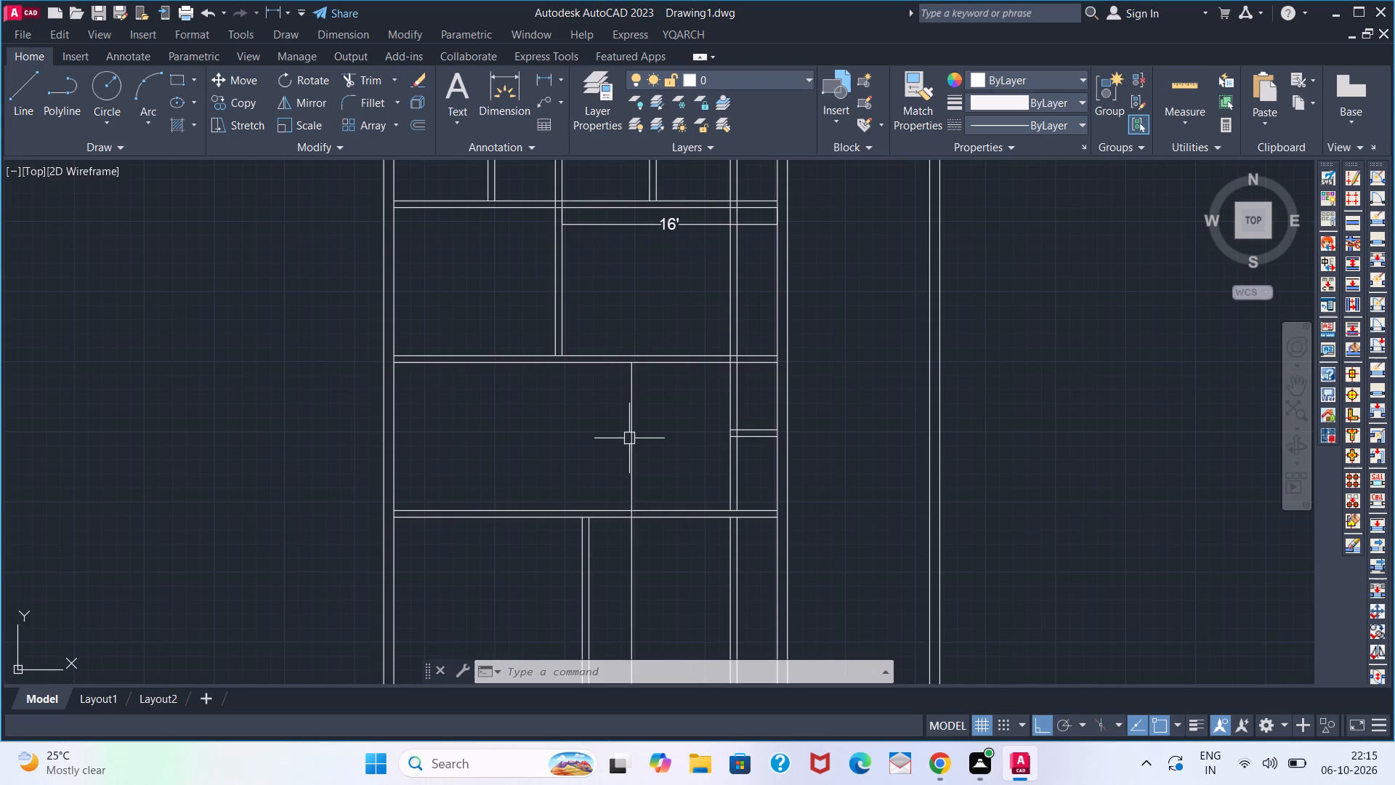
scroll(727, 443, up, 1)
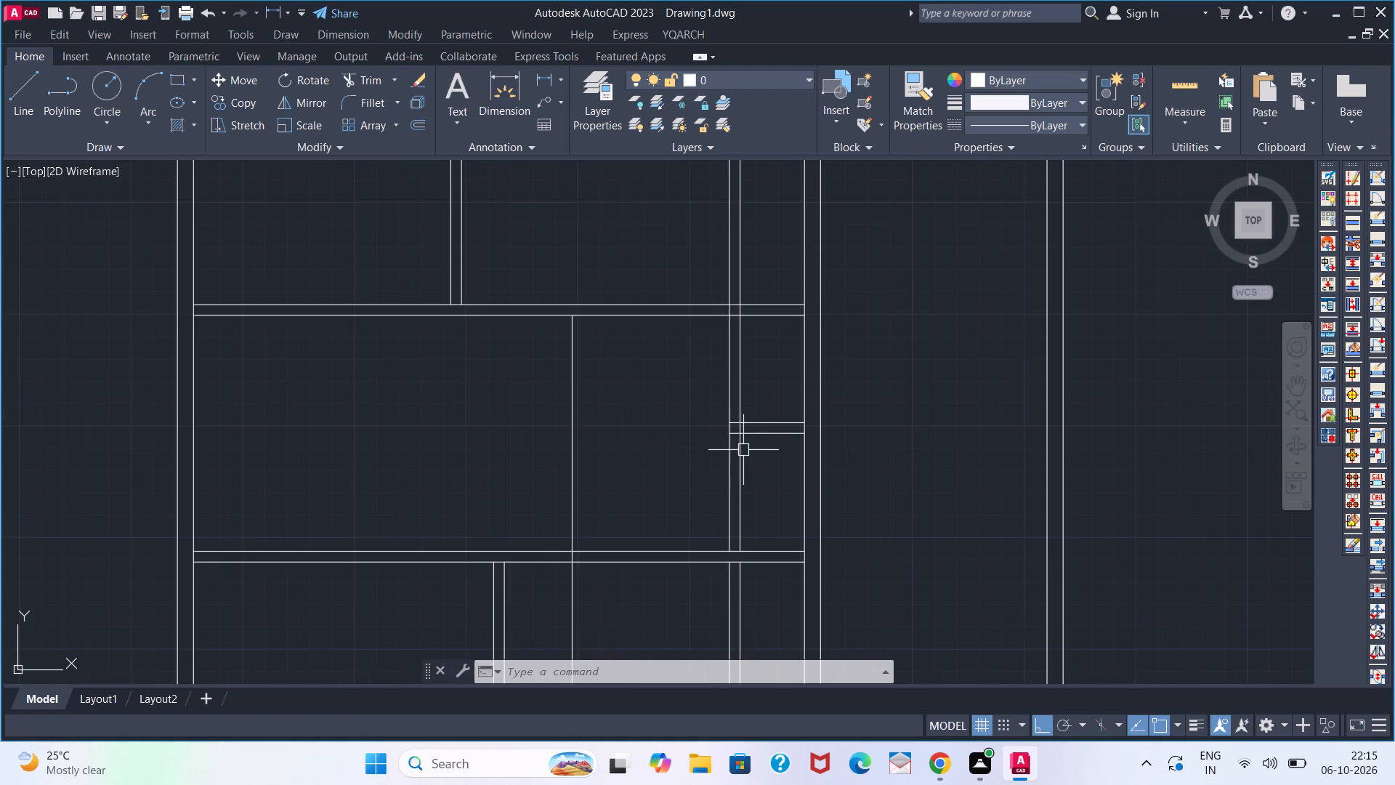
Undo the trims, the 3' partition offsets and the deletion of the right vertical partition's two lines.
scroll(748, 452, down, 1)
key(ctrl+z)
key(ctrl+z)
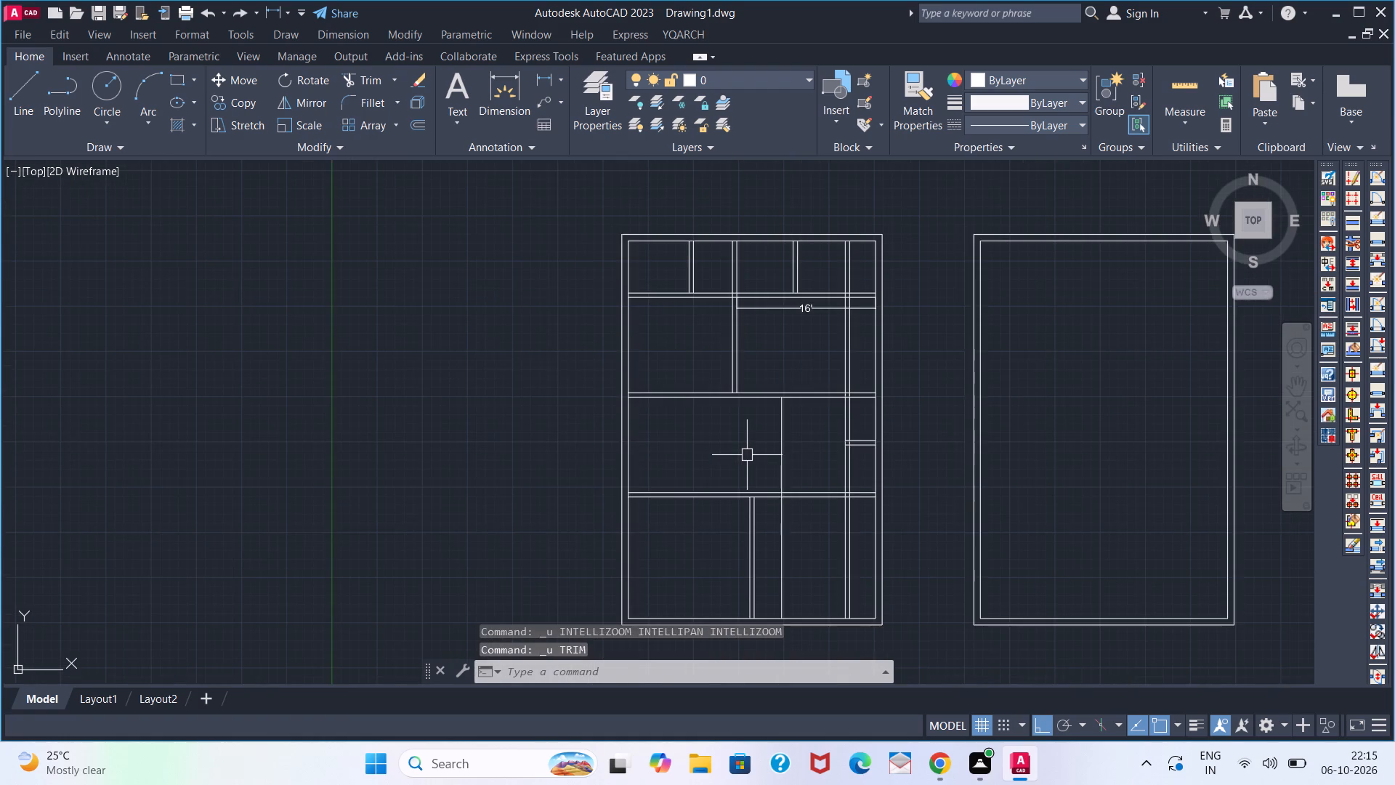
key(ctrl+z)
key(ctrl+z)
key(ctrl+z)
key(ctrl+z)
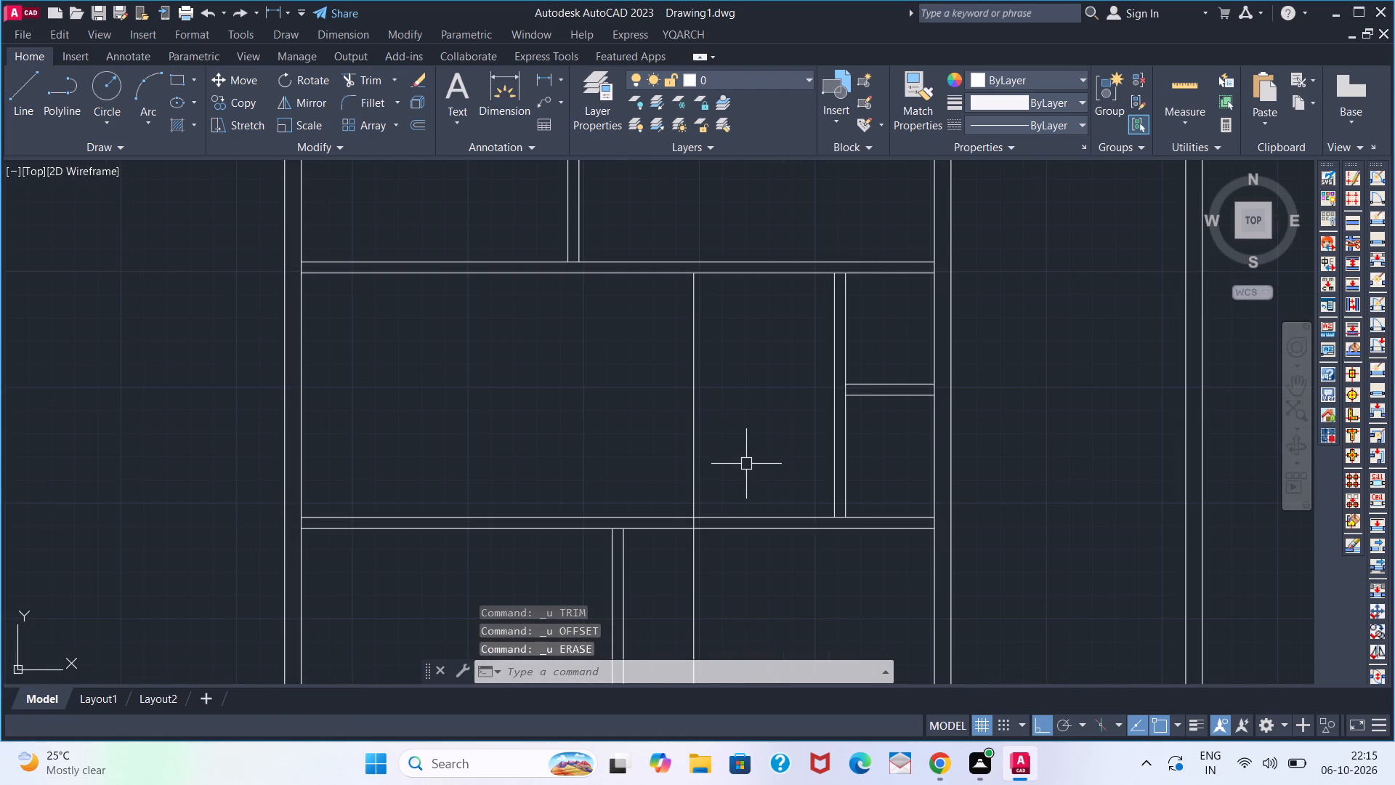
Delete the leftover single vertical line running from the middle horizontal partition to the bottom wall.
click(689, 456)
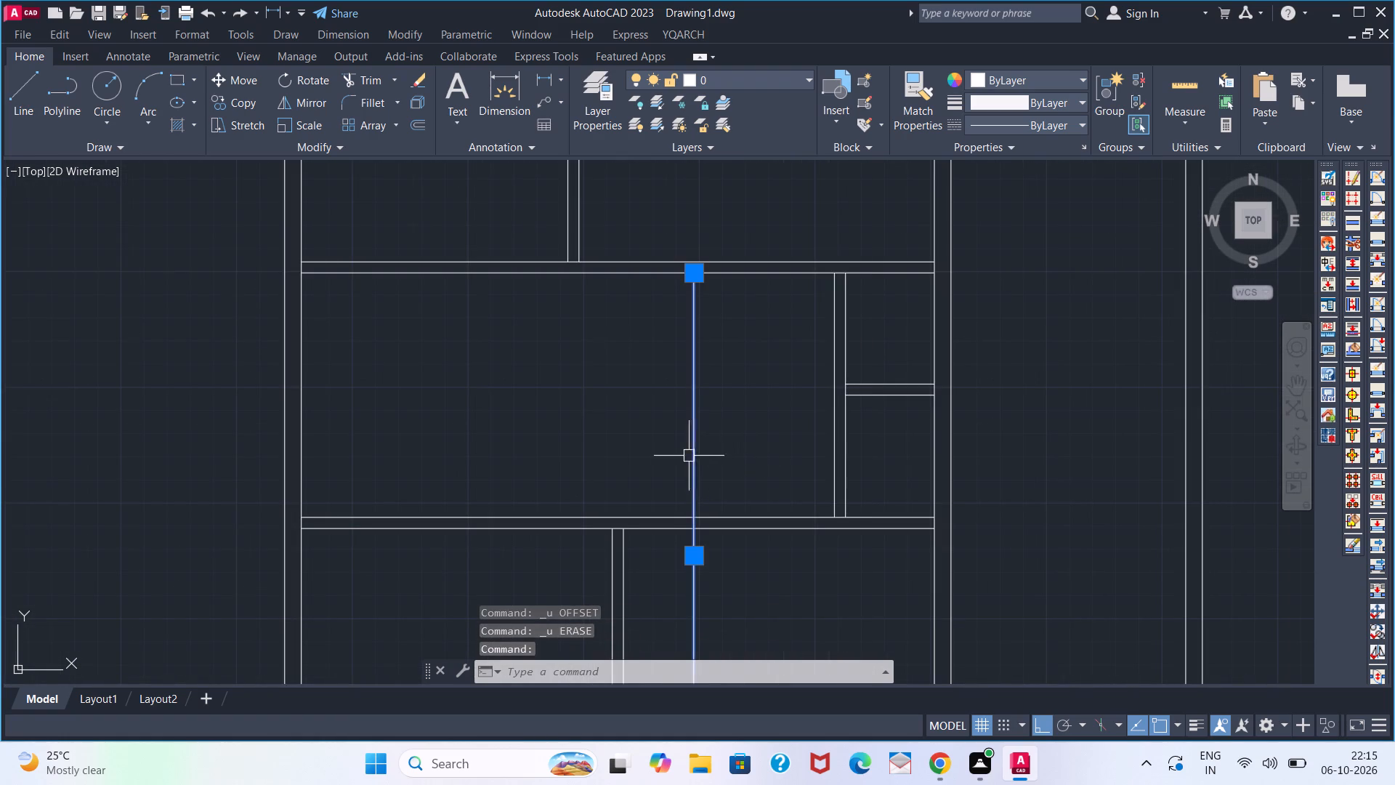
key(Delete)
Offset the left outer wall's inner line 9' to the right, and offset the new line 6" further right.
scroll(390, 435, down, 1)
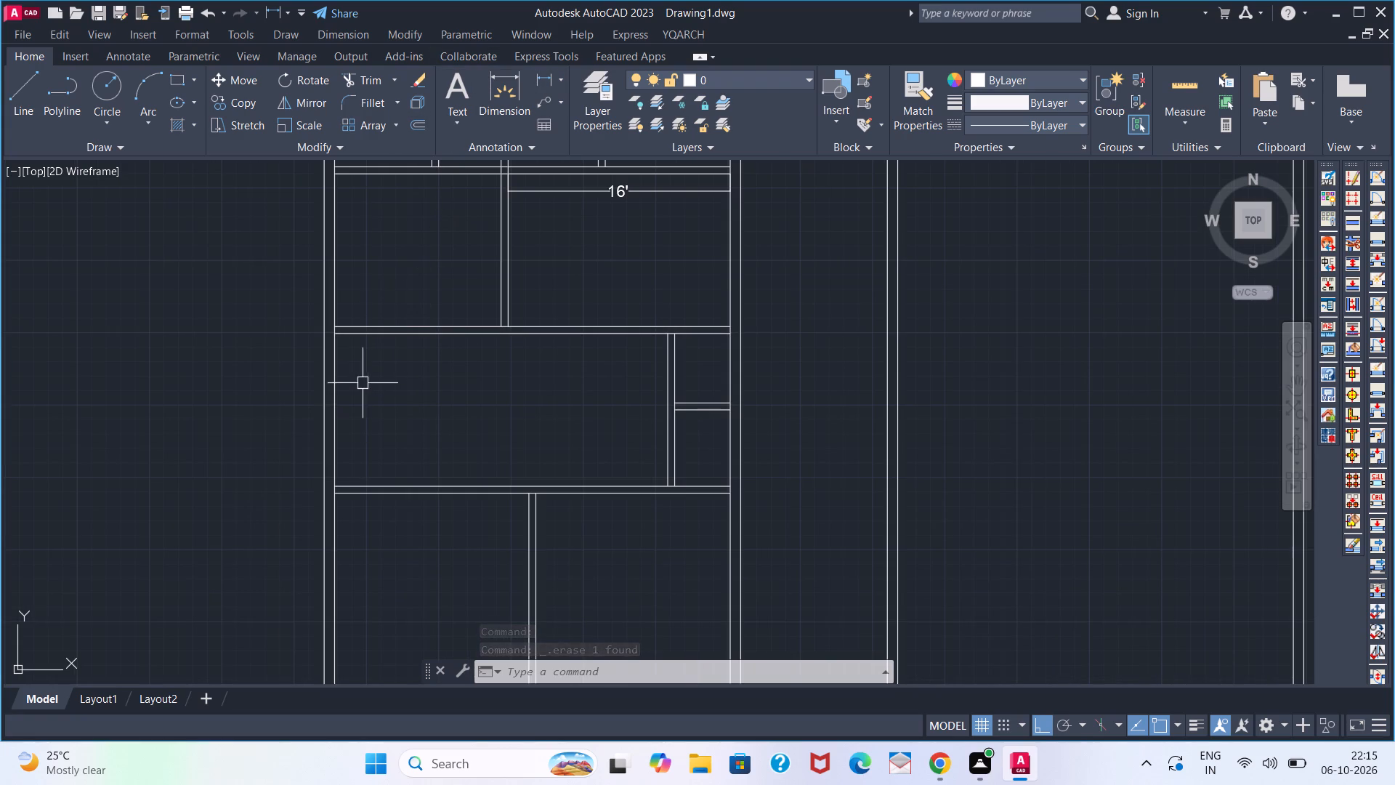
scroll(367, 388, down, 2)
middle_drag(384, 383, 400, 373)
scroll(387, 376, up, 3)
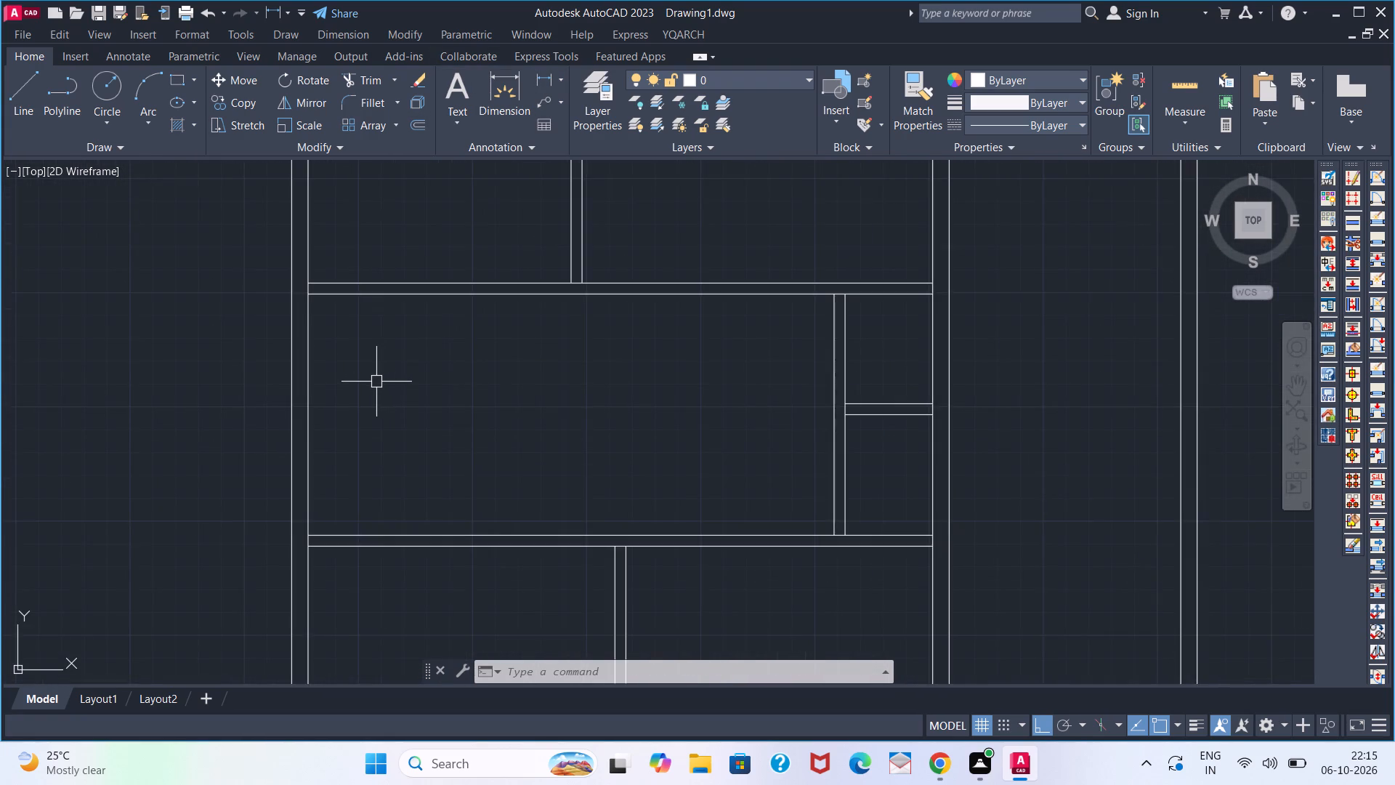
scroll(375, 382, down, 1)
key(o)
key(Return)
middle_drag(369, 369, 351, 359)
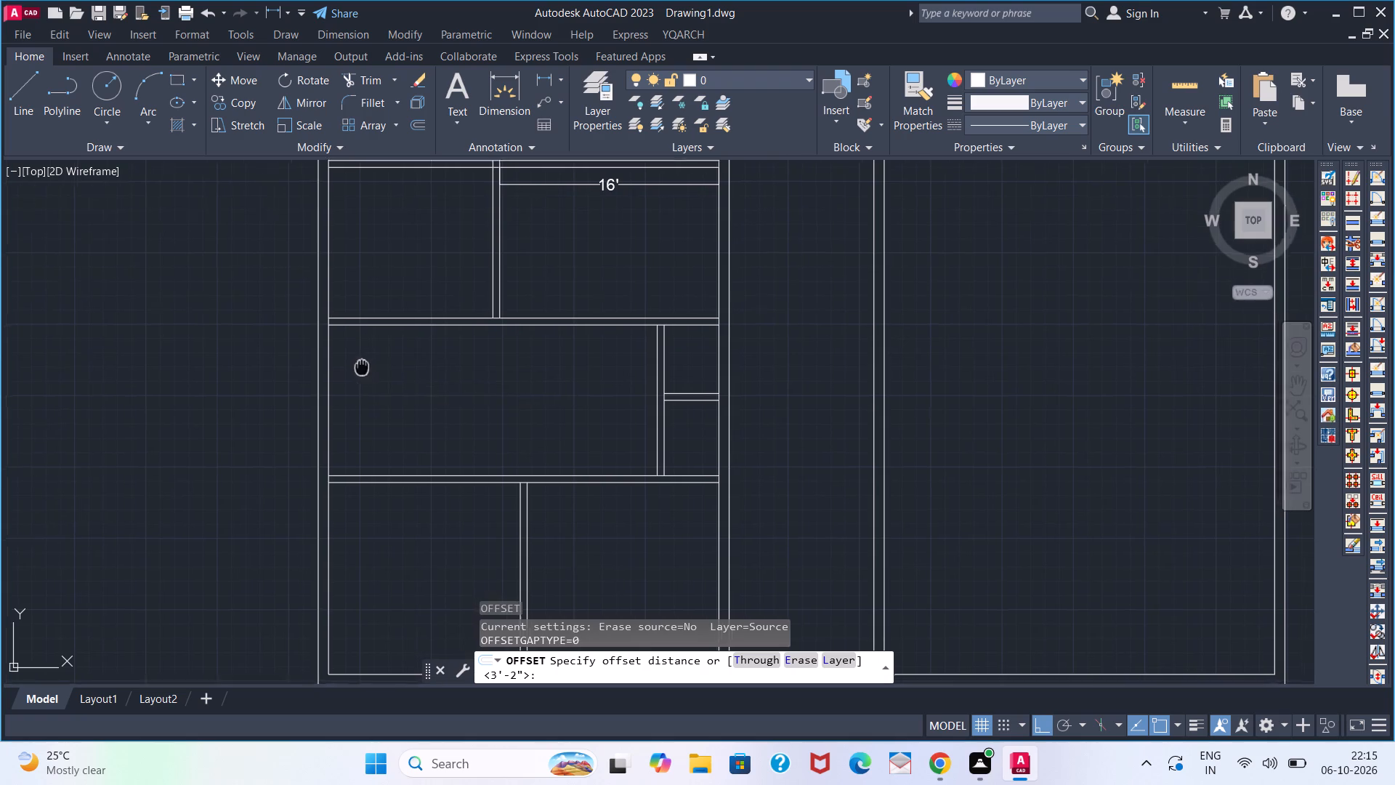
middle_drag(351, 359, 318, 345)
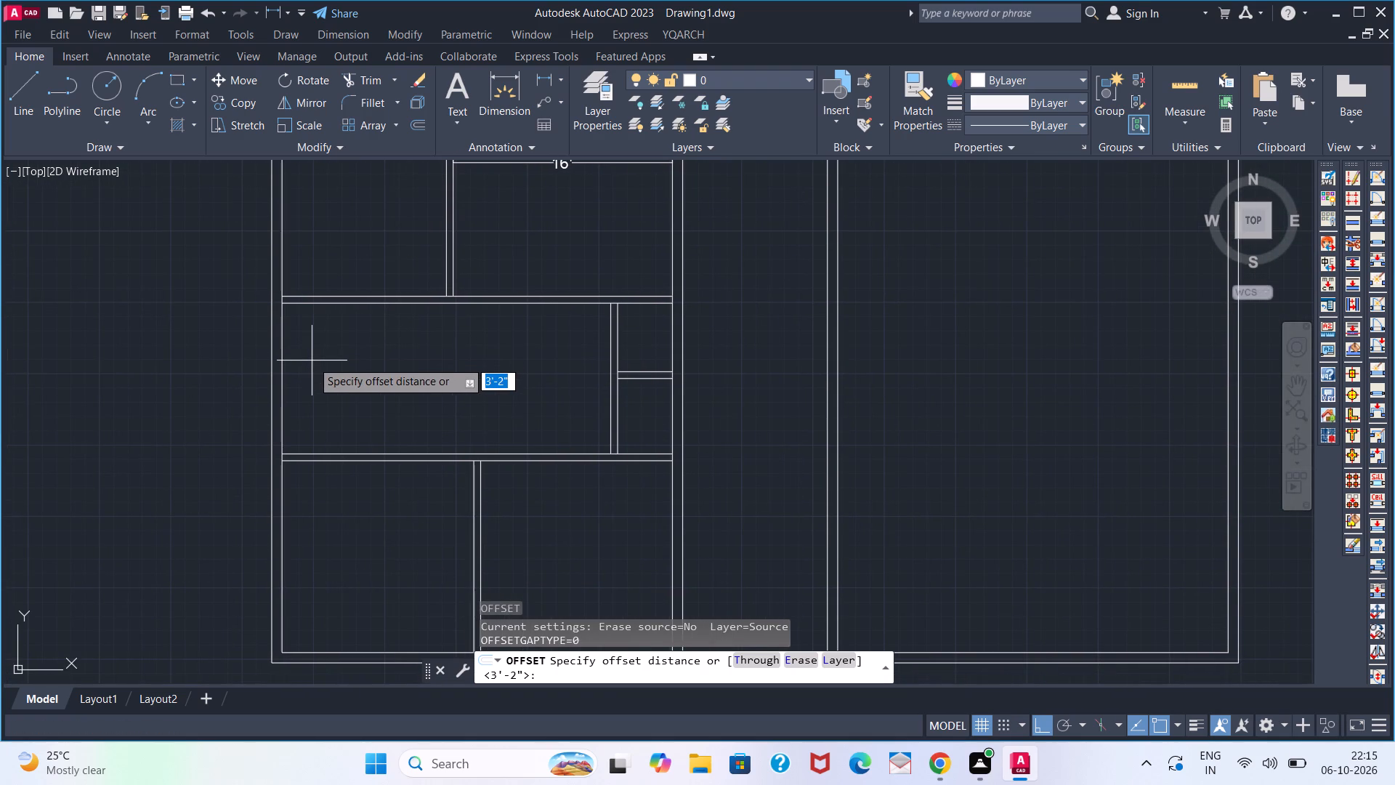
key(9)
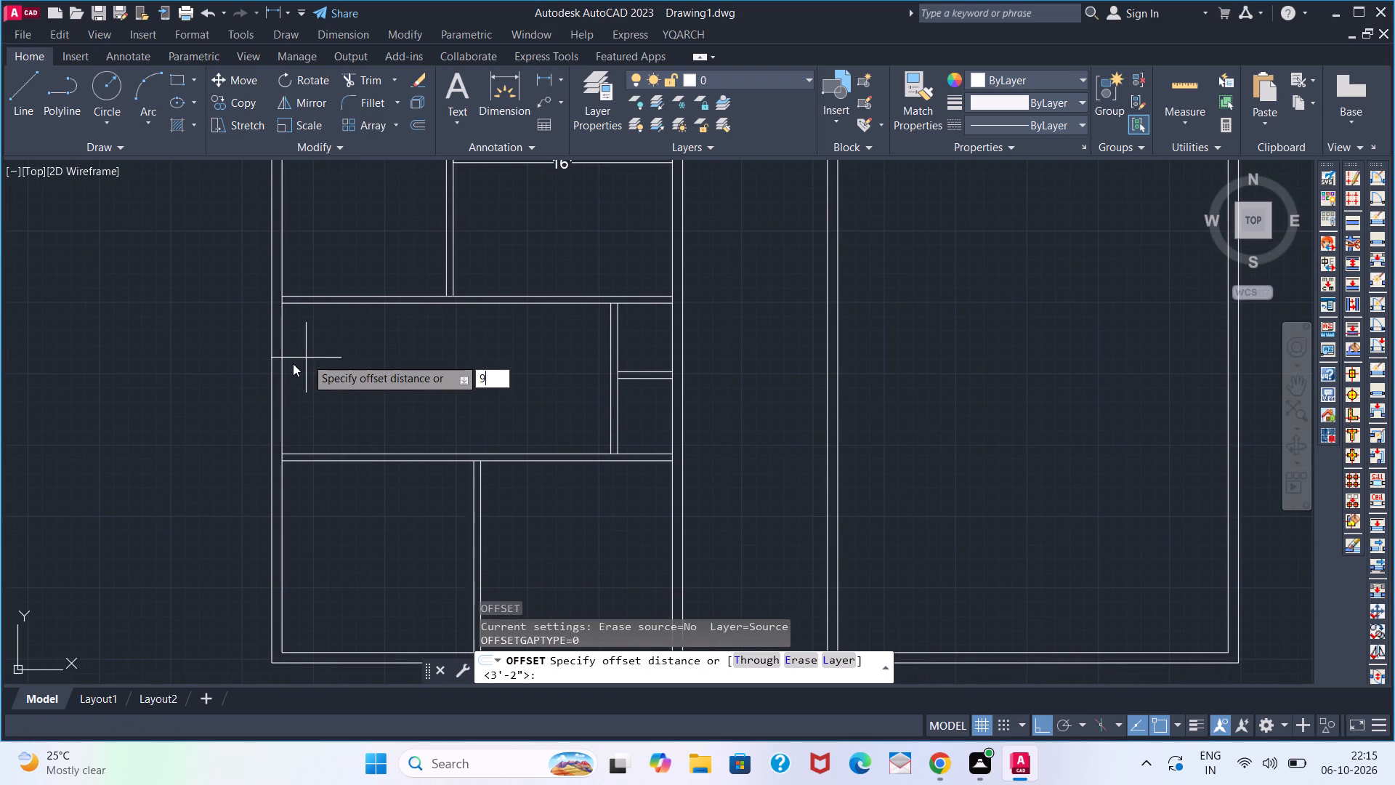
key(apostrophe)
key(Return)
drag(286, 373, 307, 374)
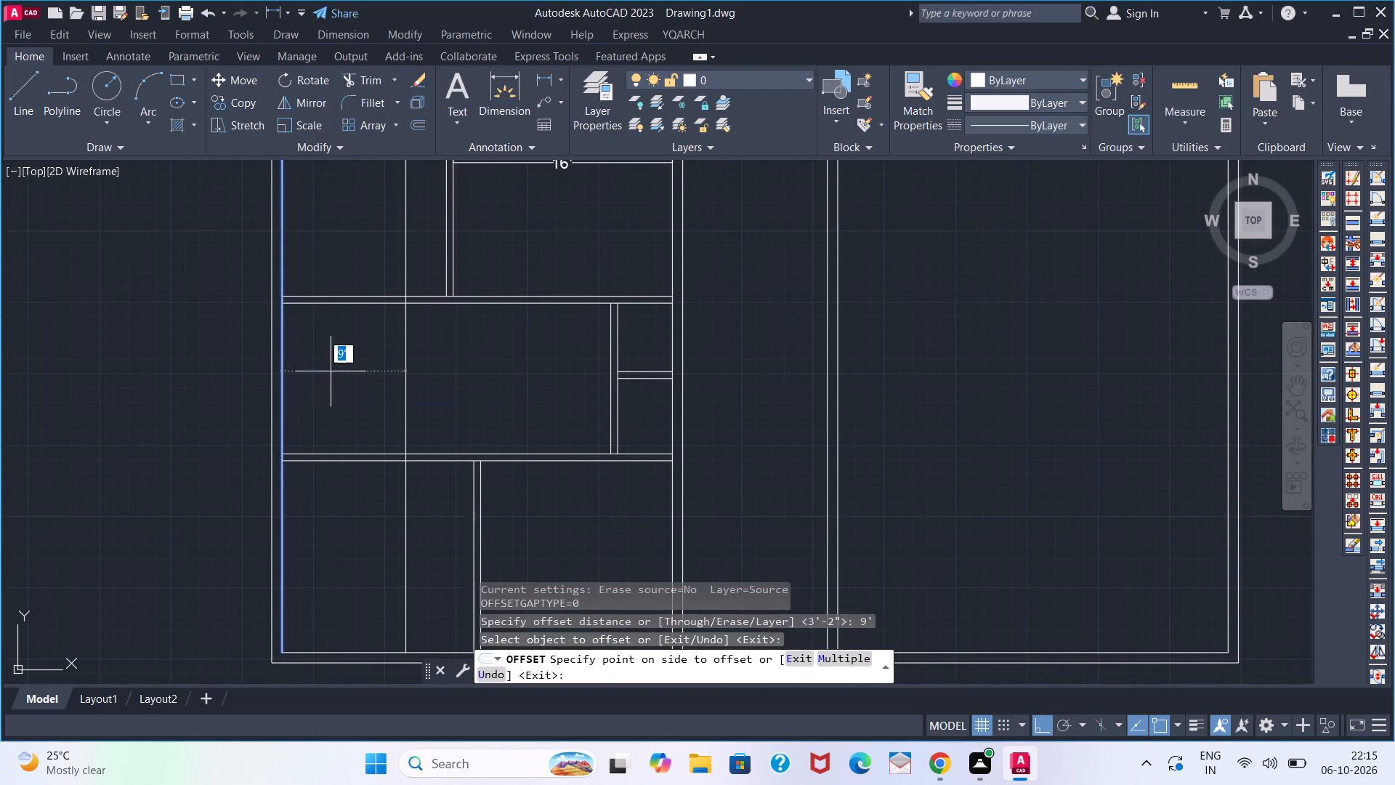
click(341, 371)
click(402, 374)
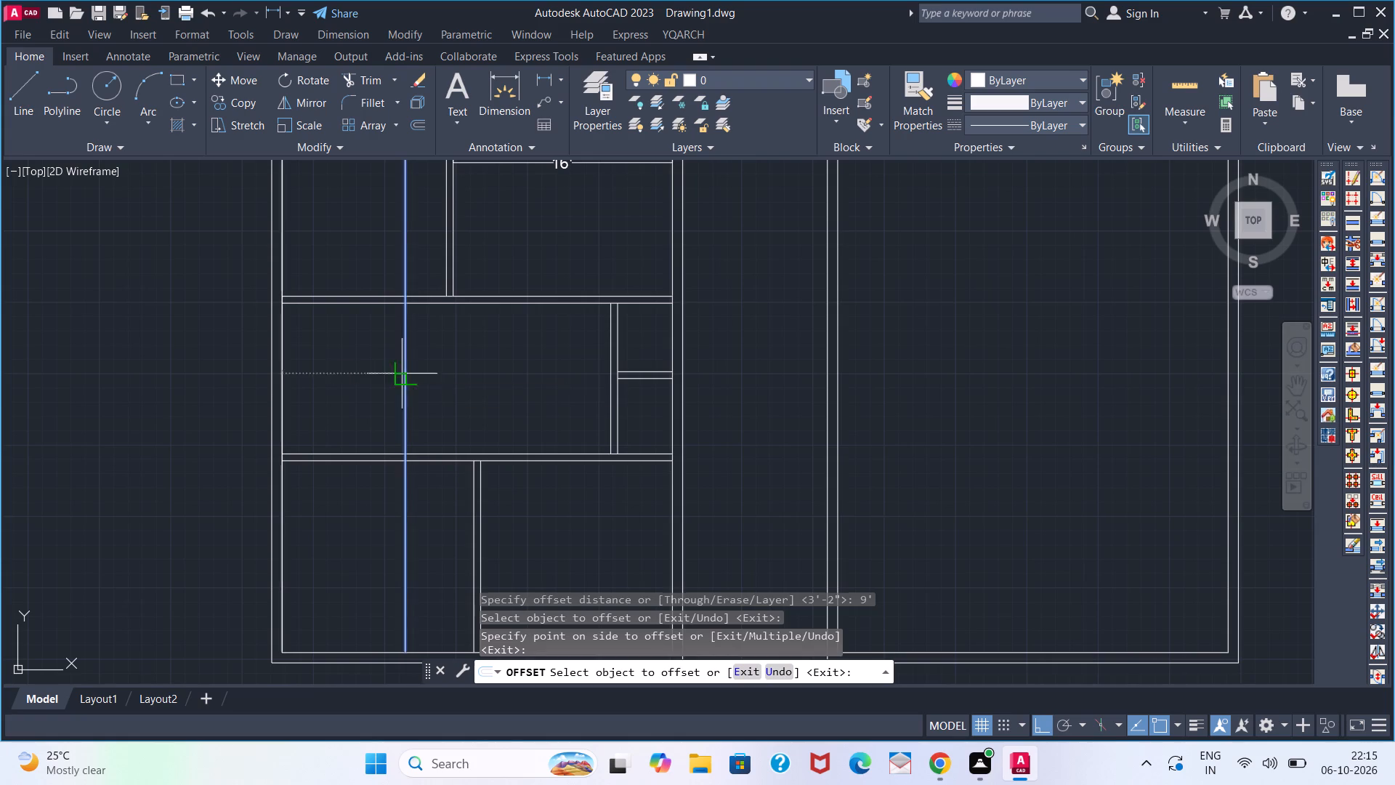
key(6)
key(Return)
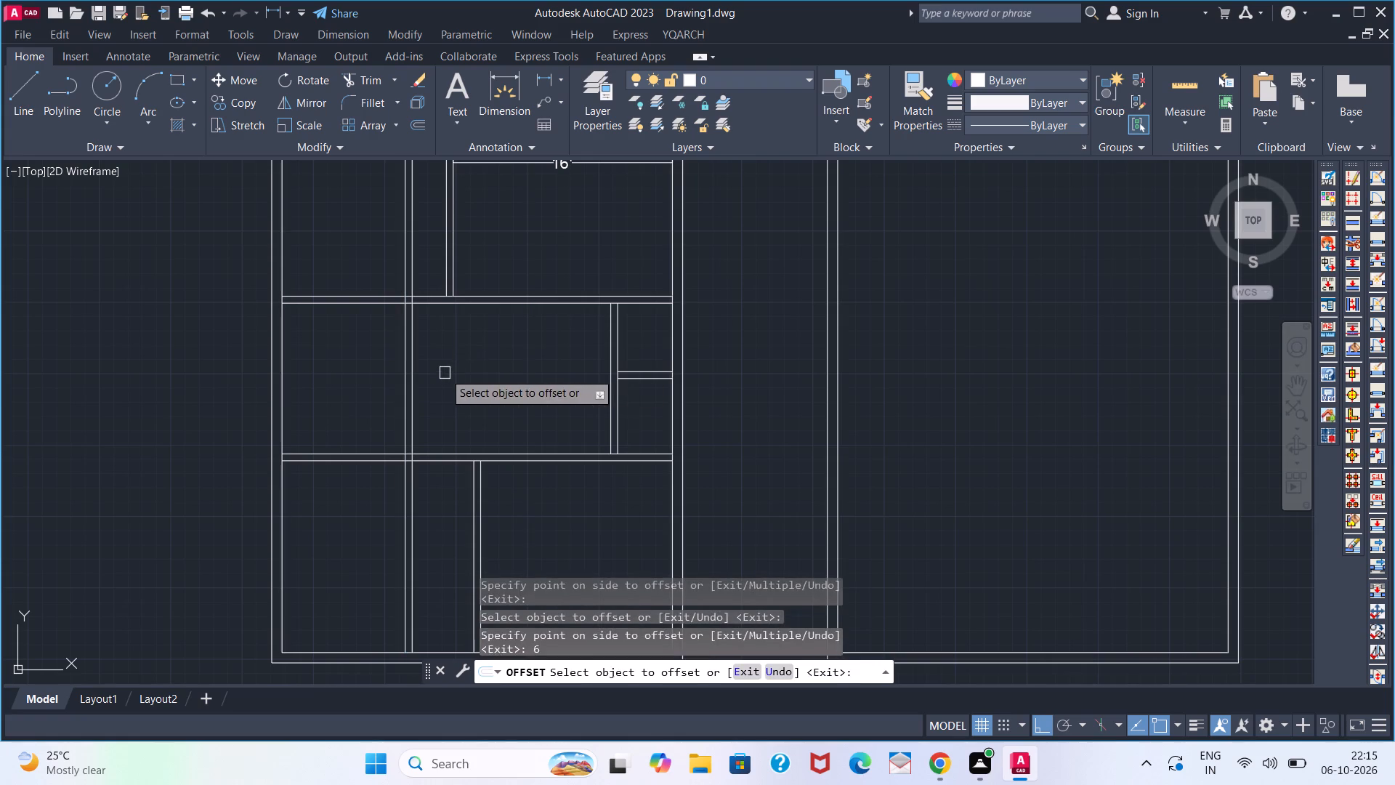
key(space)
Measure the horizontal gap between the new 9' partition and the upper vertical partition at the middle horizontal partition.
click(548, 75)
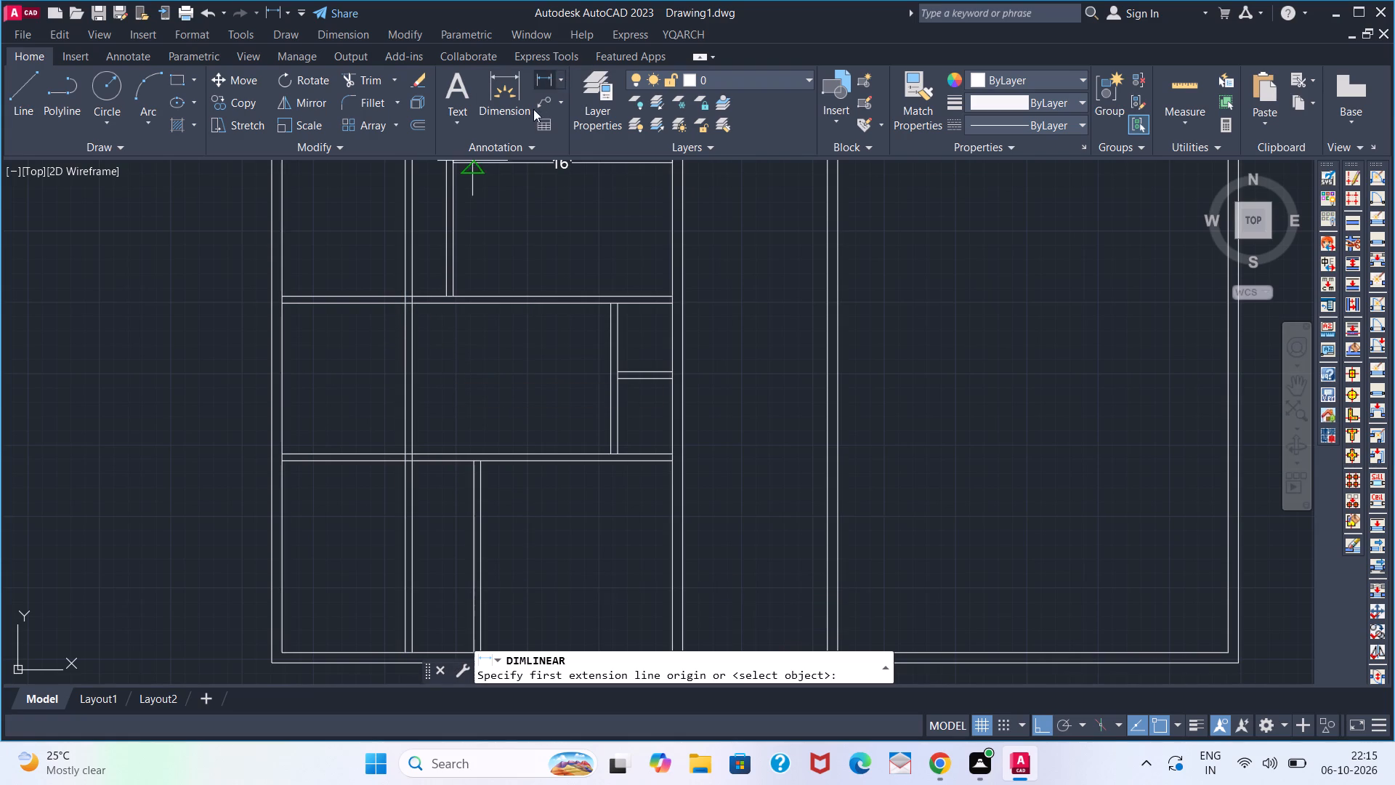
scroll(399, 396, up, 4)
middle_drag(407, 315, 349, 664)
scroll(349, 664, down, 6)
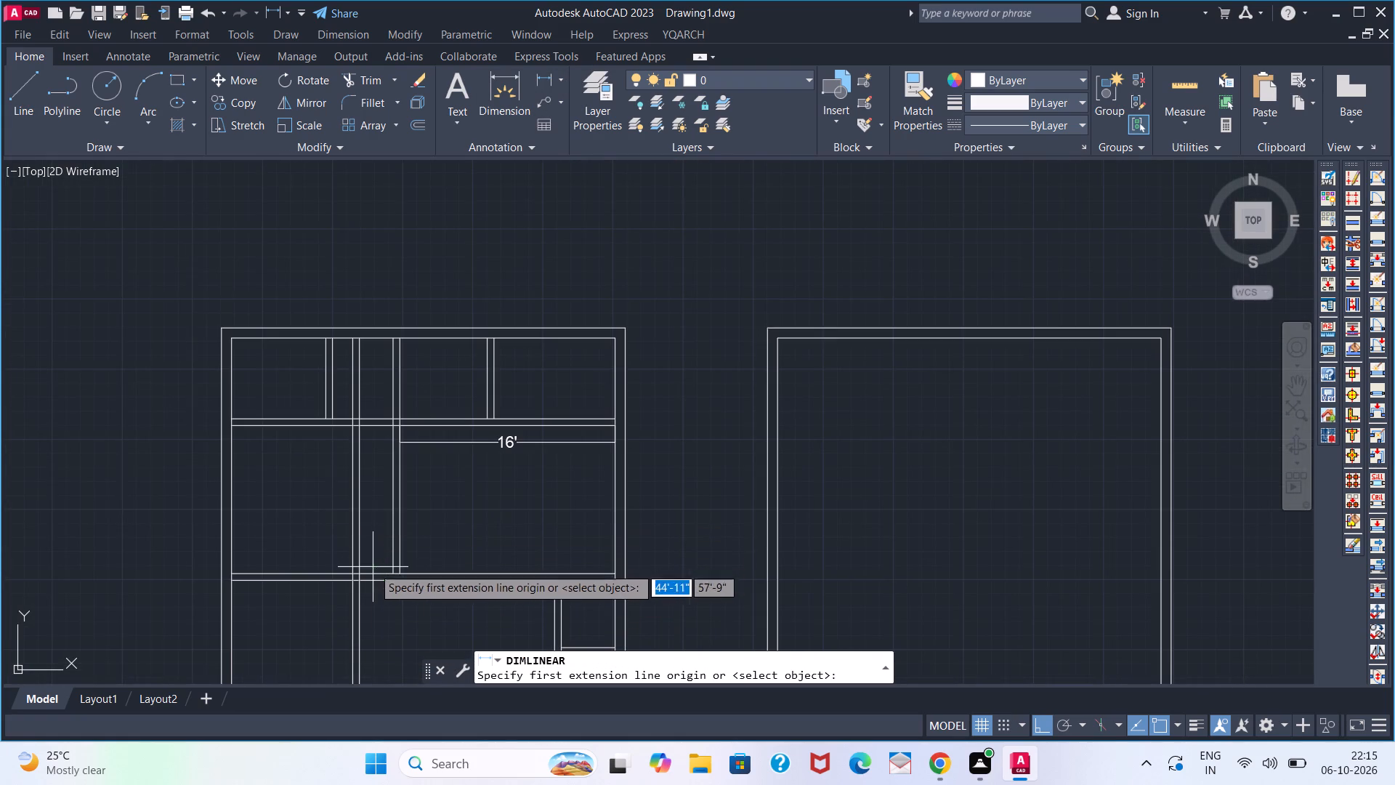
scroll(372, 568, up, 2)
click(341, 576)
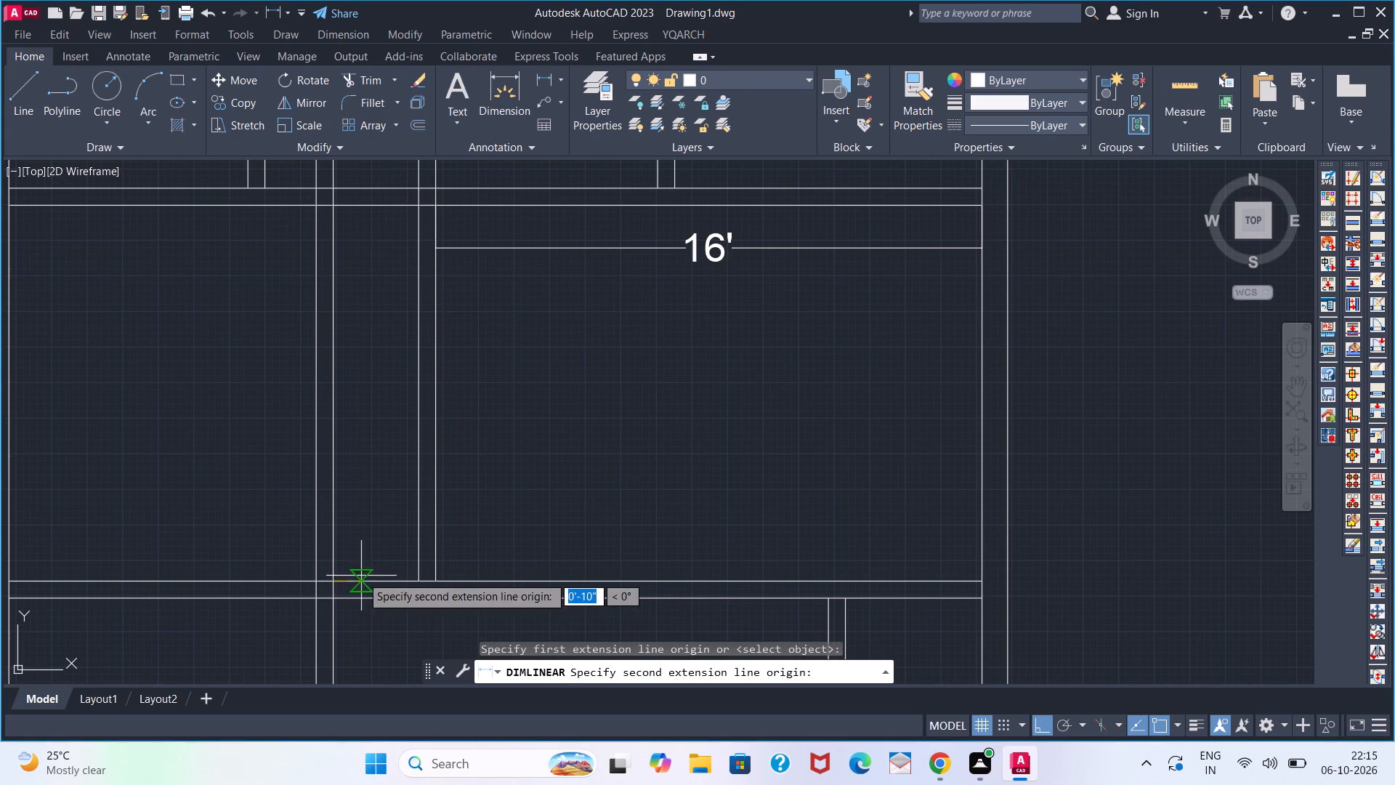
click(410, 576)
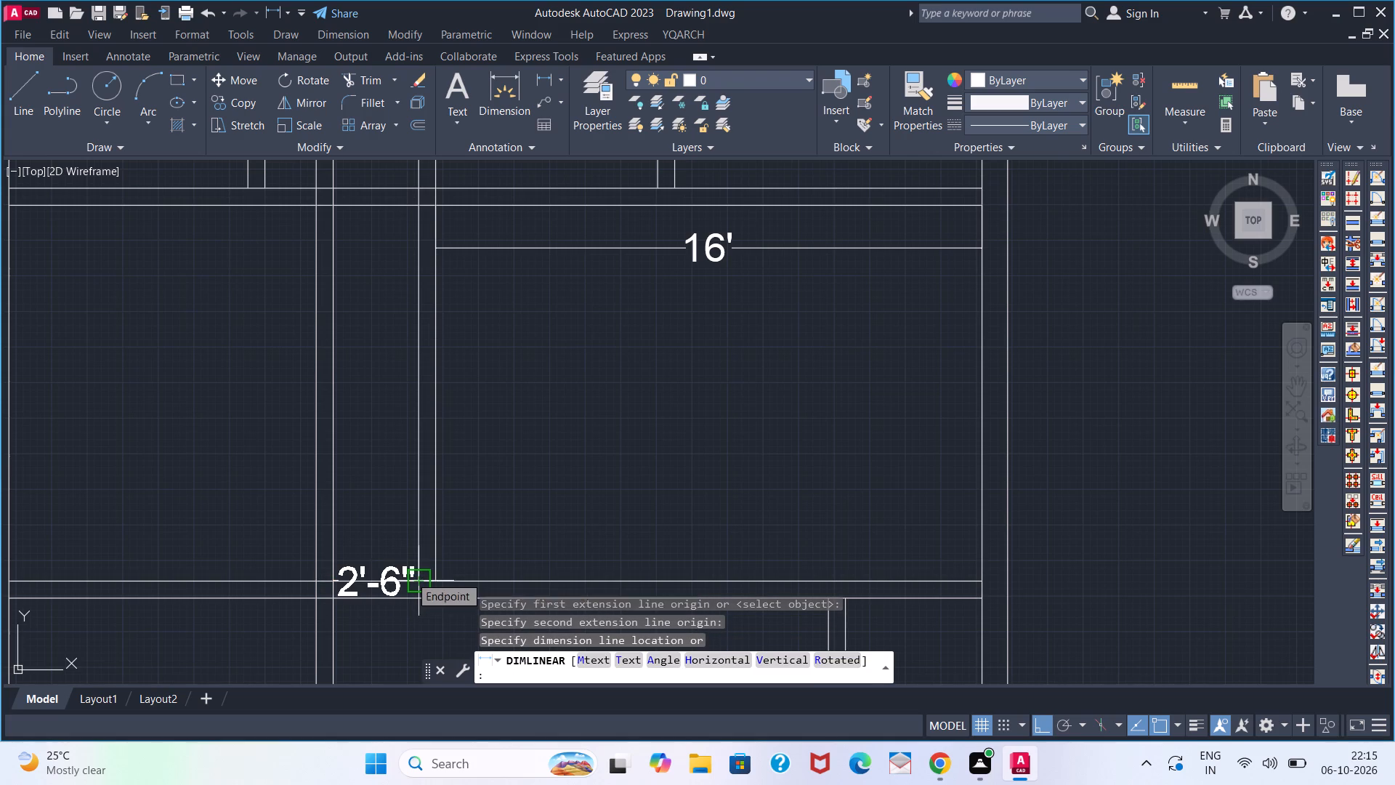
key(Escape)
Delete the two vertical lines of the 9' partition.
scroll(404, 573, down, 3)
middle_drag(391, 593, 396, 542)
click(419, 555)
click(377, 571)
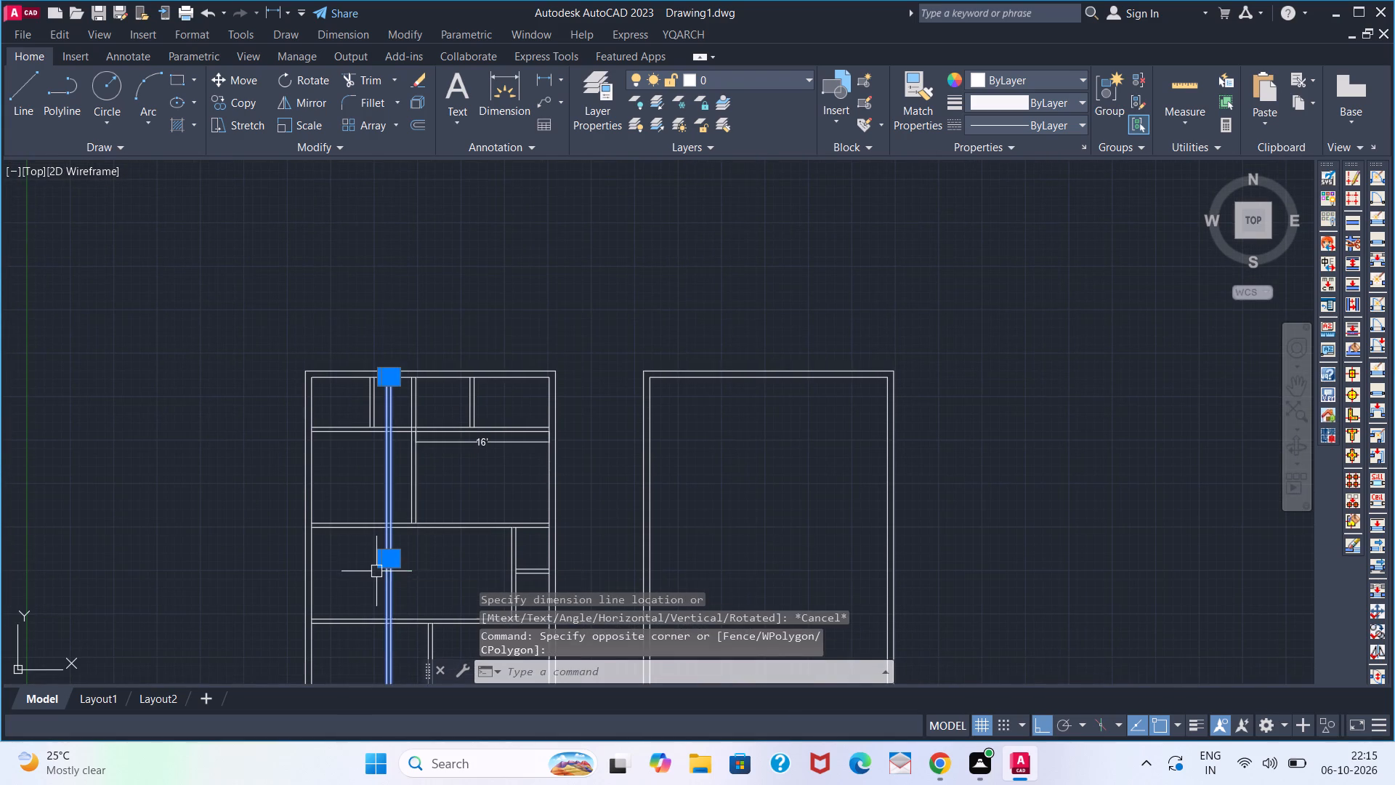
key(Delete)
Offset the left outer wall's inner line 8' to the right, and offset the new line 6" further right to form a partition.
key(o)
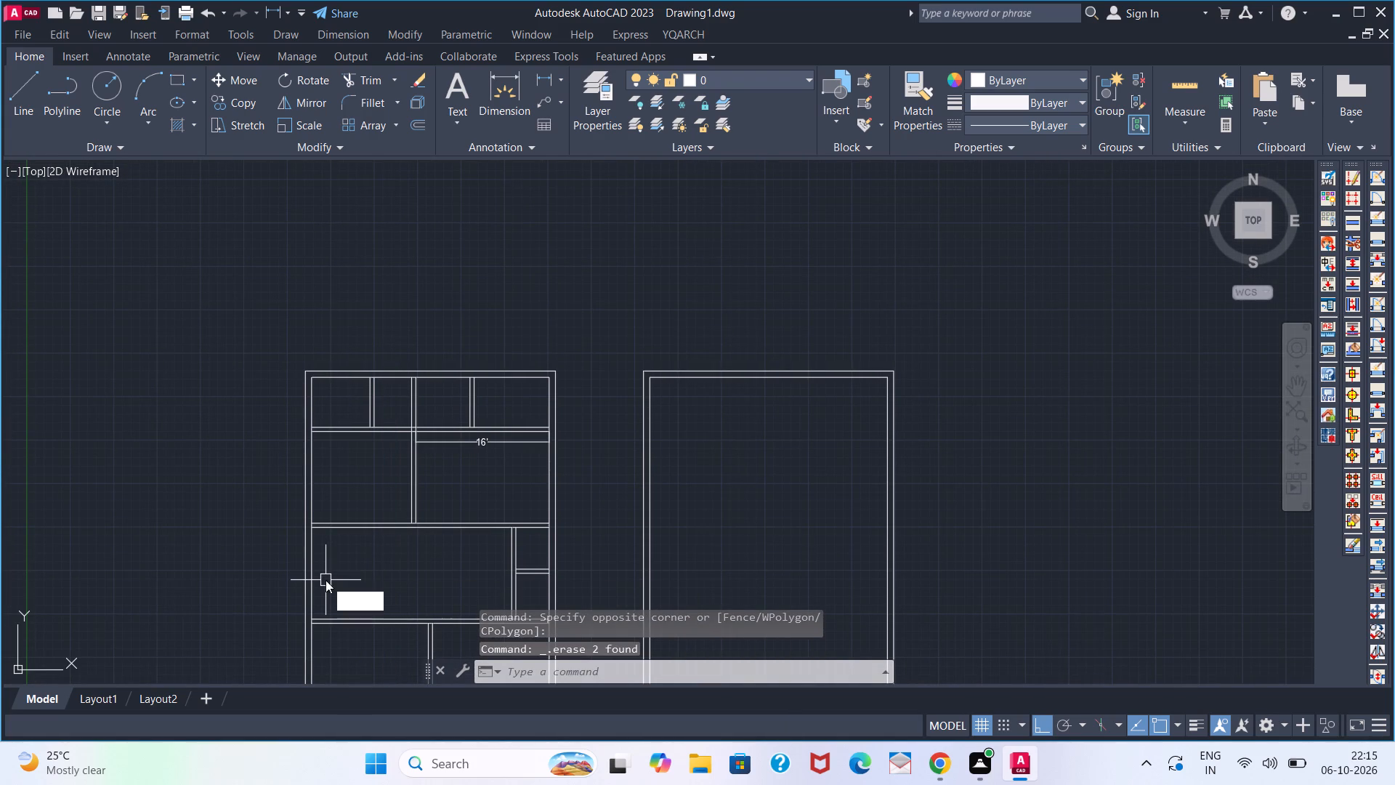
key(Return)
key(8)
key(apostrophe)
key(Return)
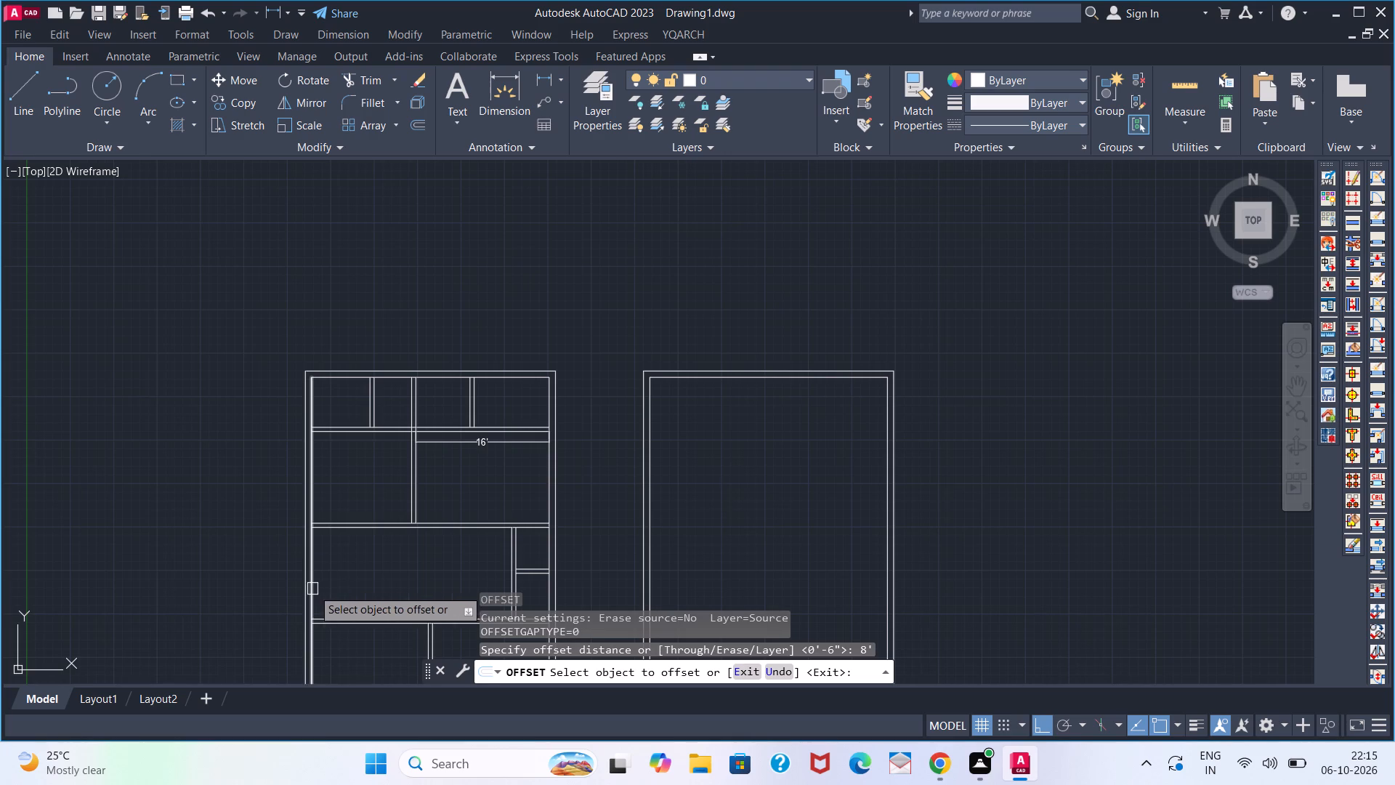
drag(312, 589, 323, 589)
click(400, 586)
drag(383, 584, 391, 584)
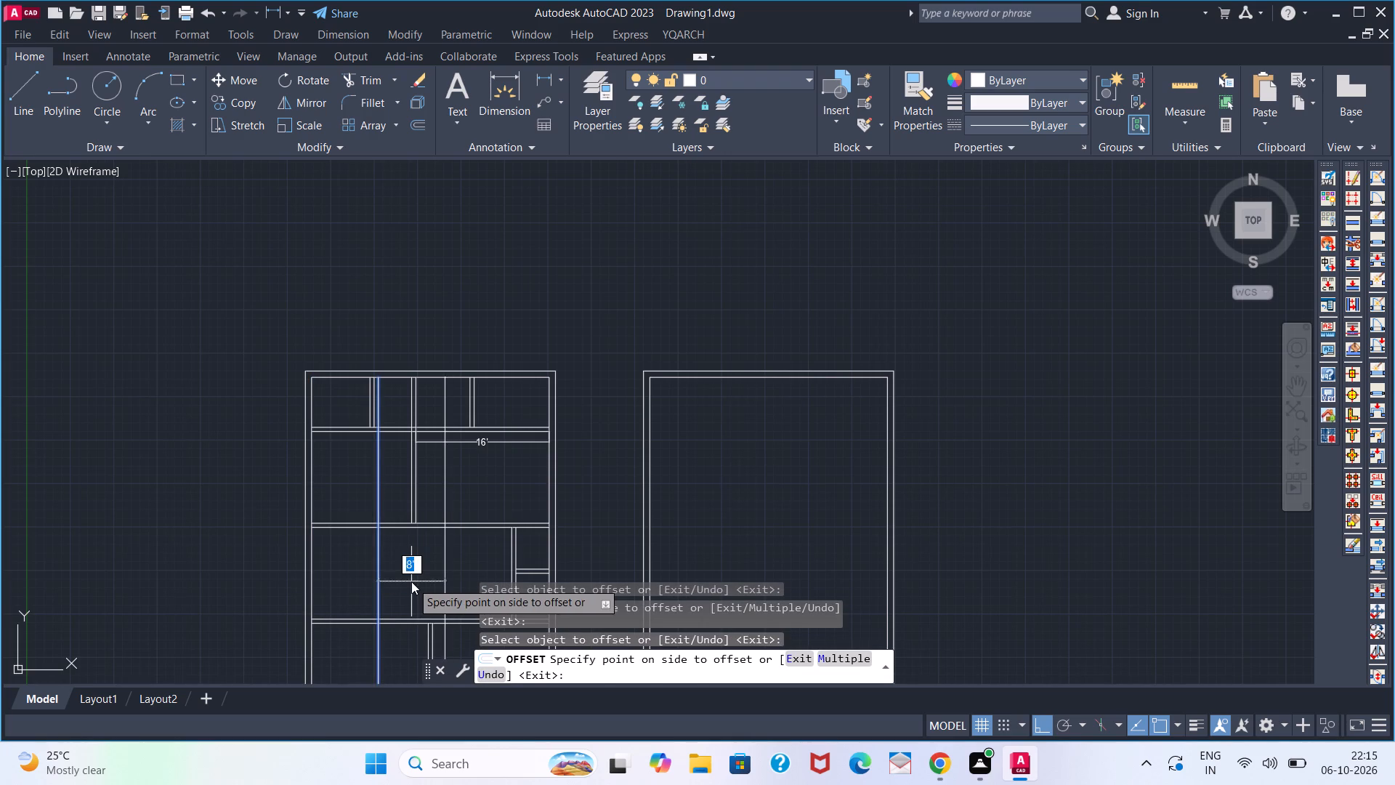
key(6)
key(Return)
key(space)
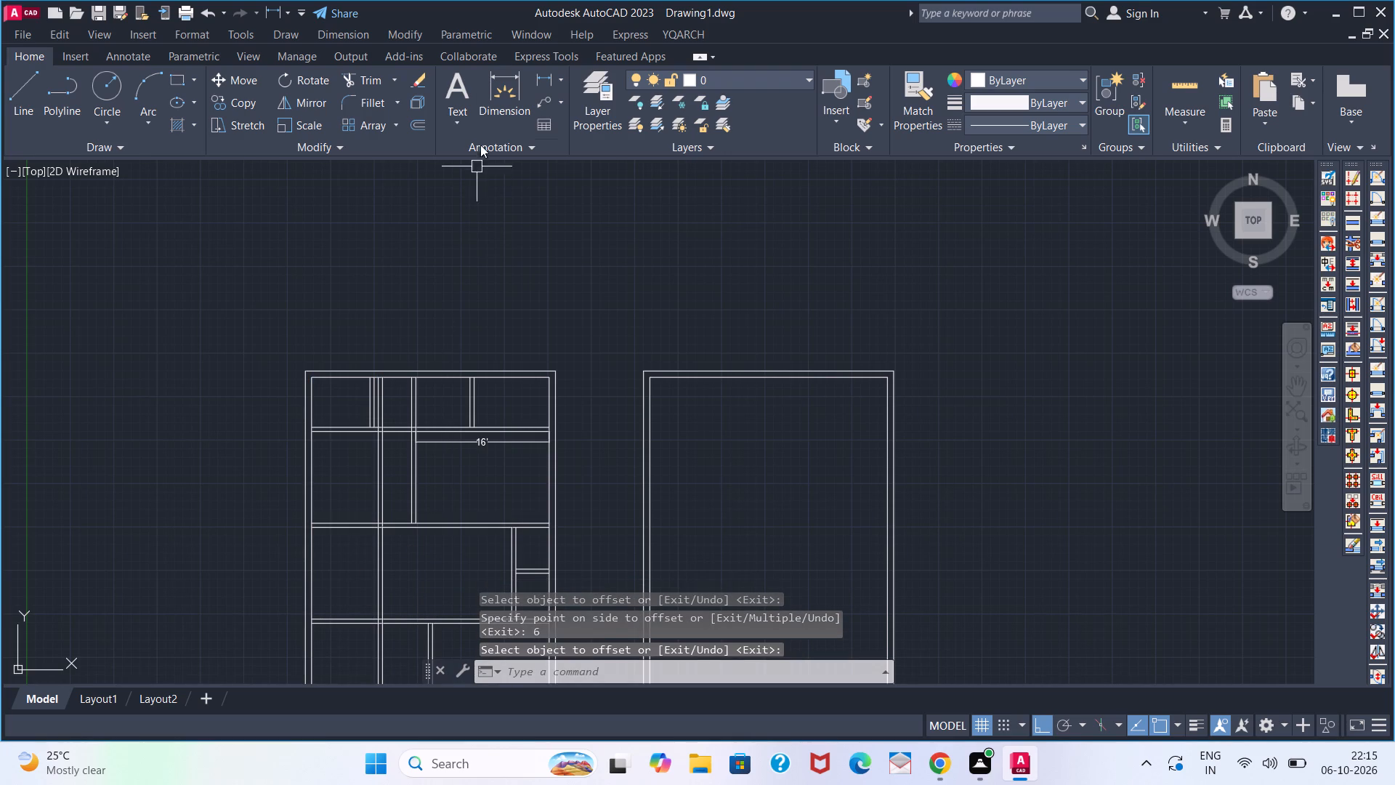
Measure the horizontal gap between the new 8' partition and the upper vertical partition at the middle horizontal partition.
click(544, 70)
scroll(400, 522, up, 3)
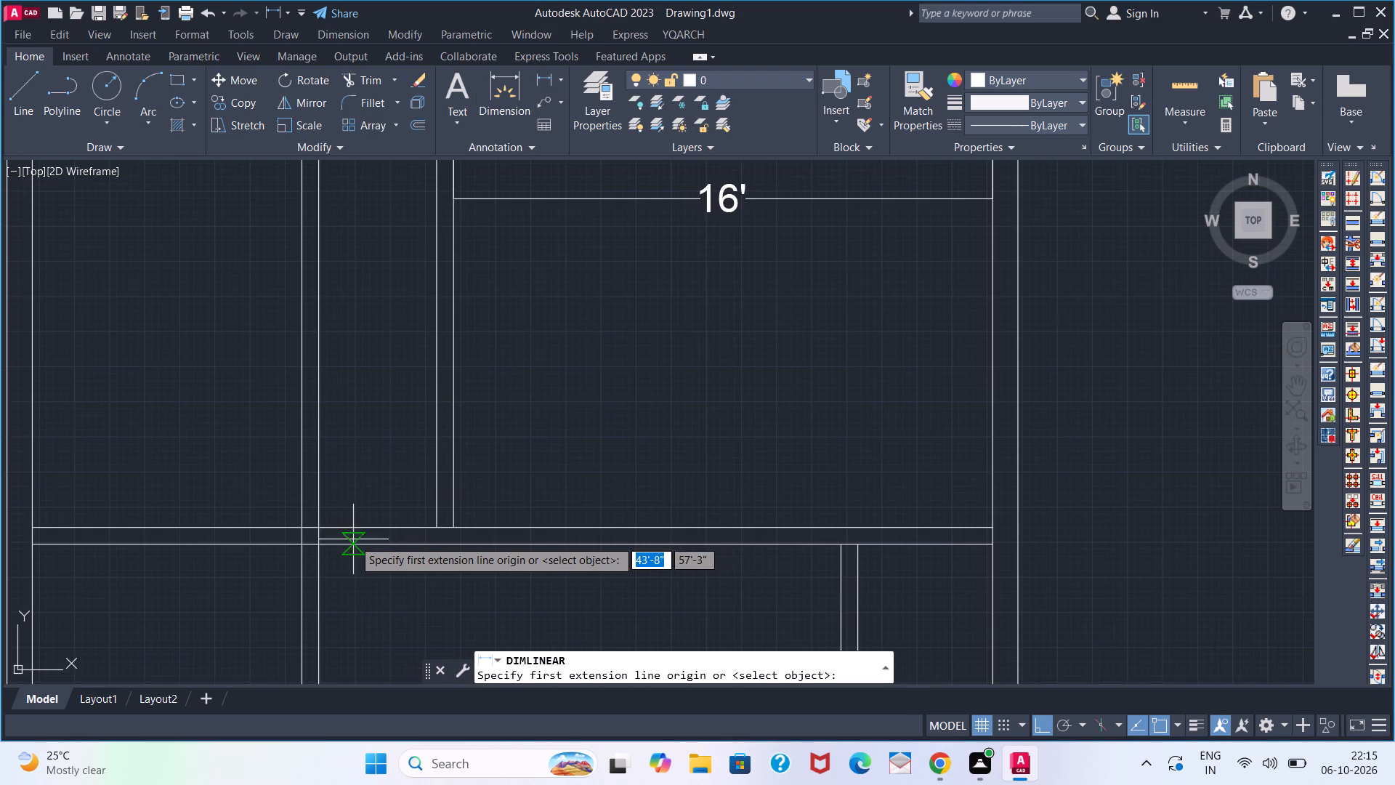
click(323, 529)
click(432, 526)
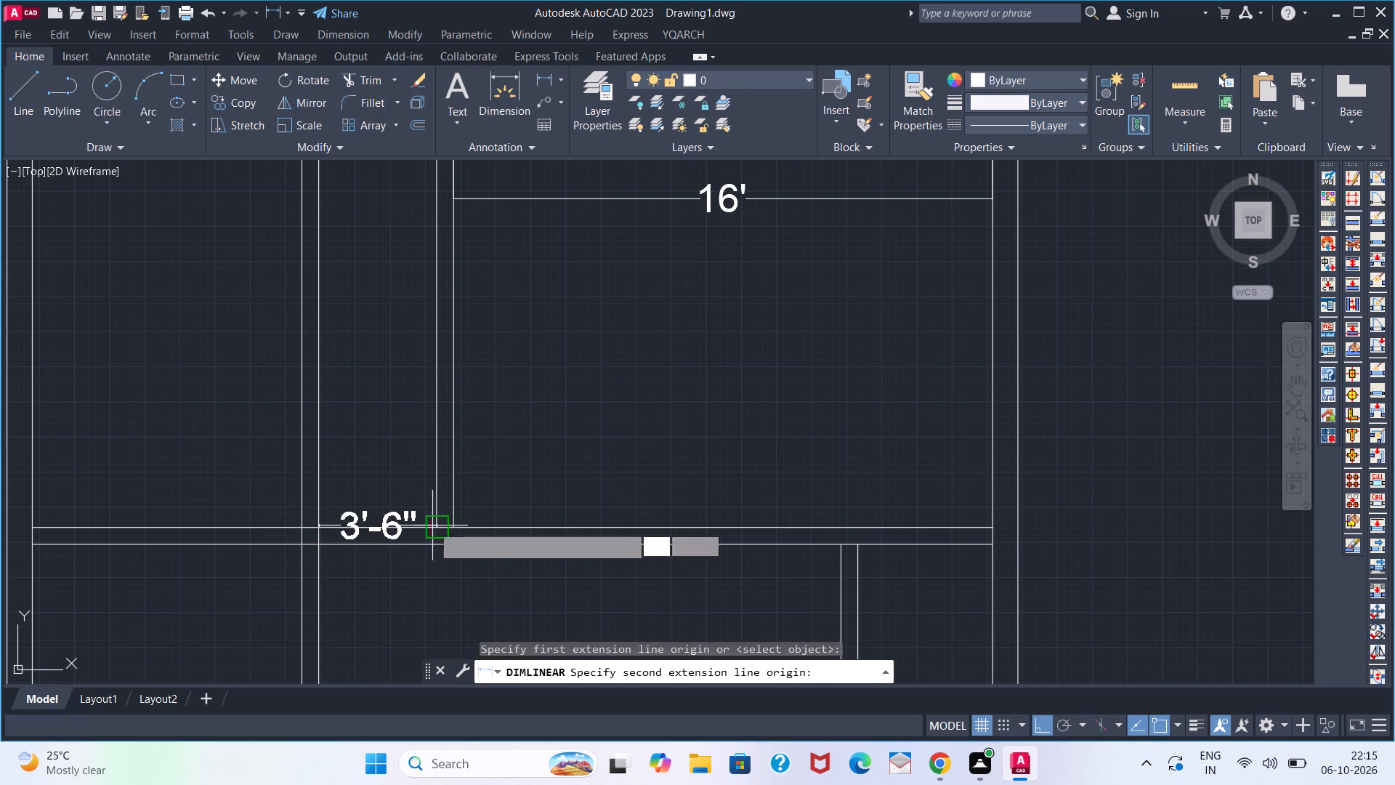
key(Escape)
Trim the 8' partition's two lines inside the middle and lowest horizontal partitions.
scroll(403, 539, down, 2)
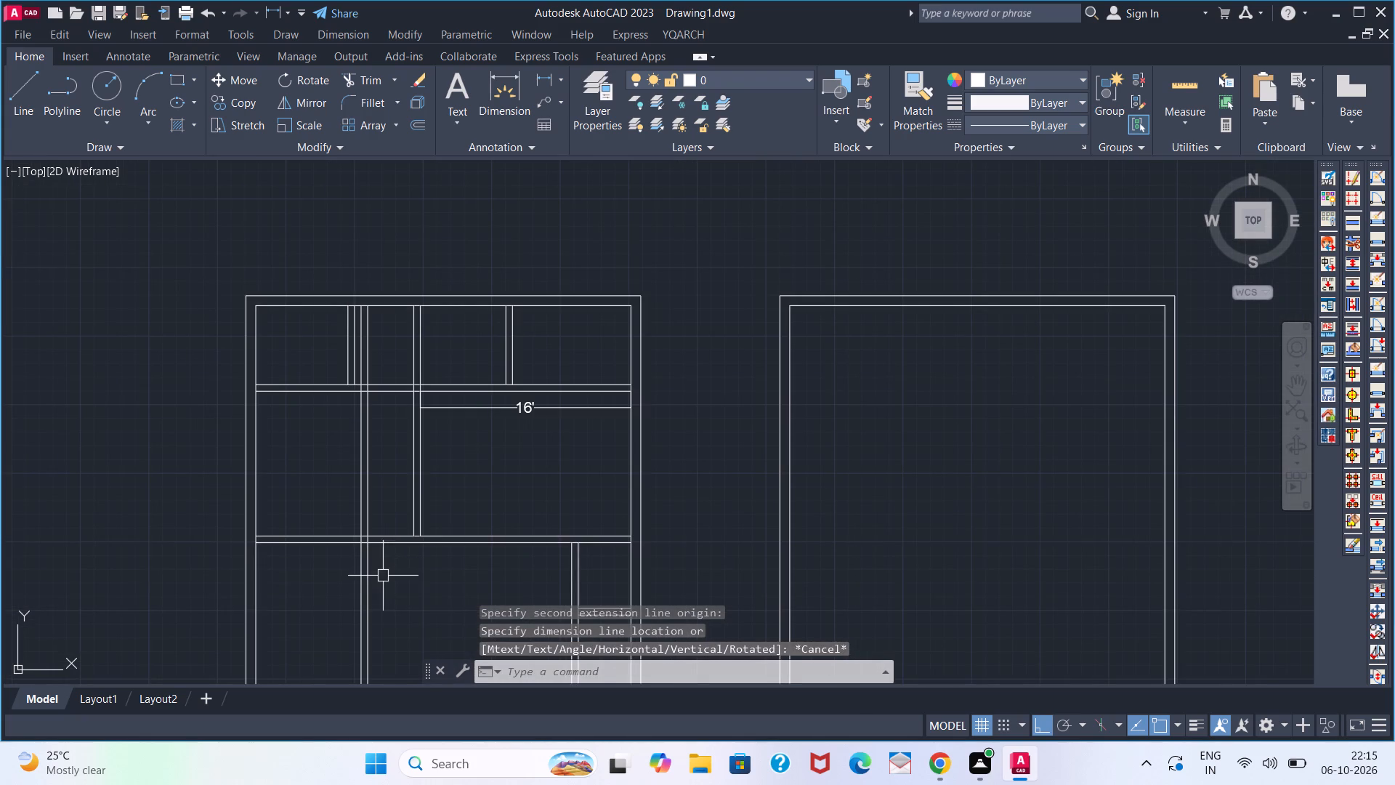
scroll(379, 530, up, 2)
text(TR)
key(space)
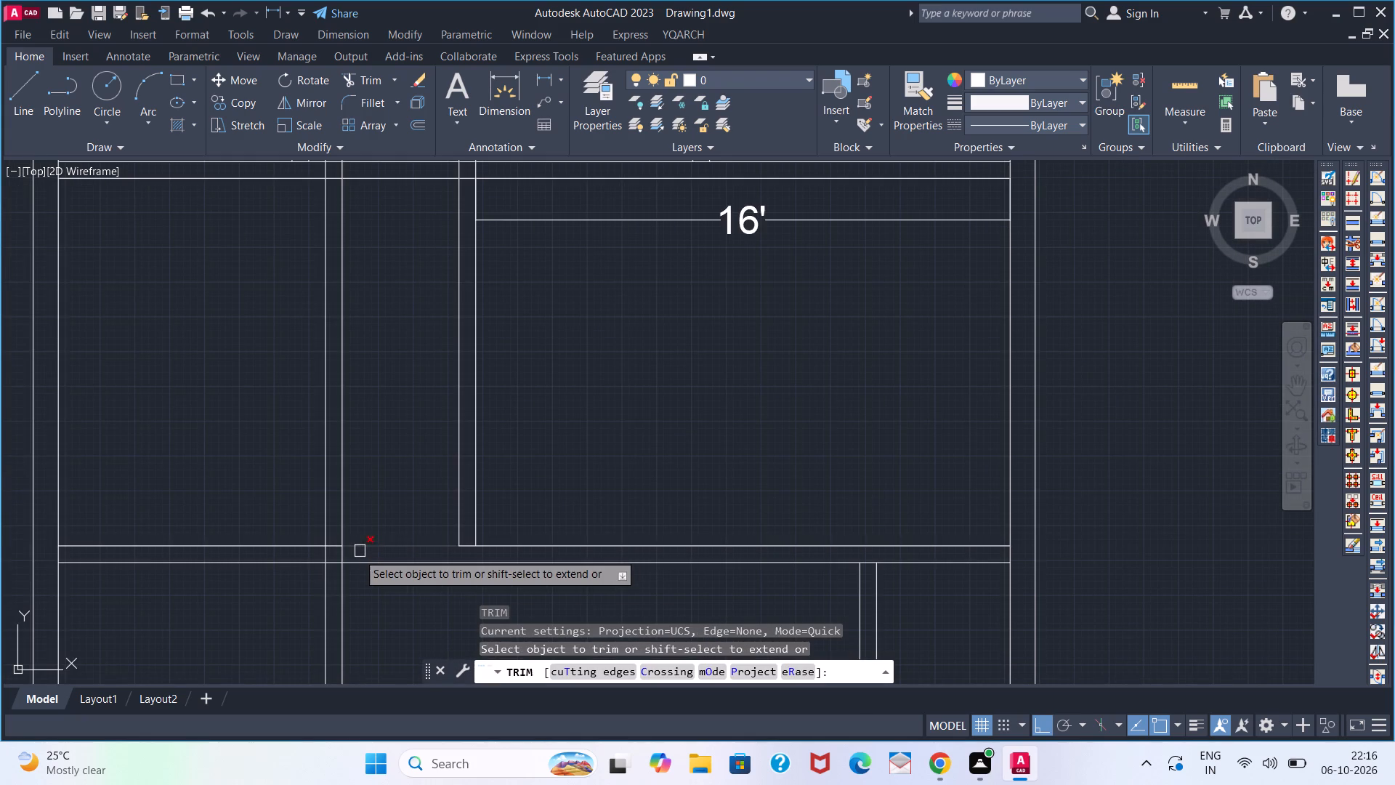
click(347, 554)
click(329, 555)
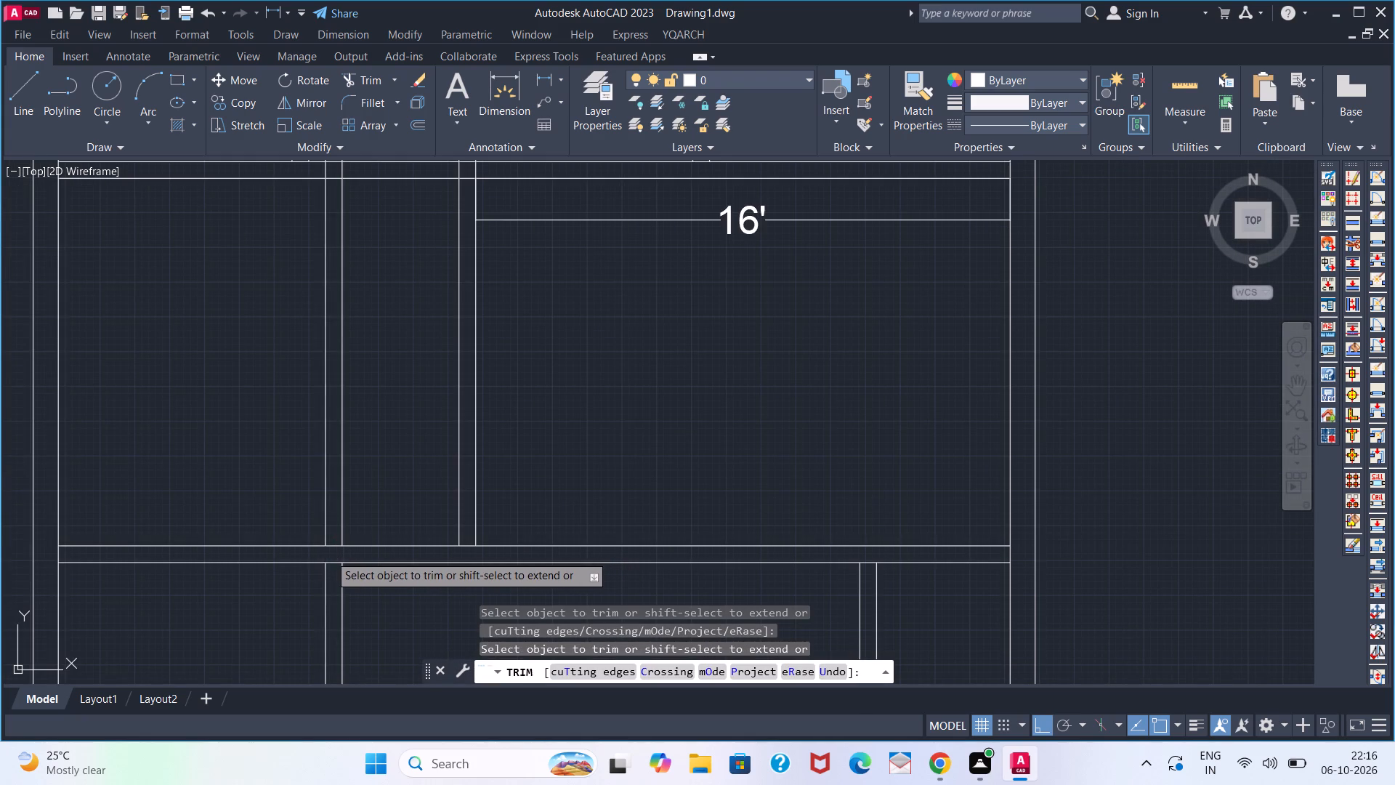
scroll(336, 580, down, 3)
middle_drag(332, 632, 349, 532)
scroll(349, 592, up, 2)
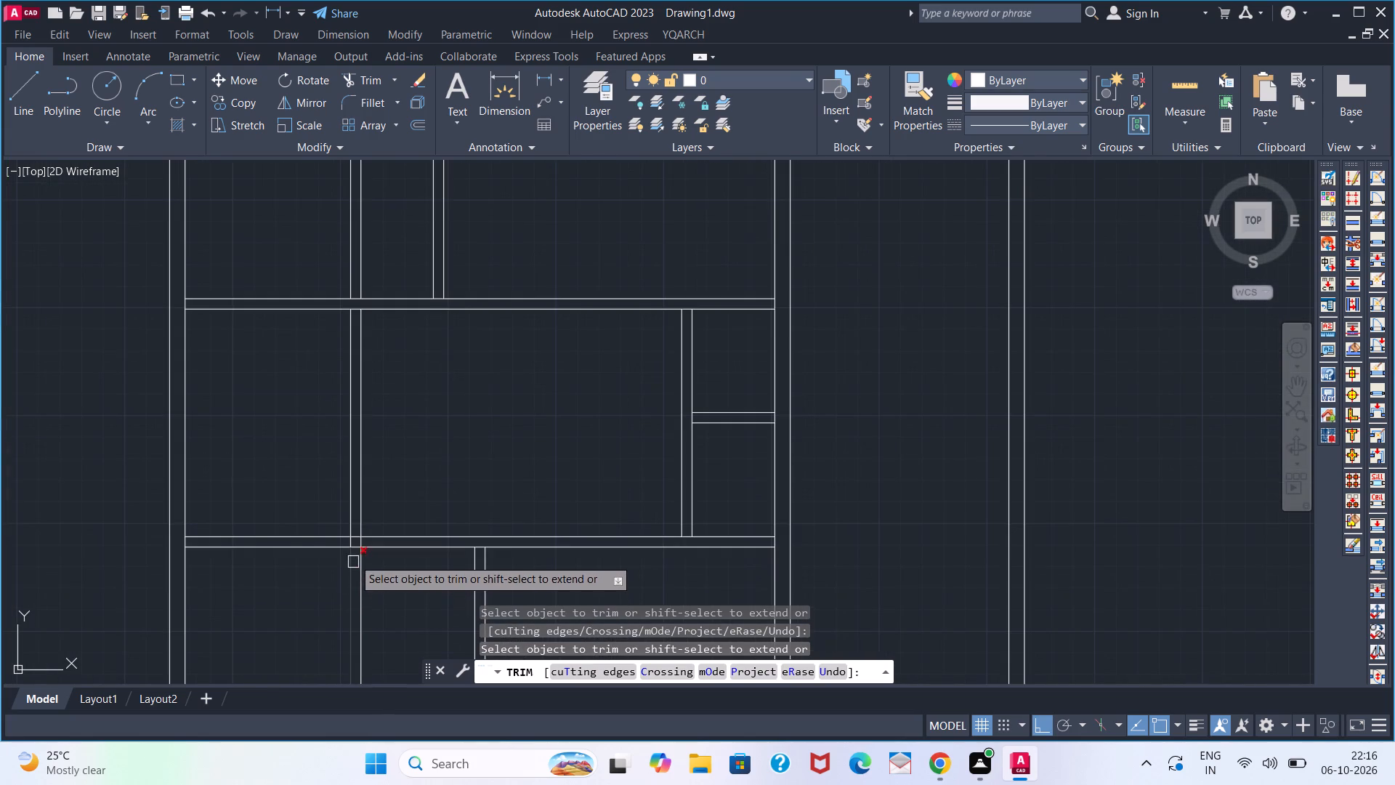
scroll(353, 554, up, 2)
click(344, 531)
click(365, 527)
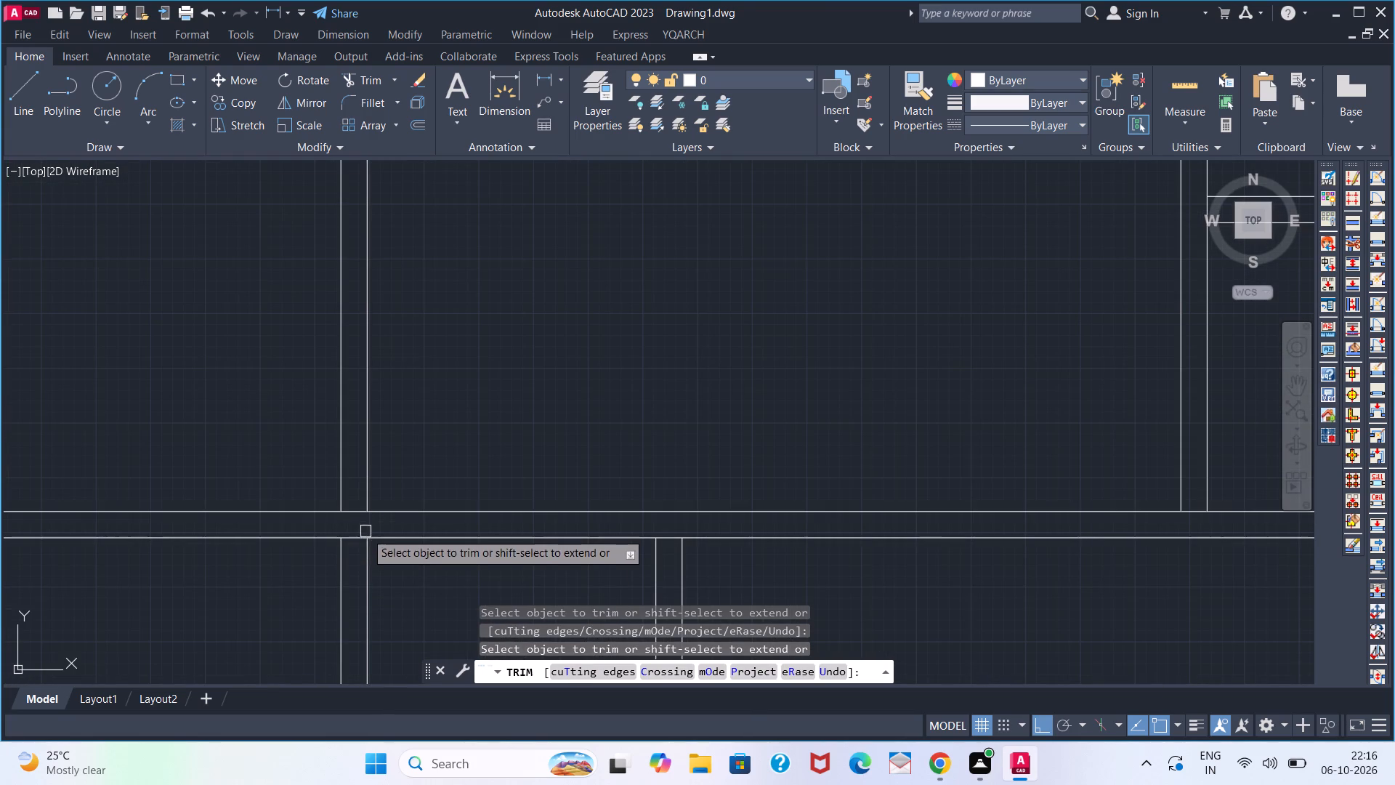
key(space)
Delete the 8' partition's line pieces above the middle horizontal partition and below the lowest horizontal partition.
scroll(387, 580, down, 4)
click(421, 600)
click(343, 633)
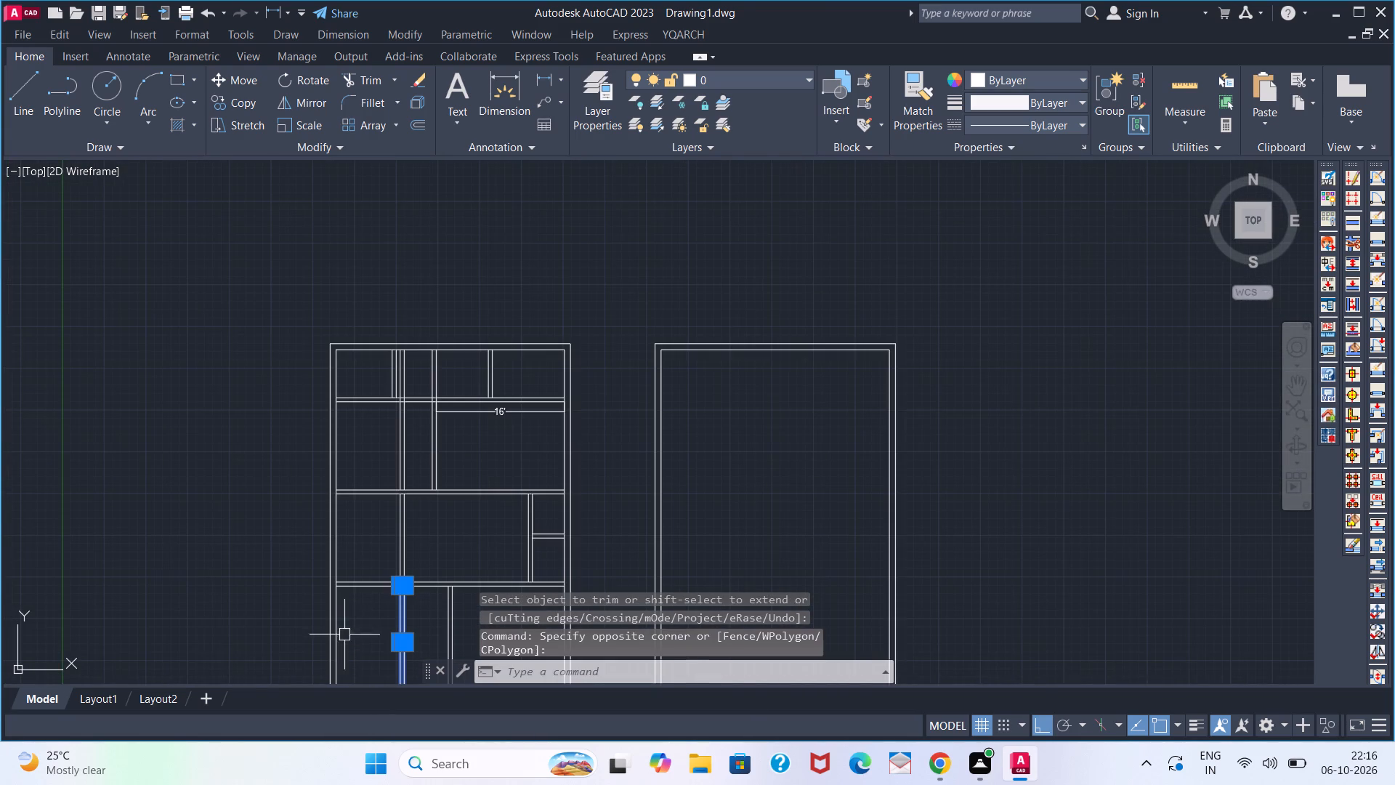
click(402, 478)
scroll(397, 457, up, 4)
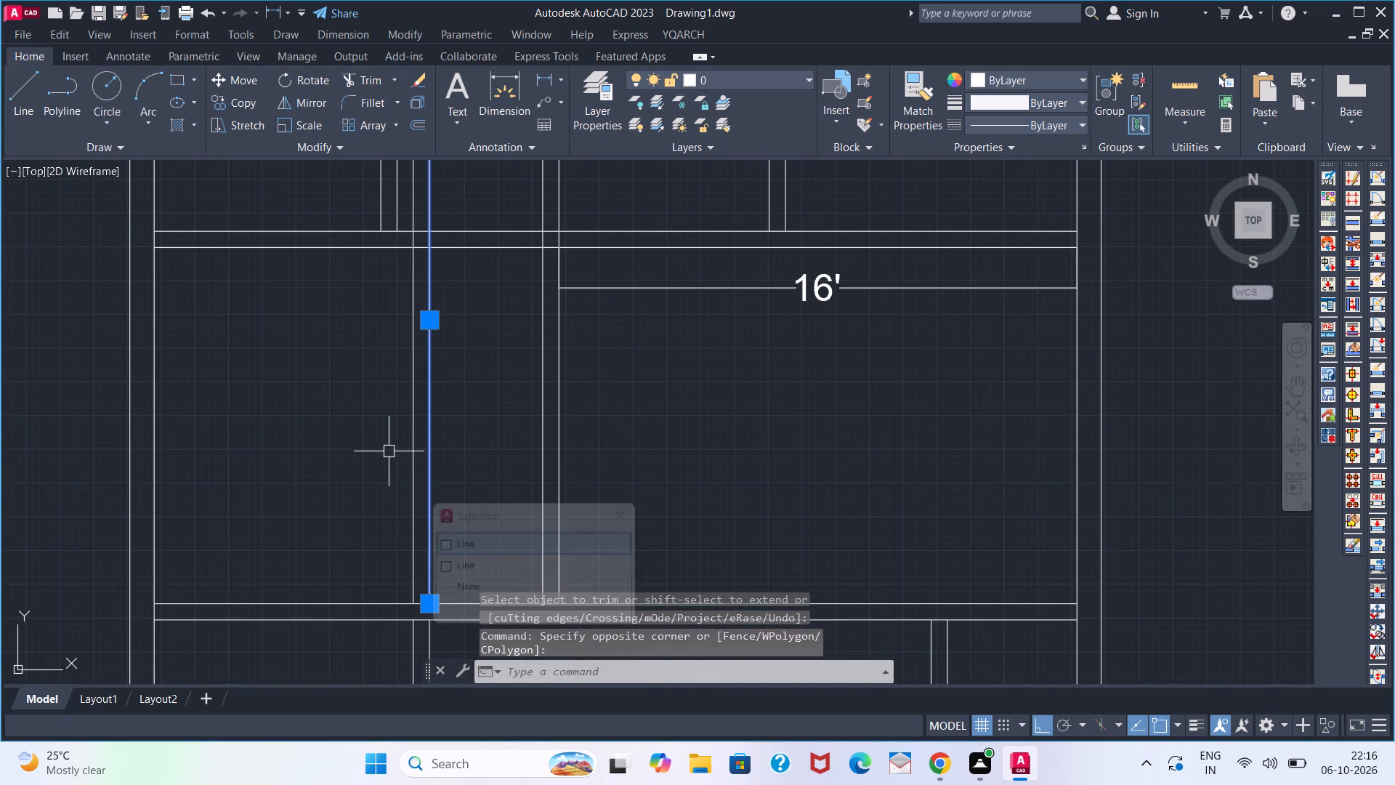
click(411, 449)
key(Delete)
Dimension the clear width of the left plan's lower-left room, from the outer wall's inner face to the vertical partition.
scroll(409, 464, down, 2)
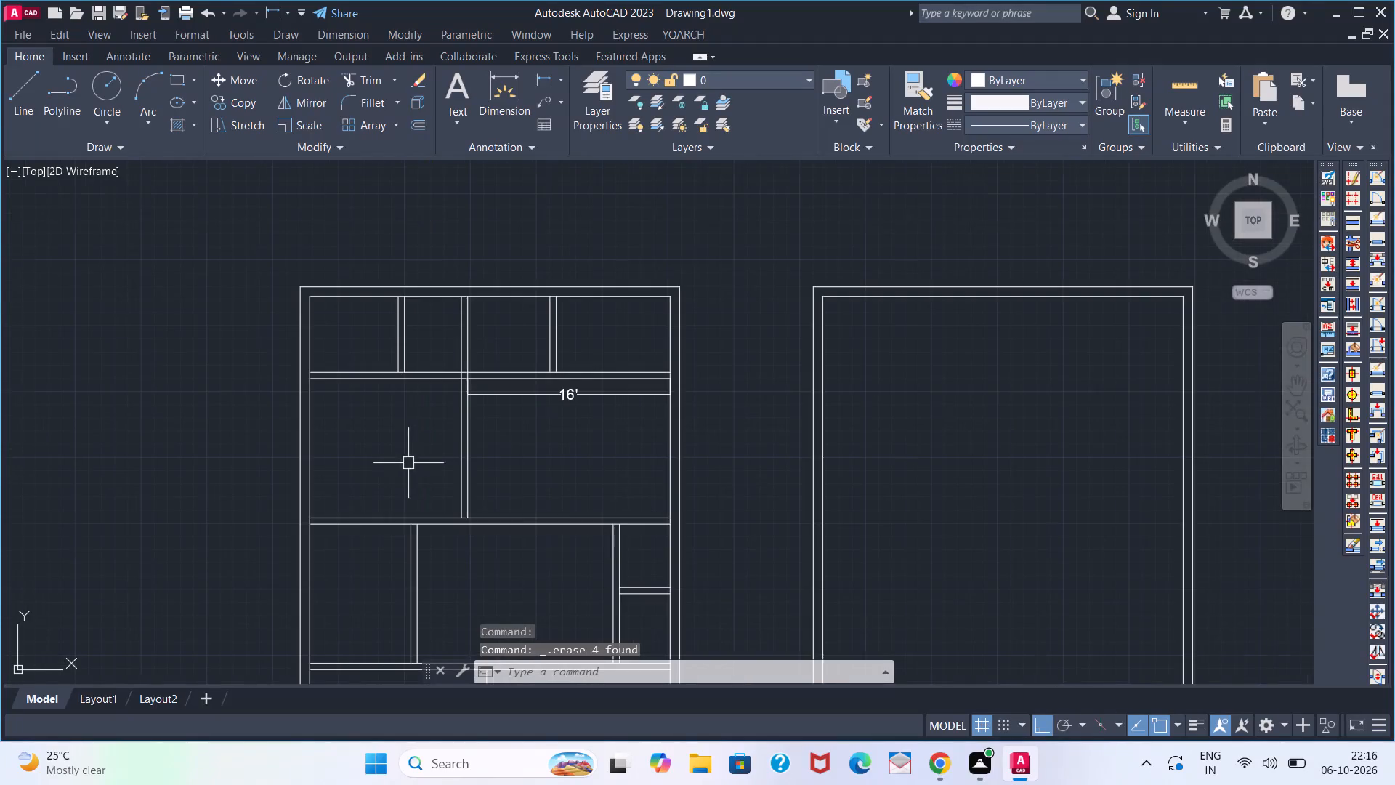
middle_drag(392, 509, 407, 392)
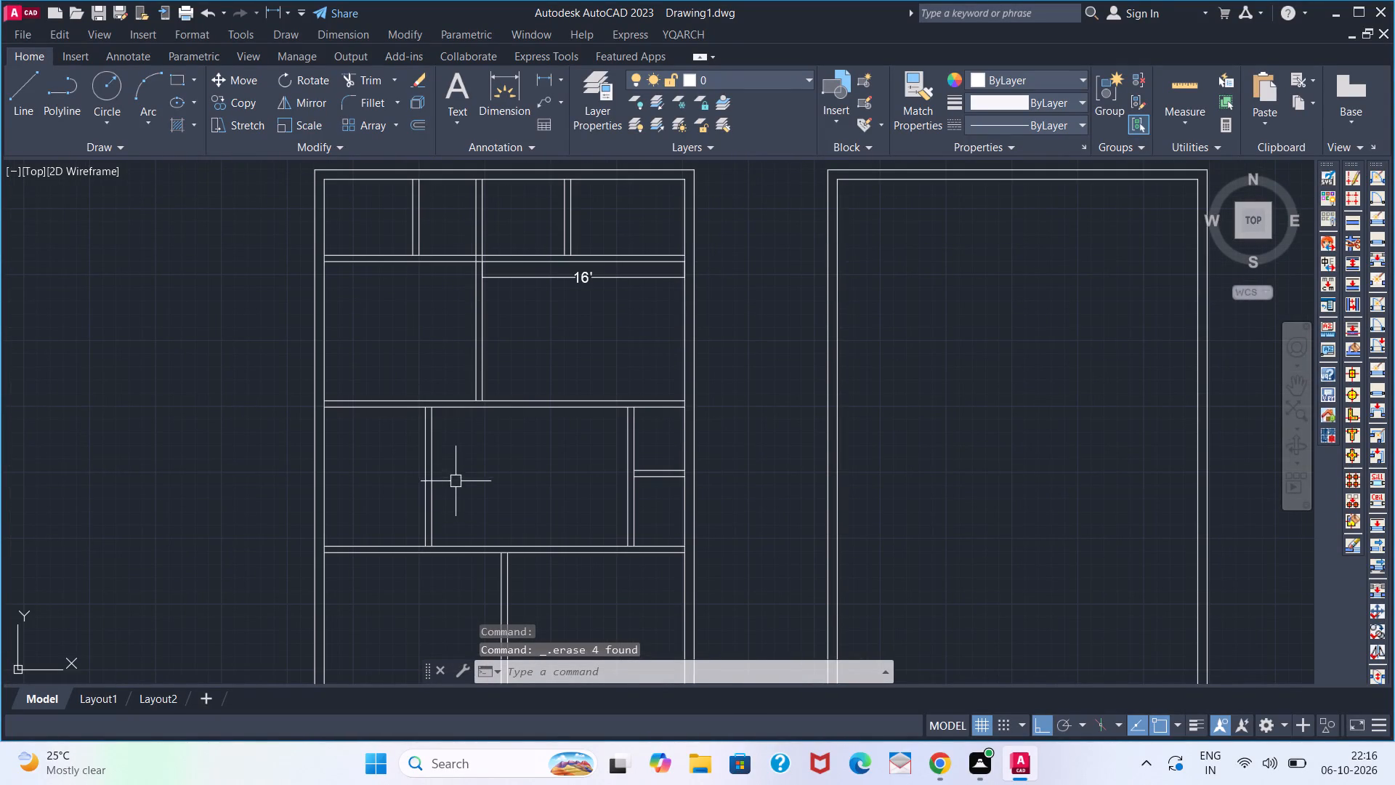
scroll(465, 500, down, 1)
middle_drag(473, 494, 451, 467)
middle_drag(441, 462, 400, 451)
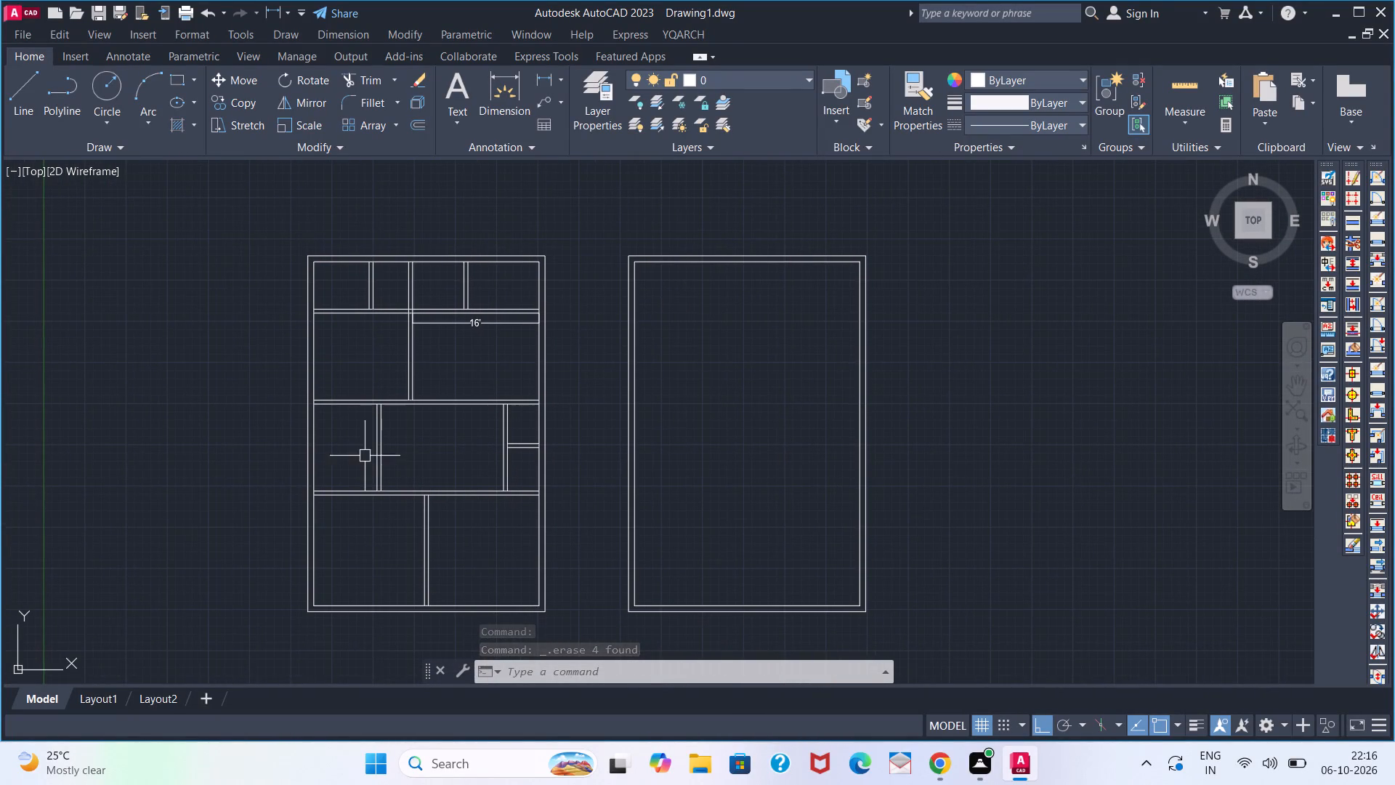
middle_drag(411, 453, 356, 474)
middle_drag(355, 474, 352, 483)
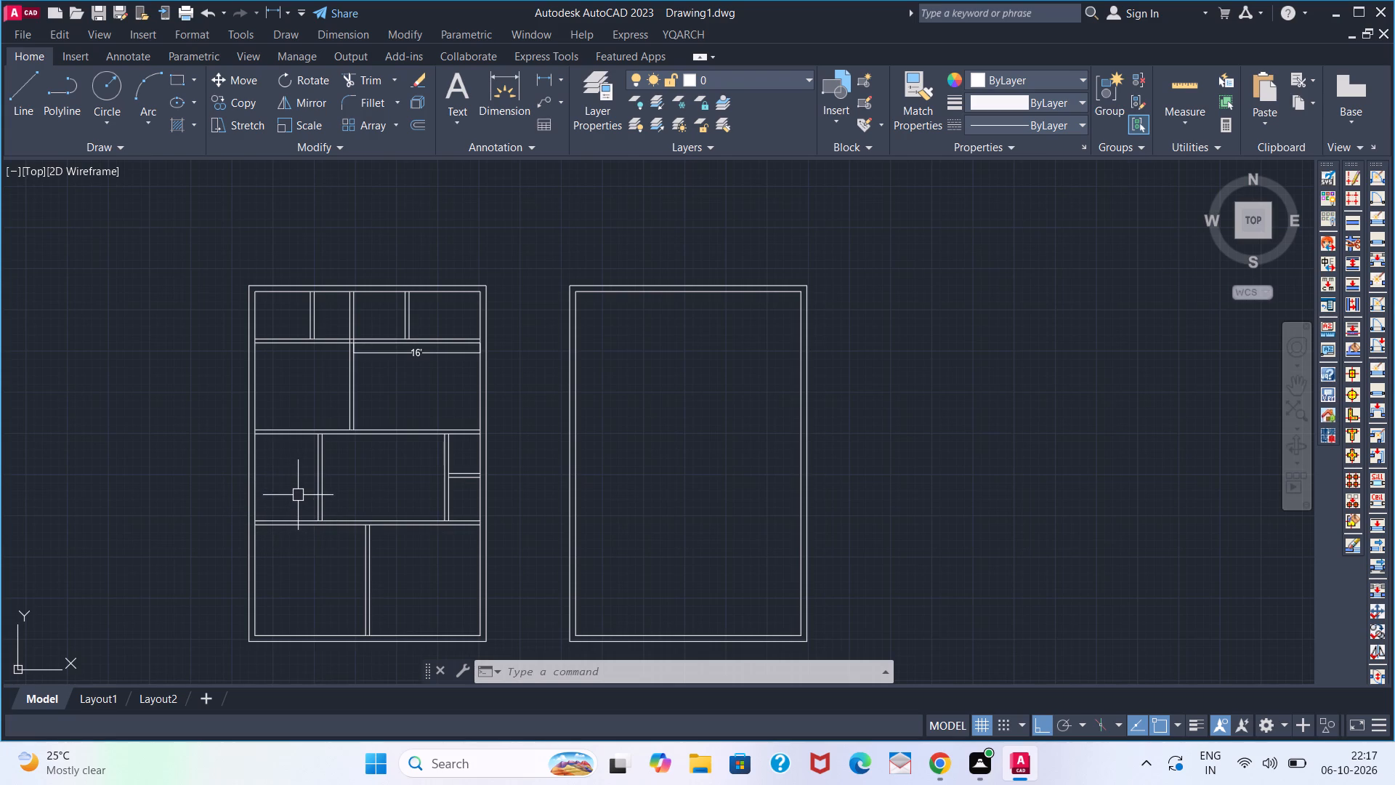
click(549, 71)
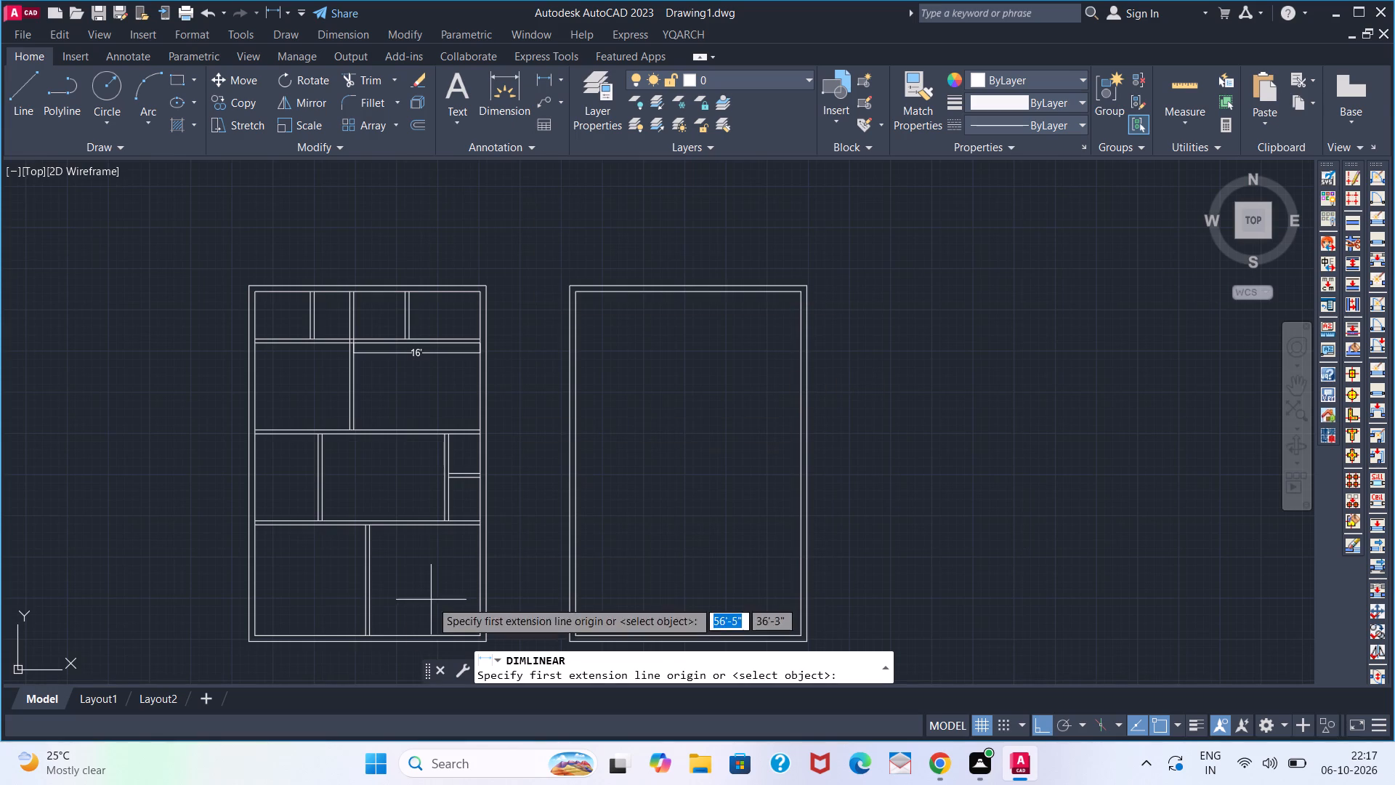
click(259, 633)
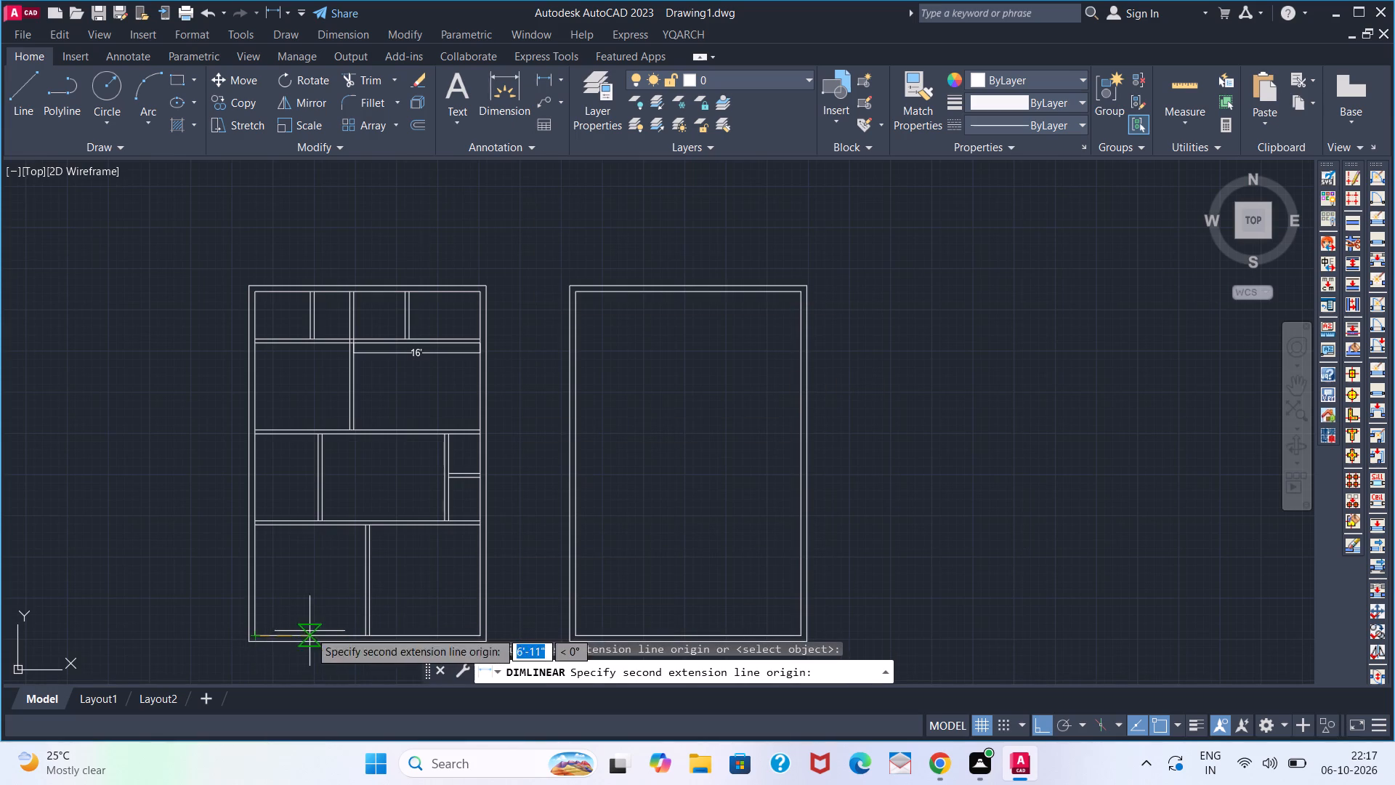
click(360, 633)
click(353, 621)
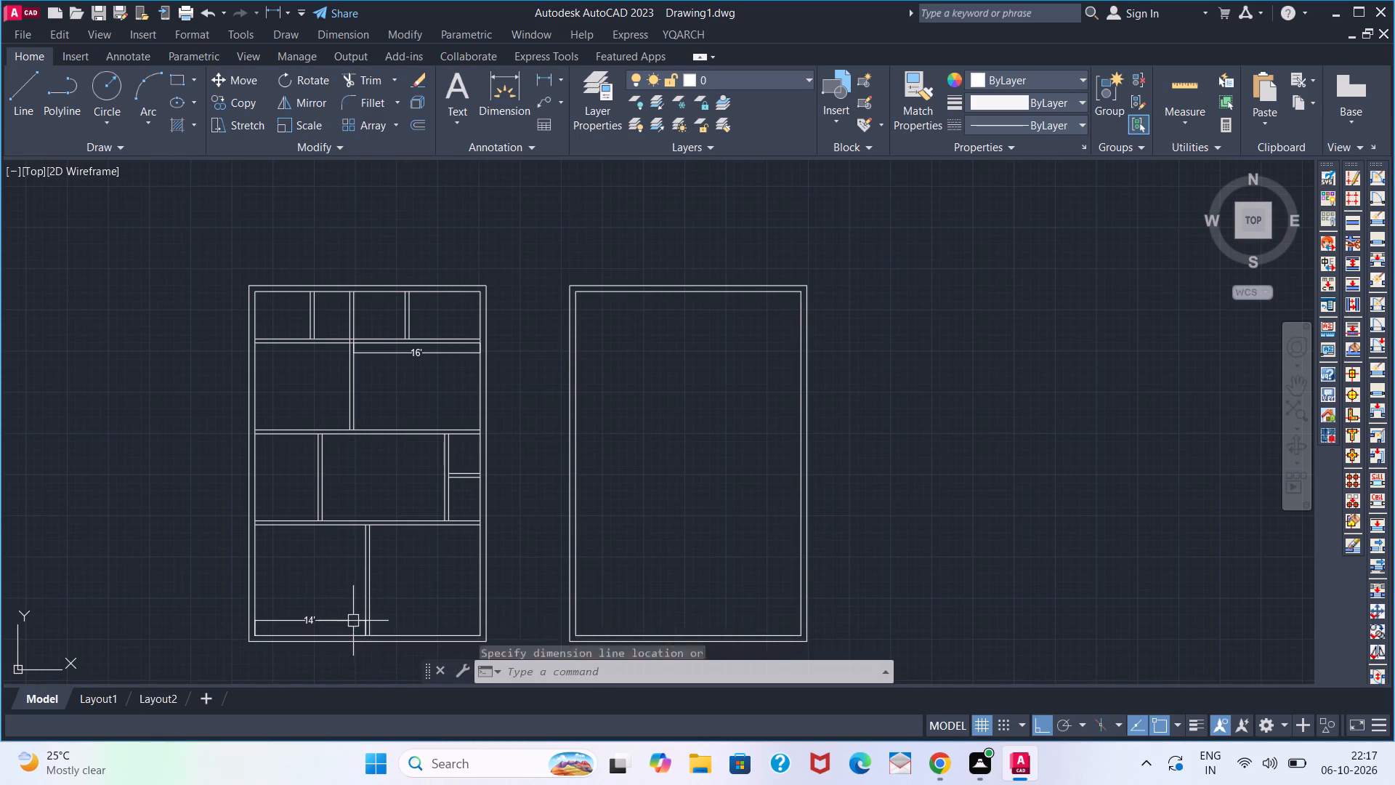
Offset the left outer wall's inner line 7' to the right, and offset the new line 6" further right to form a partition.
scroll(279, 596, up, 2)
scroll(278, 596, down, 2)
middle_drag(276, 593, 250, 547)
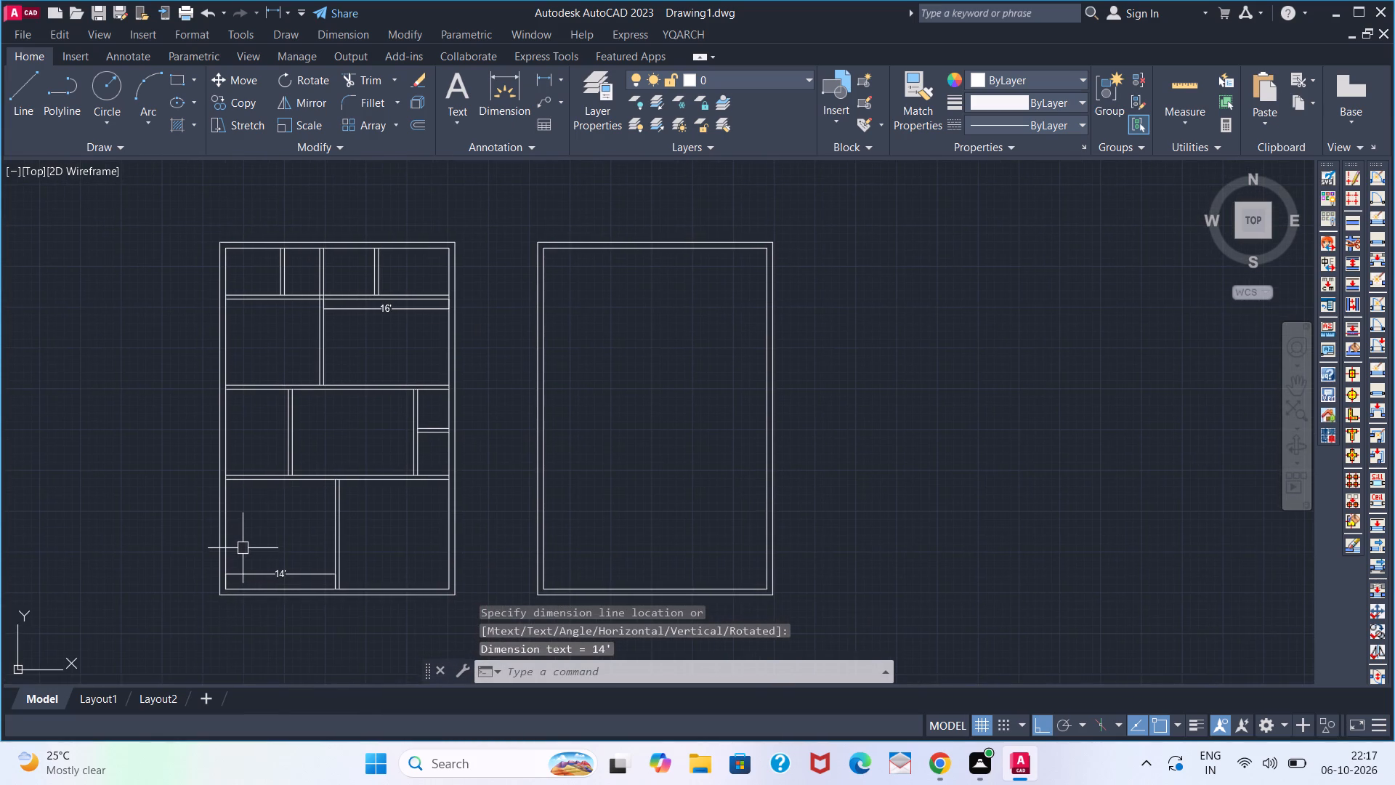
scroll(225, 550, up, 1)
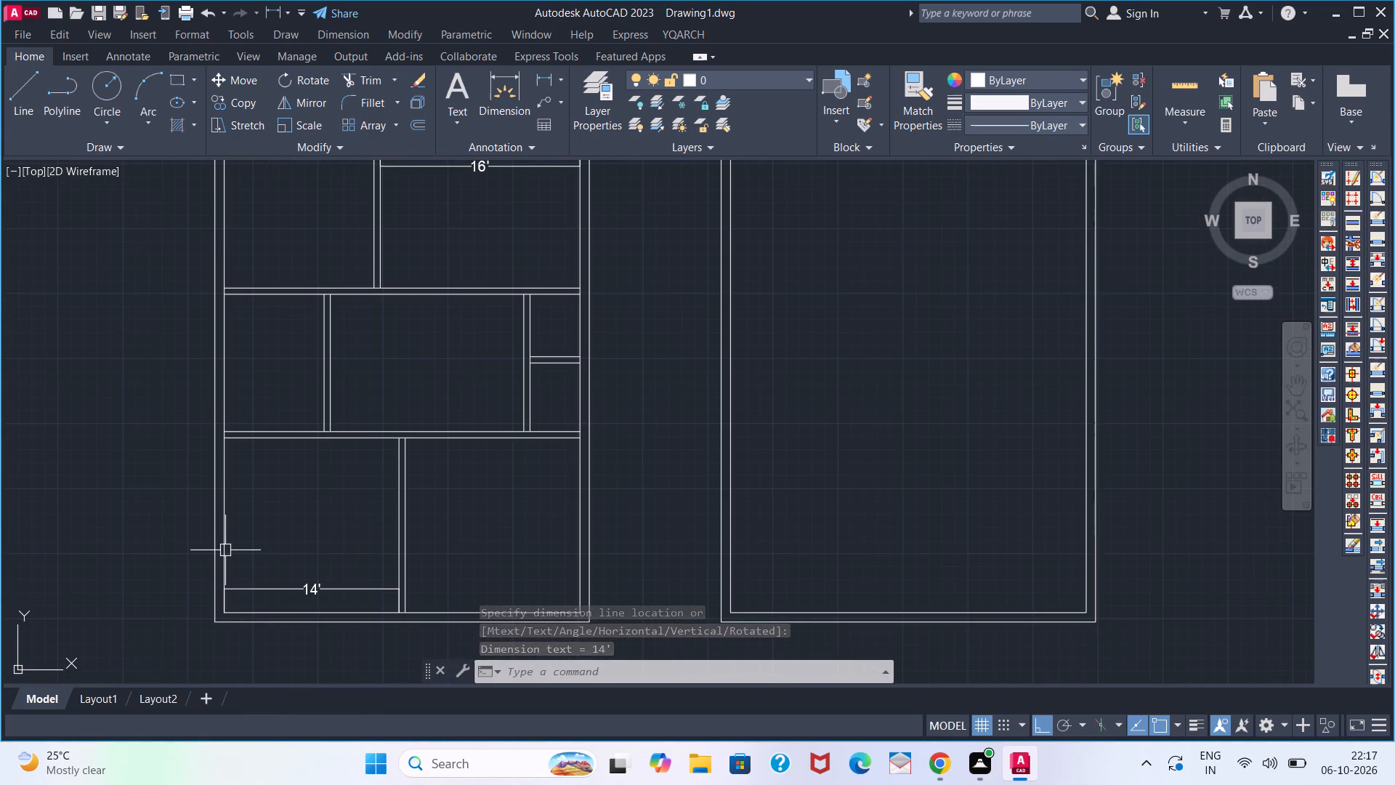
key(o)
key(Return)
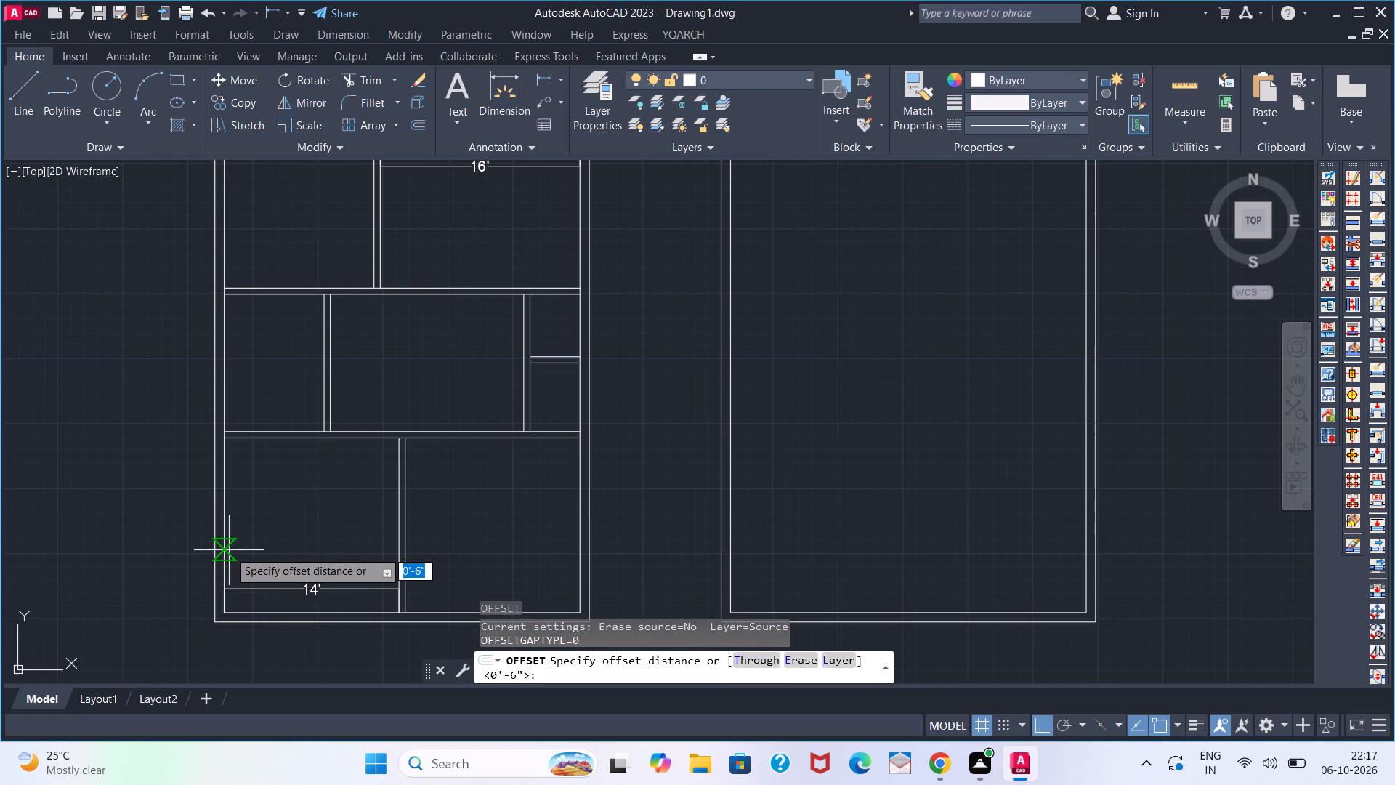
key(7)
key(apostrophe)
key(Return)
click(228, 550)
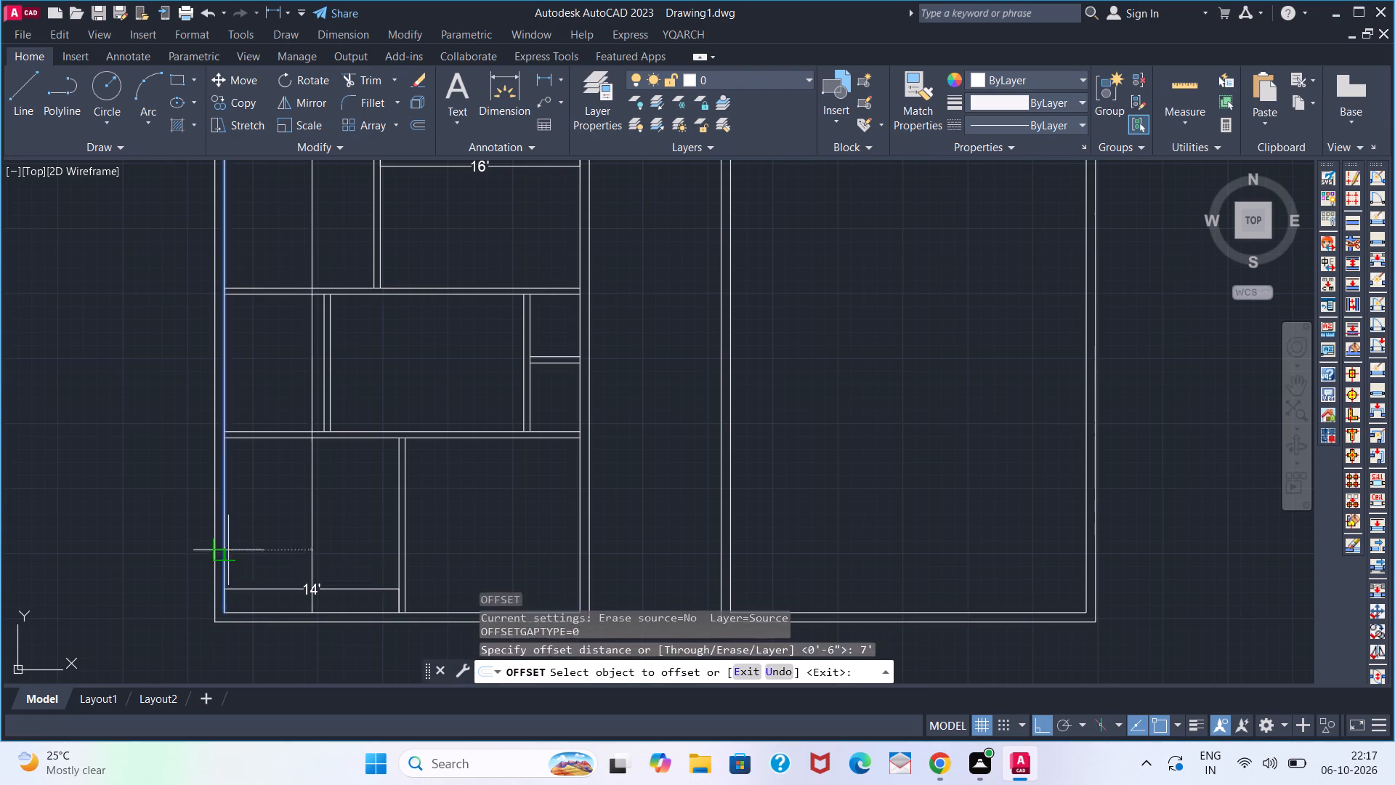
click(277, 547)
click(311, 542)
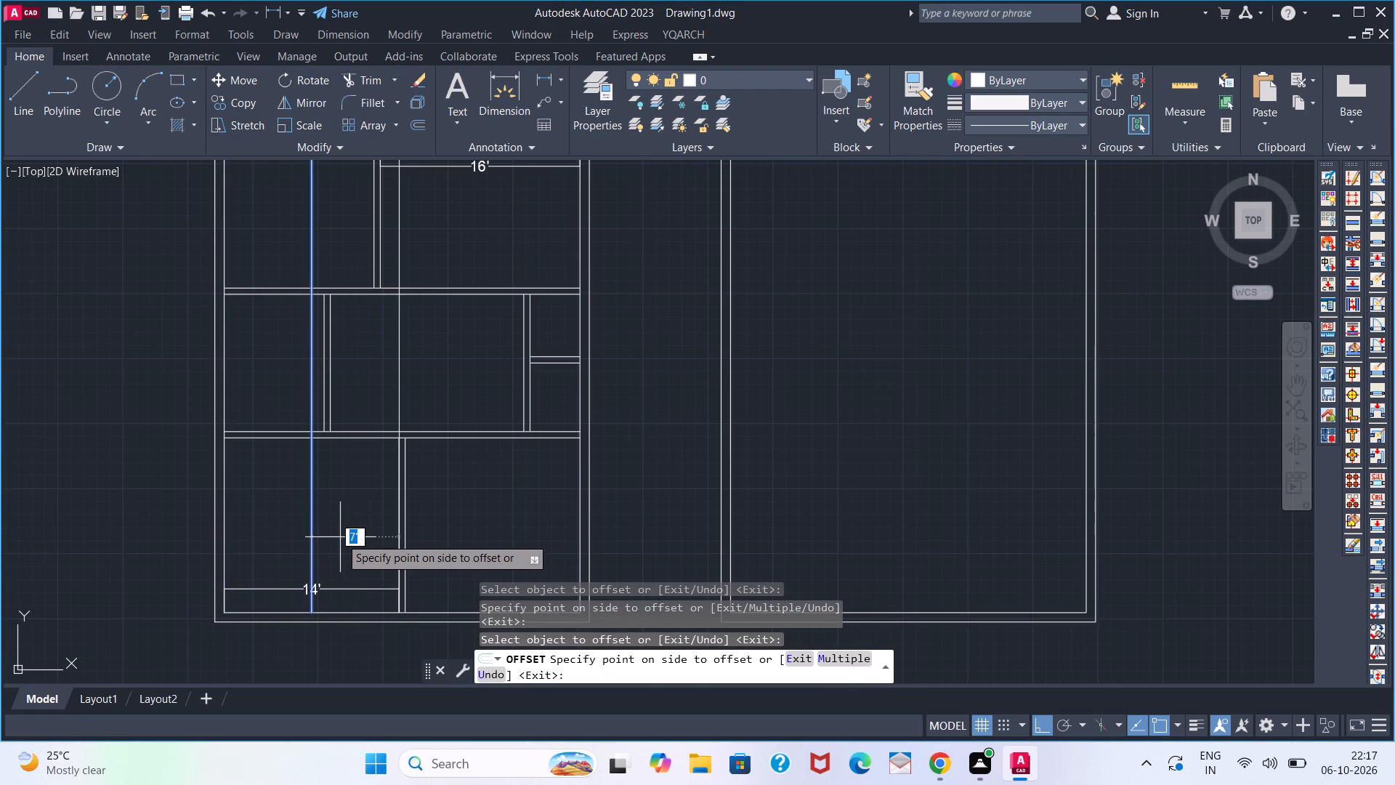
key(6)
key(Return)
key(space)
Trim the 7' partition's two lines where they cross the lowest horizontal partition.
scroll(311, 432, up, 2)
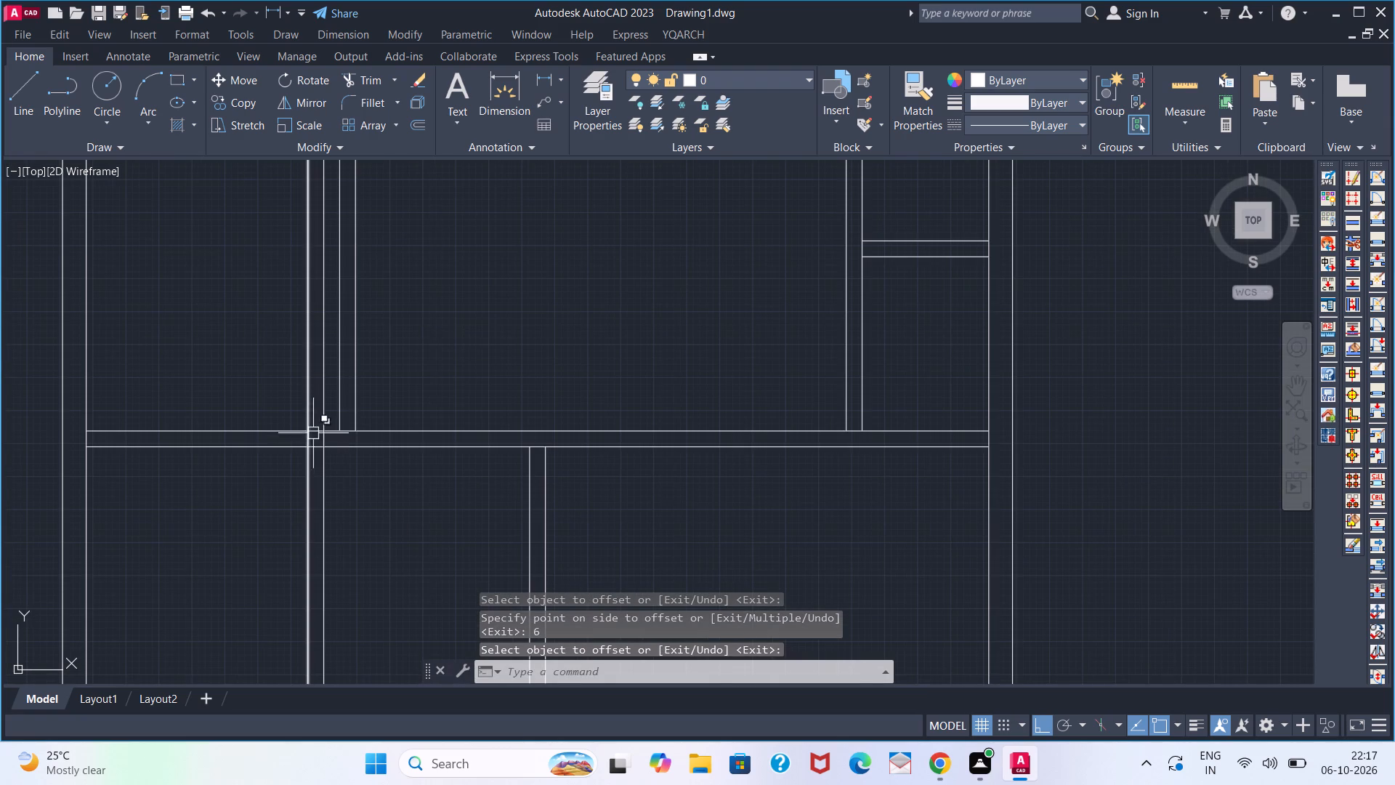
key(t)
text(RC)
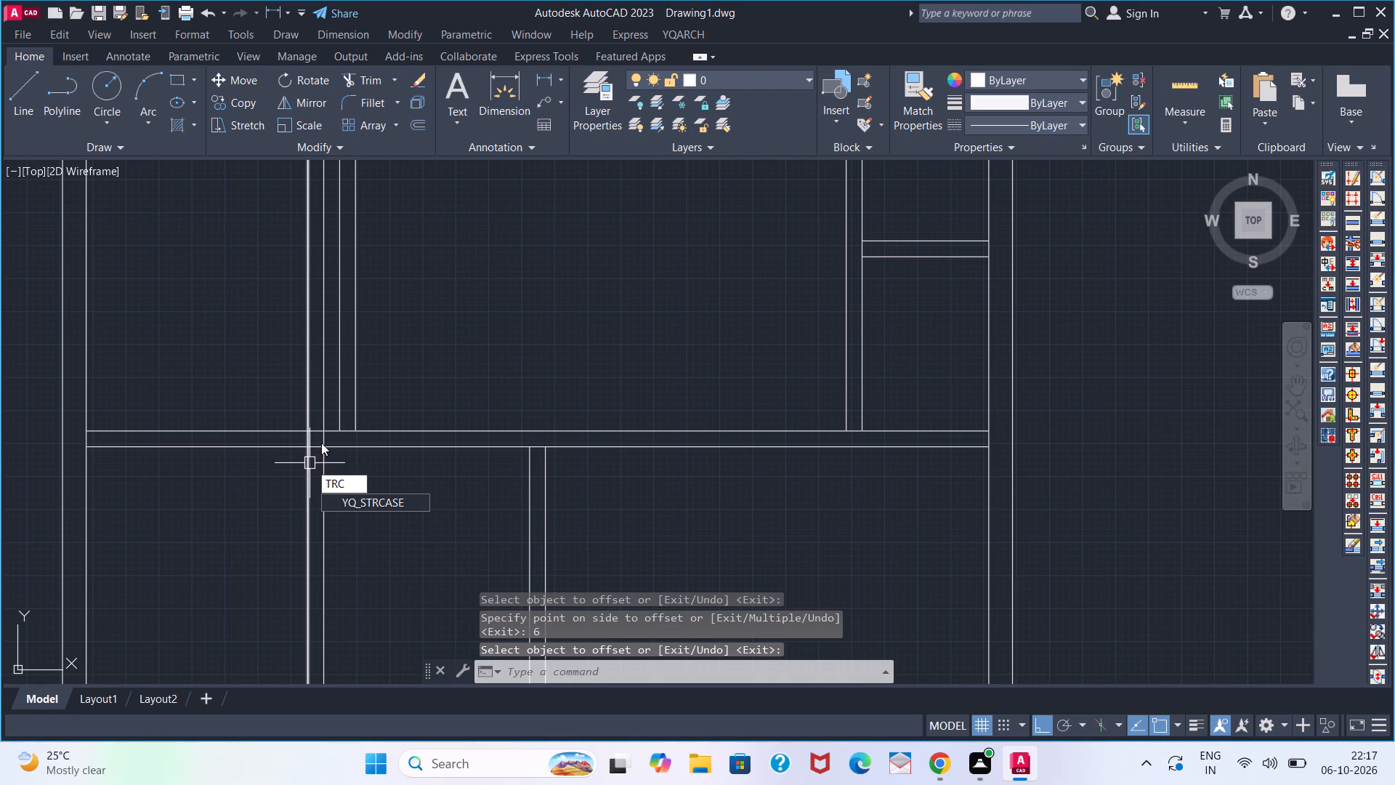
key(BackSpace)
key(space)
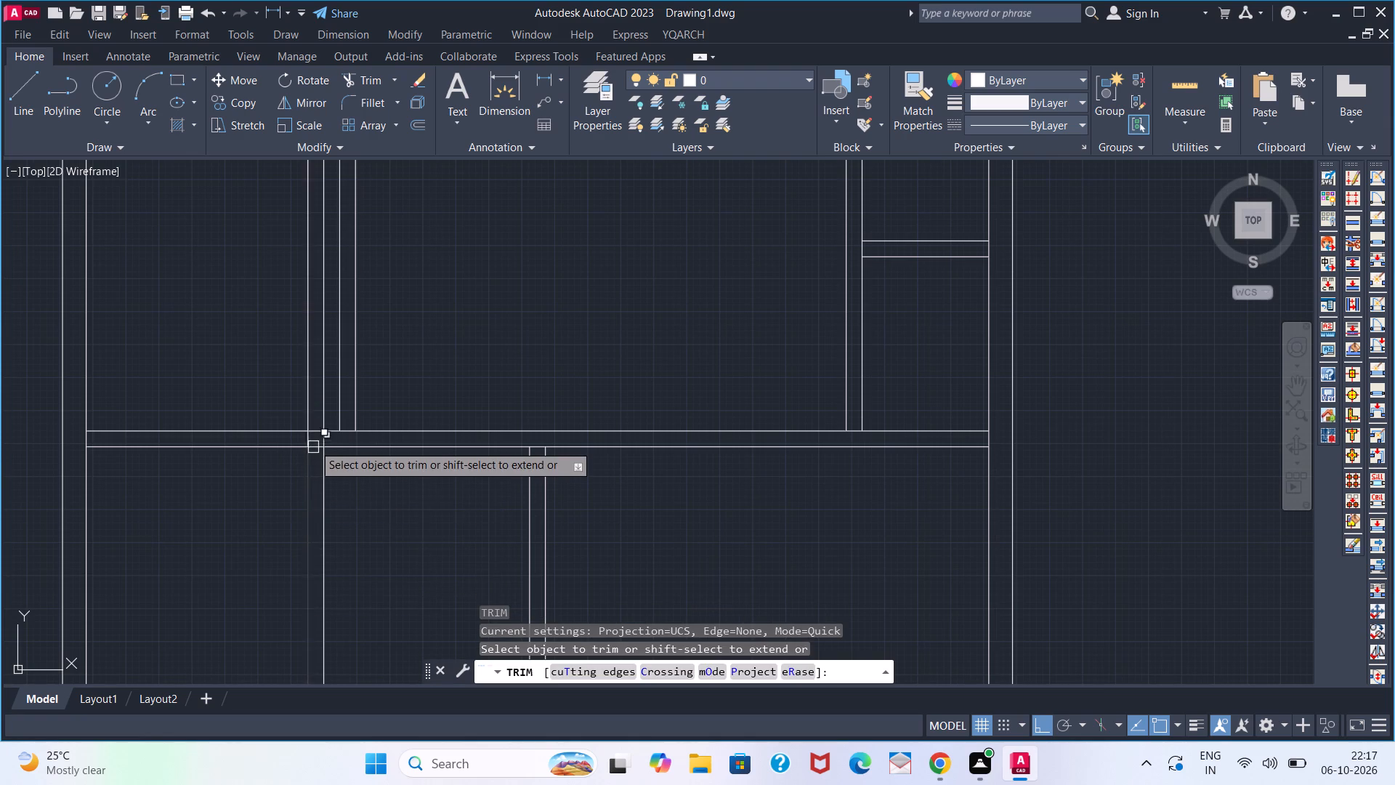
scroll(313, 441, up, 2)
click(279, 446)
click(372, 442)
key(space)
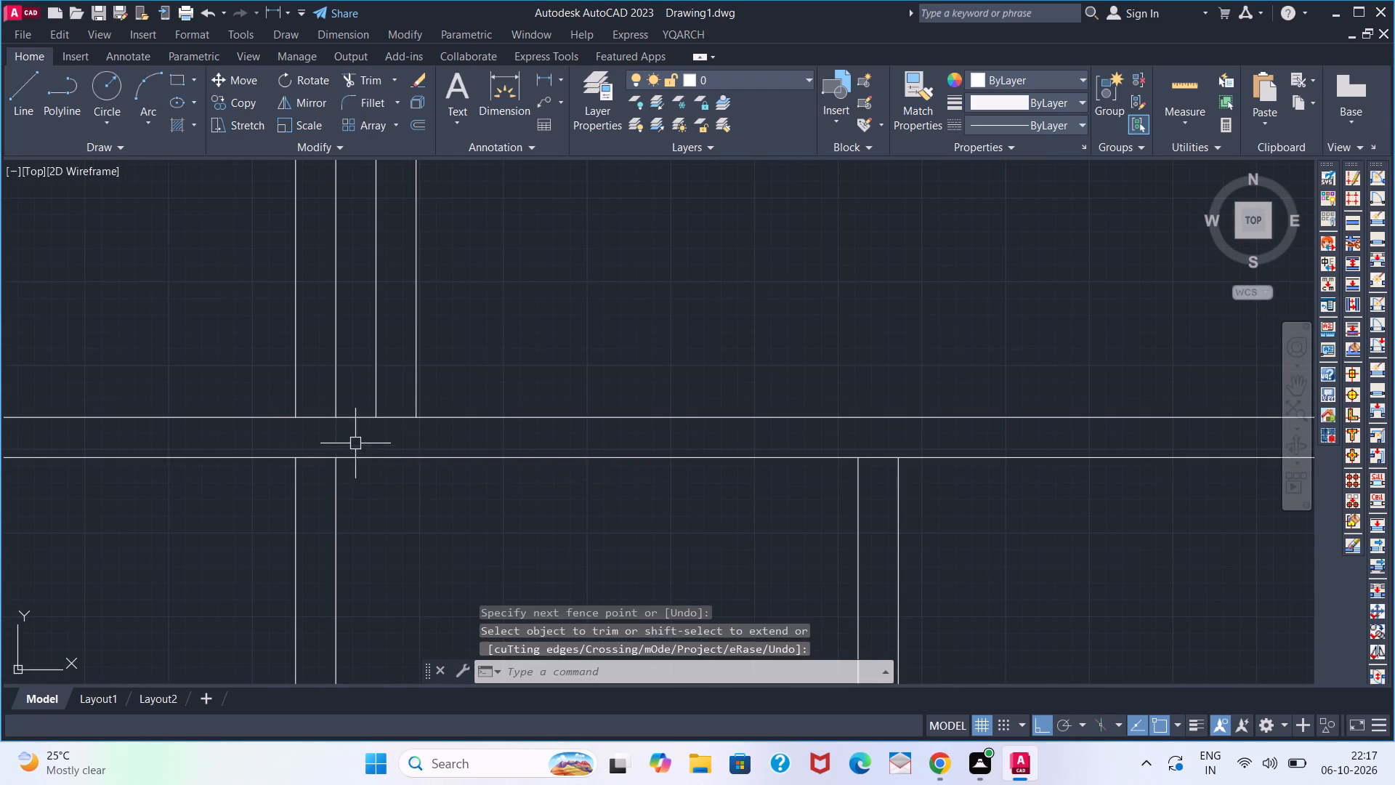
Delete the 7' partition's two line pieces above the lowest horizontal partition.
scroll(355, 443, down, 2)
click(349, 415)
click(330, 413)
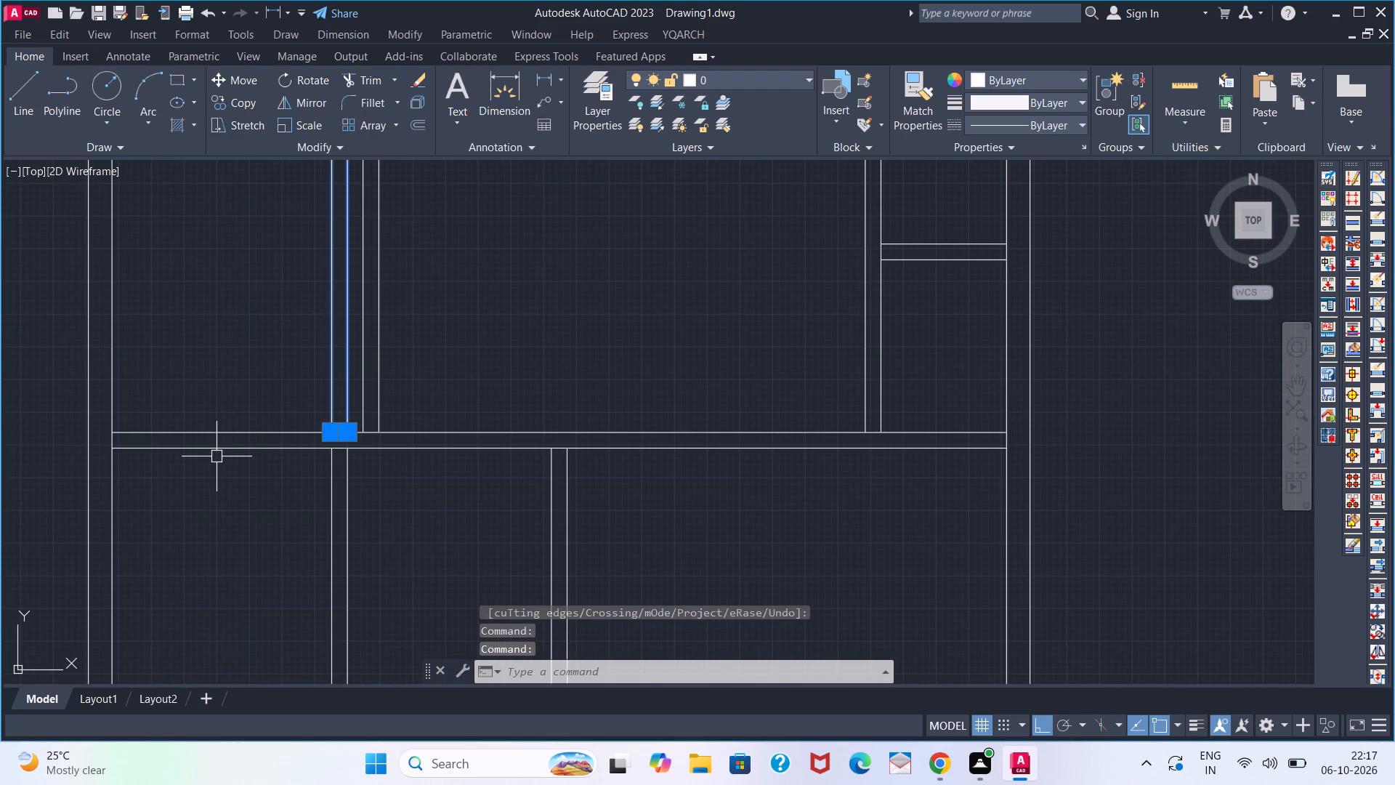
key(BackSpace)
key(Delete)
Delete the 14' dimension in the lower-left room.
scroll(286, 468, down, 2)
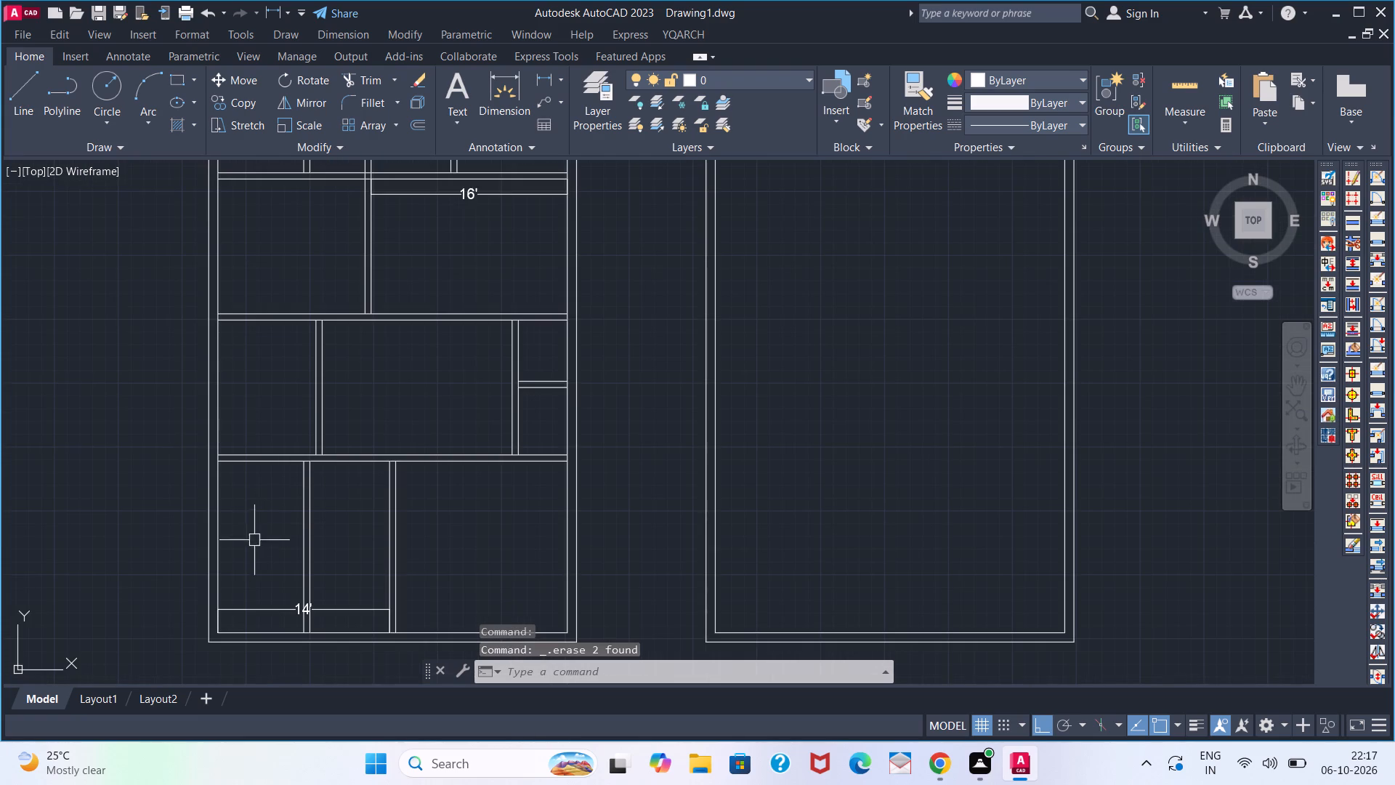
click(287, 606)
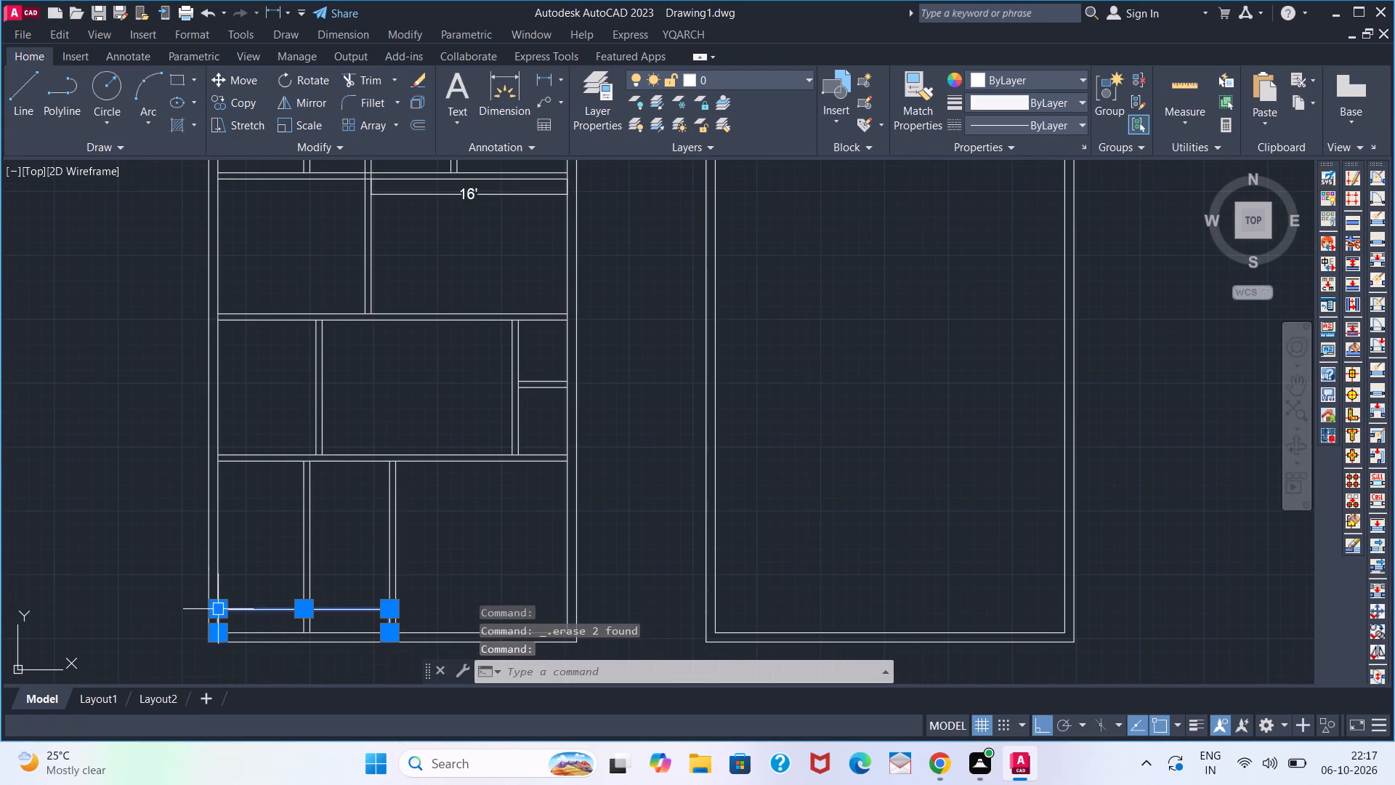
key(Delete)
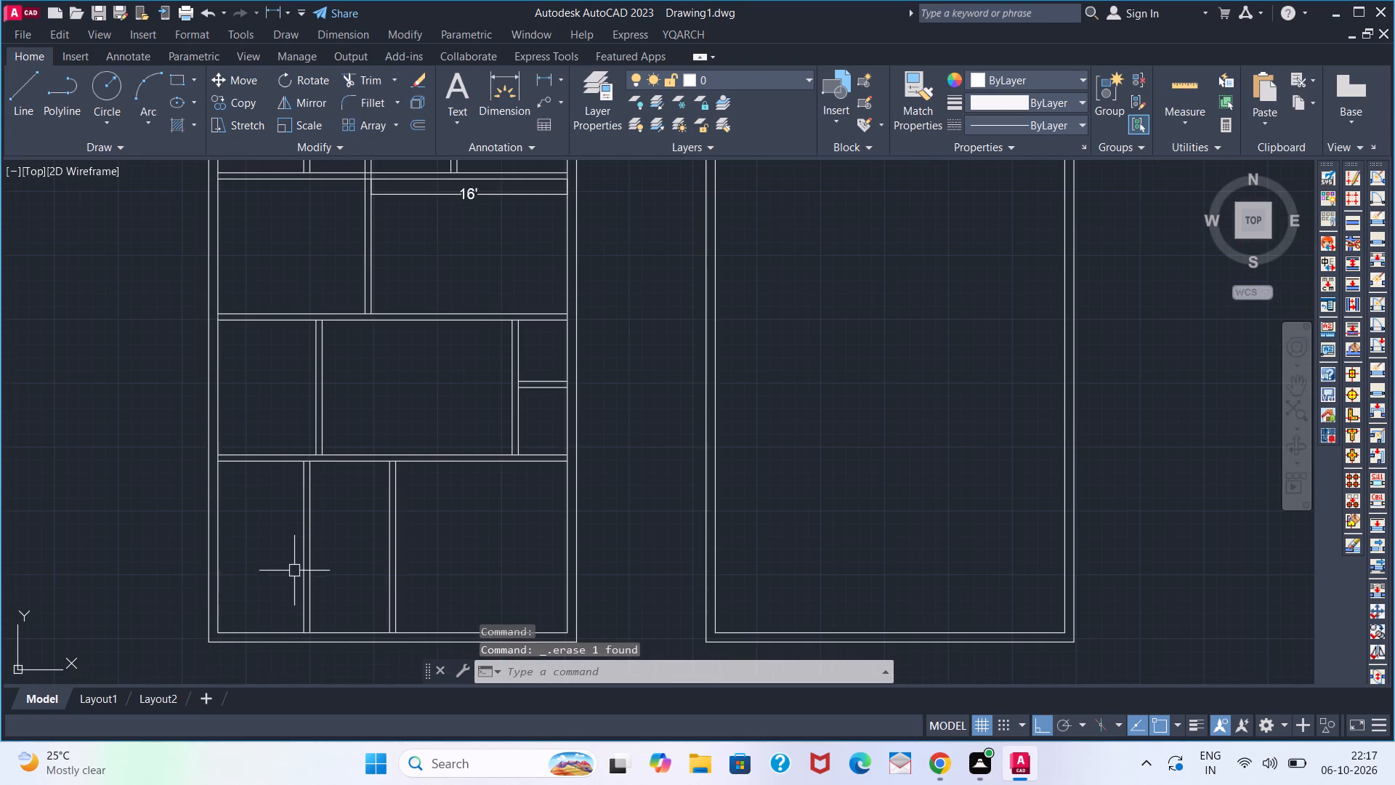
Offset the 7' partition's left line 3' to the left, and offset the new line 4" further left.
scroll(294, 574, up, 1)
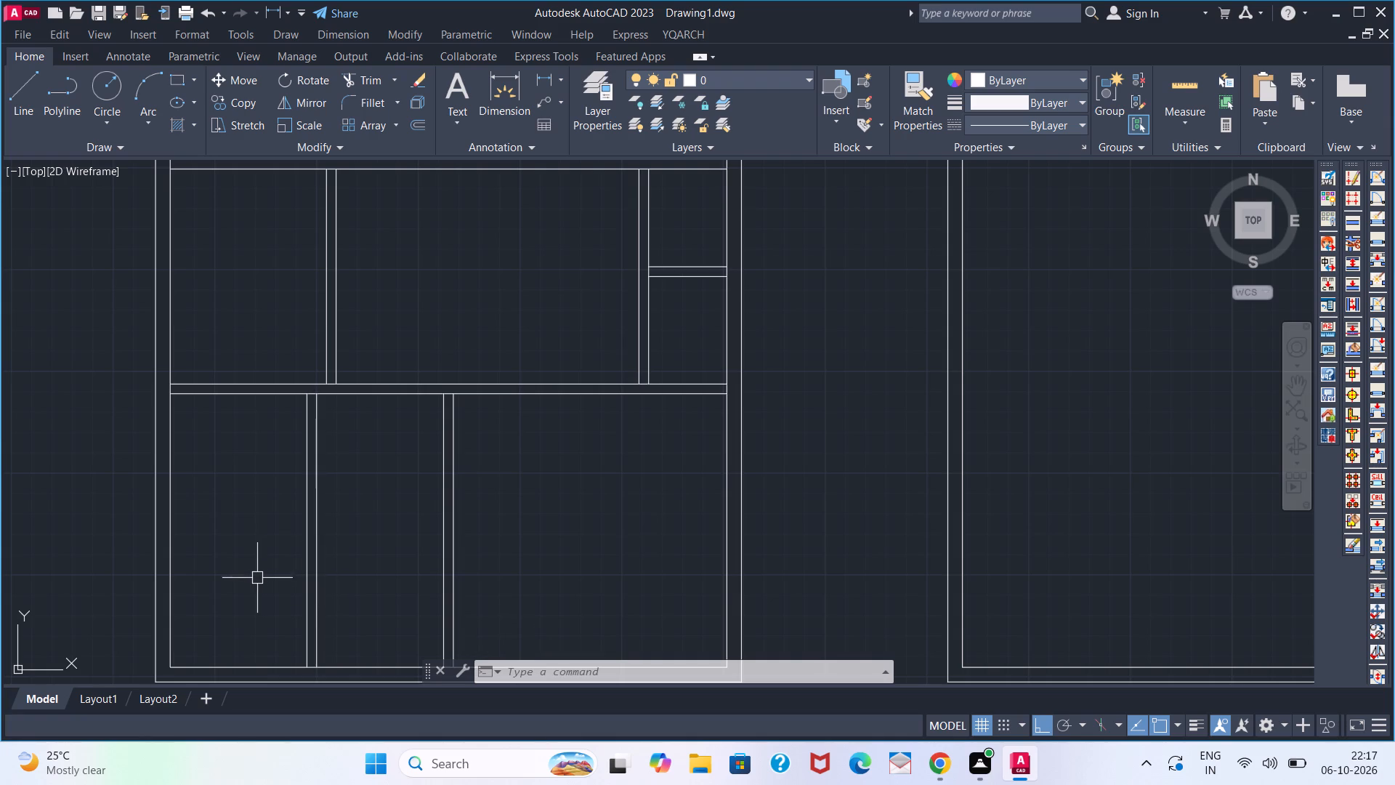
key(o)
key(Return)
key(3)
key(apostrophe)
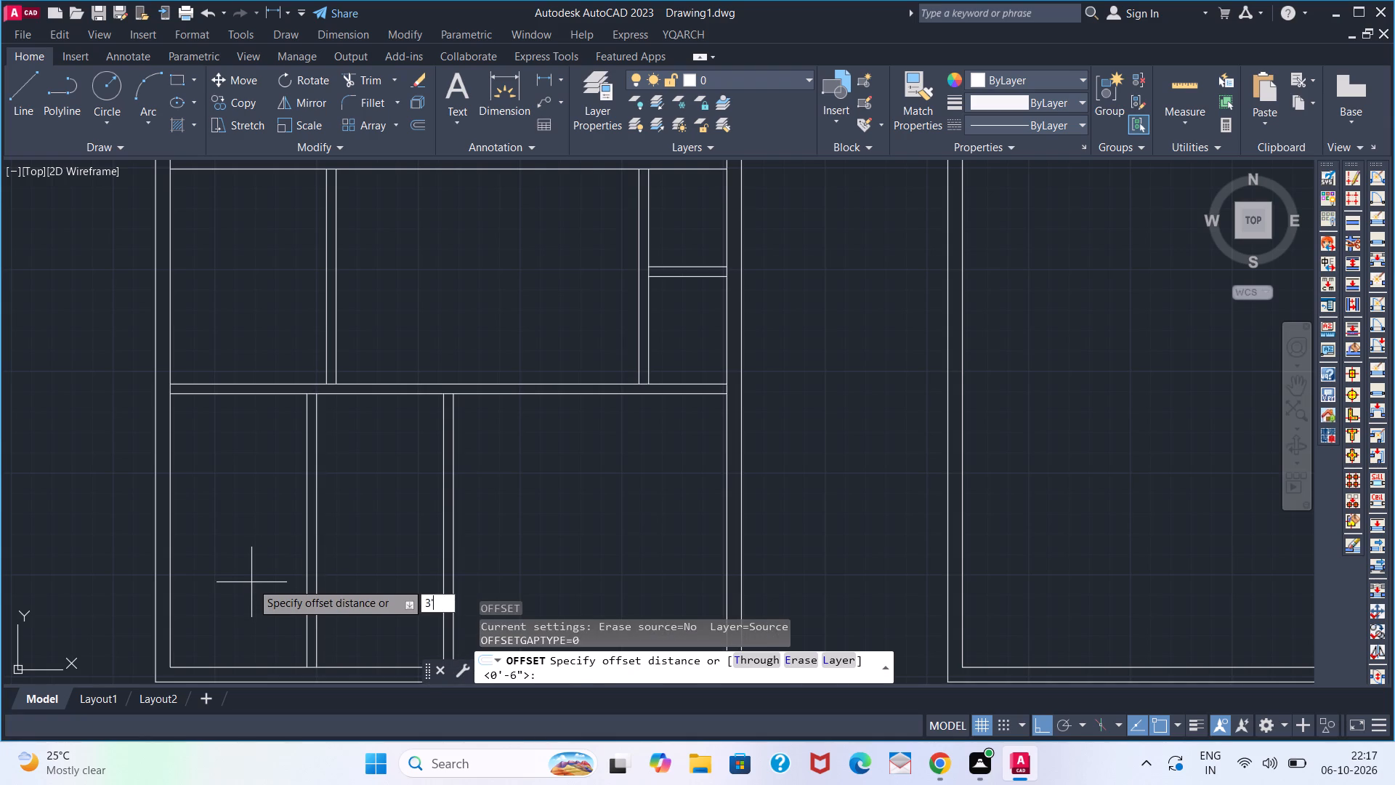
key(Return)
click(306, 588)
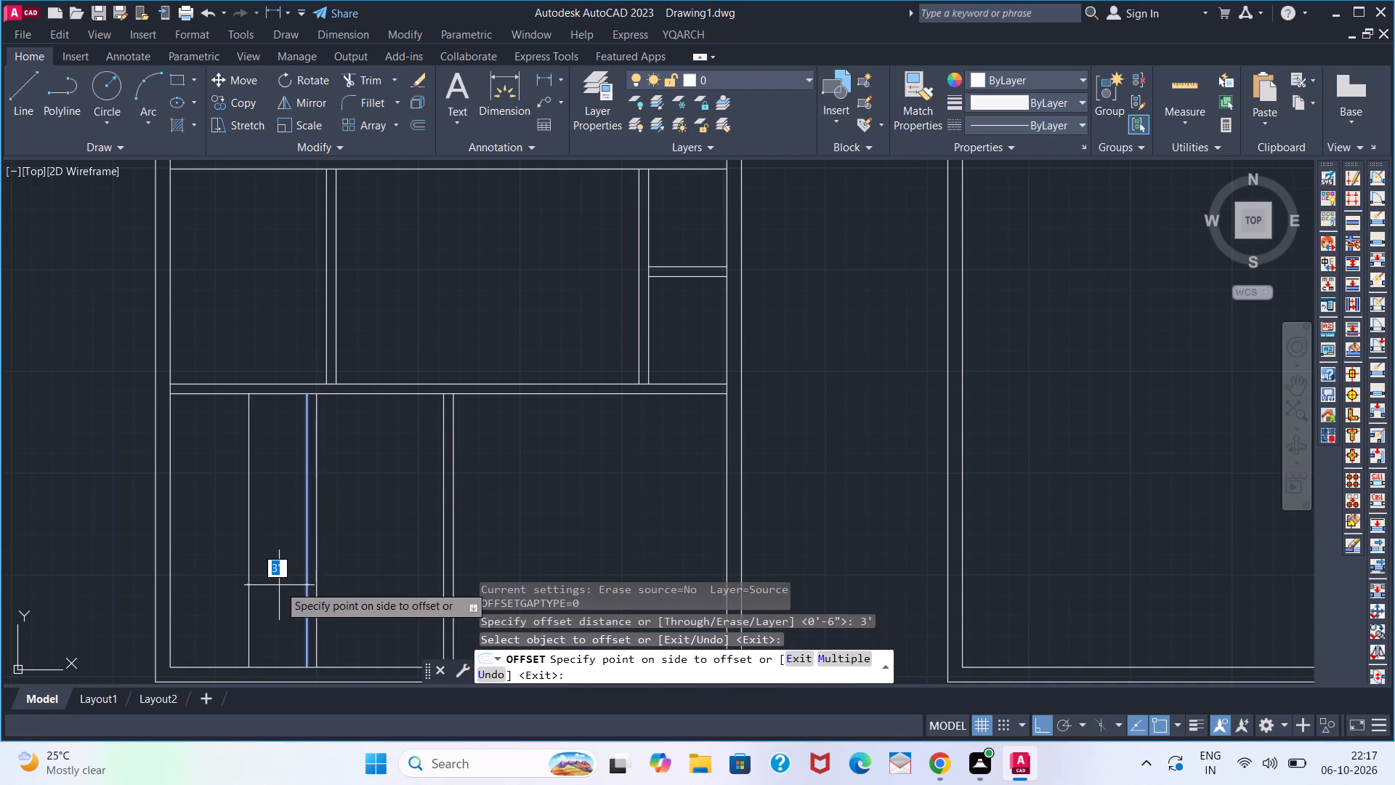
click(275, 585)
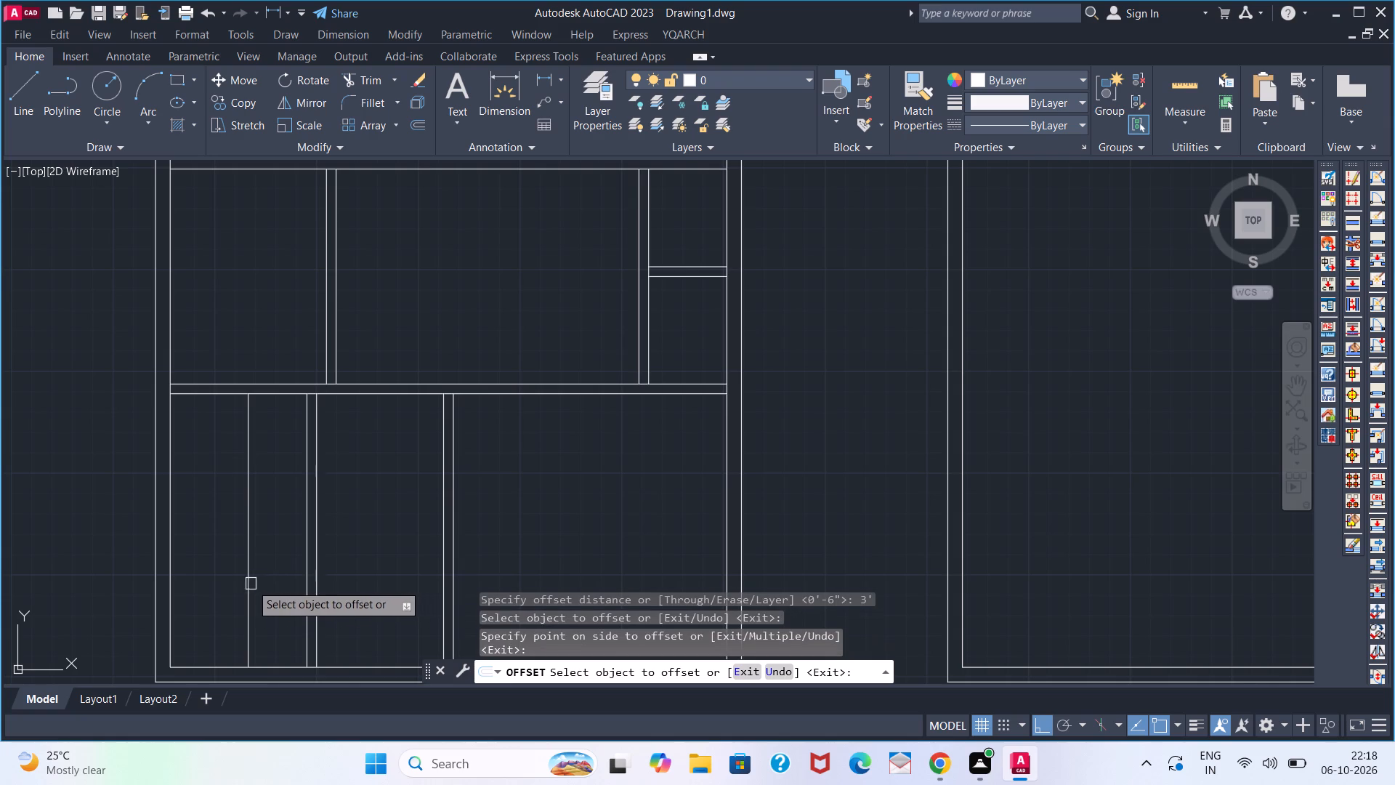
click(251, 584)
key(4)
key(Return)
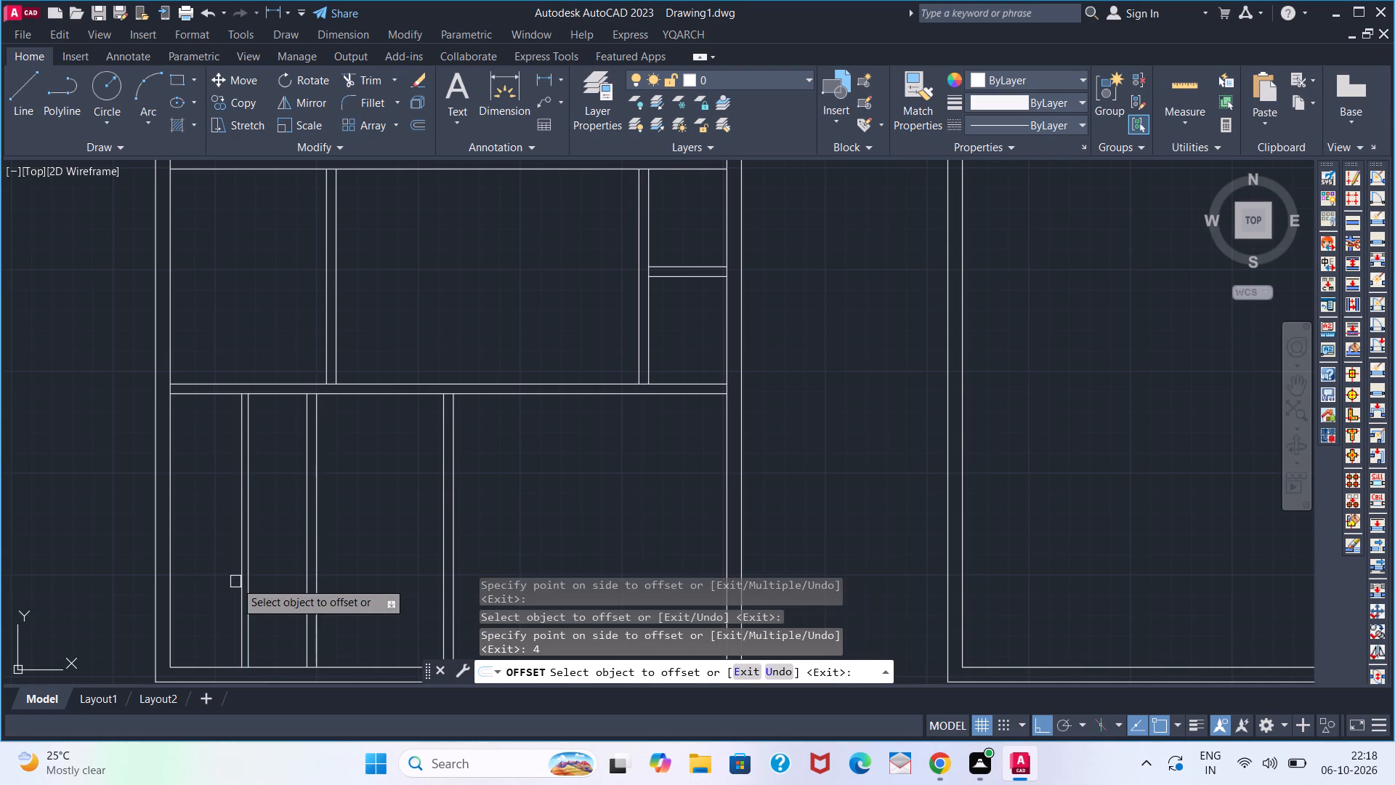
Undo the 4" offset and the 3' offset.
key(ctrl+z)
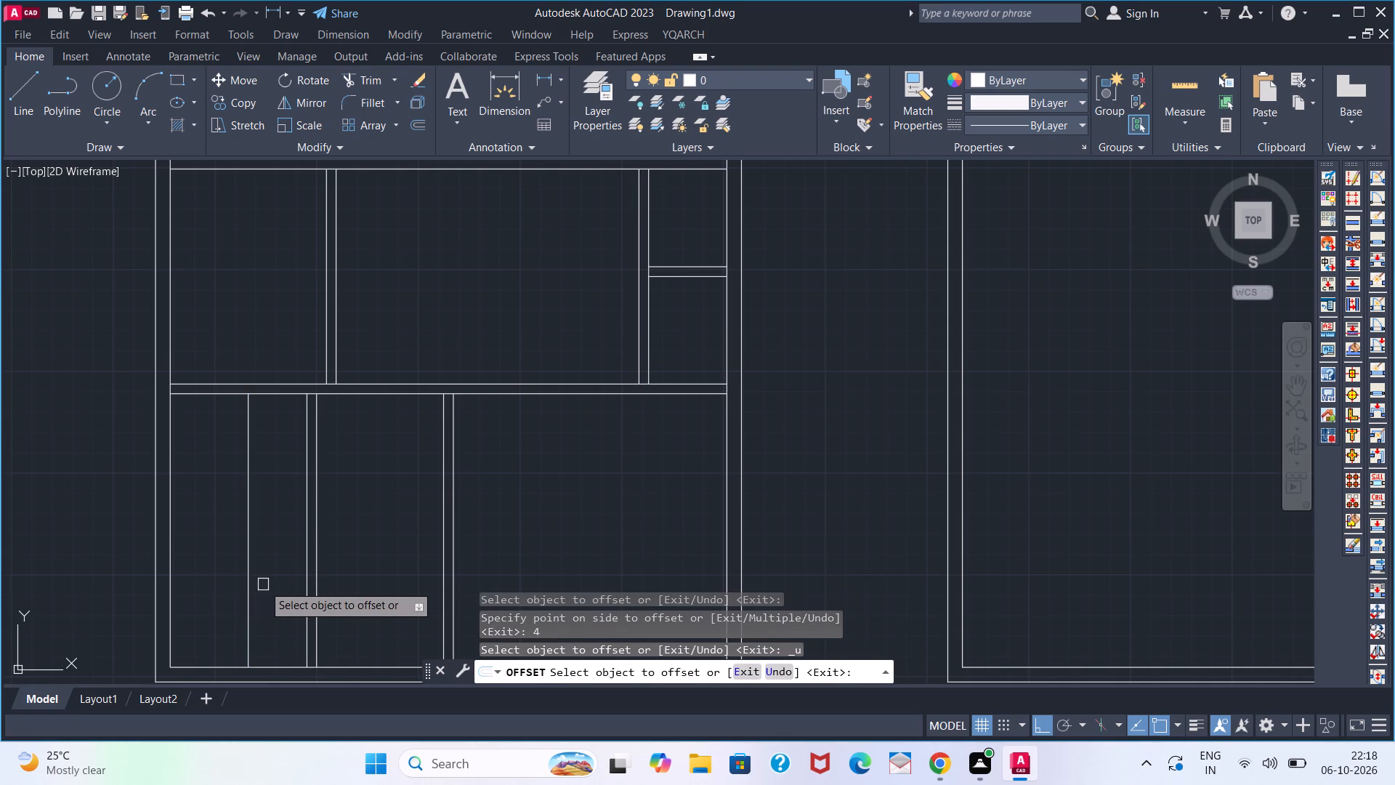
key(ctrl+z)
Offset the 7' partition's left line 3'2" to the left, and offset the new line 4" further left to form a thin partition.
click(302, 581)
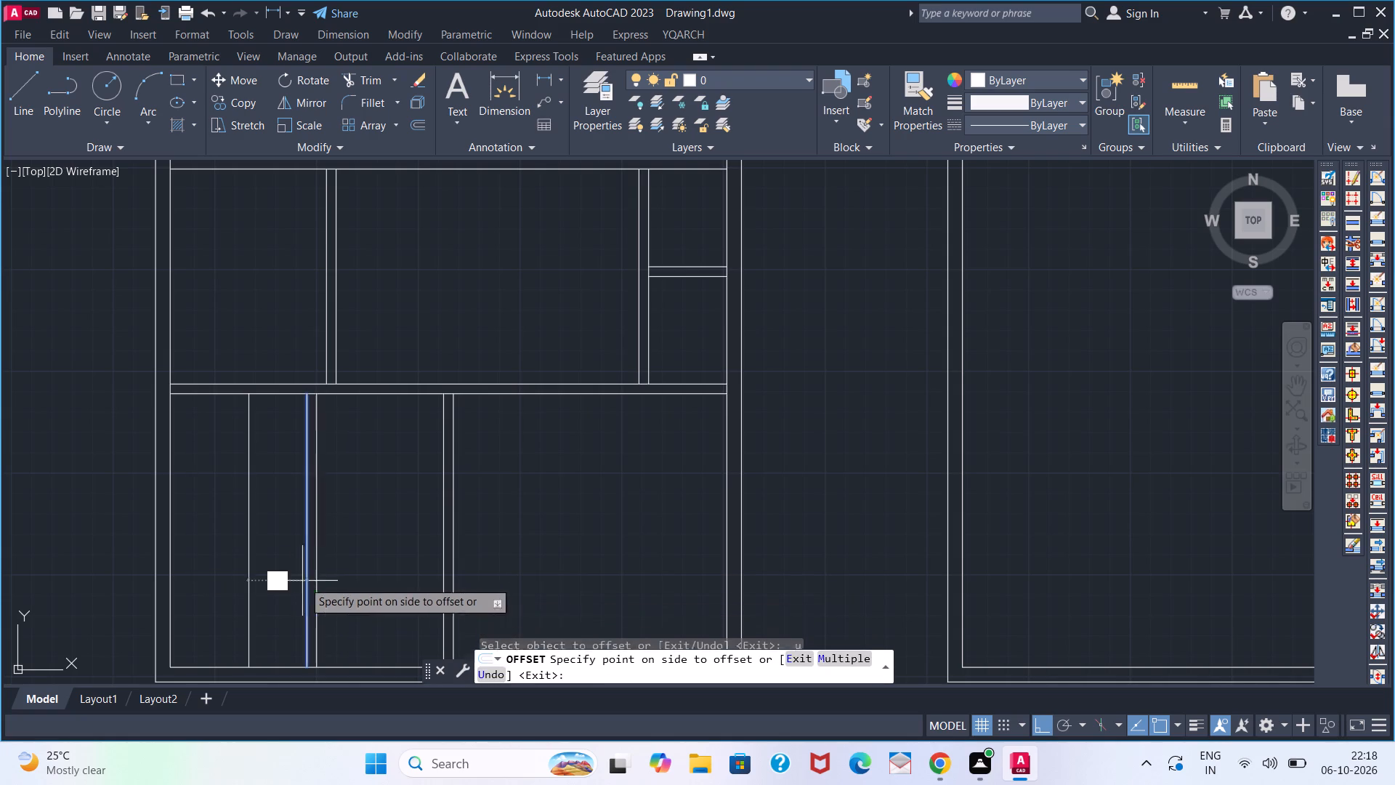
text(3')
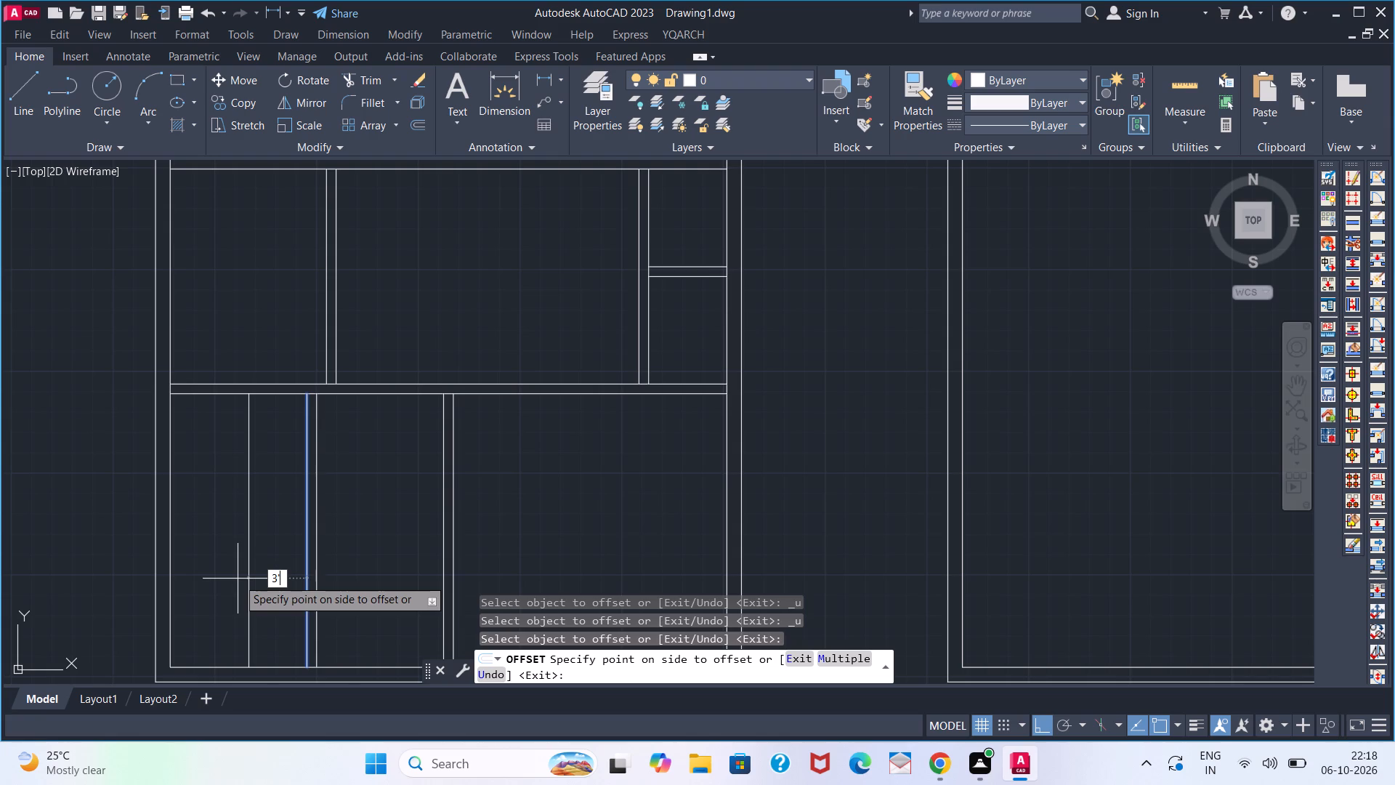
key(2)
key(Return)
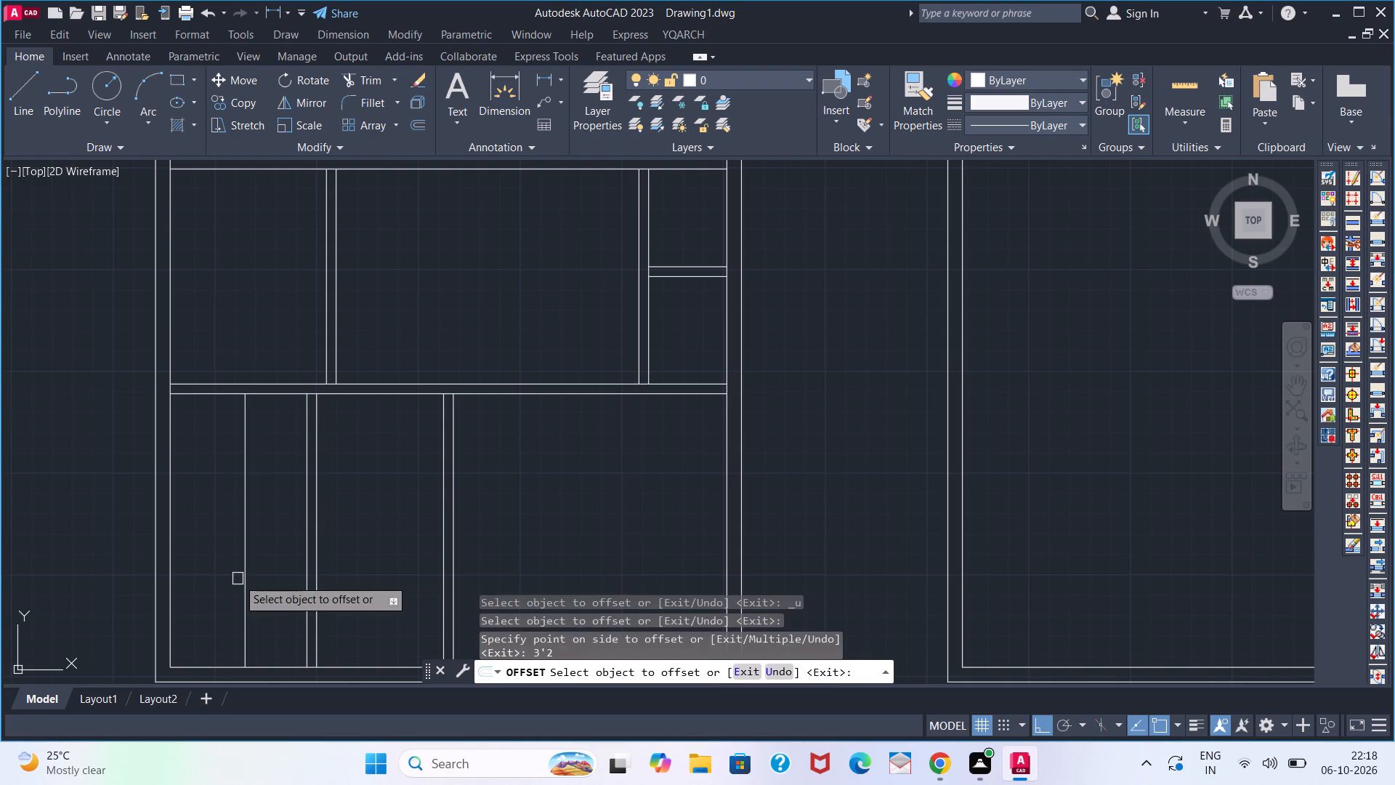
click(243, 576)
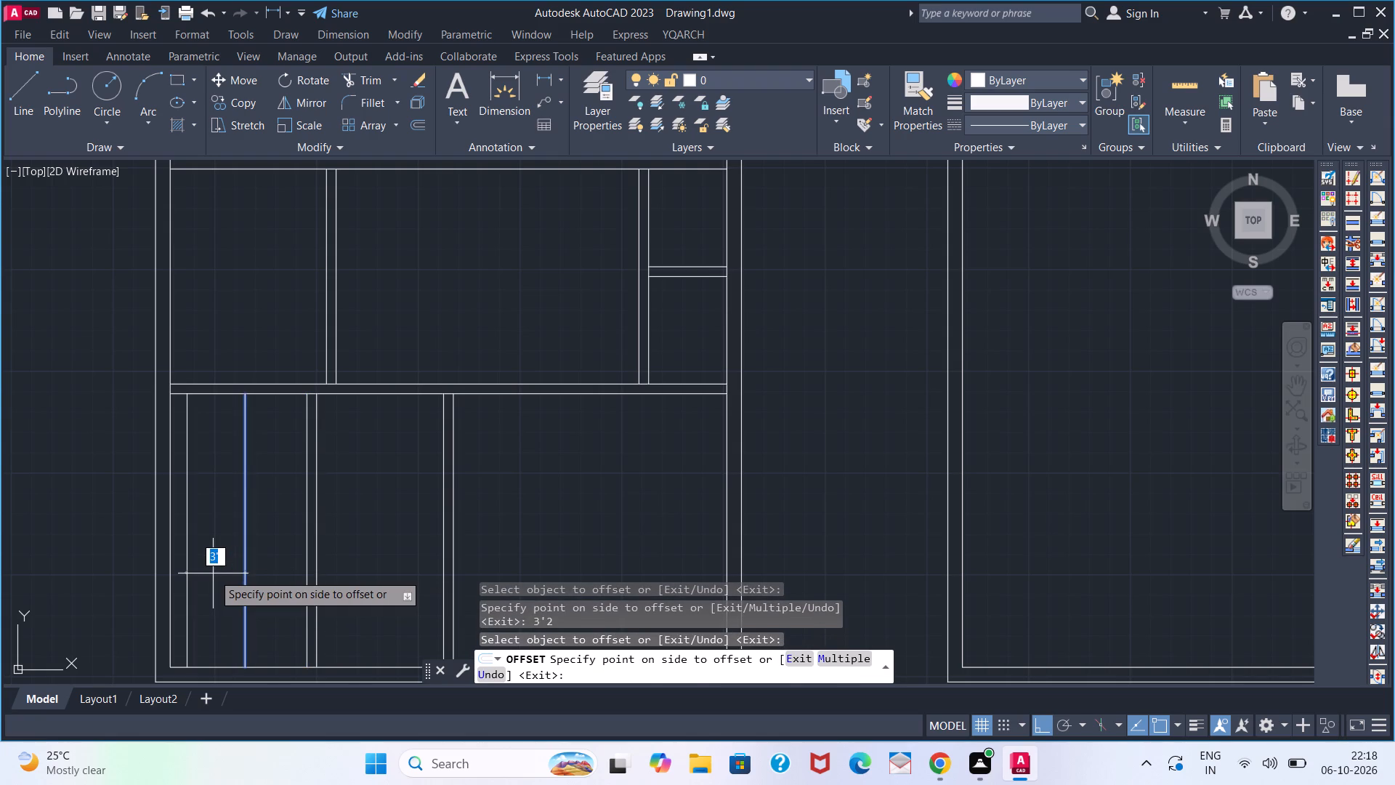
key(4)
key(Return)
key(space)
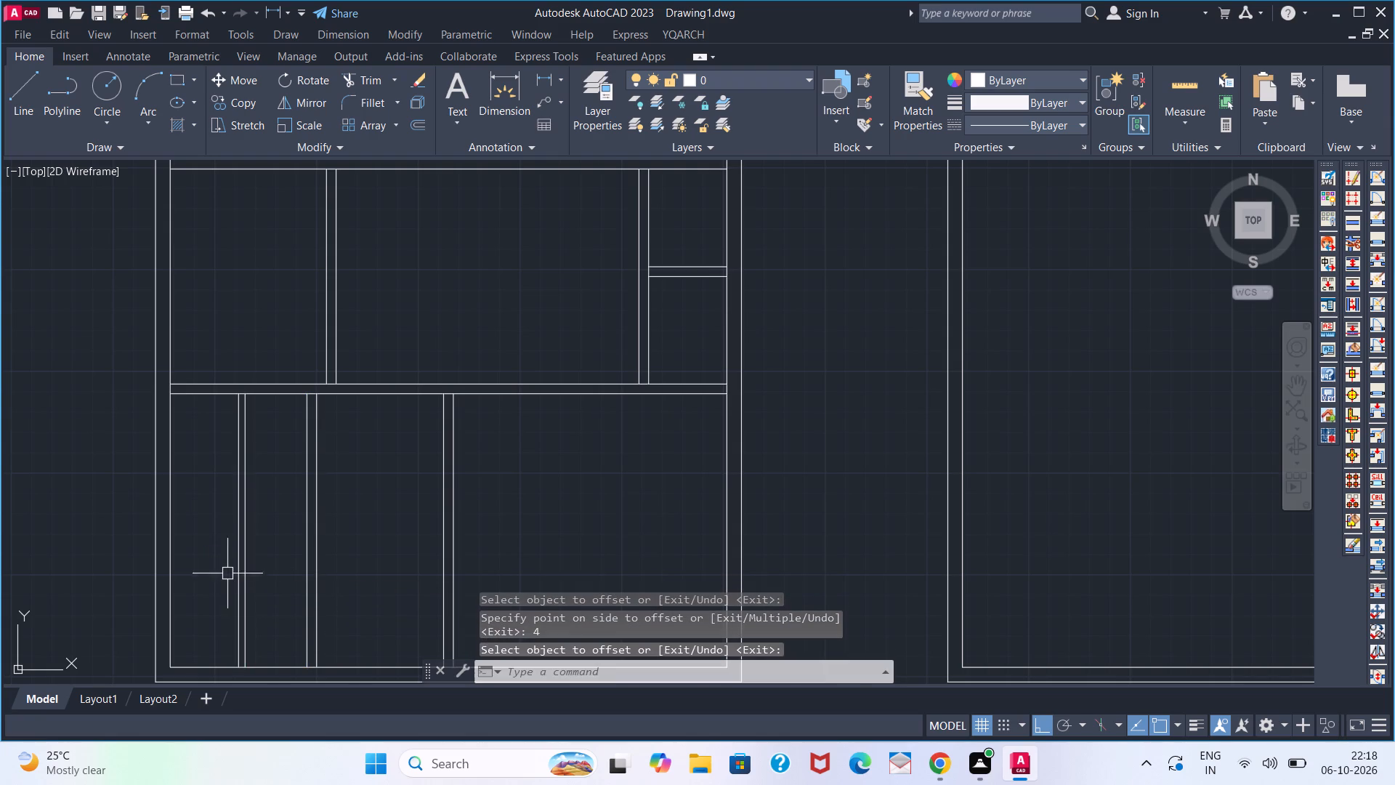
Dimension the horizontal gap between the thin 4" partition and the 7' partition along the bottom wall's inner line.
click(531, 71)
click(540, 73)
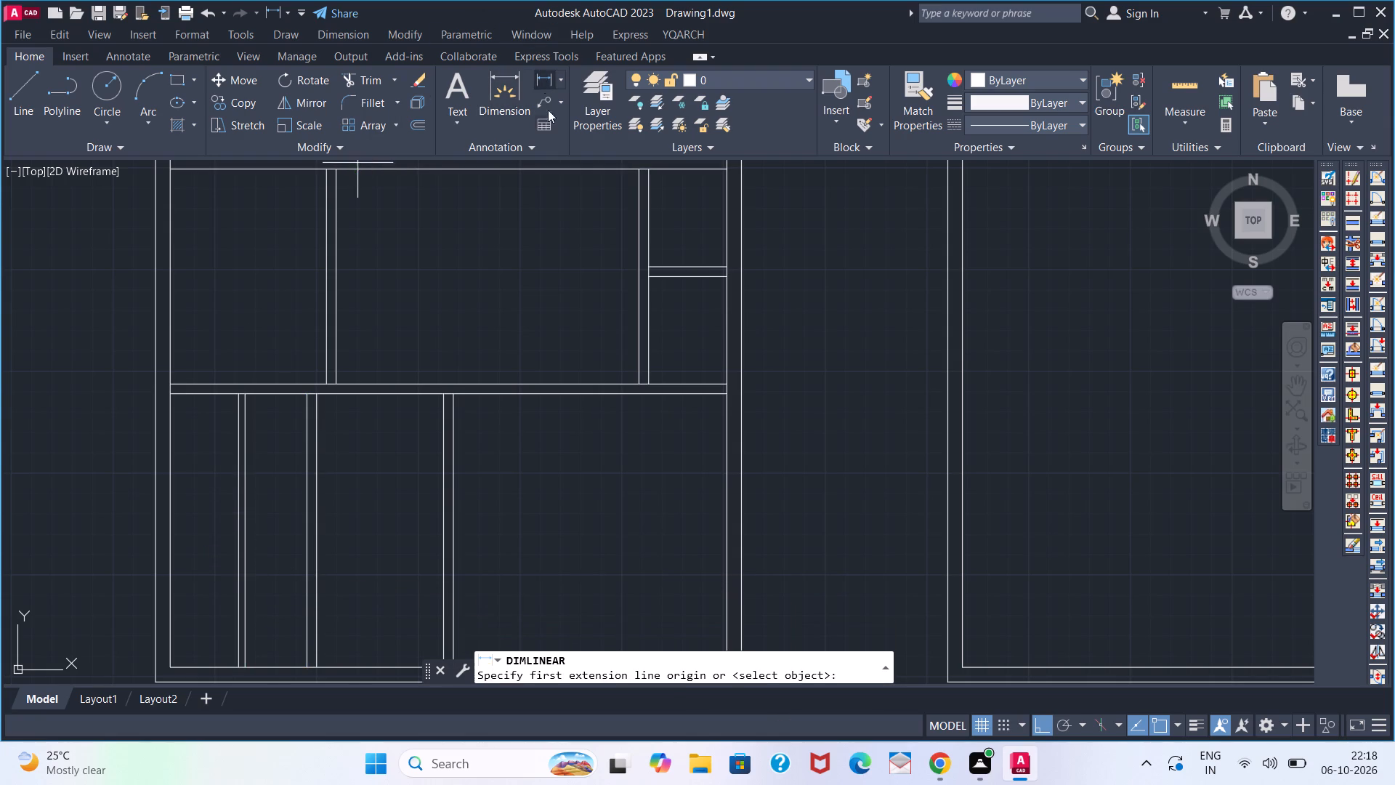
middle_drag(279, 637, 297, 621)
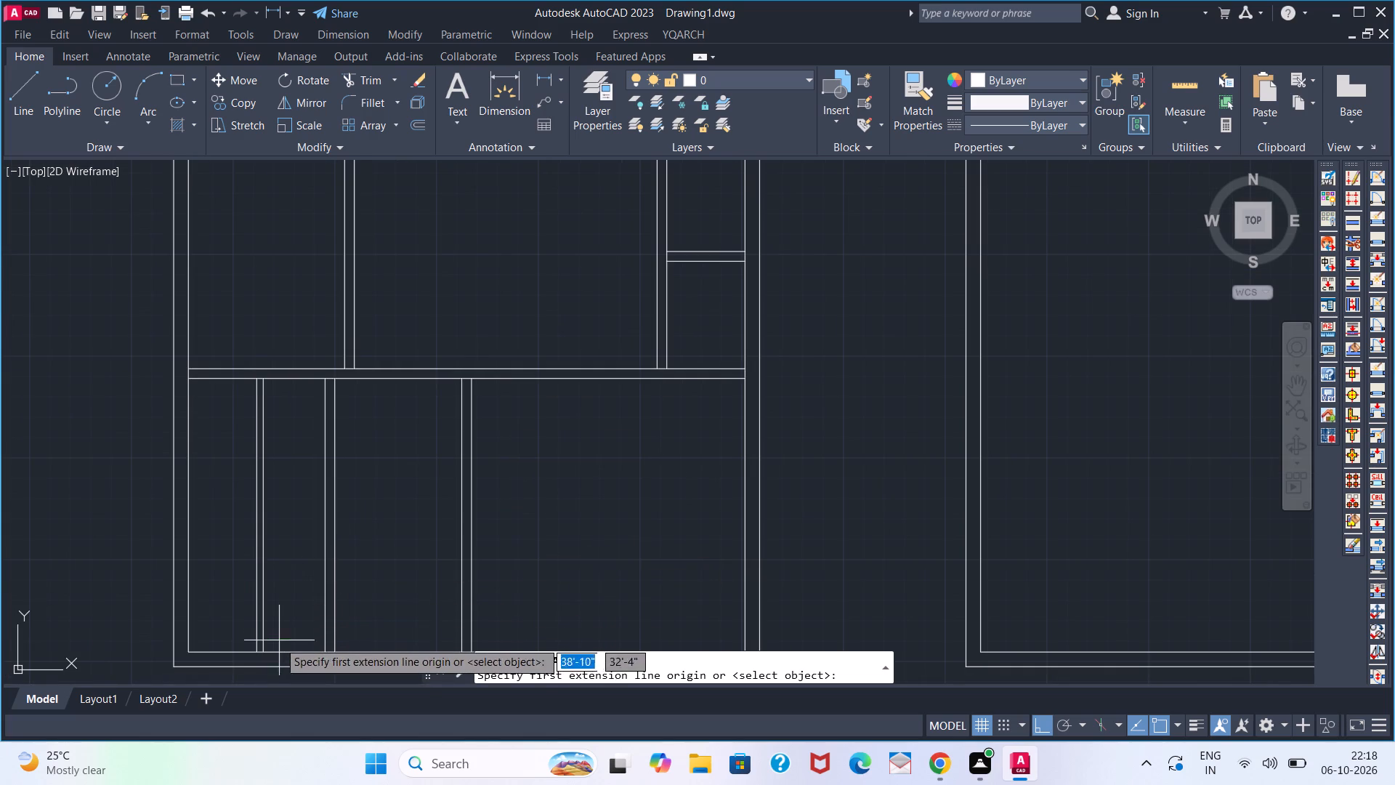
scroll(278, 643, up, 1)
click(262, 658)
click(347, 661)
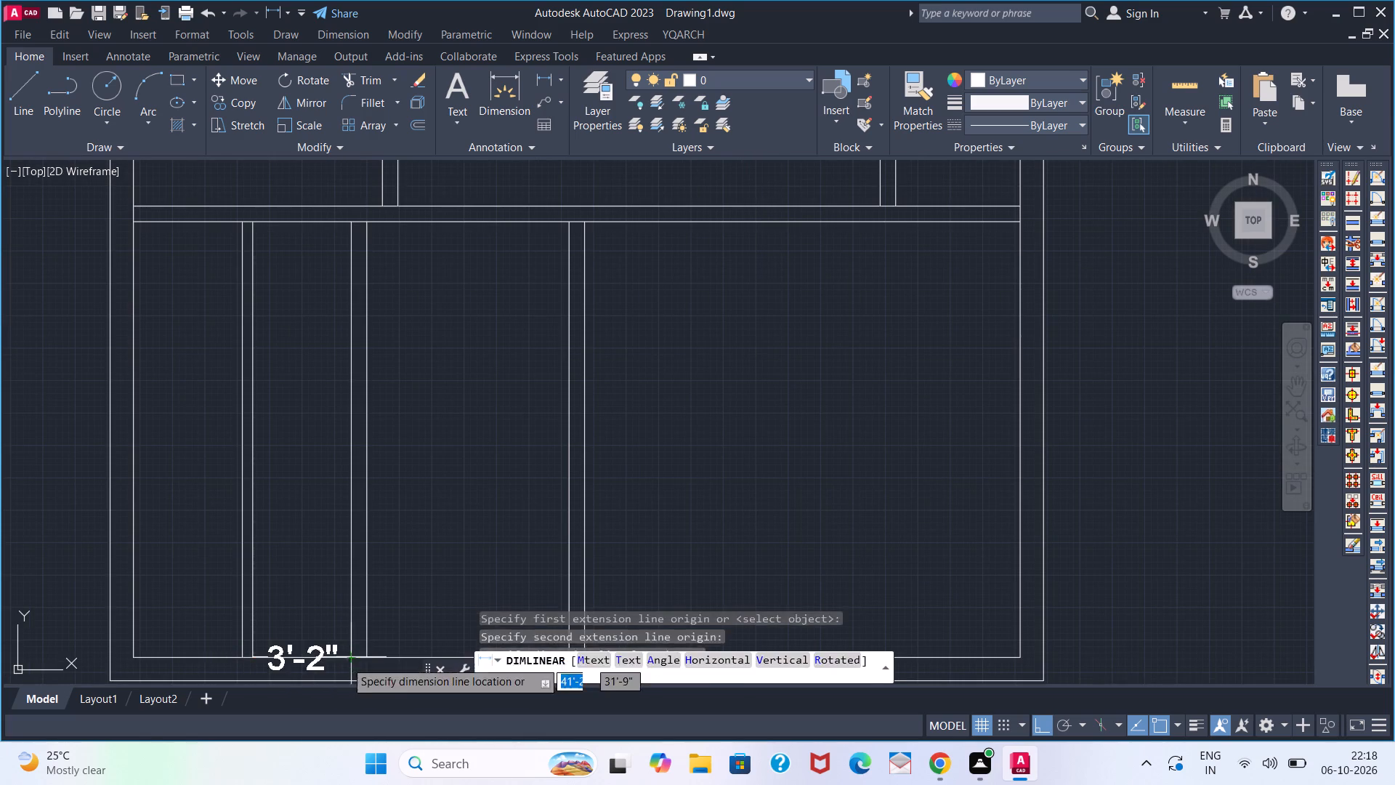
click(343, 653)
Measure the horizontal gap between the left outer wall's inner line and the thin 4" partition along the bottom wall.
key(space)
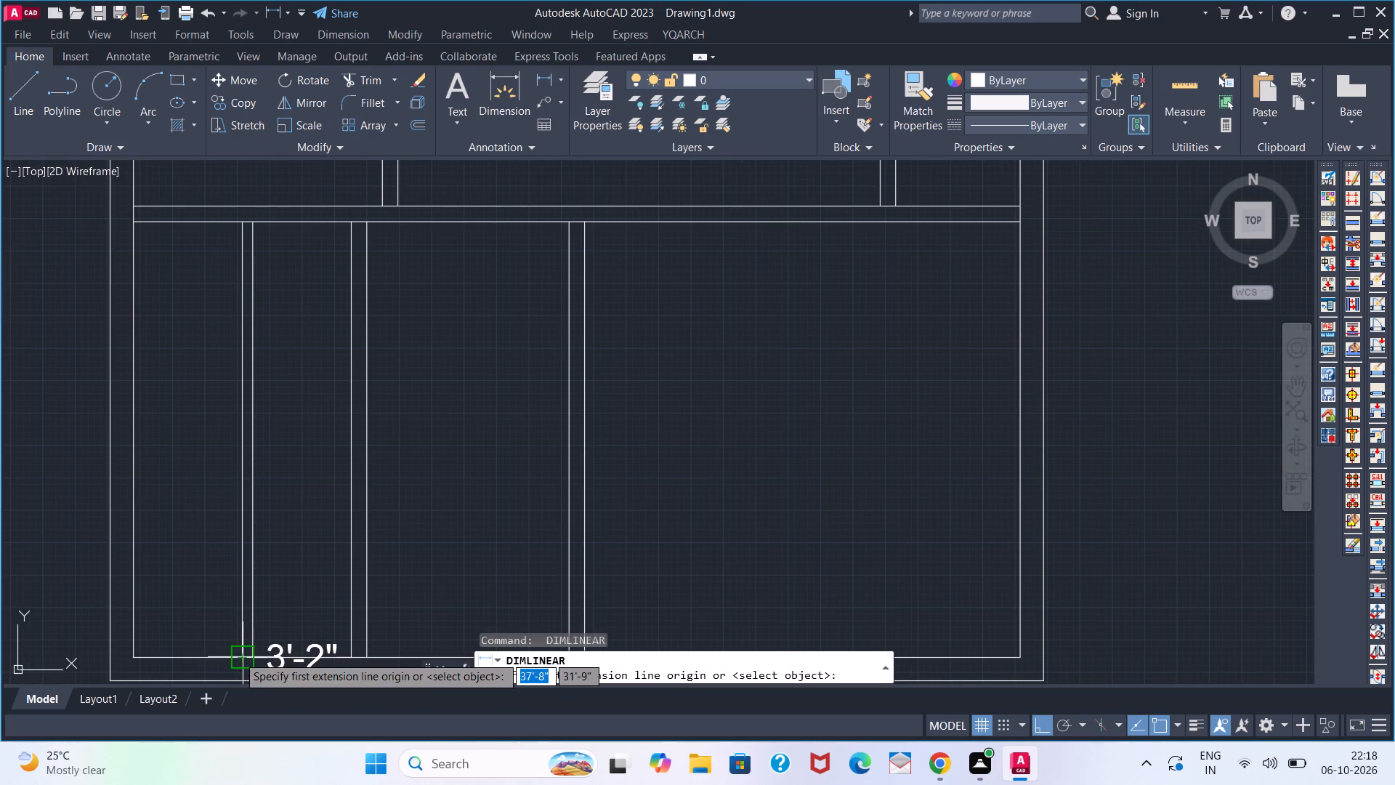
click(238, 656)
click(124, 663)
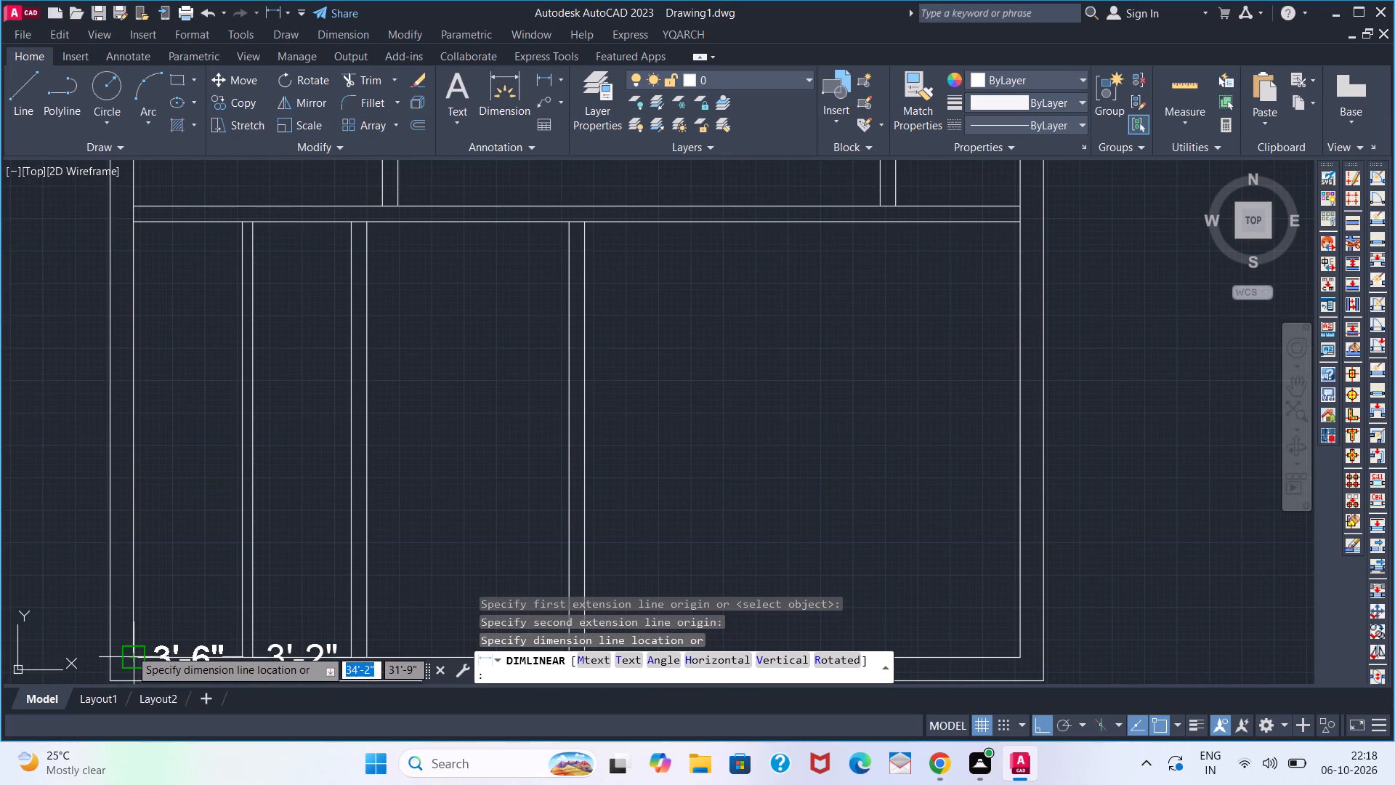
key(Escape)
key(grave)
key(Escape)
key(Escape)
key(Escape)
Delete the 3'-2" dimension and both lines of the thin 4" partition.
click(283, 643)
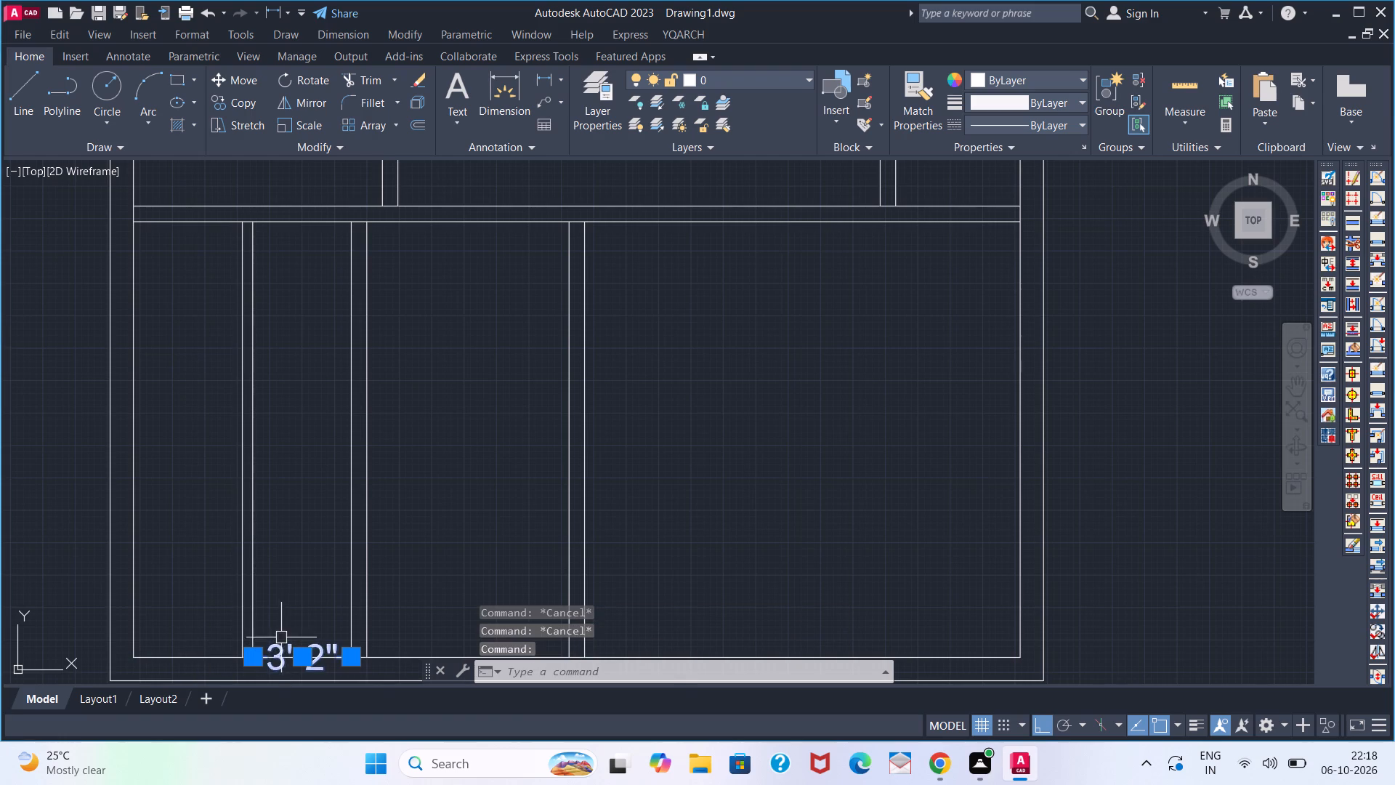
key(Delete)
click(267, 600)
click(209, 606)
key(Delete)
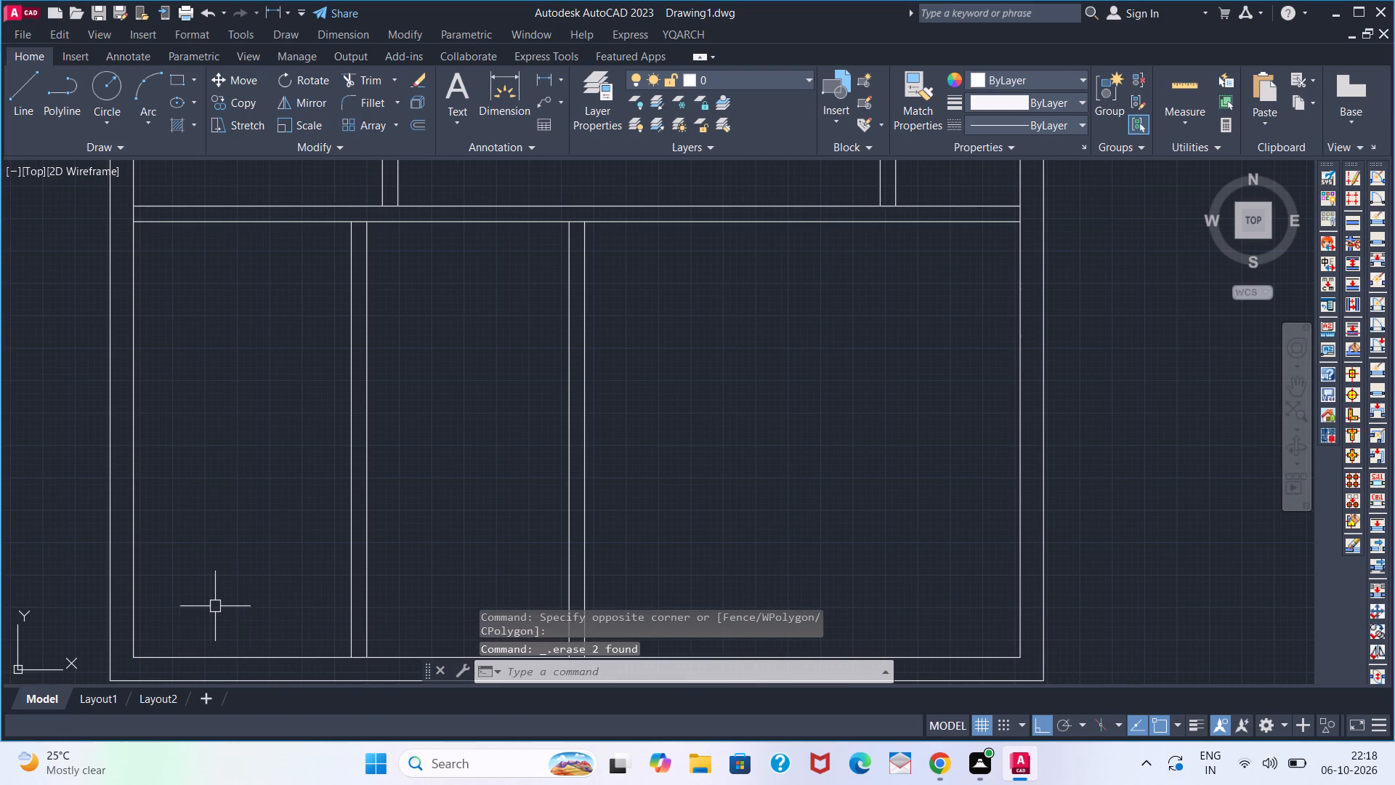
Offset the 7' partition's left line 3'3" to the left, and offset the new line 4" further left to form a thin partition.
key(o)
key(Return)
key(3)
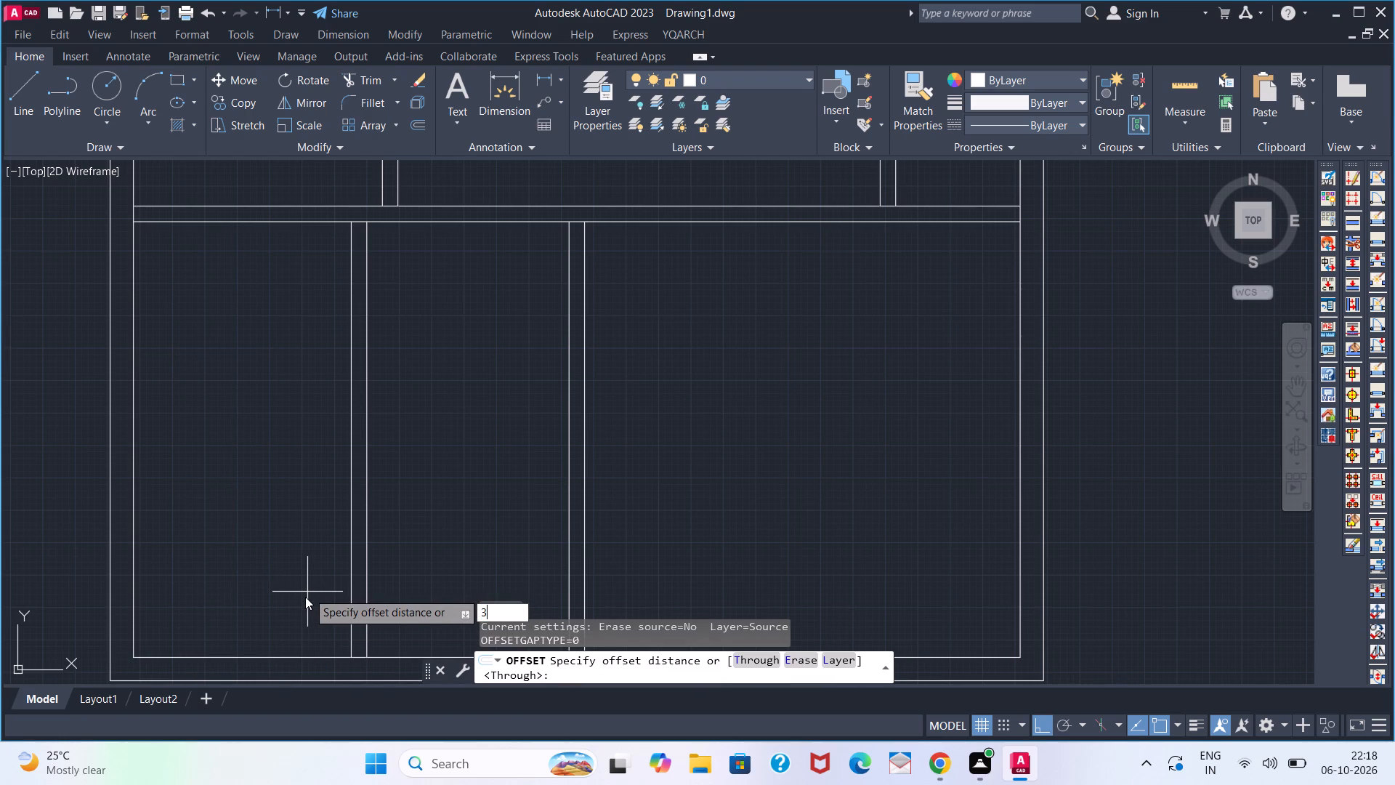
key(apostrophe)
key(3)
key(Return)
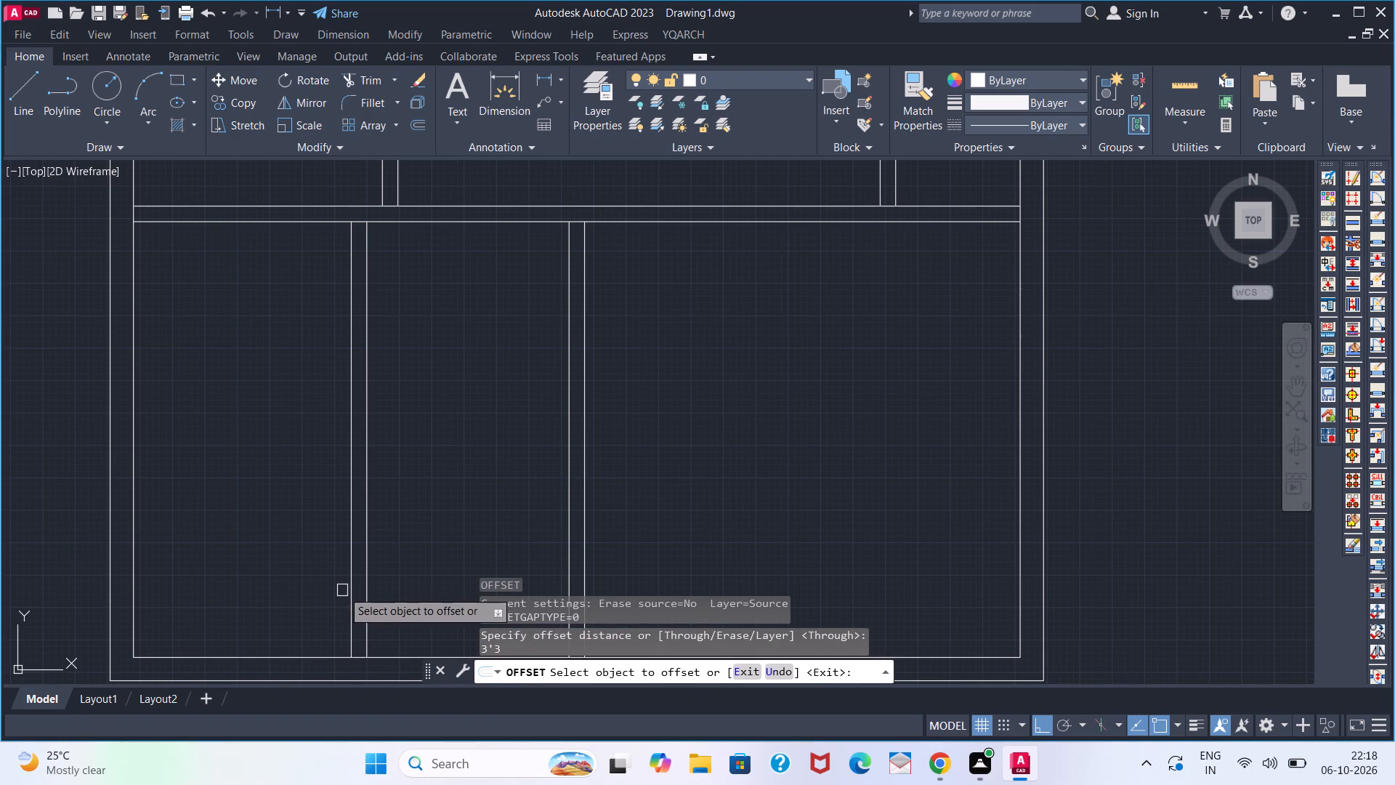
click(345, 591)
click(304, 592)
click(251, 597)
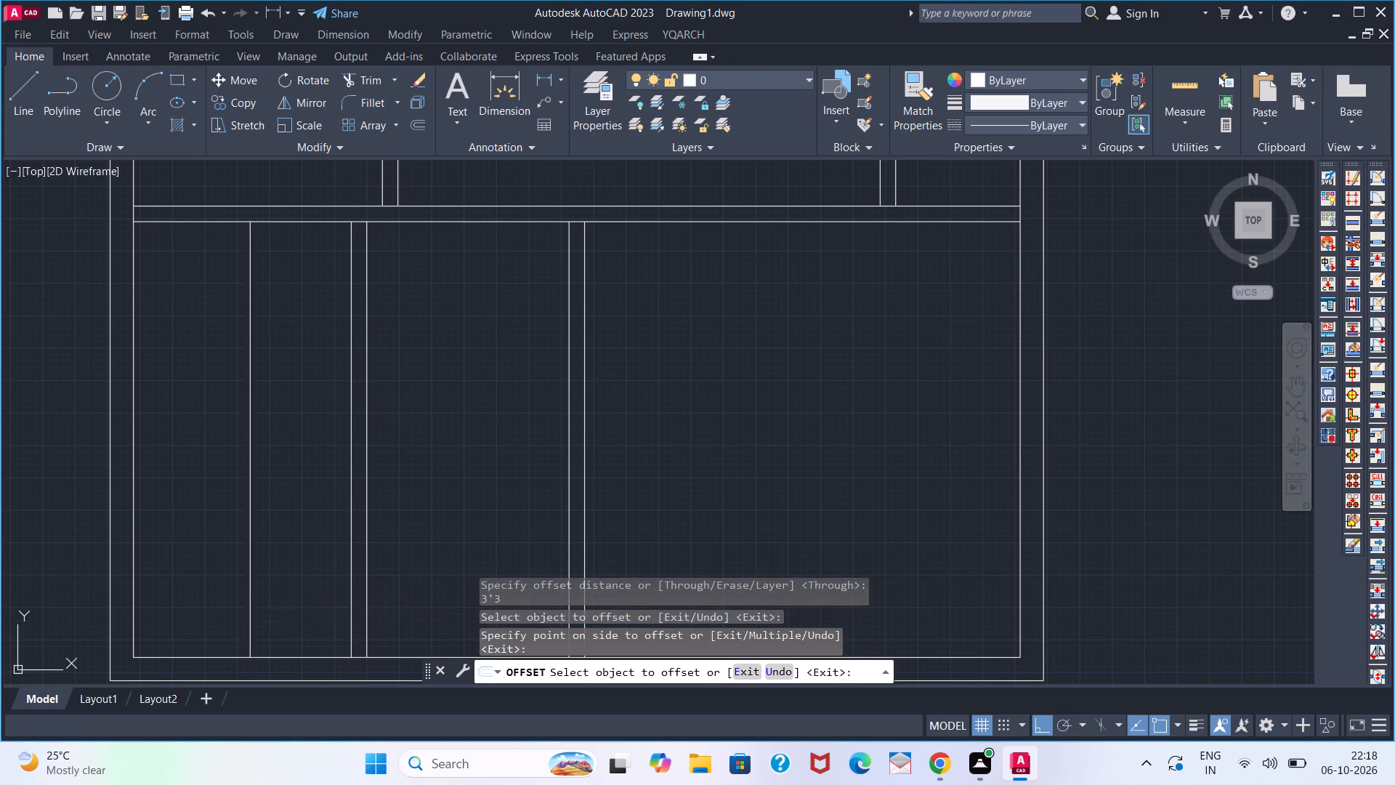
key(4)
key(Return)
key(space)
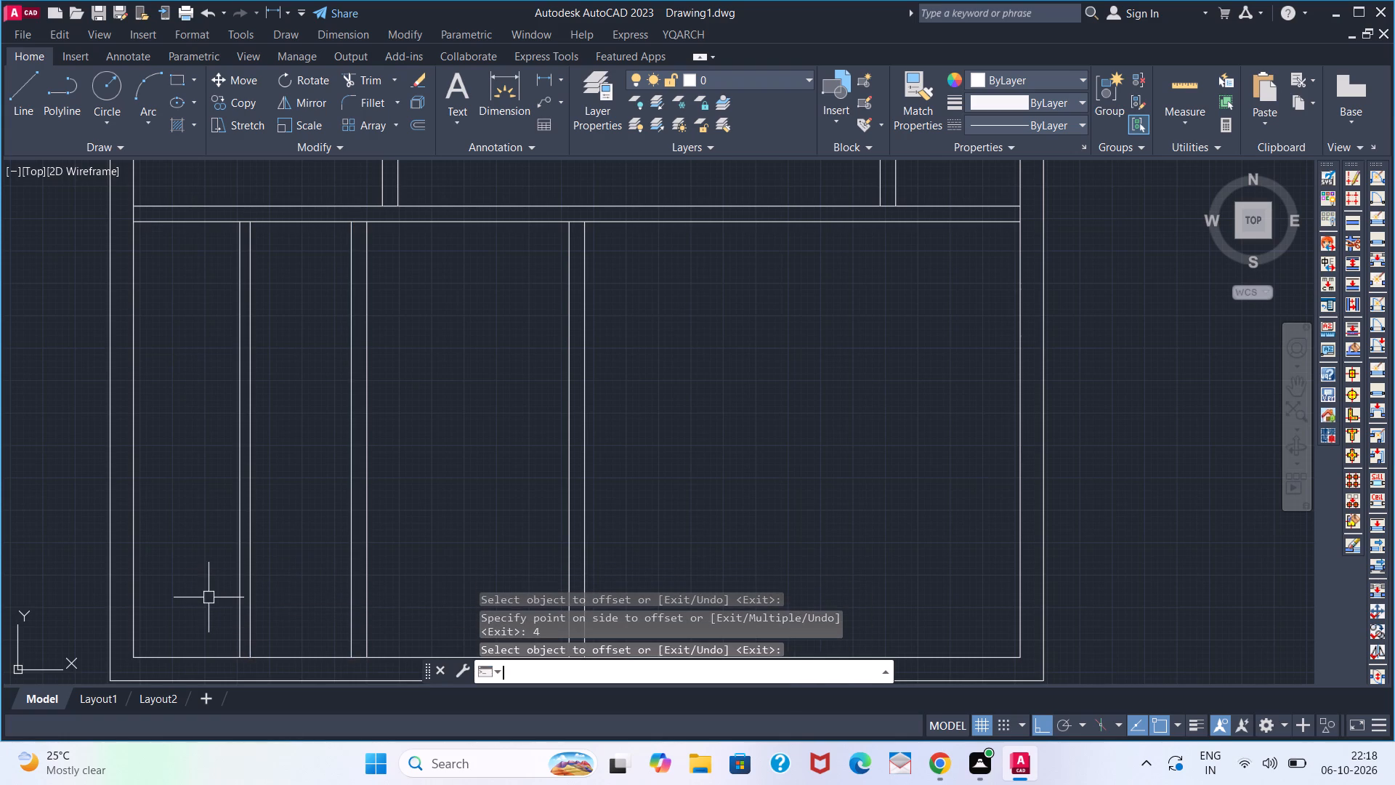
Check the horizontal gaps on both sides of the thin partition with linear dimensions, keeping only the one from the left outer wall.
click(542, 79)
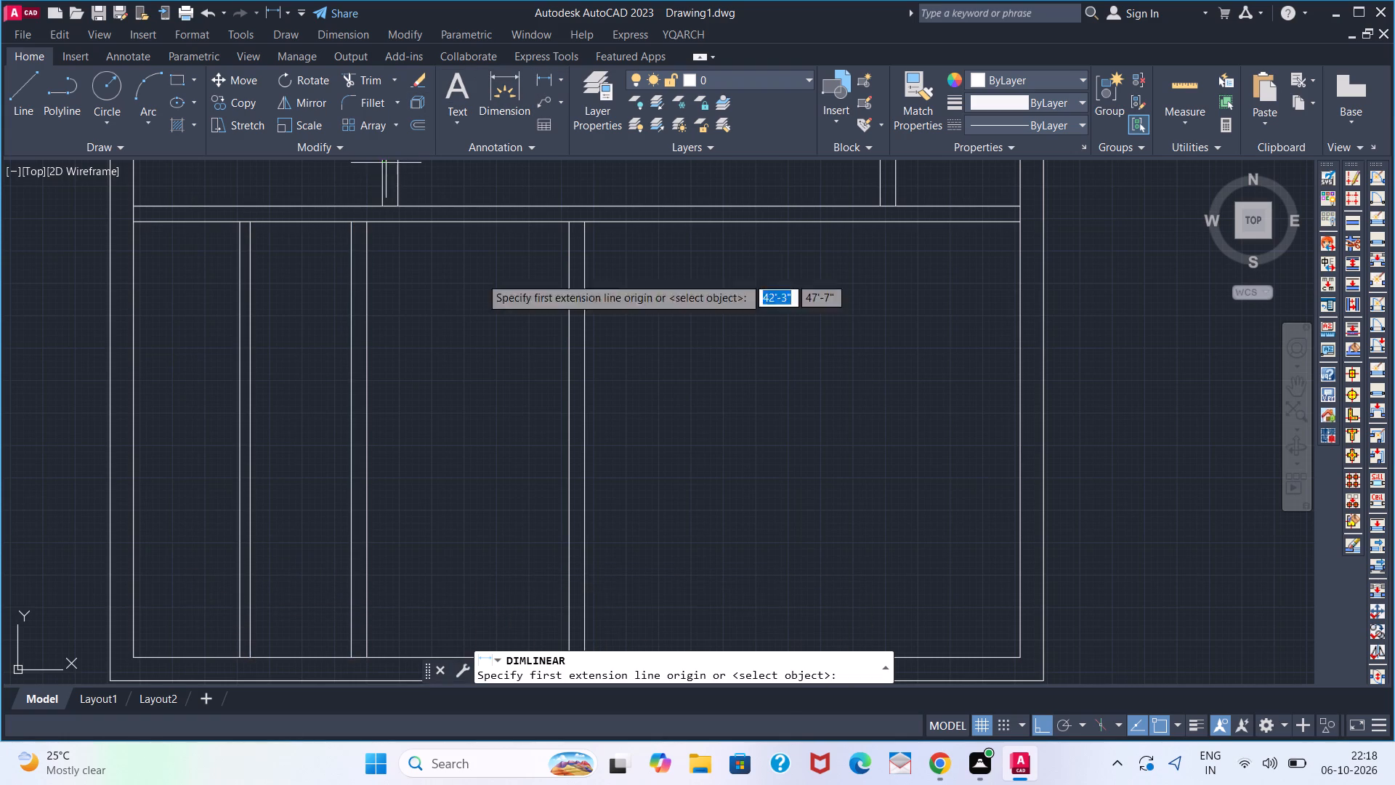
click(141, 654)
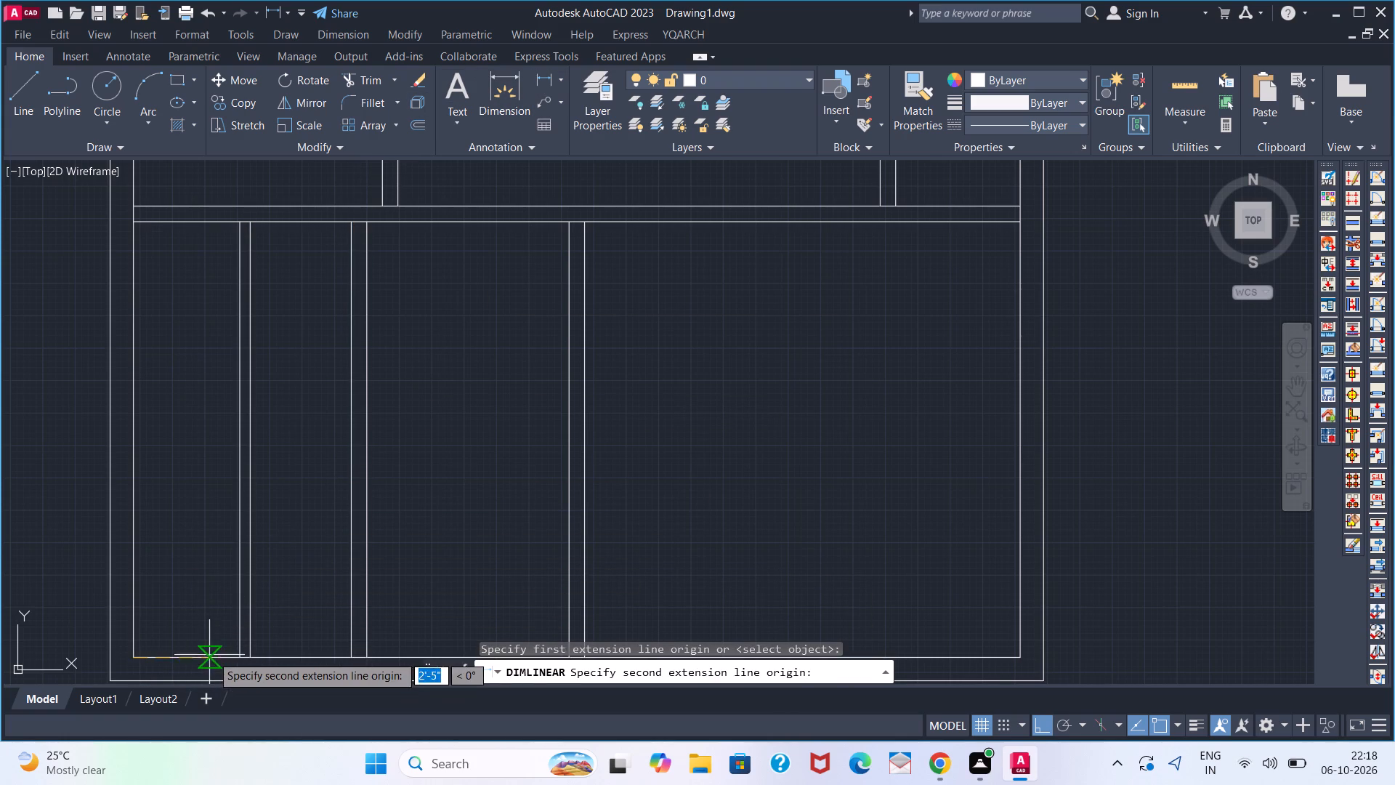
click(232, 655)
click(225, 627)
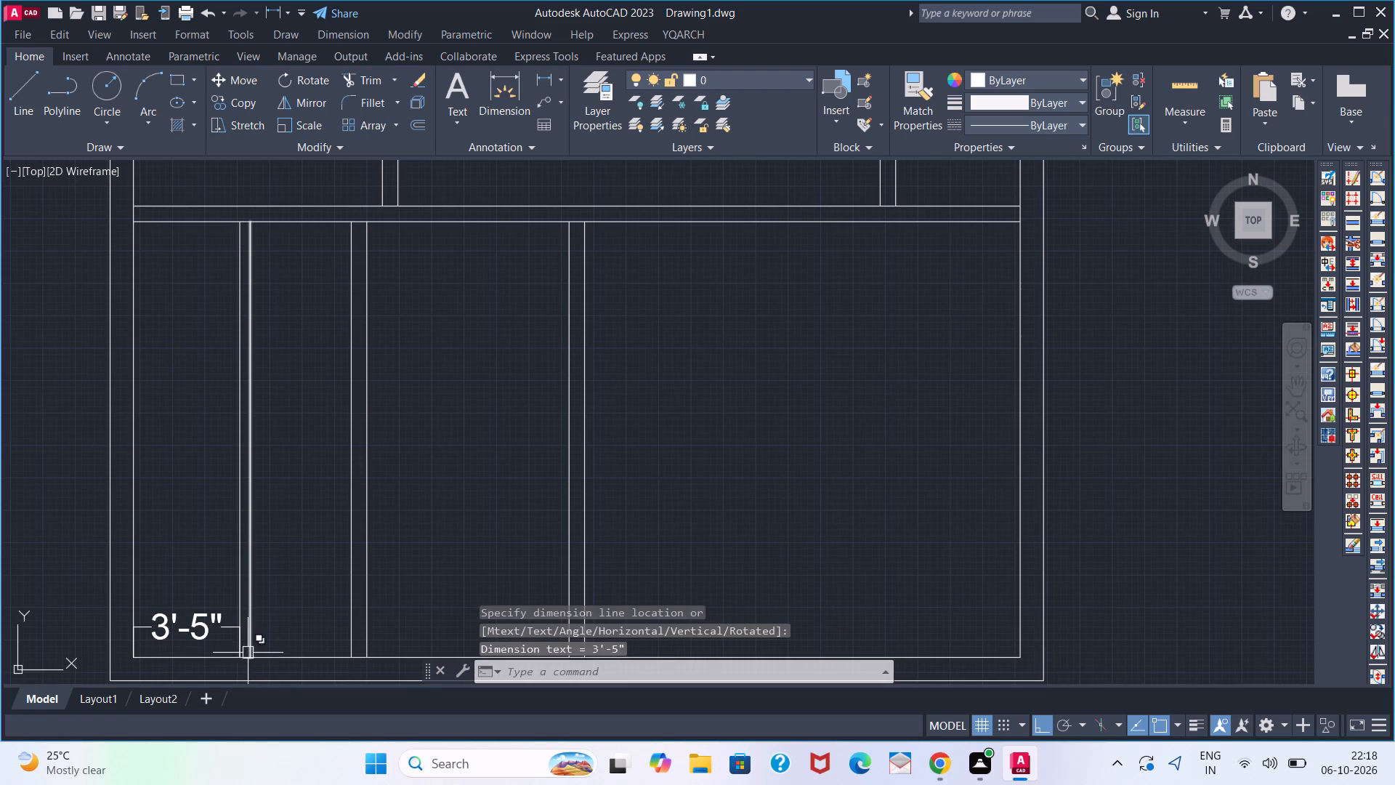
key(space)
click(254, 653)
click(346, 656)
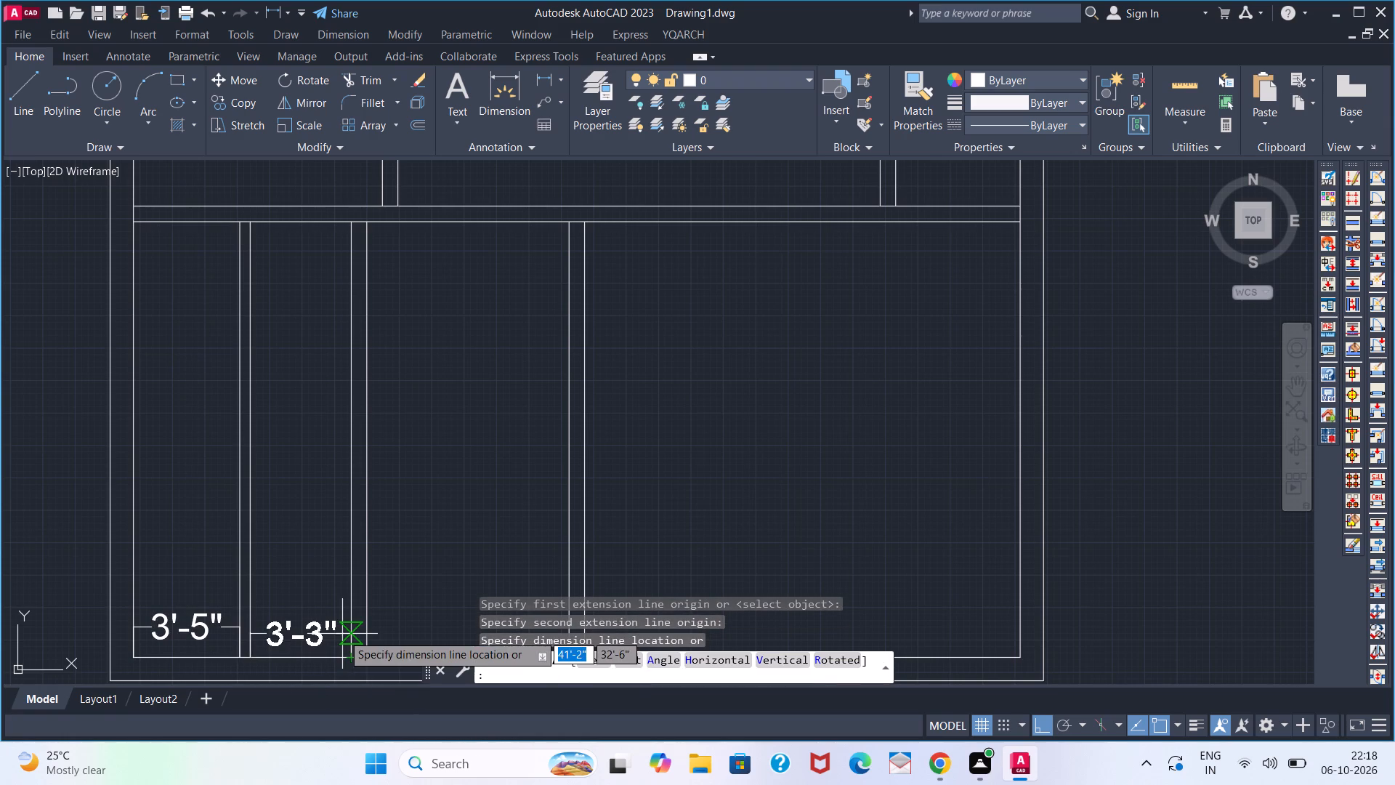
key(Escape)
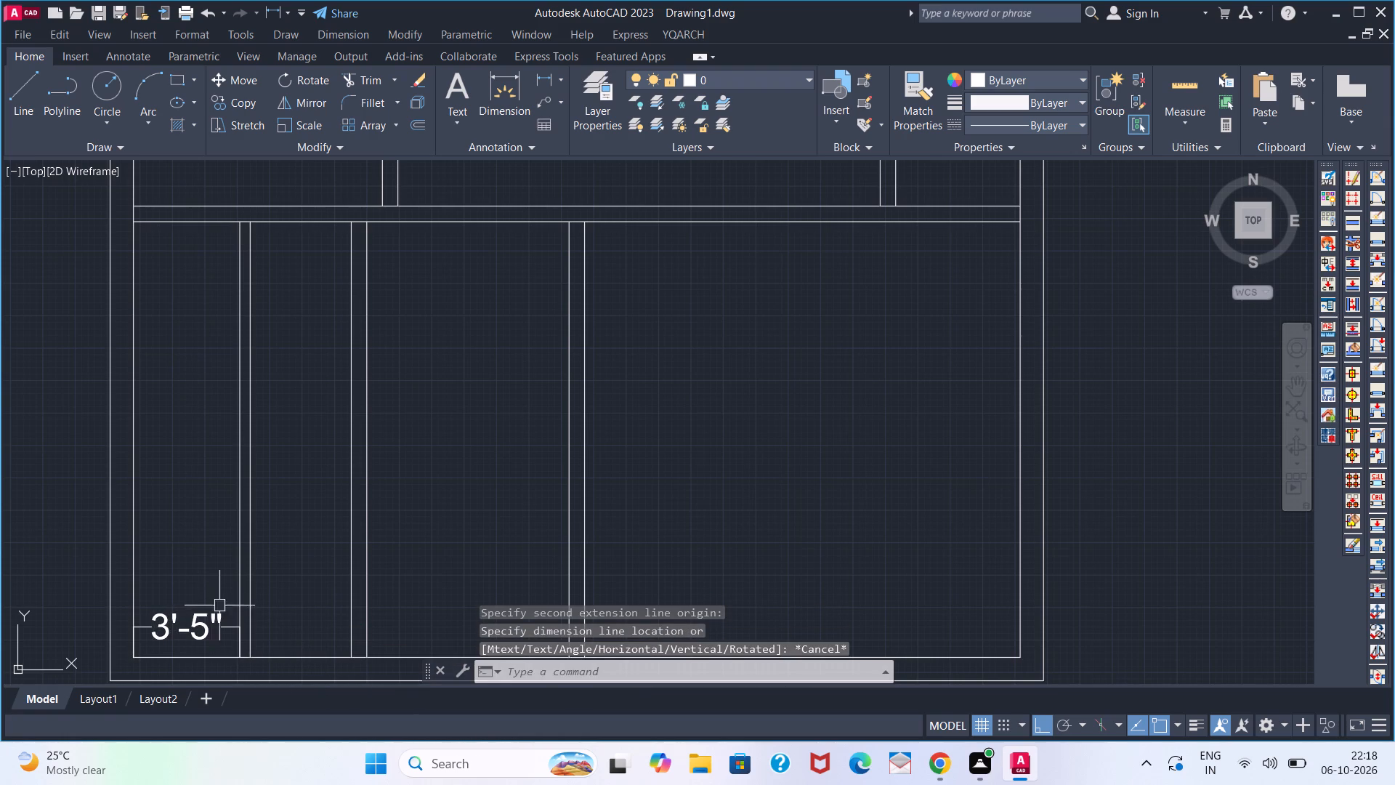
Move both lines of the thin partition 1" to the left.
scroll(251, 658, up, 2)
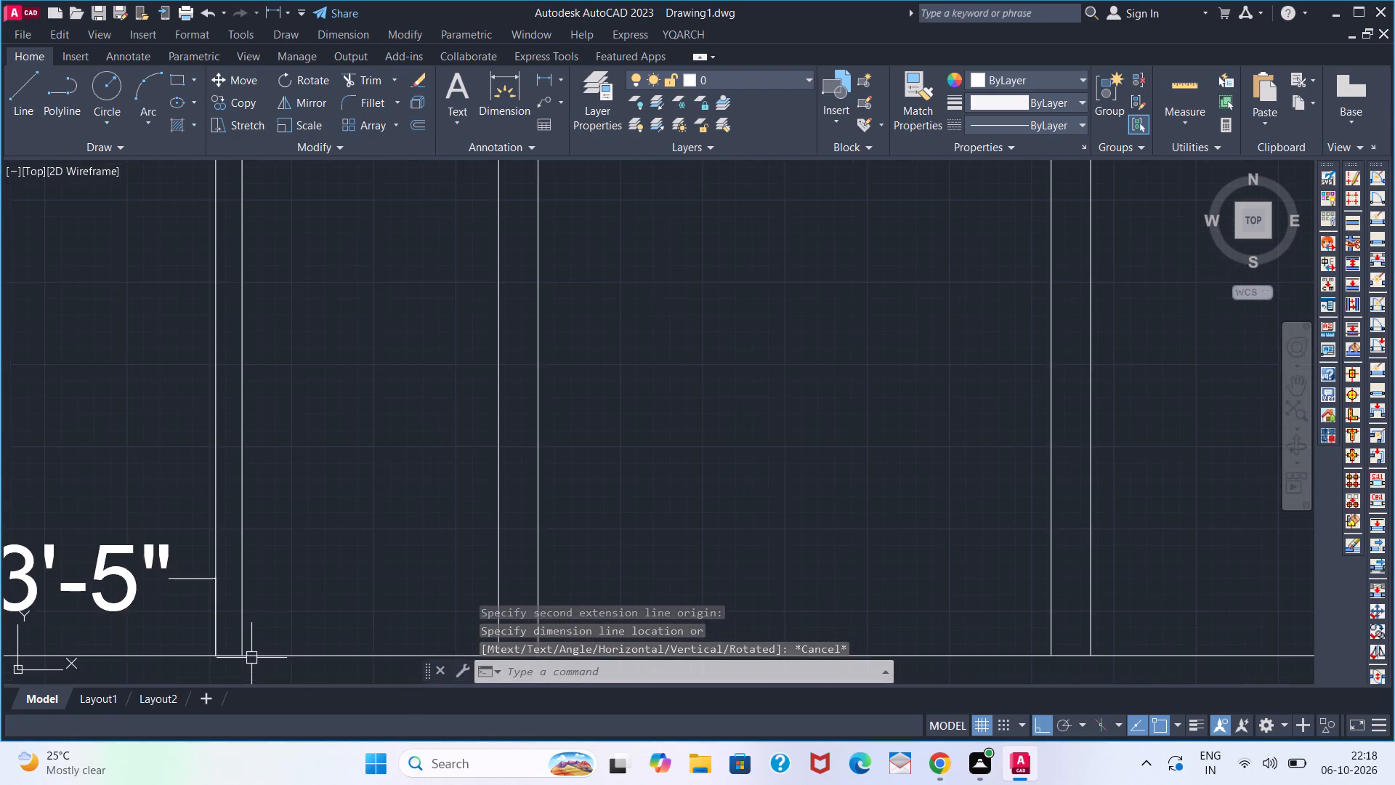
scroll(251, 659, down, 2)
middle_drag(316, 605, 350, 578)
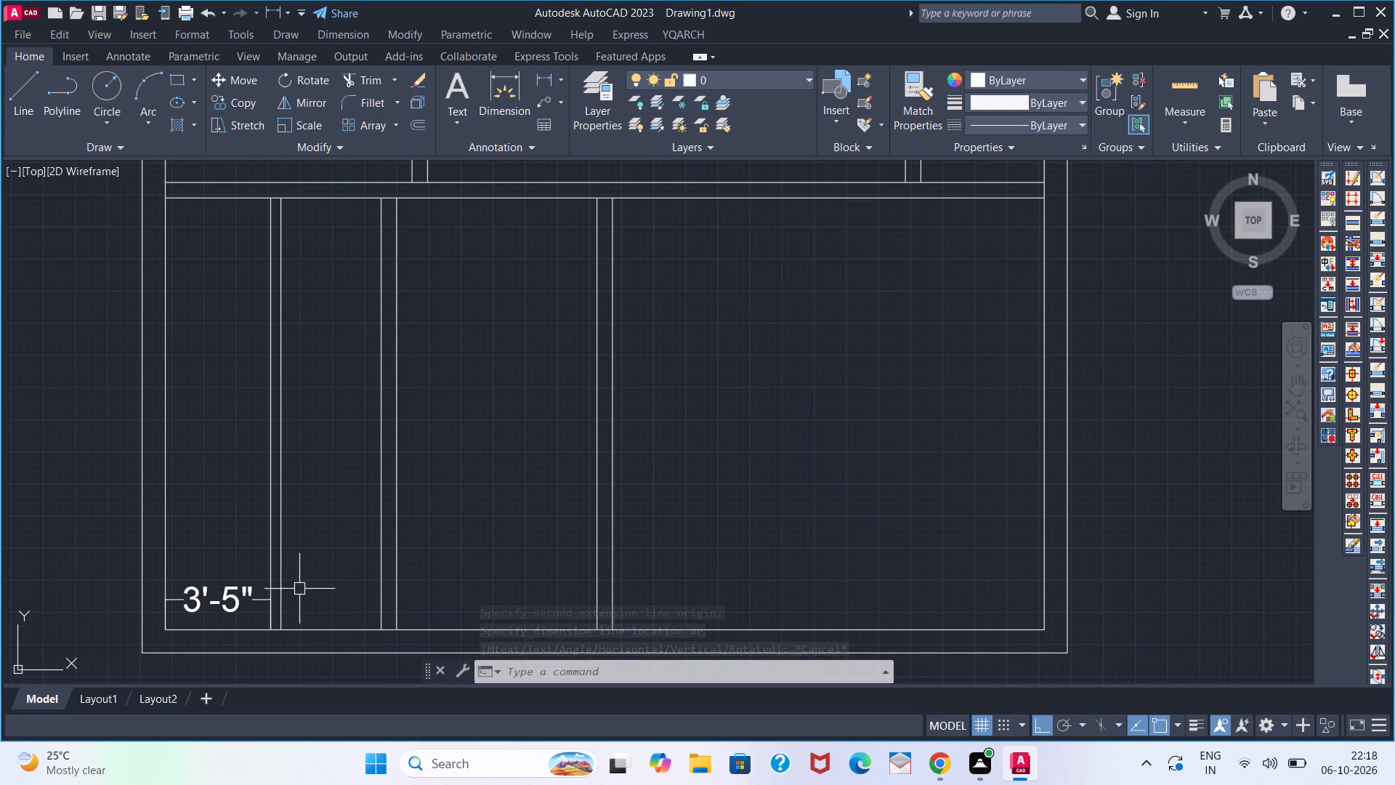
click(287, 523)
click(264, 530)
key(m)
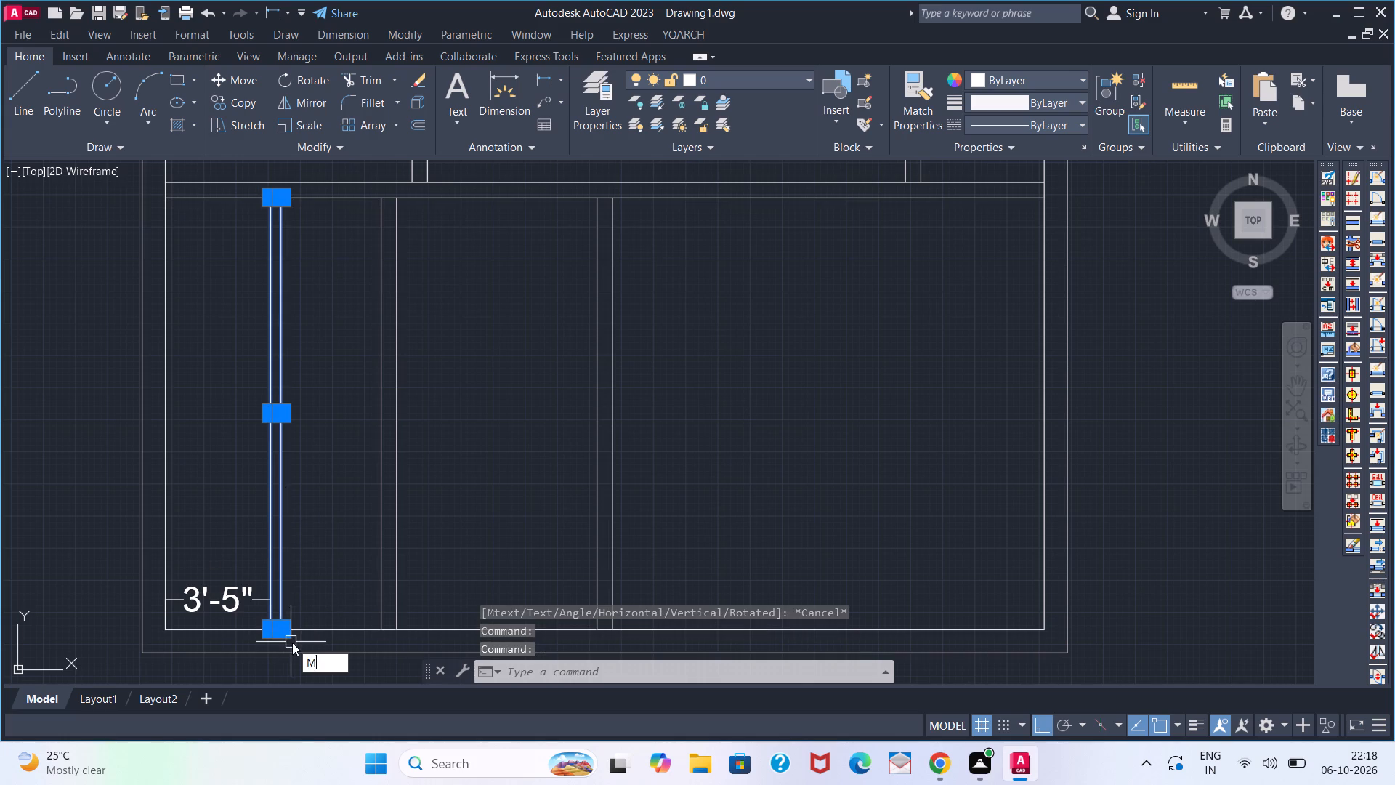
key(Return)
scroll(294, 643, up, 2)
click(267, 608)
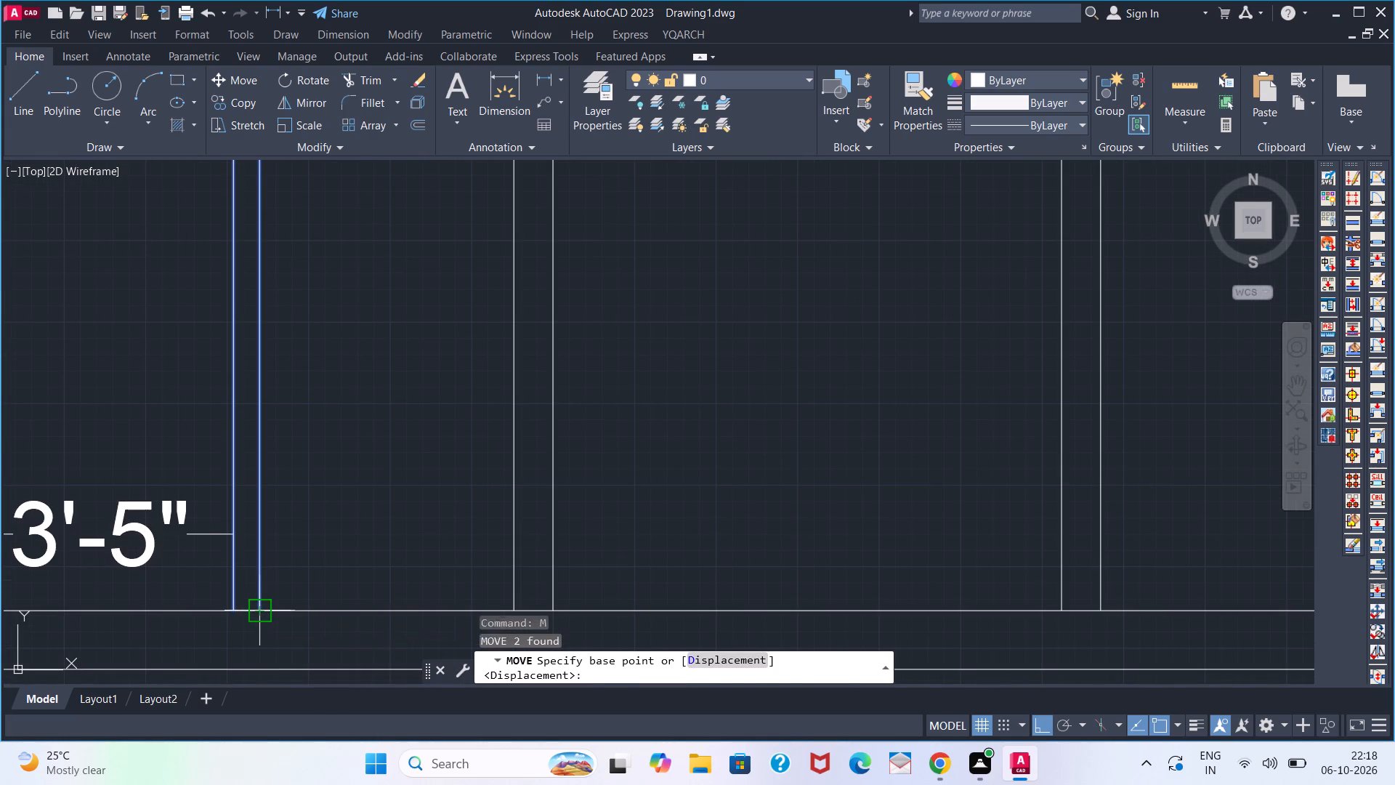
key(1)
key(Return)
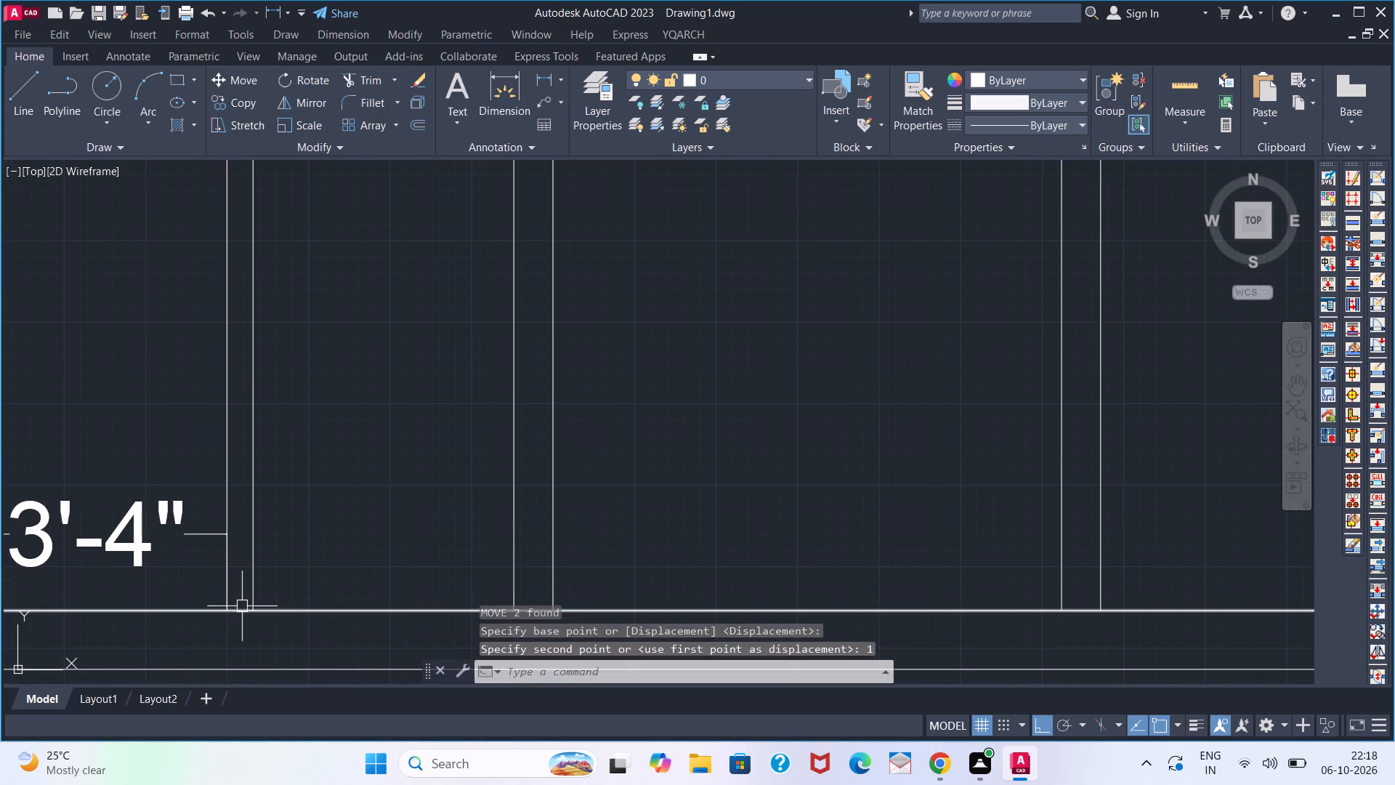
key(space)
Measure the horizontal gap between the thin partition and the 7' partition along the bottom wall.
scroll(262, 567, down, 3)
click(538, 81)
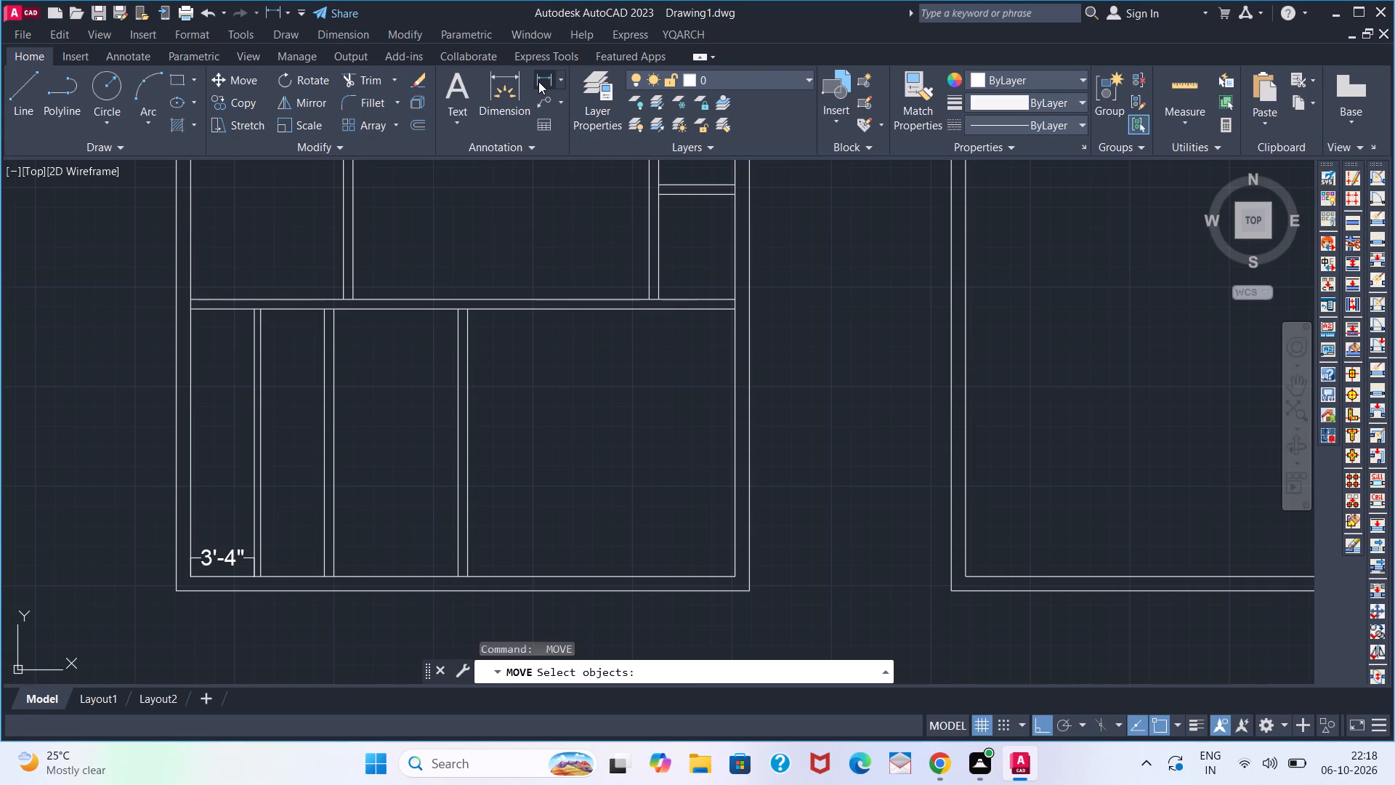
scroll(275, 564, up, 2)
click(245, 592)
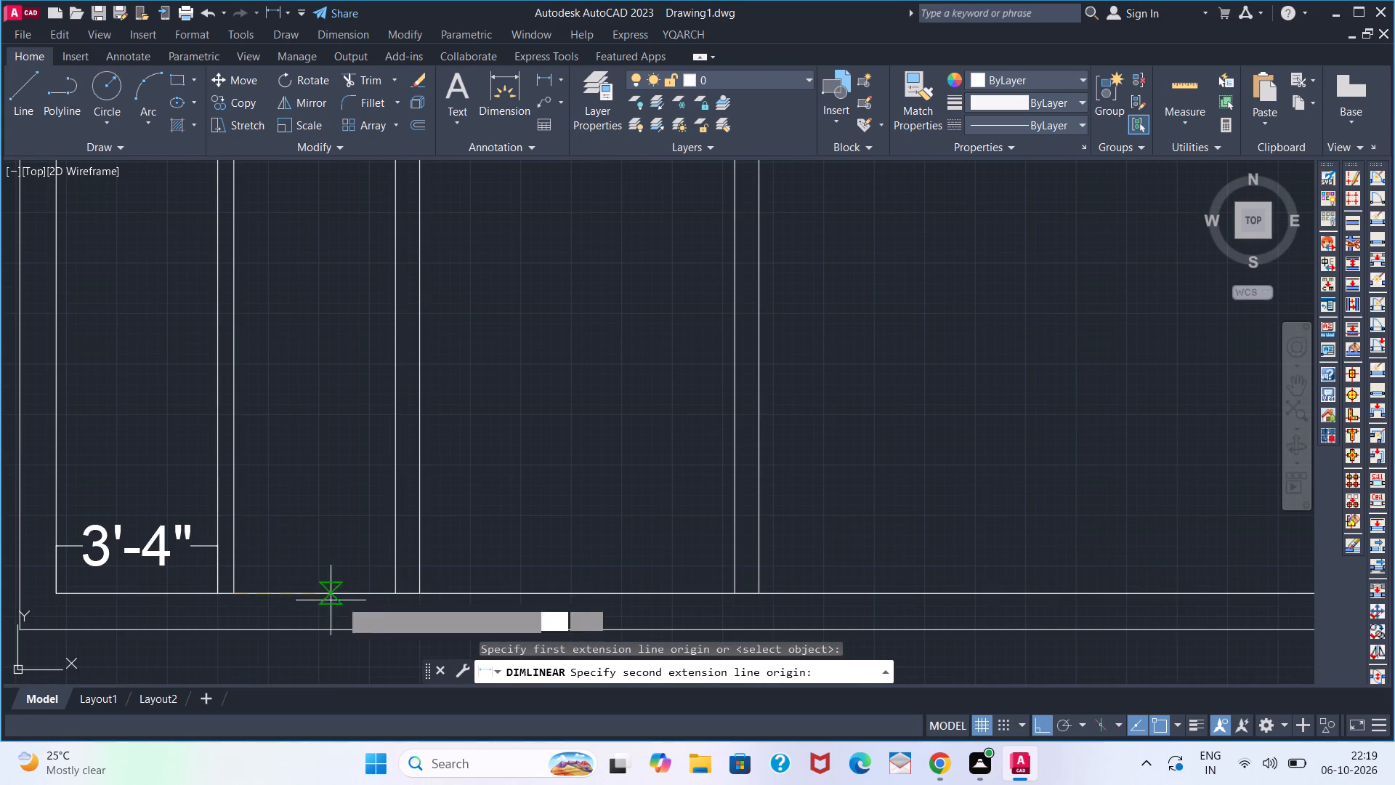
click(389, 598)
key(Escape)
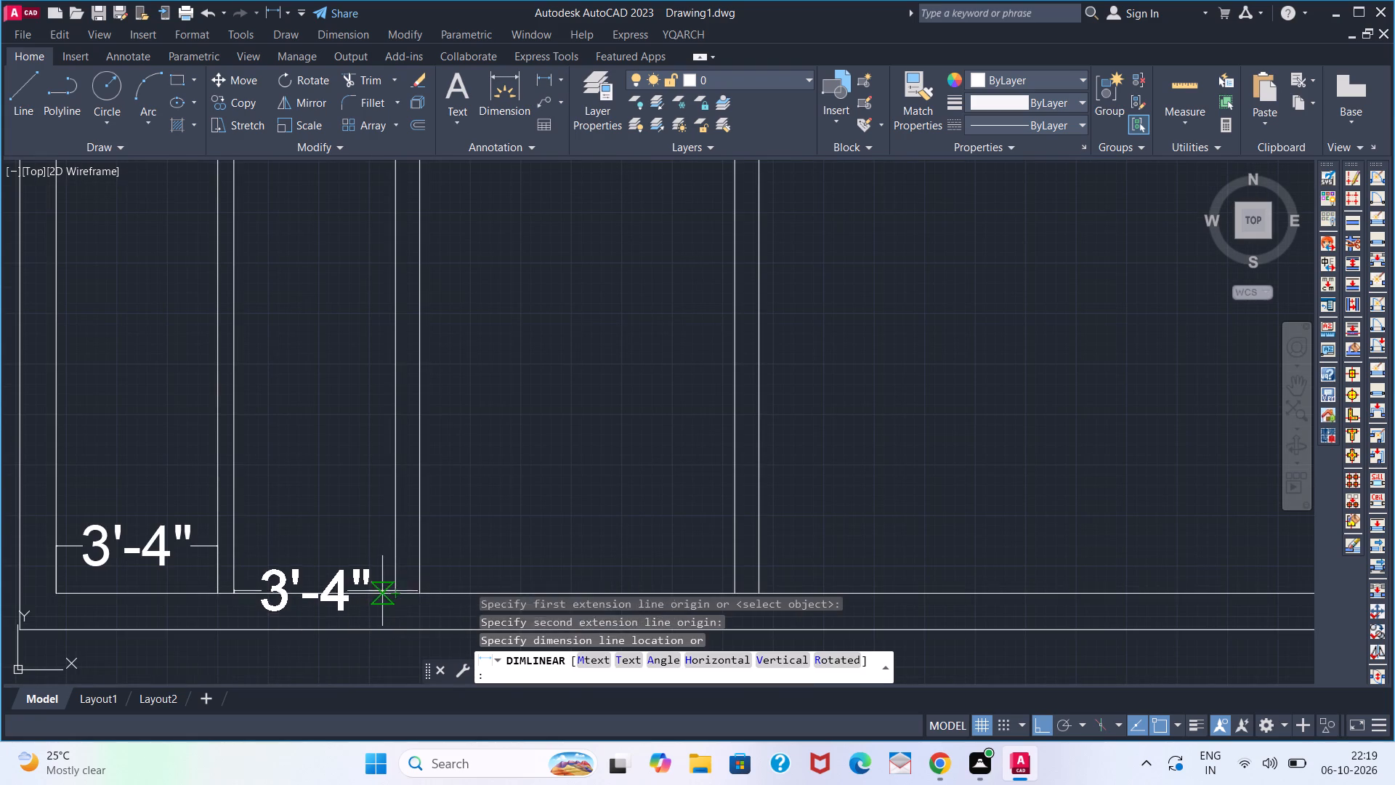
Delete the dimension between the left outer wall and the thin partition.
click(165, 535)
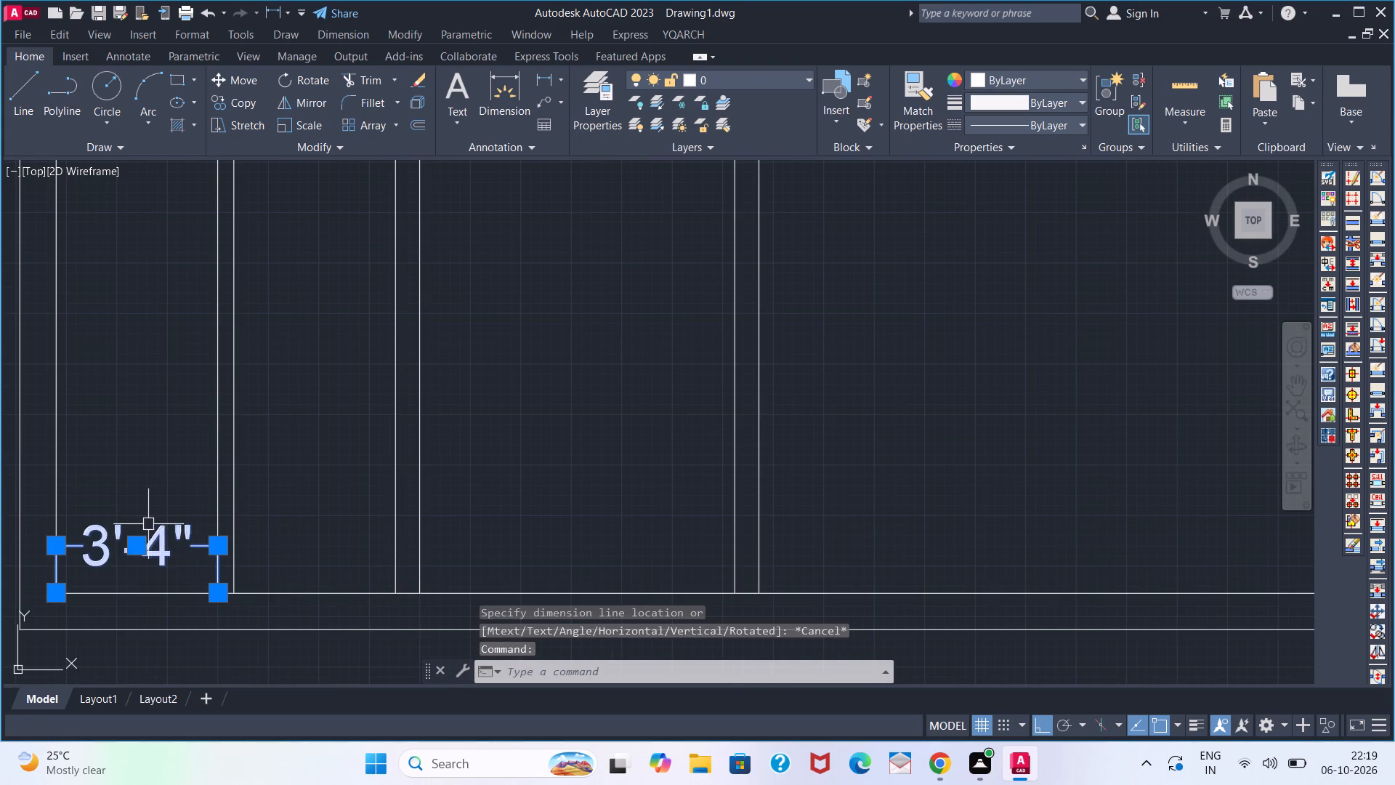
key(Delete)
Offset the bottom wall's inner line upward eight times in succession at 10" spacing to form the stair tread lines.
scroll(195, 495, down, 2)
middle_drag(245, 443, 245, 512)
middle_drag(245, 523, 245, 542)
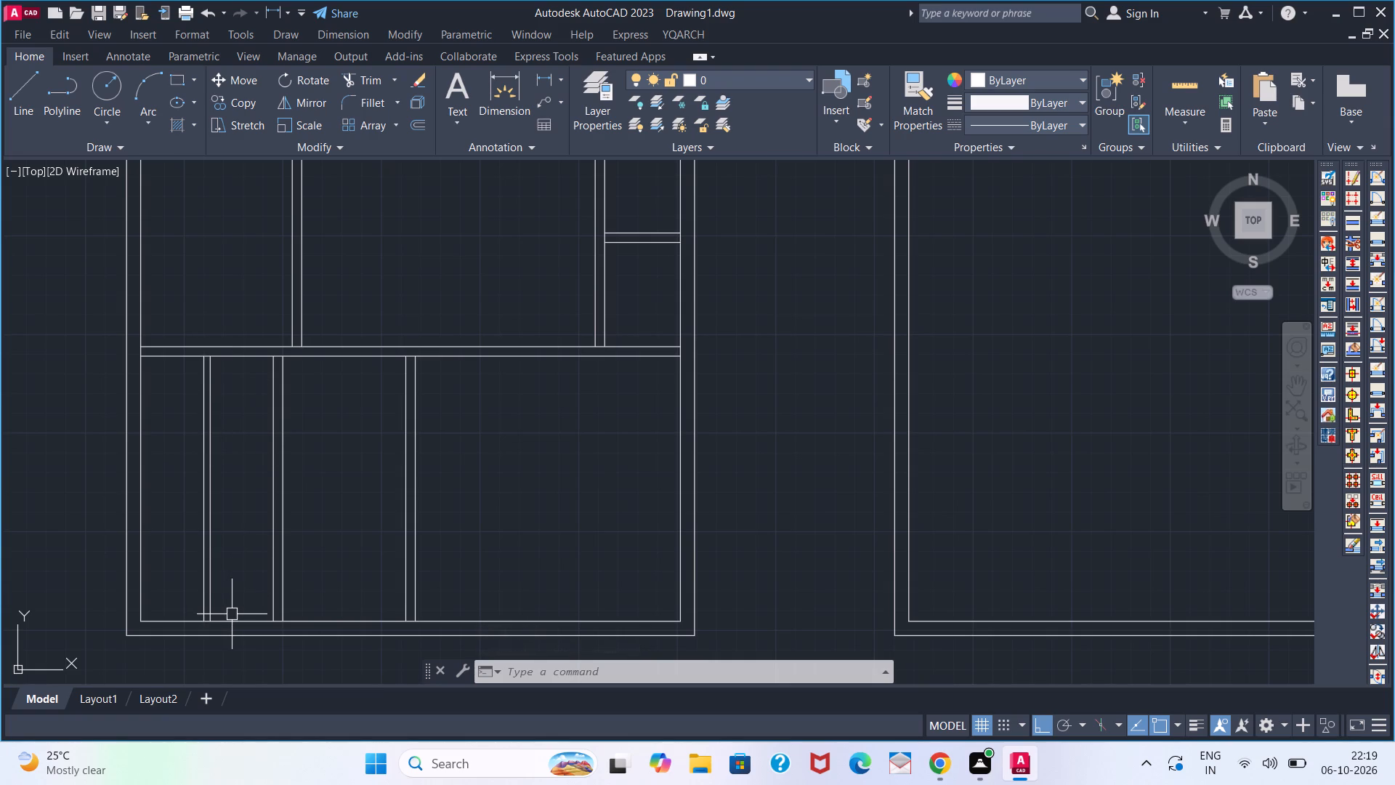
key(o)
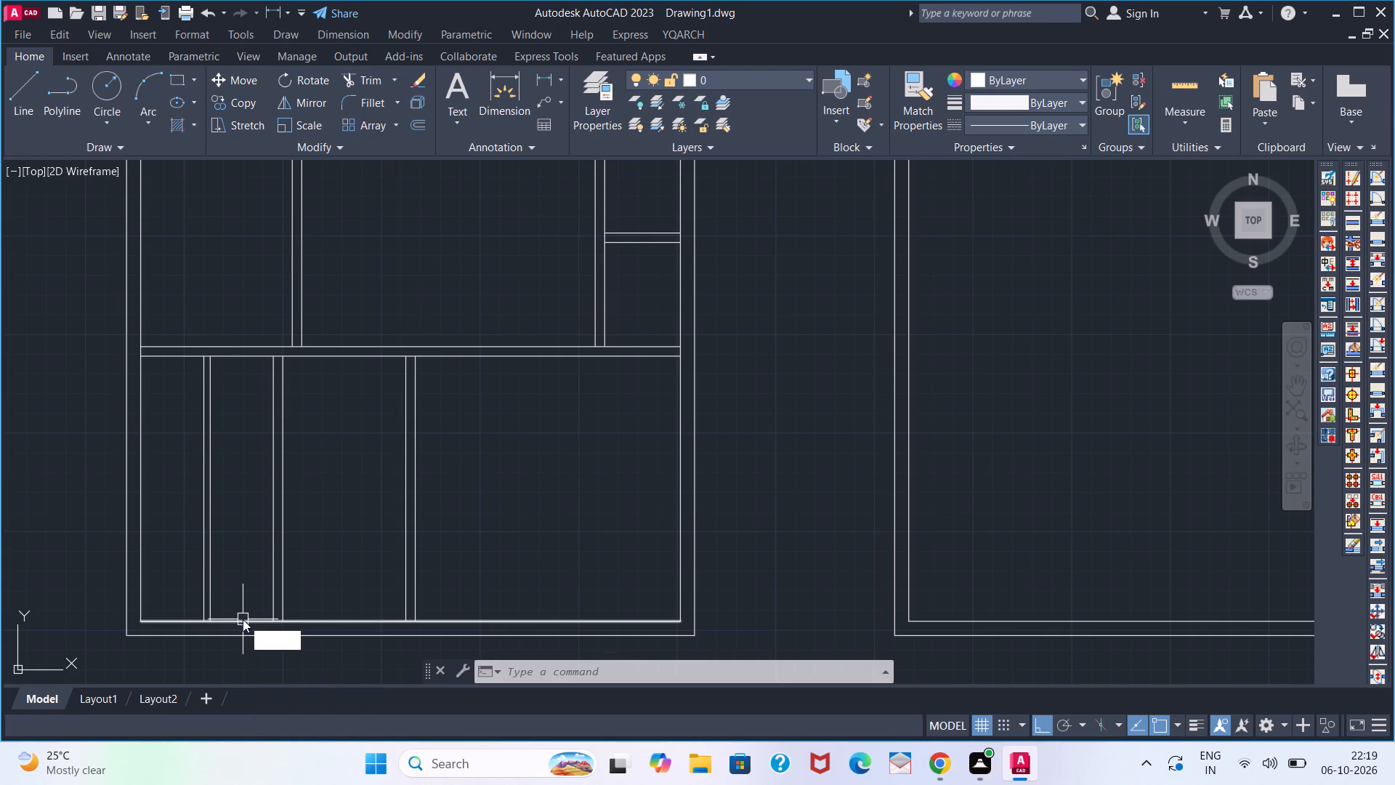
key(Return)
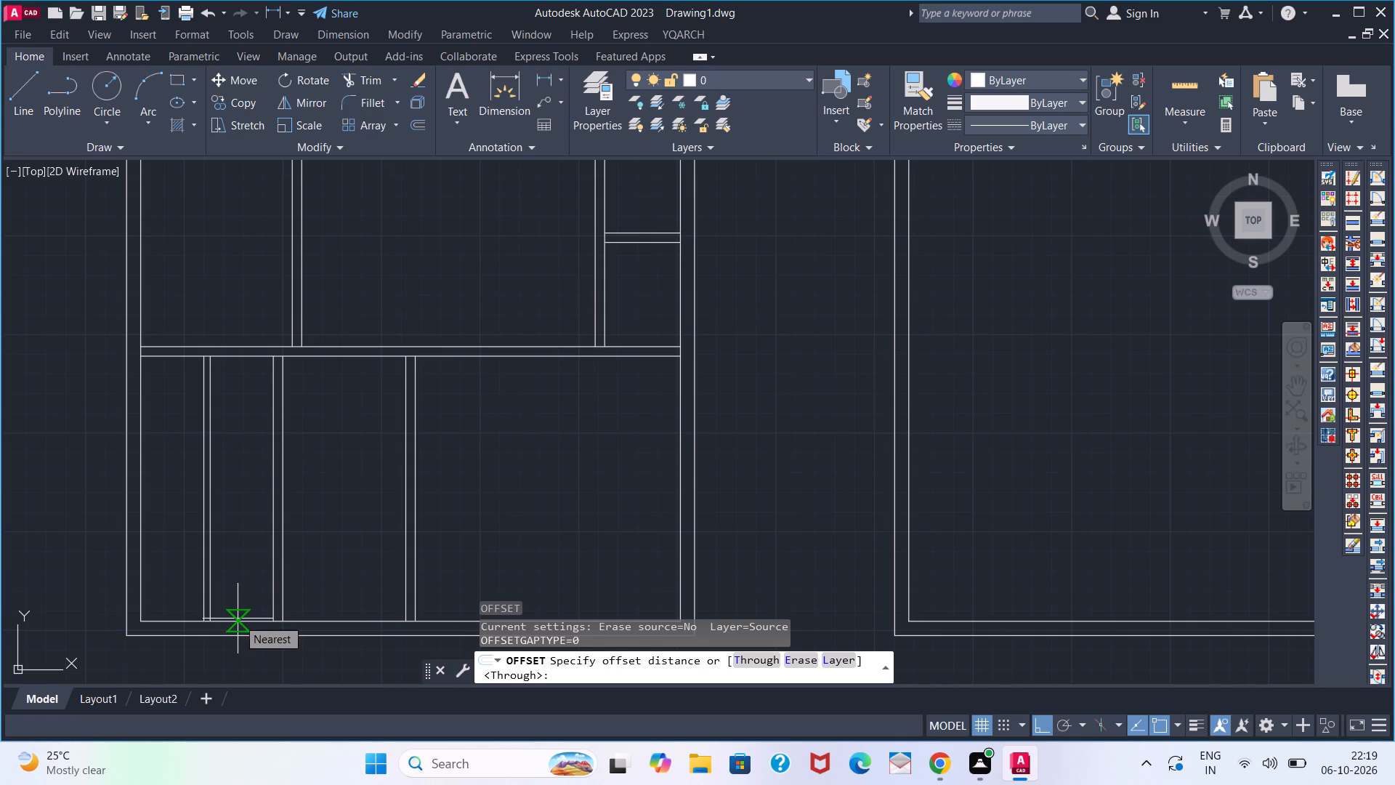
text(10)
key(Return)
click(238, 619)
click(232, 581)
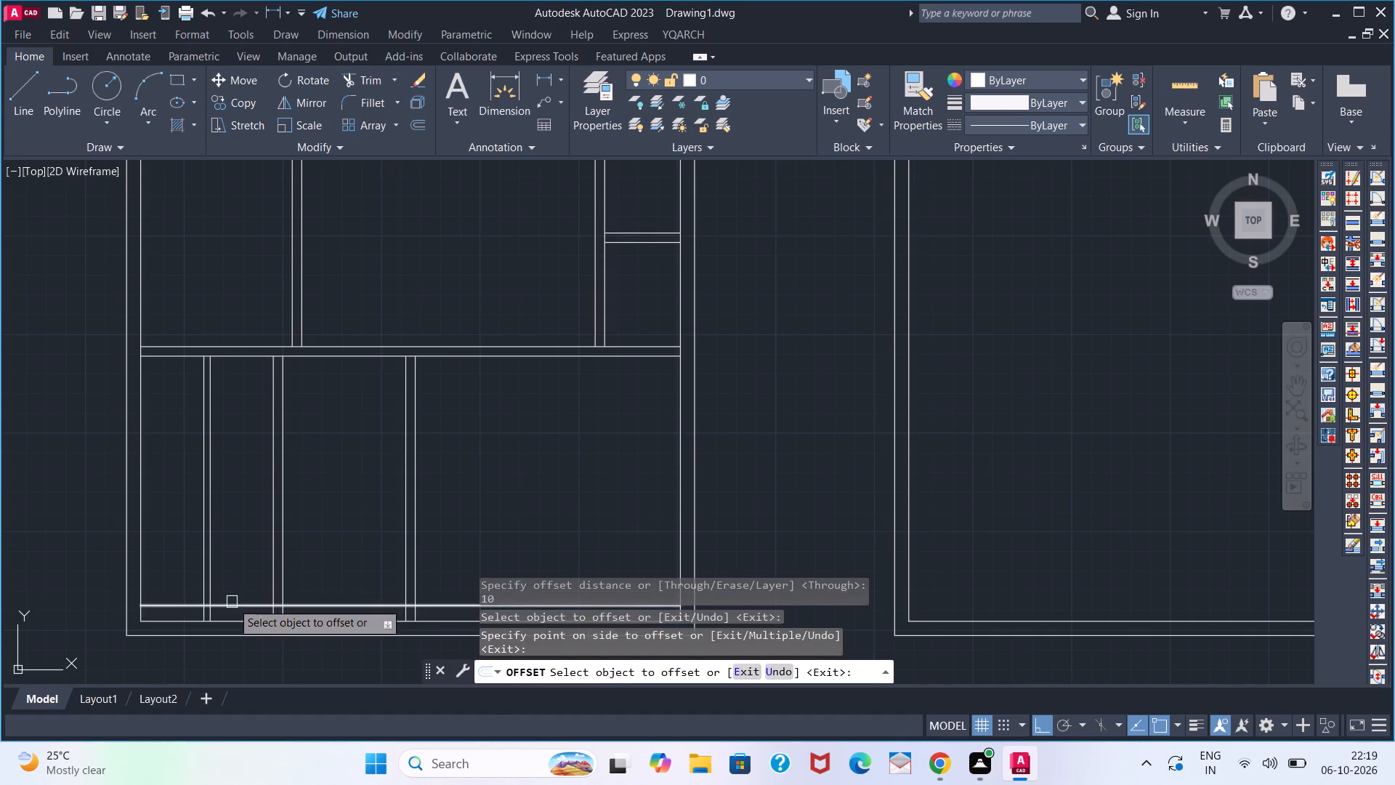
click(232, 602)
click(232, 543)
click(238, 584)
click(238, 558)
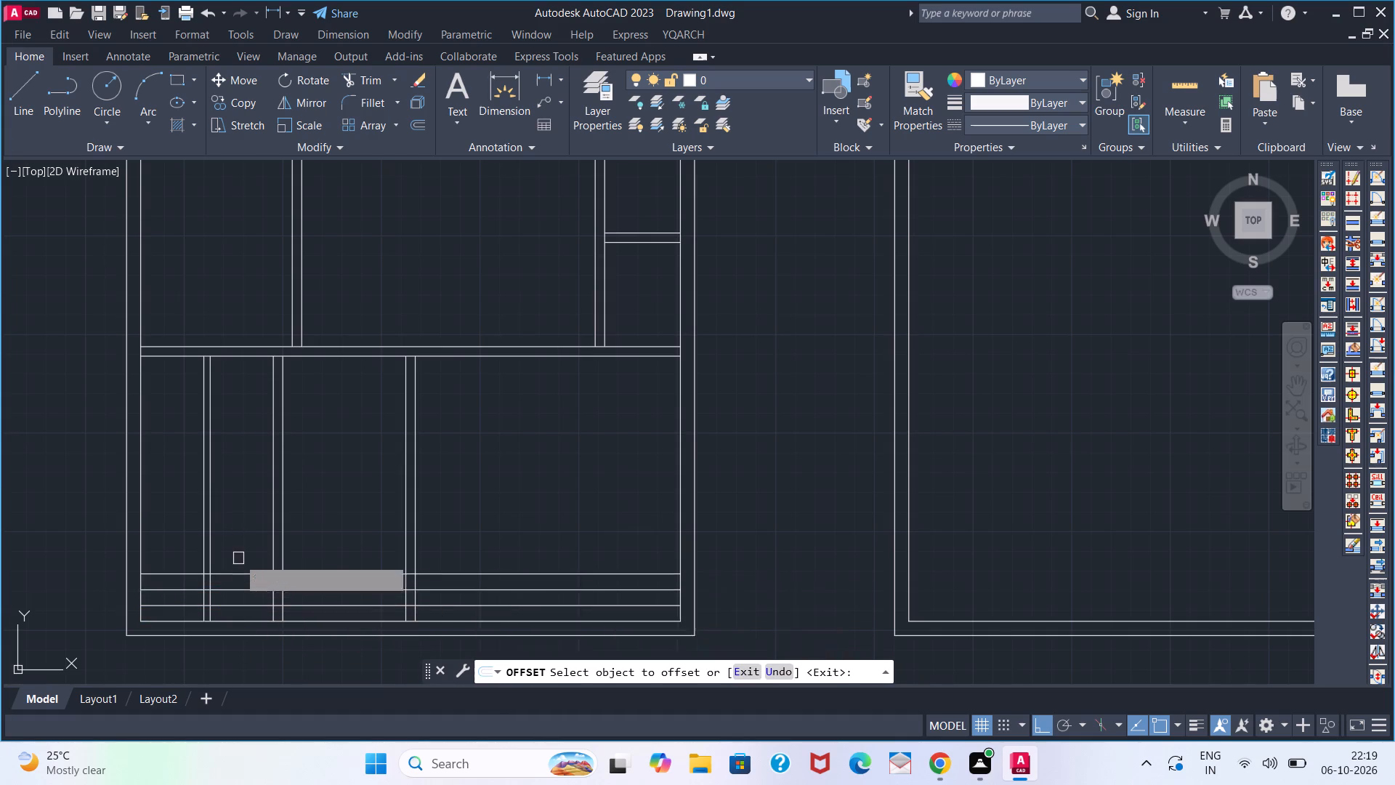
click(240, 575)
click(241, 535)
click(243, 555)
click(251, 510)
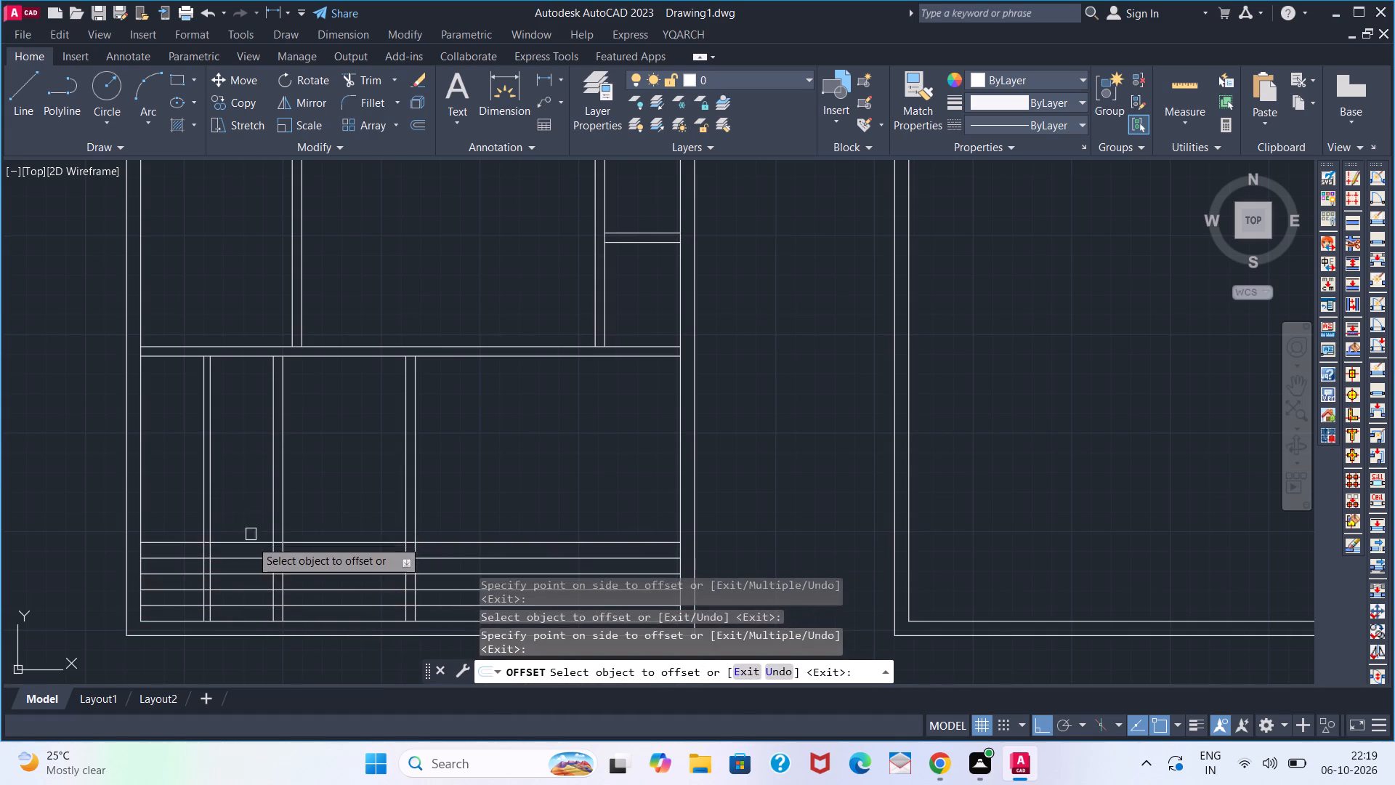
click(251, 543)
click(254, 487)
click(255, 520)
click(255, 526)
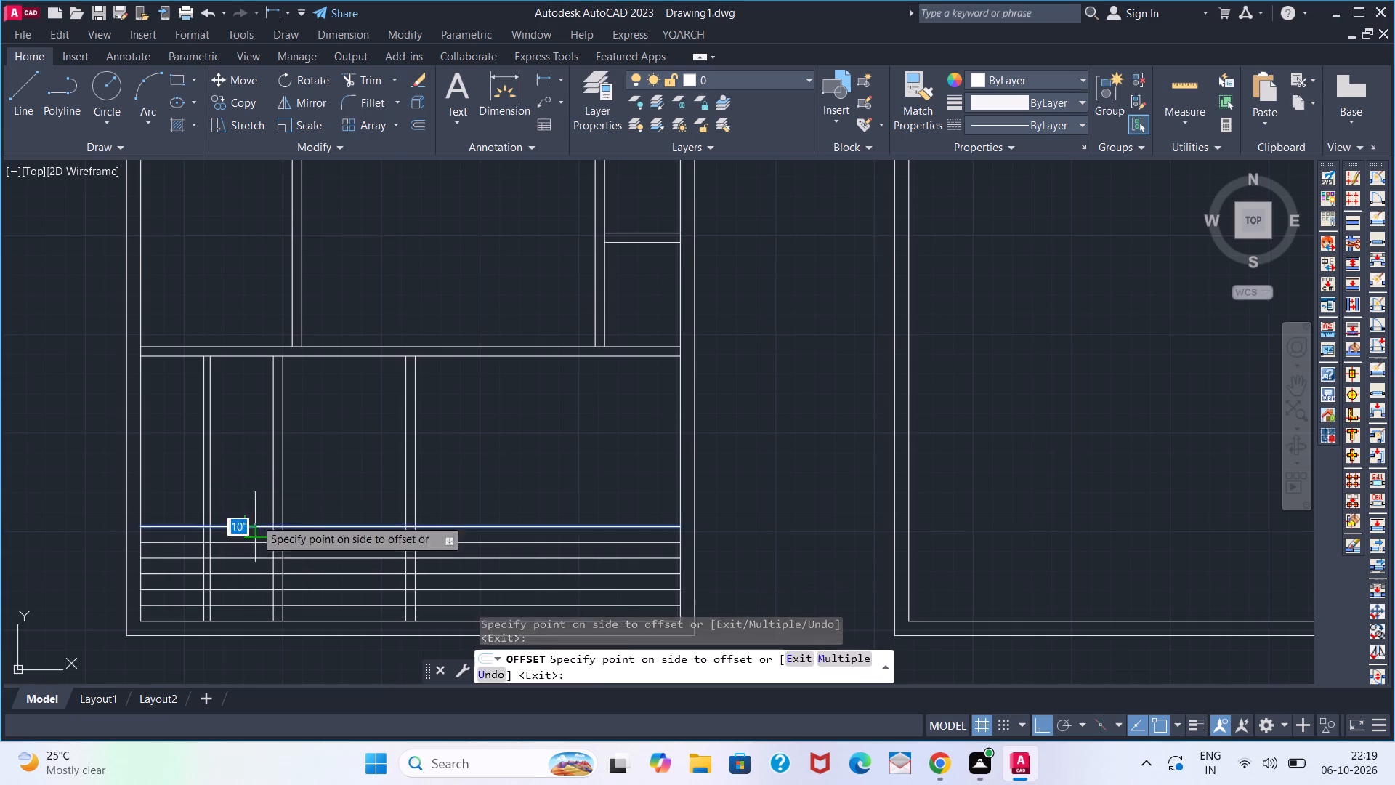
click(255, 486)
click(256, 515)
click(253, 470)
key(space)
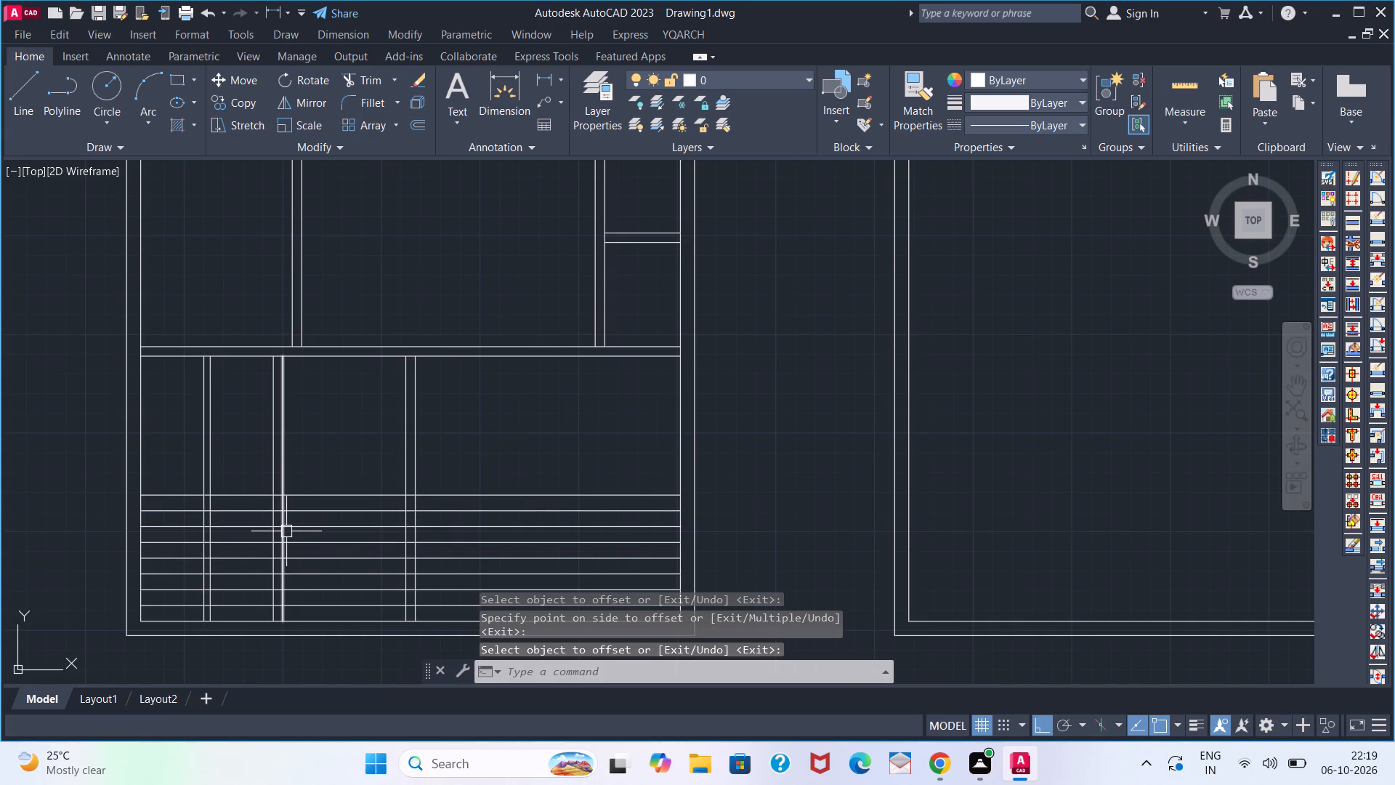
Trim the eight tread lines where they cross between the two lines of the 7' partition.
text(TR5)
key(space)
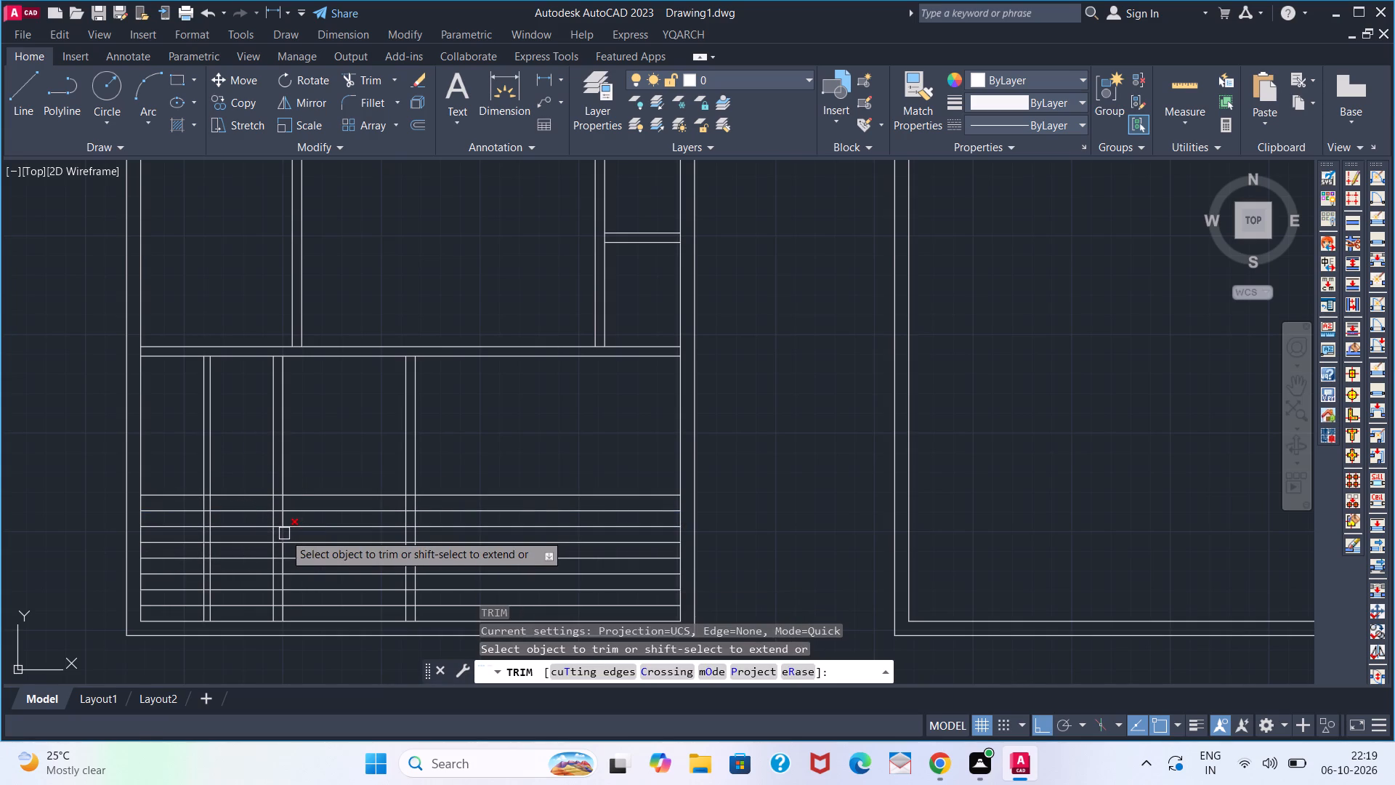
scroll(267, 549, up, 2)
scroll(278, 613, down, 1)
middle_drag(273, 601, 310, 427)
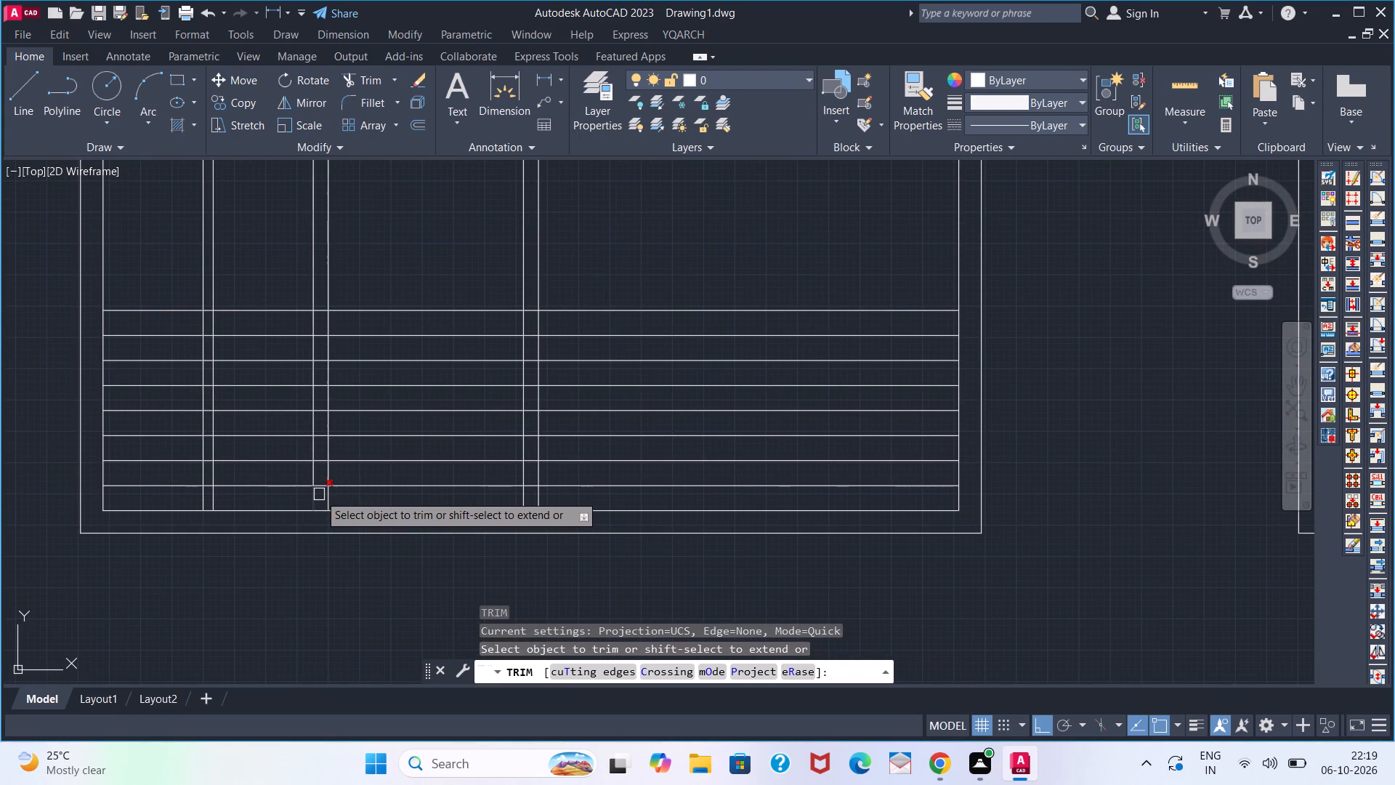
scroll(319, 494, up, 1)
click(319, 494)
scroll(312, 429, down, 2)
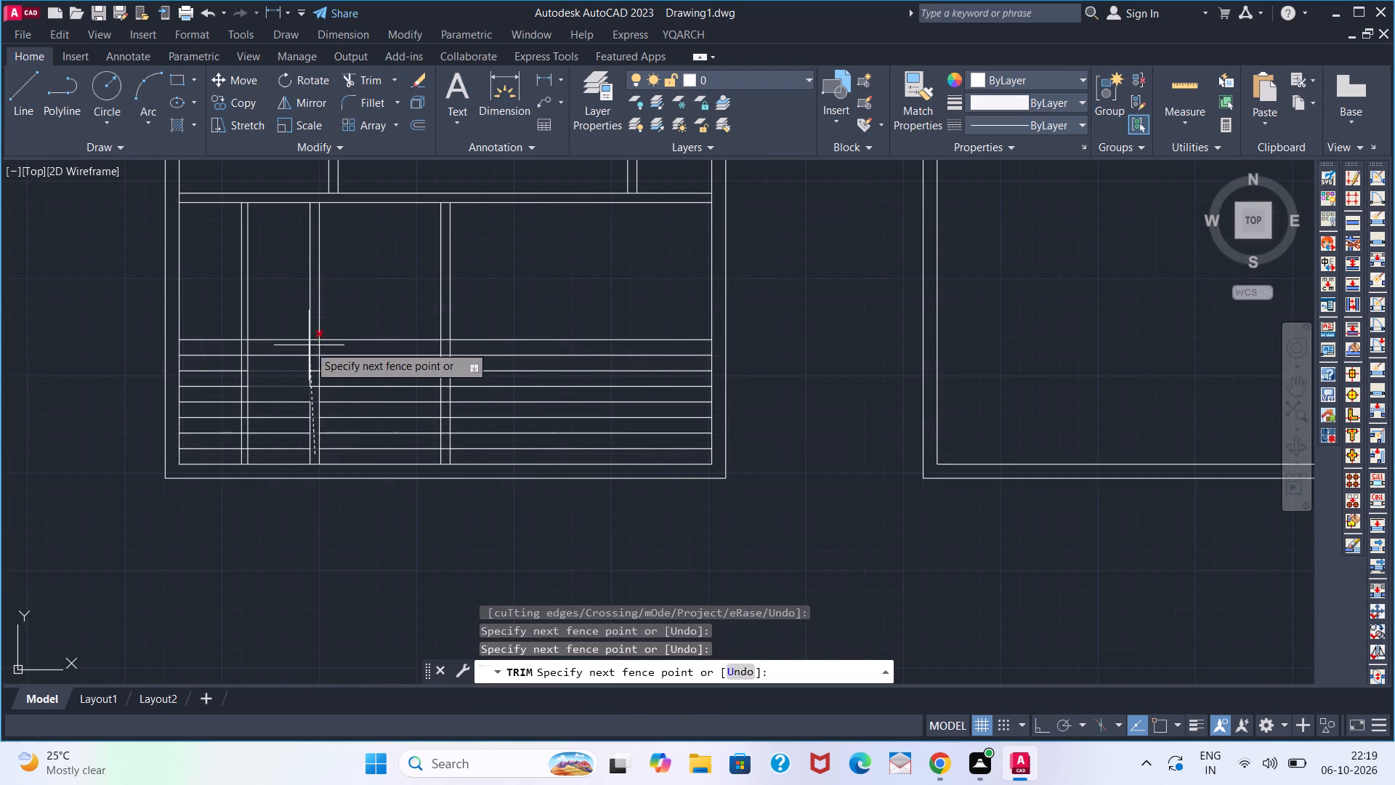
click(314, 334)
key(space)
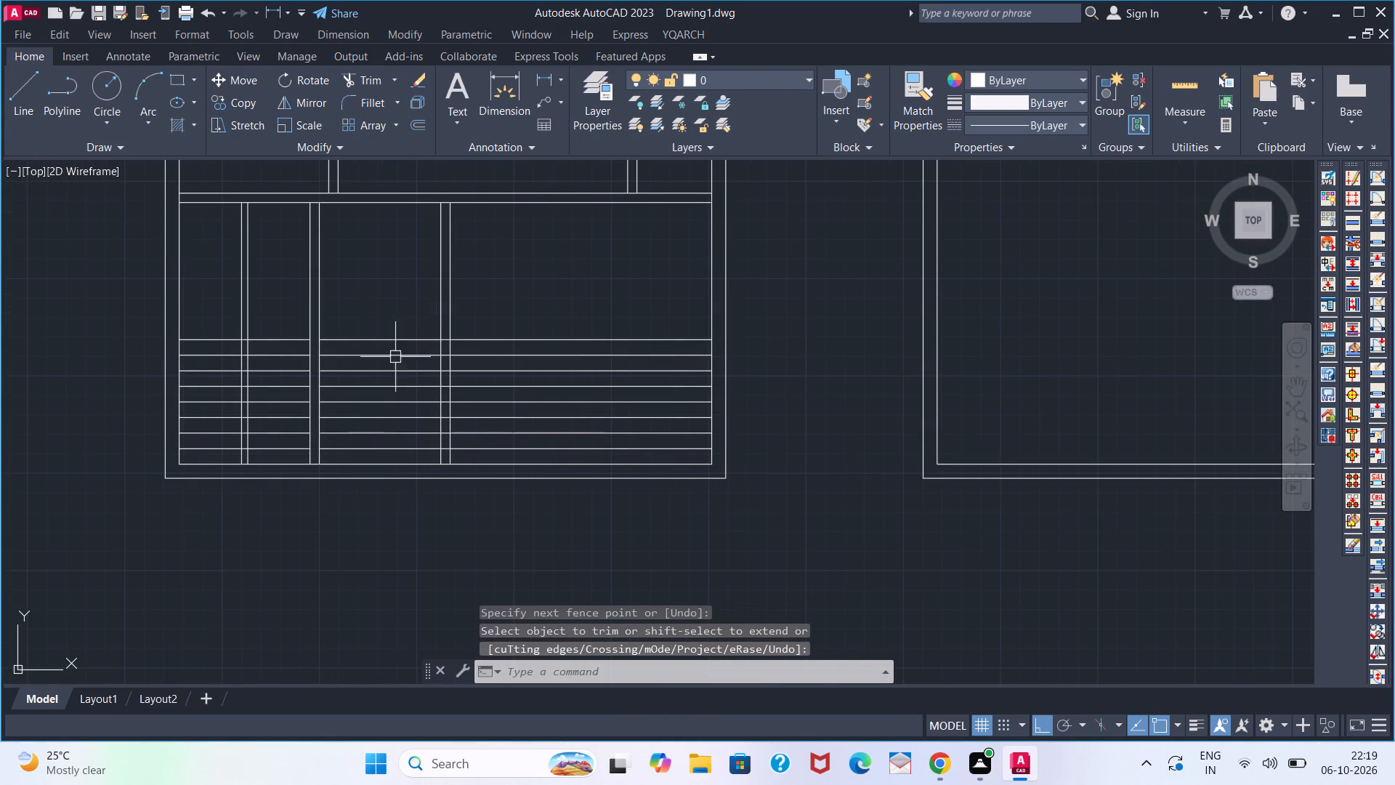
Delete the eight tread line segments between the 7' partition and the right outer wall.
click(403, 326)
click(400, 344)
click(398, 355)
click(392, 375)
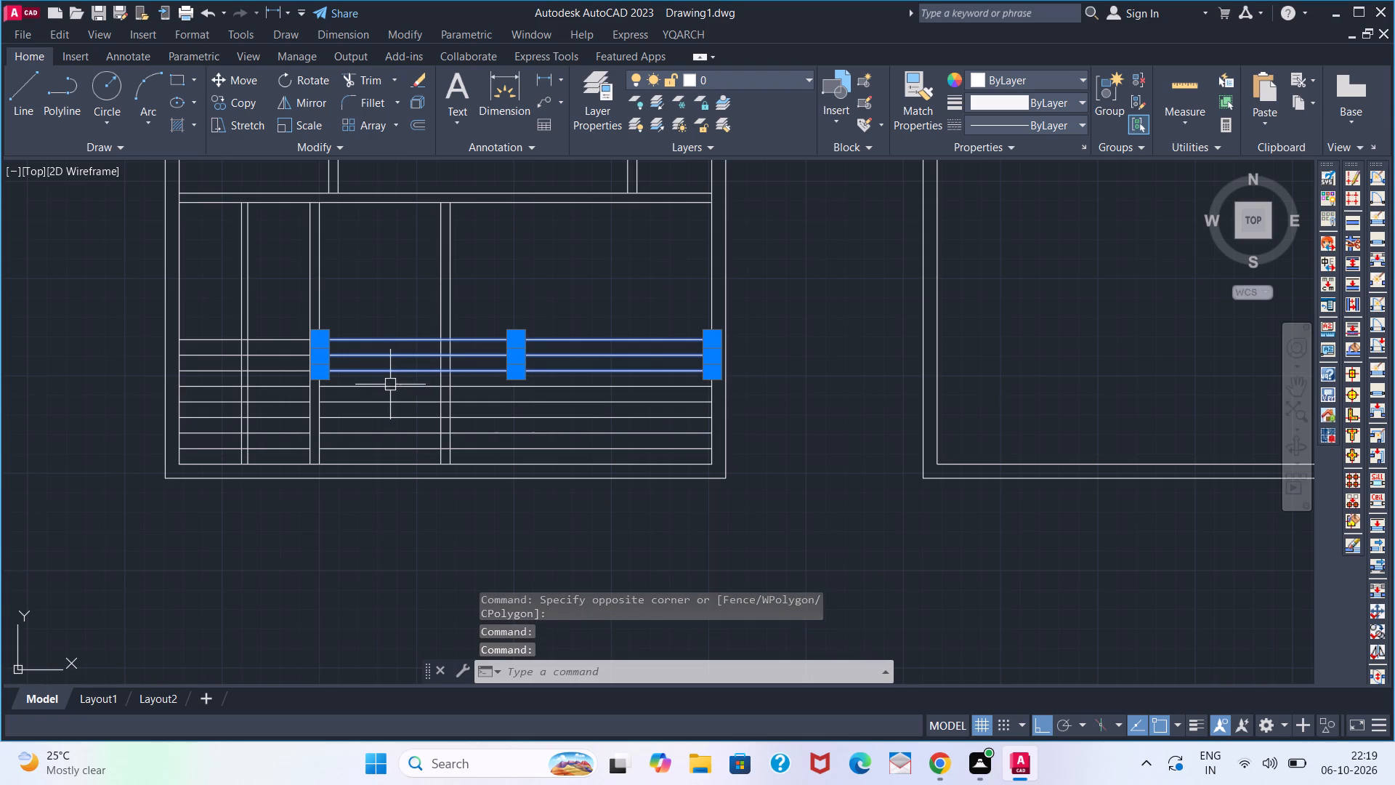
click(390, 388)
click(387, 406)
click(388, 426)
click(389, 443)
click(392, 419)
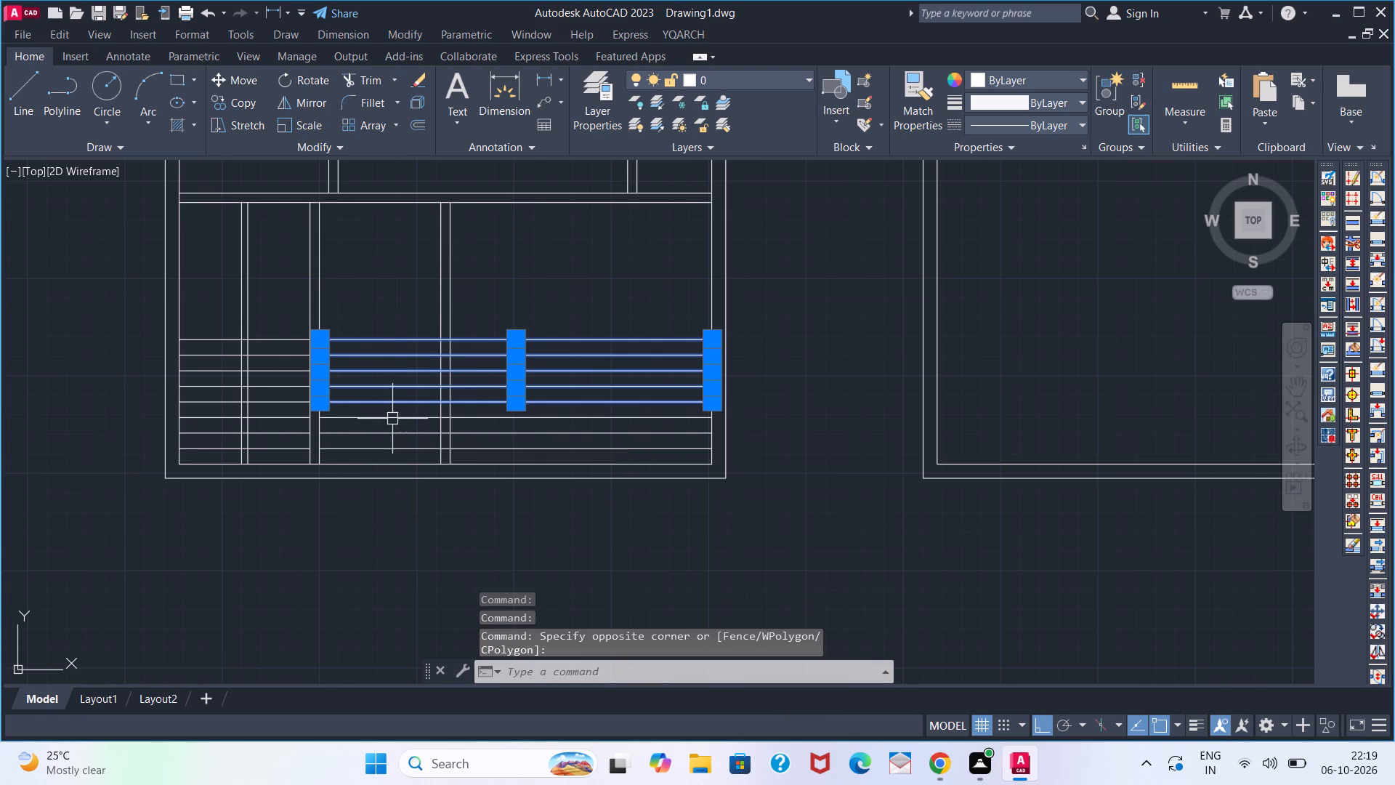
click(392, 428)
click(389, 444)
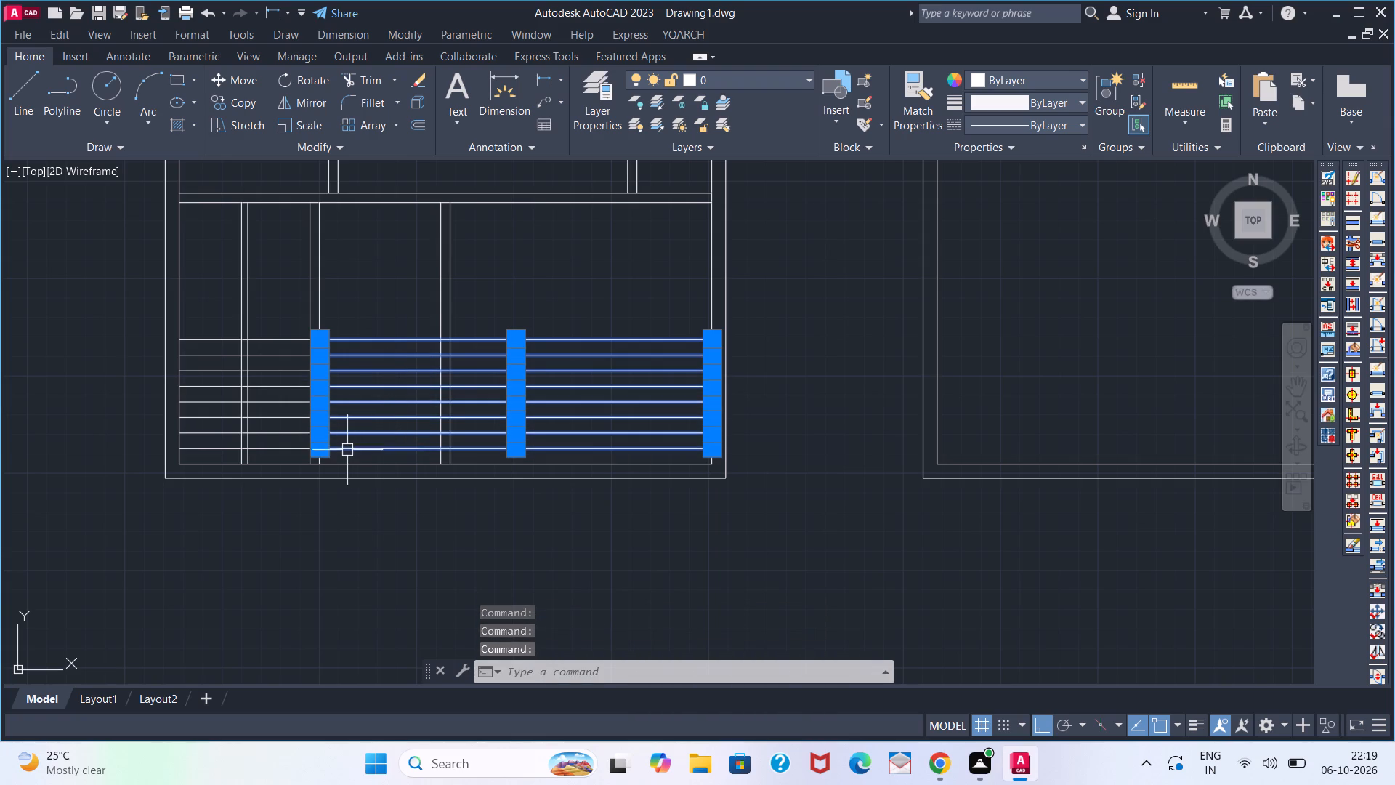
key(Delete)
Trim the eight tread lines where they cross between the two lines of the thin stair partition.
middle_drag(267, 438, 345, 432)
scroll(312, 427, up, 1)
key(t)
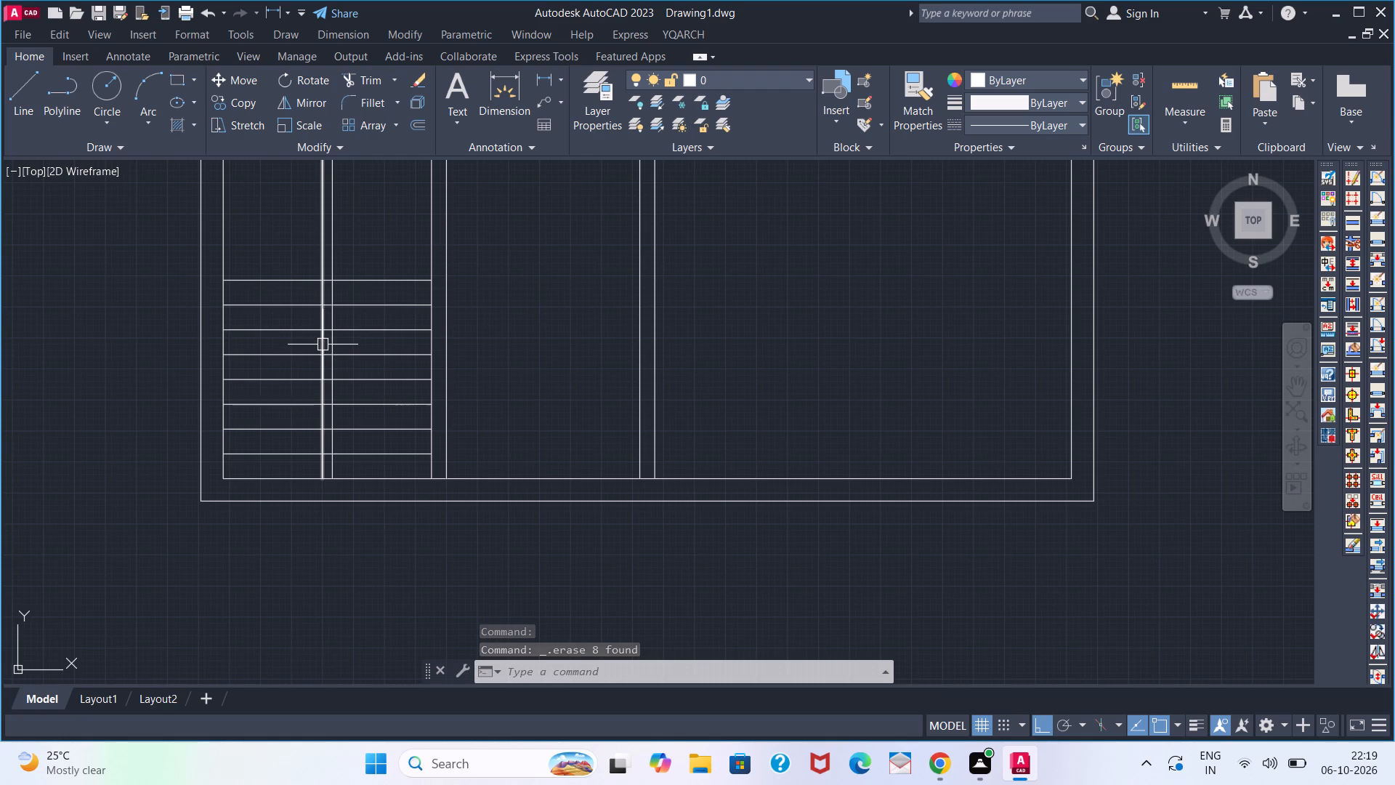
text(R)
key(space)
scroll(324, 293, up, 2)
click(332, 258)
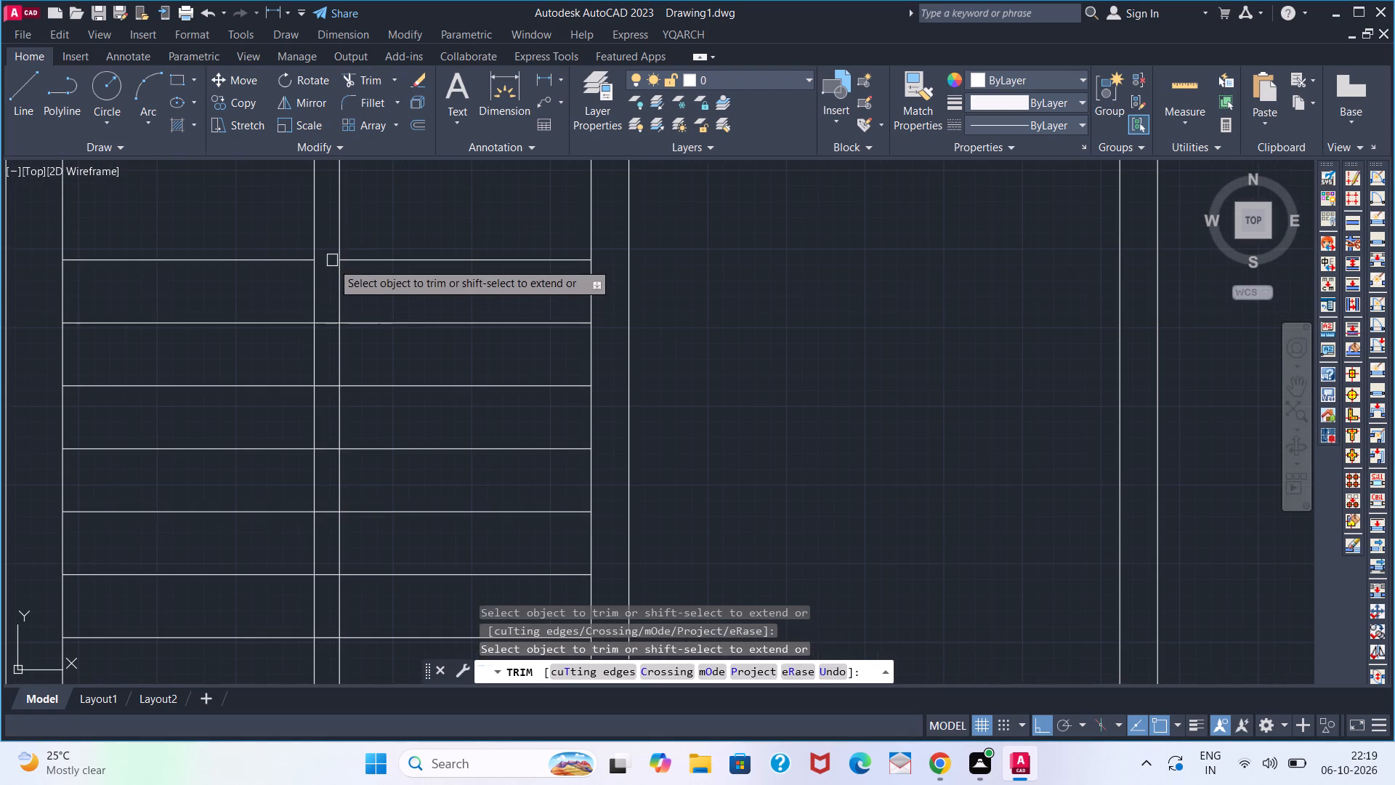
click(327, 314)
click(328, 326)
click(328, 387)
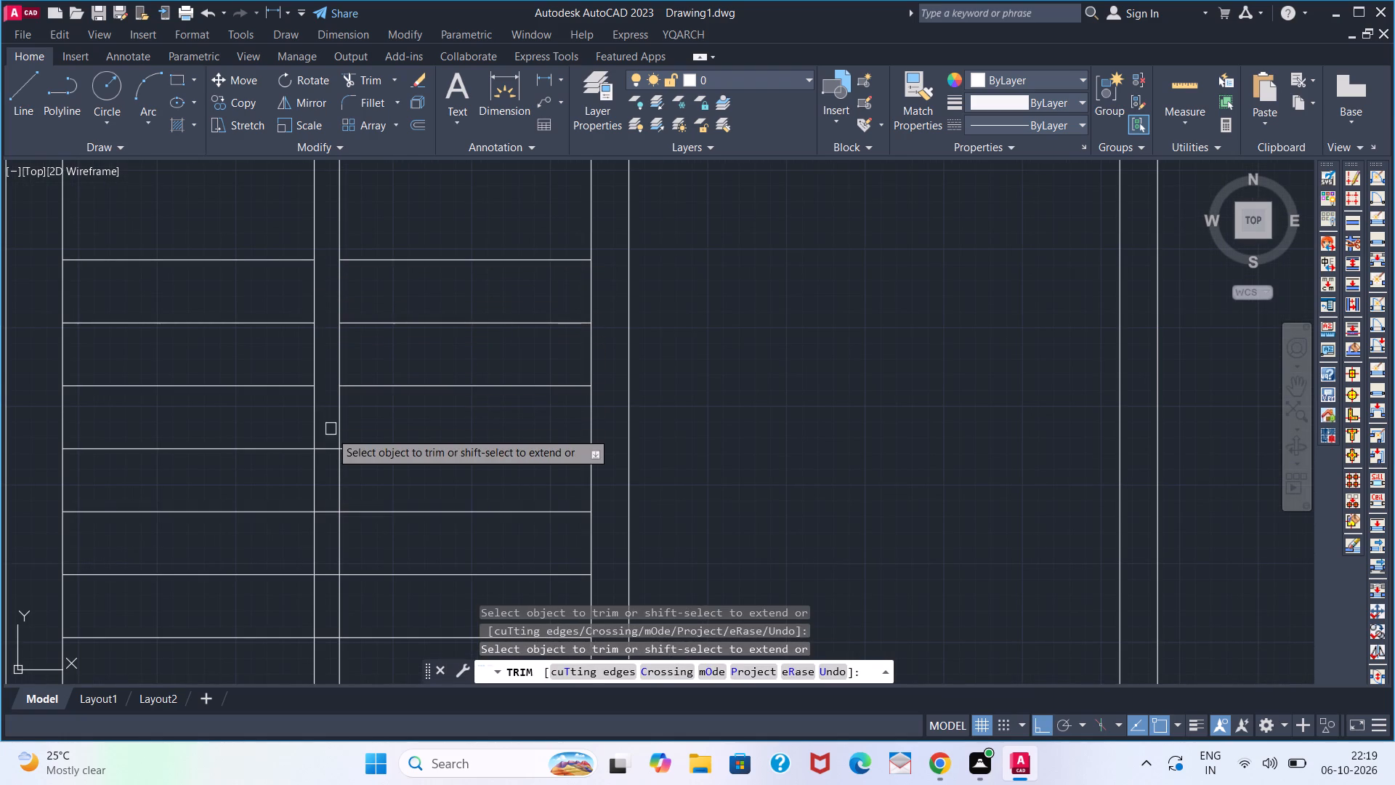
click(331, 444)
drag(331, 503, 331, 511)
click(331, 512)
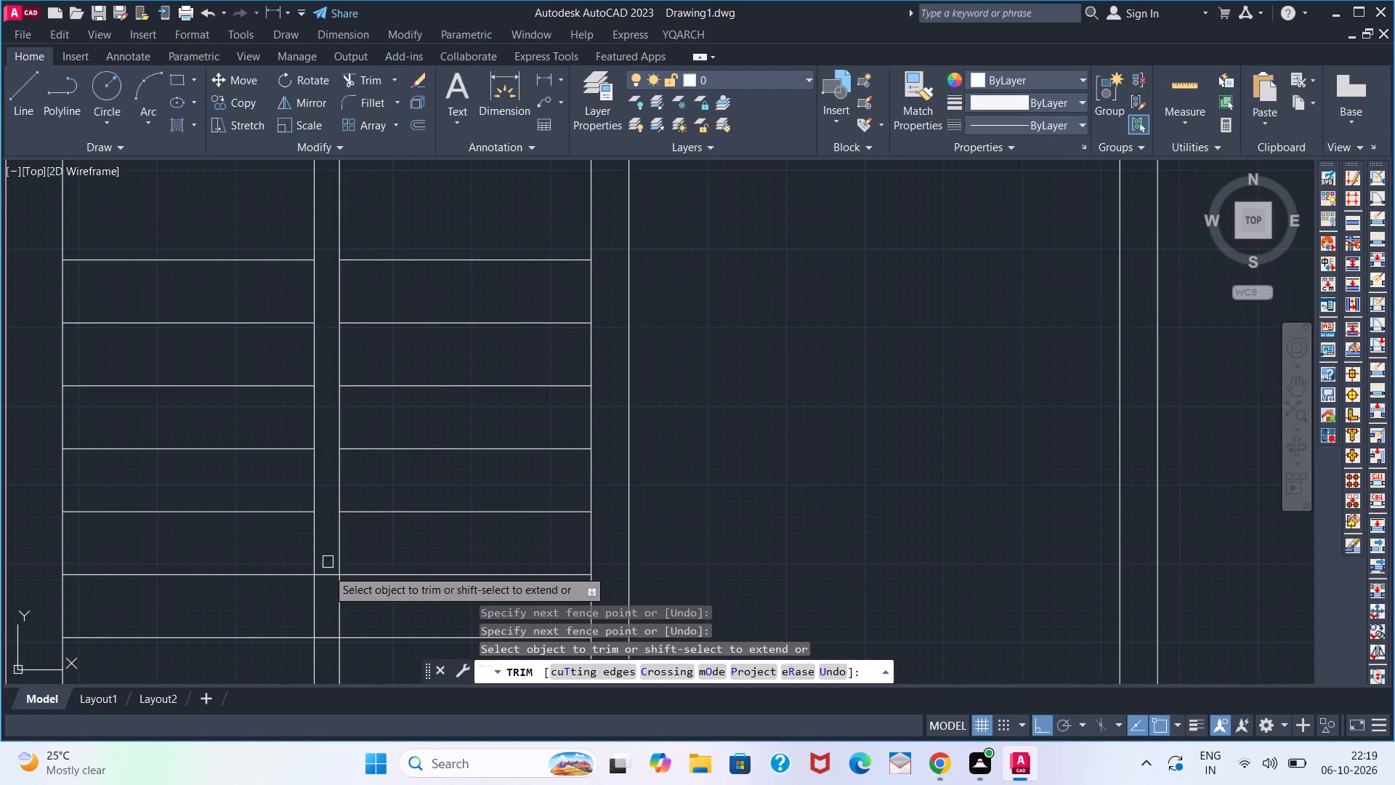
click(326, 583)
click(328, 636)
click(327, 582)
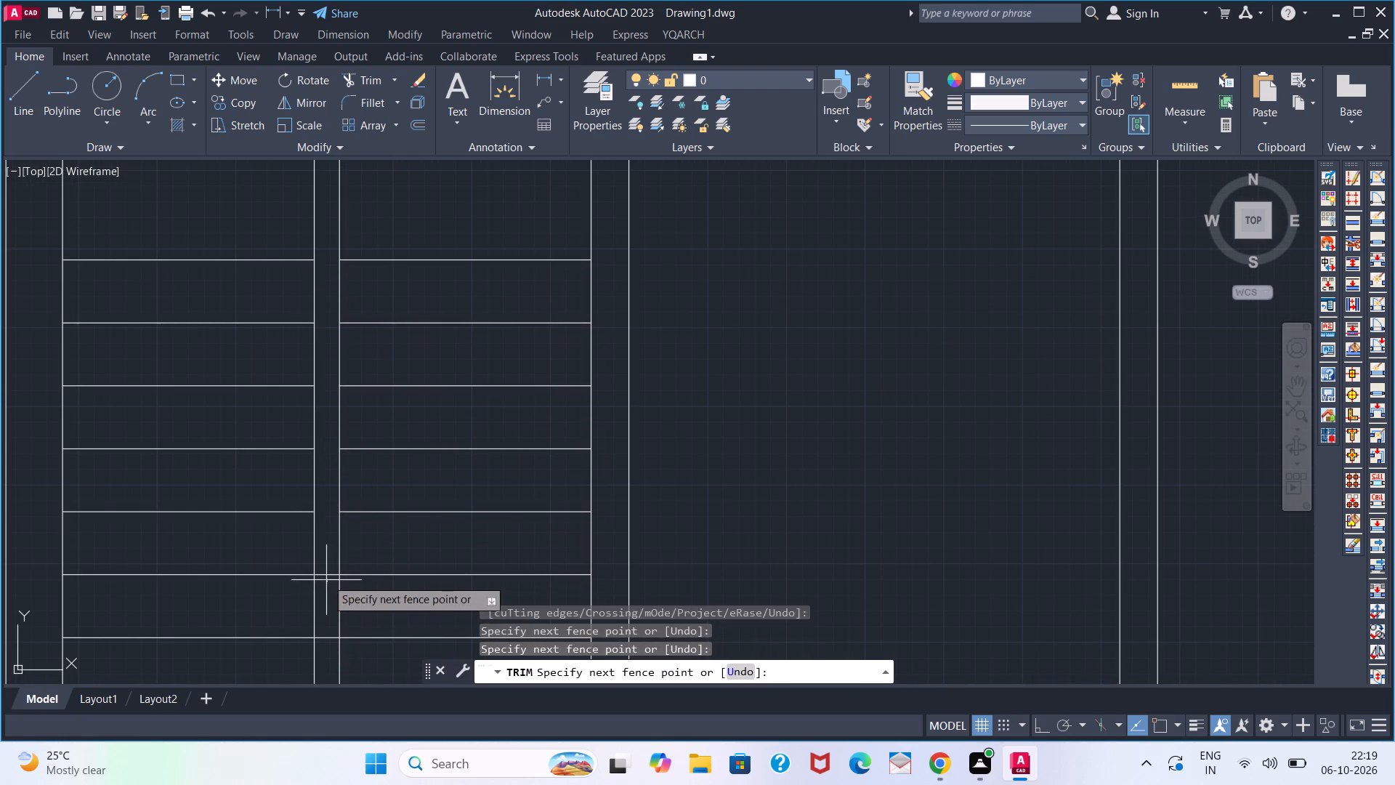
click(326, 569)
click(331, 633)
middle_drag(325, 589, 349, 368)
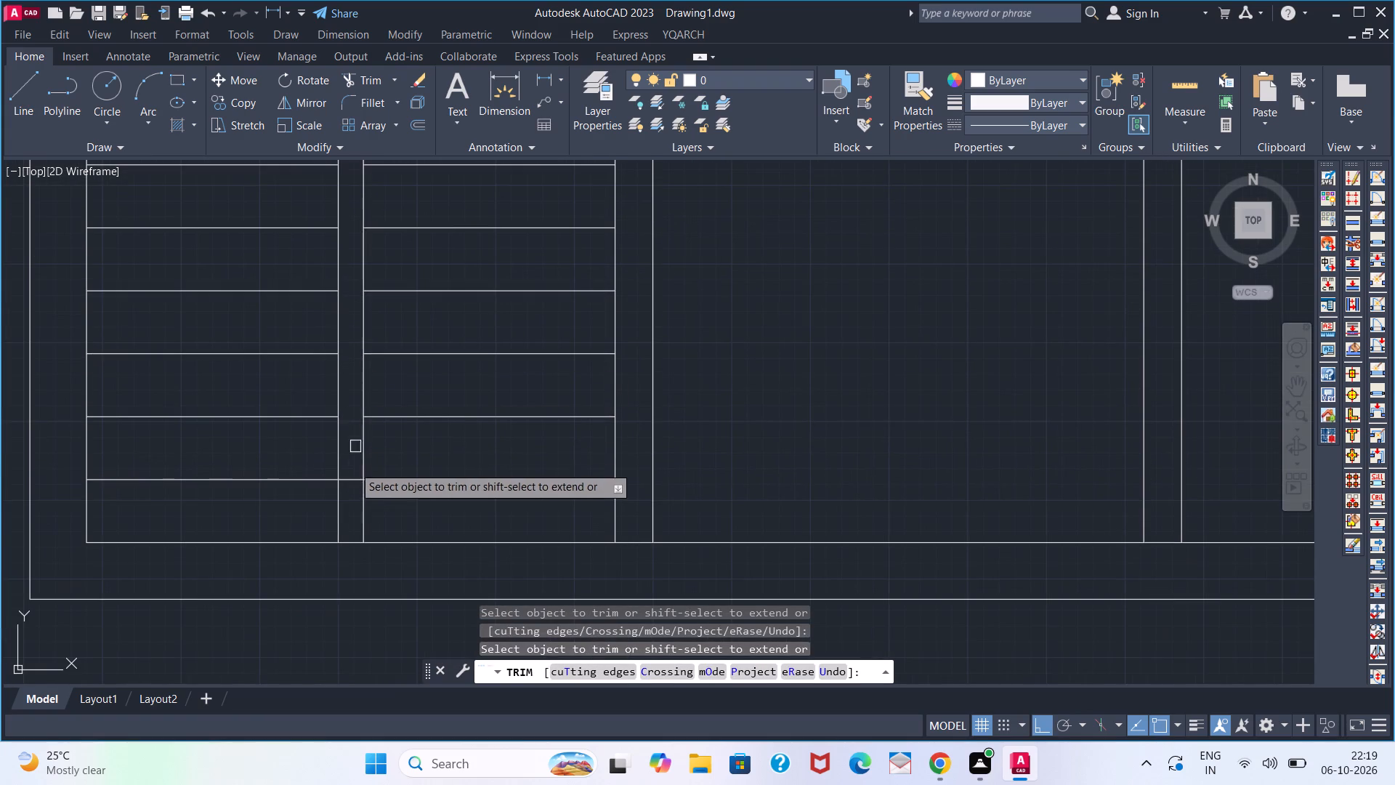
click(350, 477)
key(space)
Extend the topmost tread line of the left stair flight across the thin partition to its right-hand line.
scroll(345, 470, down, 2)
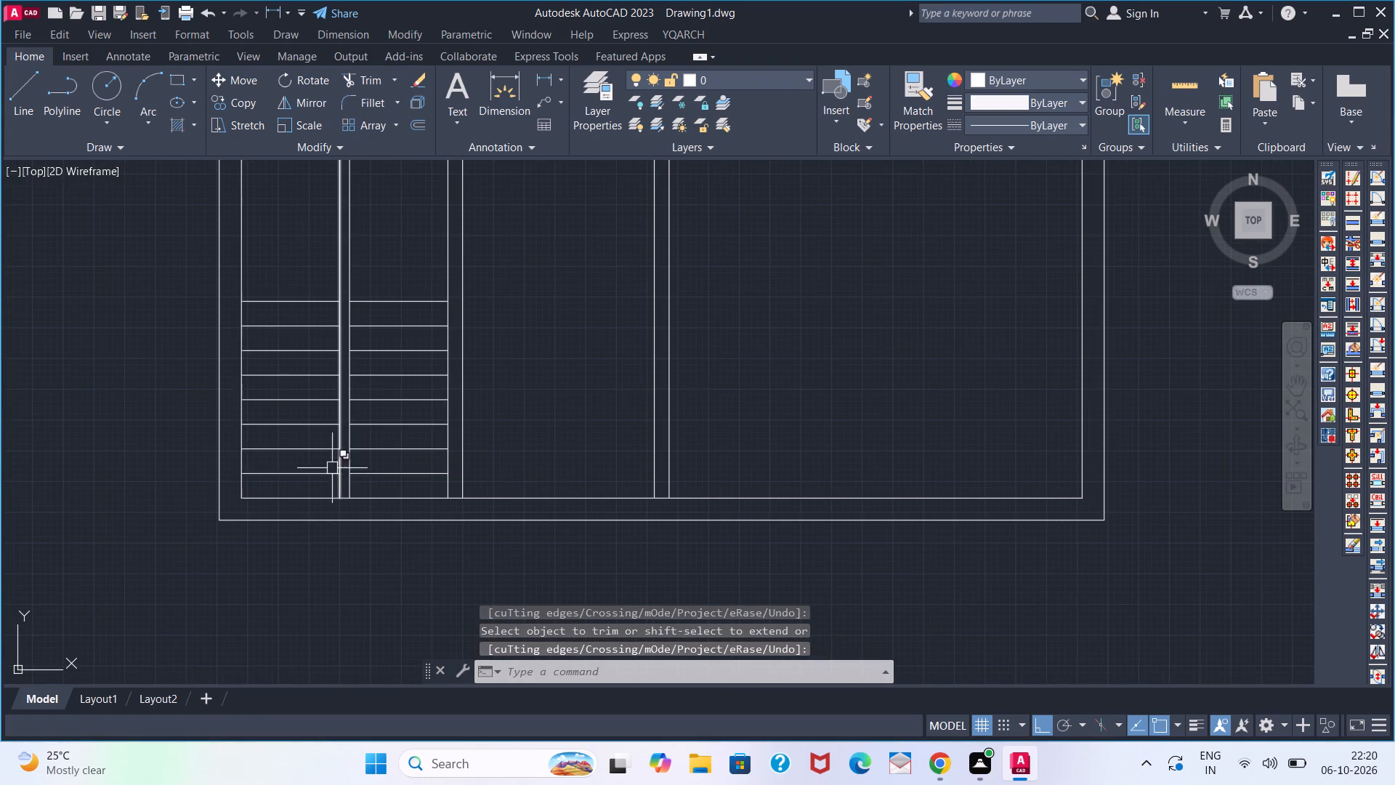
scroll(280, 436, down, 1)
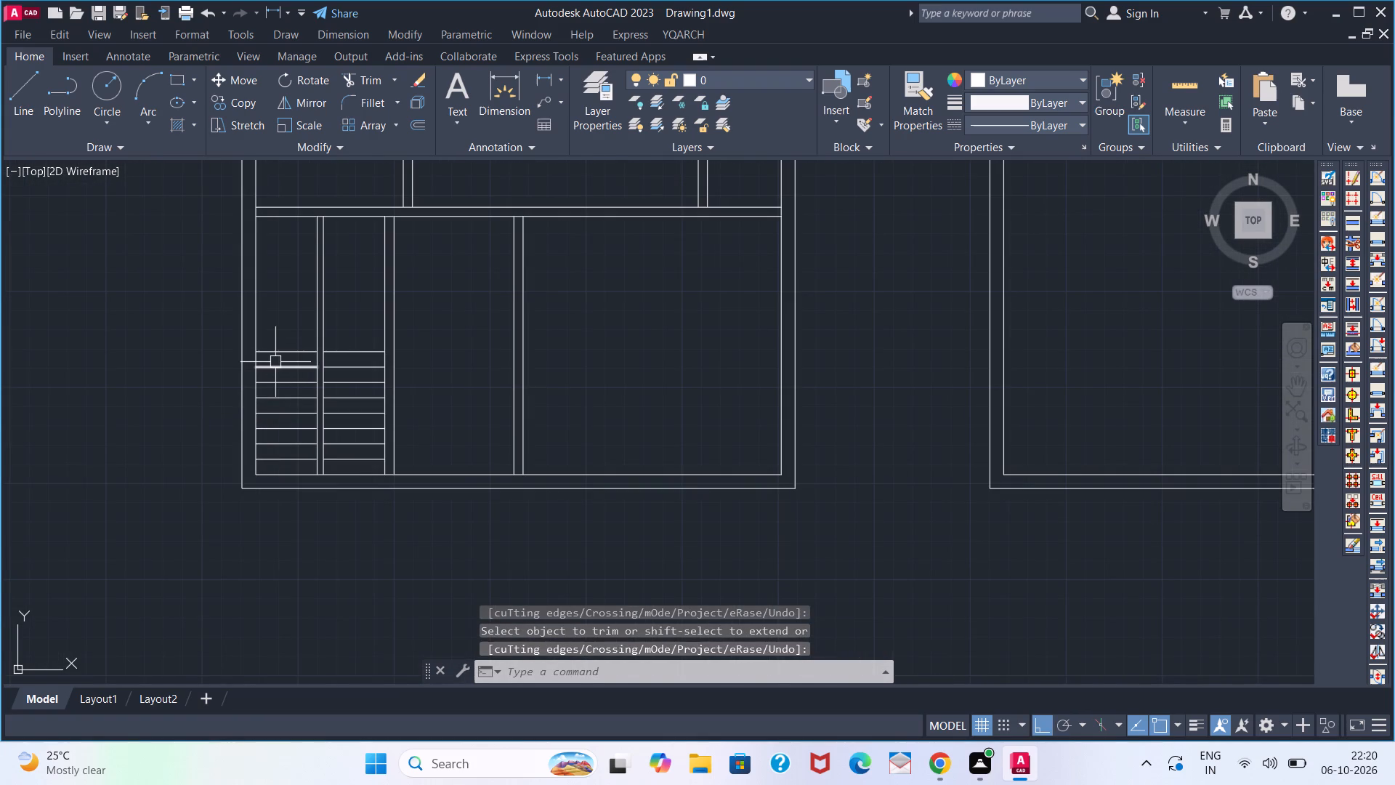
text(EX)
key(space)
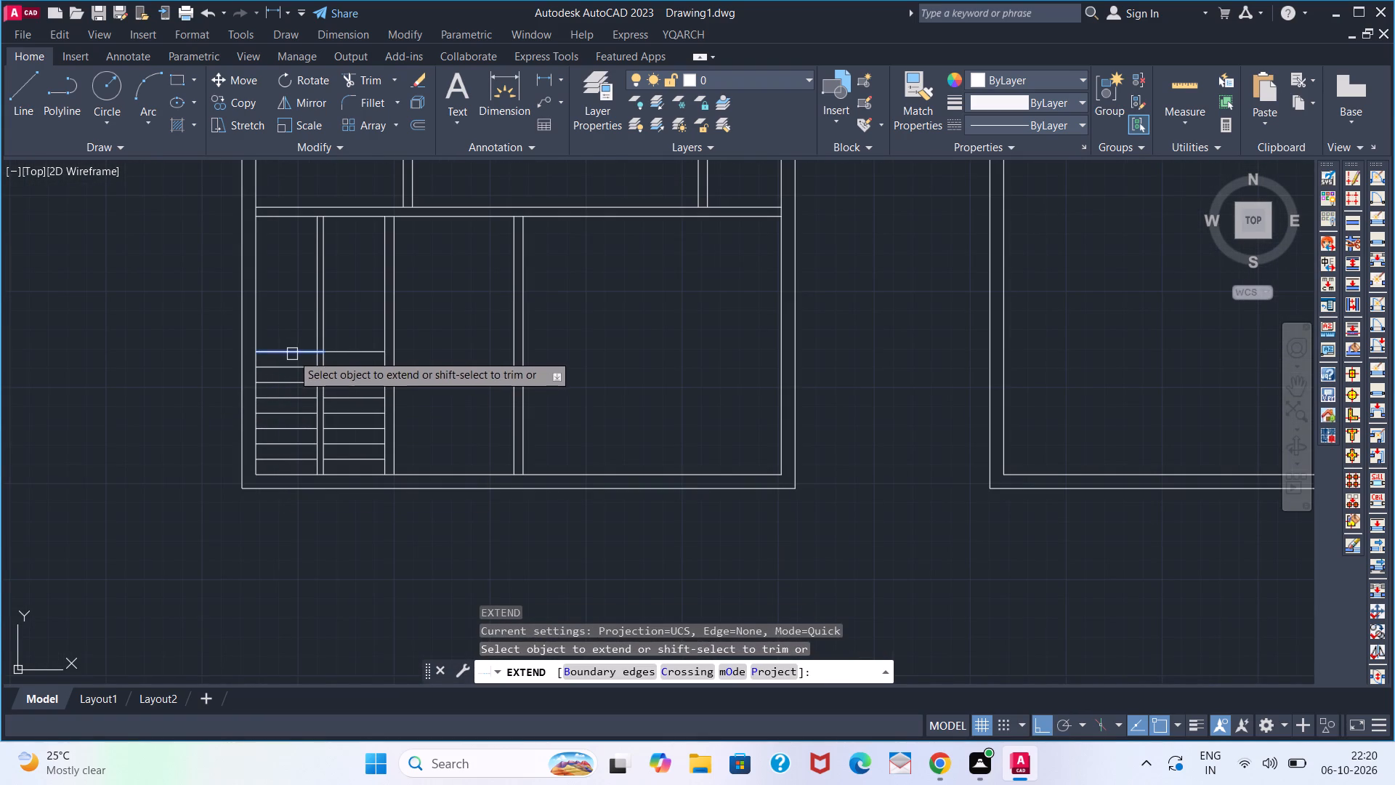
click(293, 353)
key(space)
Trim away both lines of the thin stair partition above the topmost tread line.
text(TR)
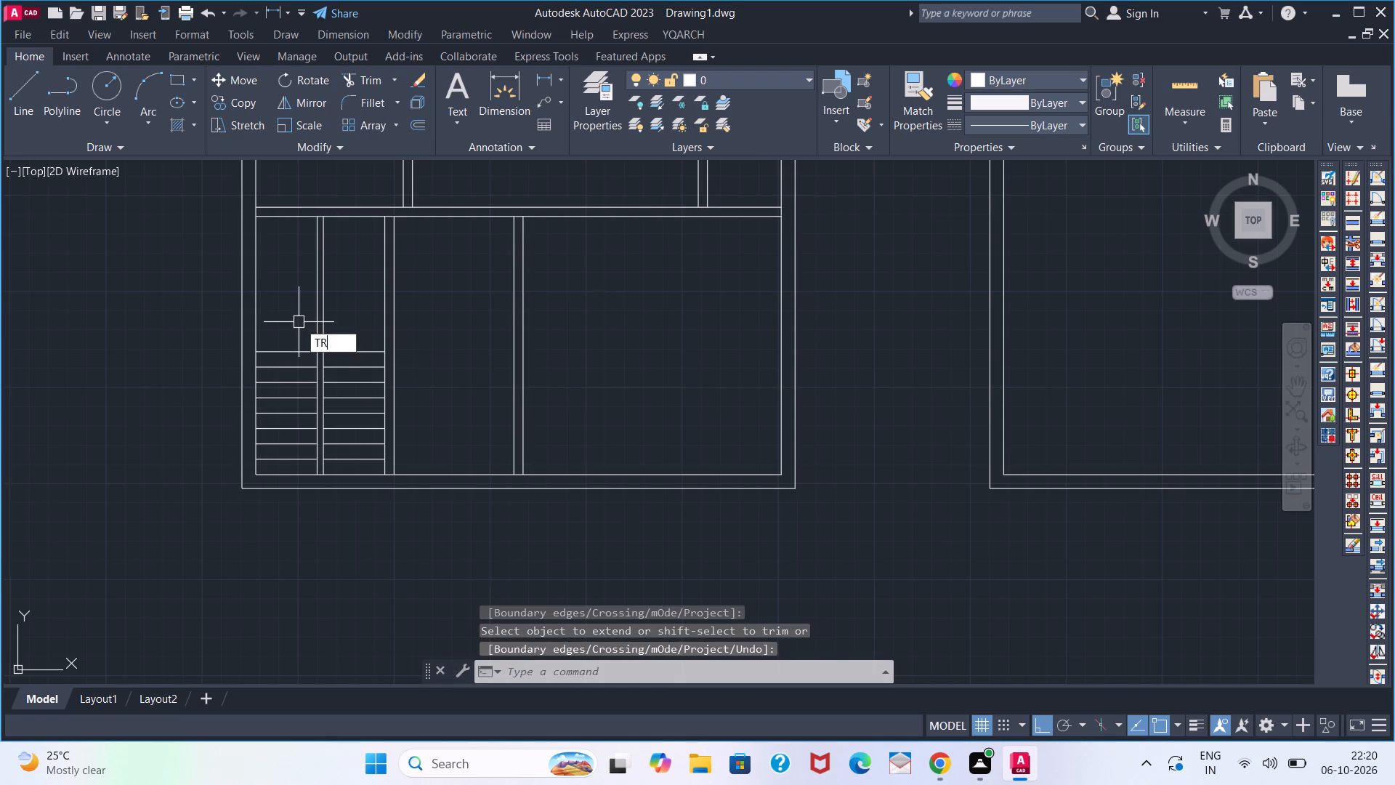
key(space)
click(299, 322)
click(312, 318)
click(312, 318)
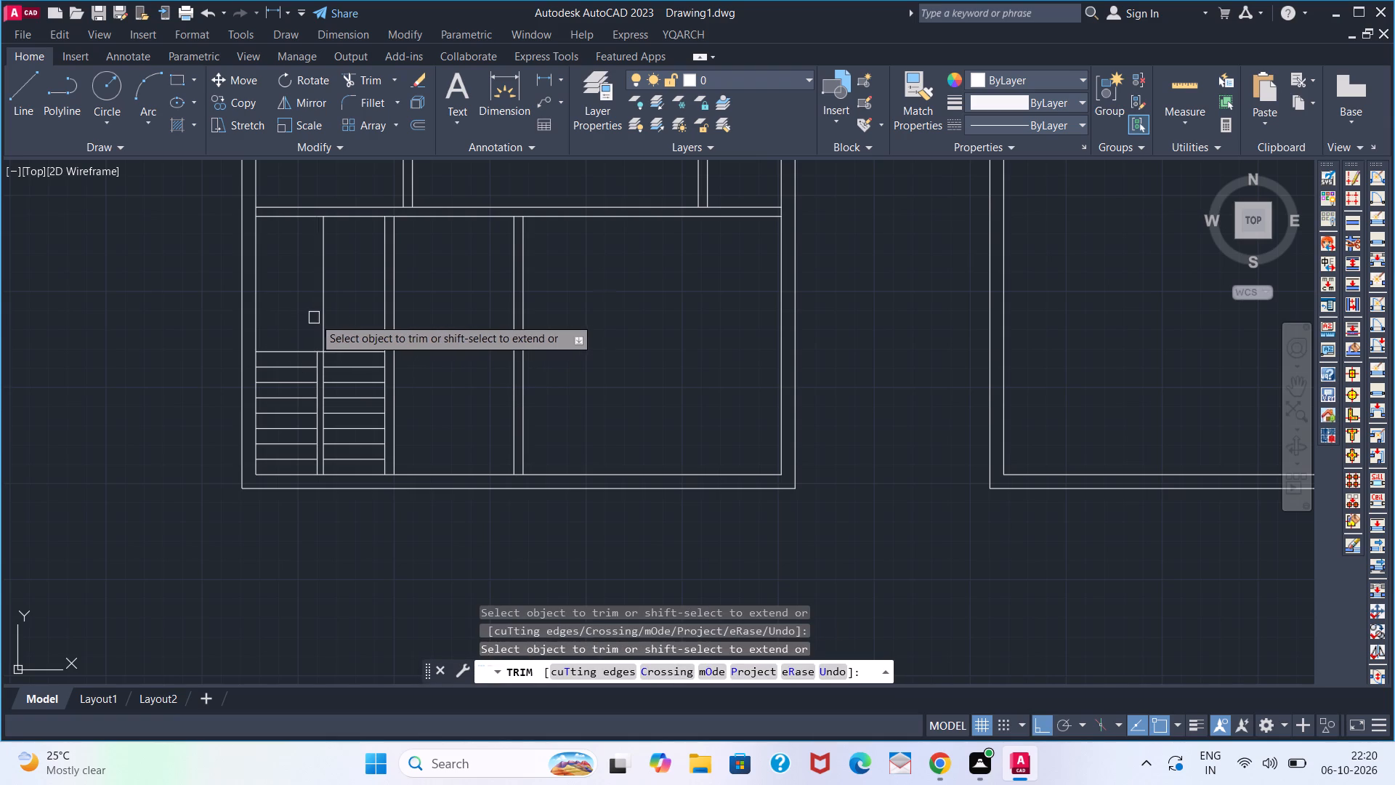
click(321, 318)
key(space)
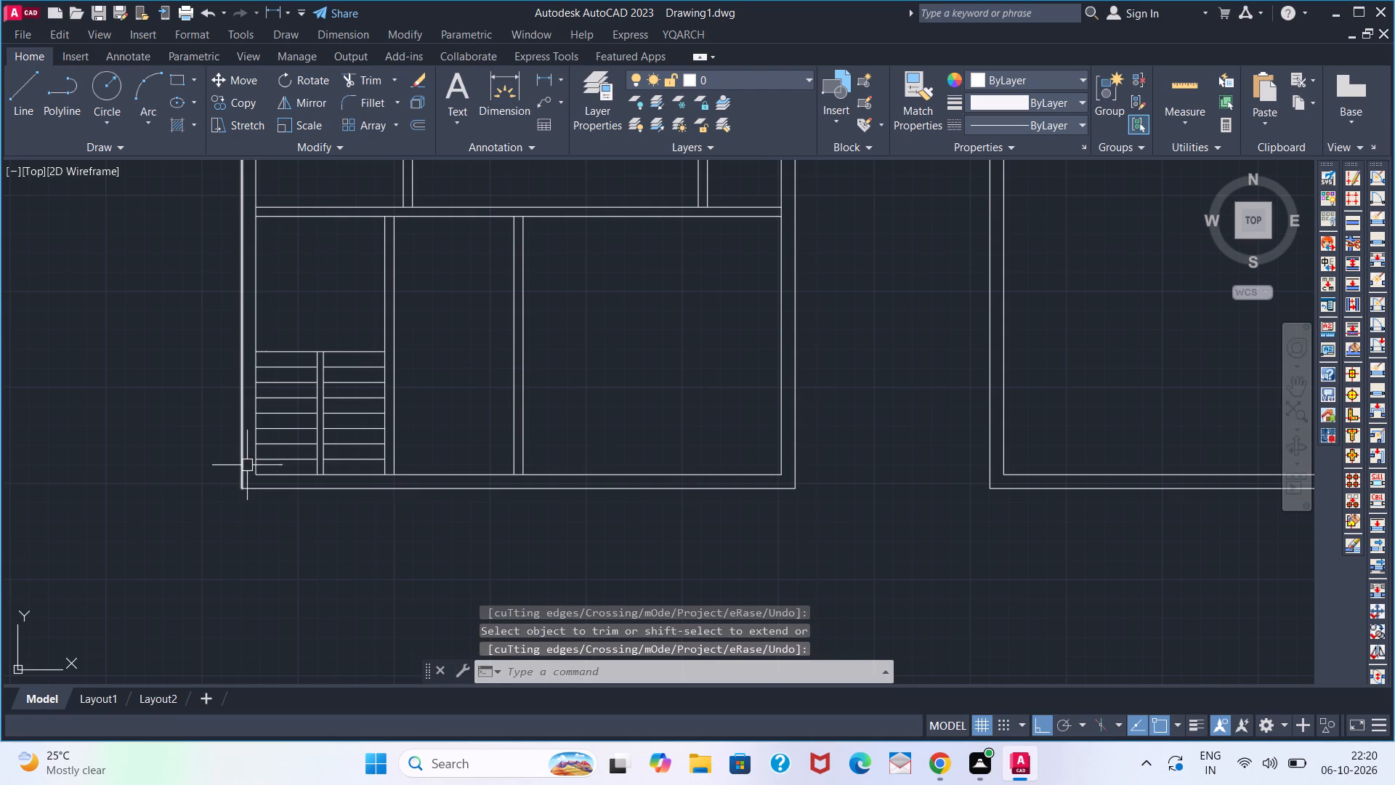
Extend the left wall's inner line and the 7' partition's left line down to the bottom wall's outer line.
text(EX)
key(space)
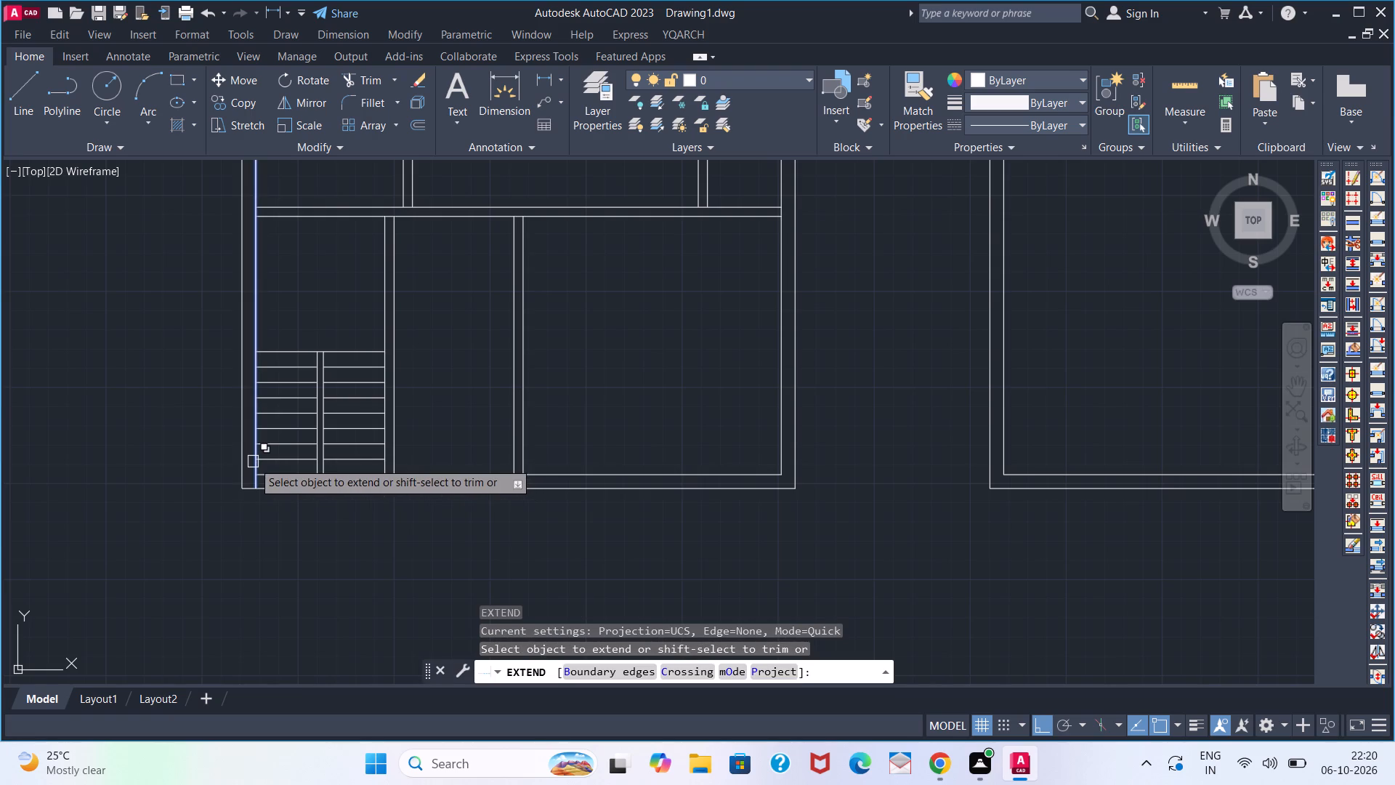
click(253, 462)
click(252, 462)
key(space)
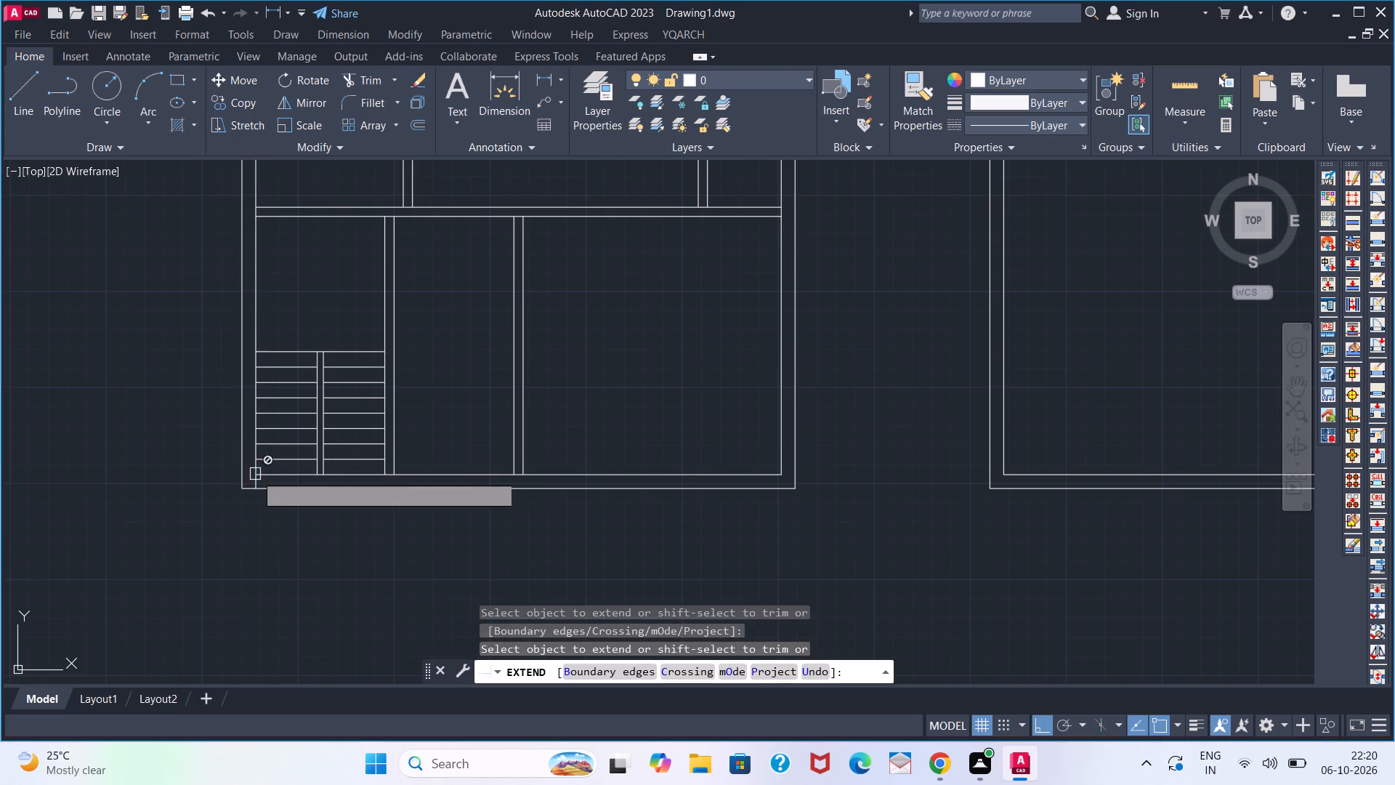
key(space)
key(space)
click(387, 454)
key(space)
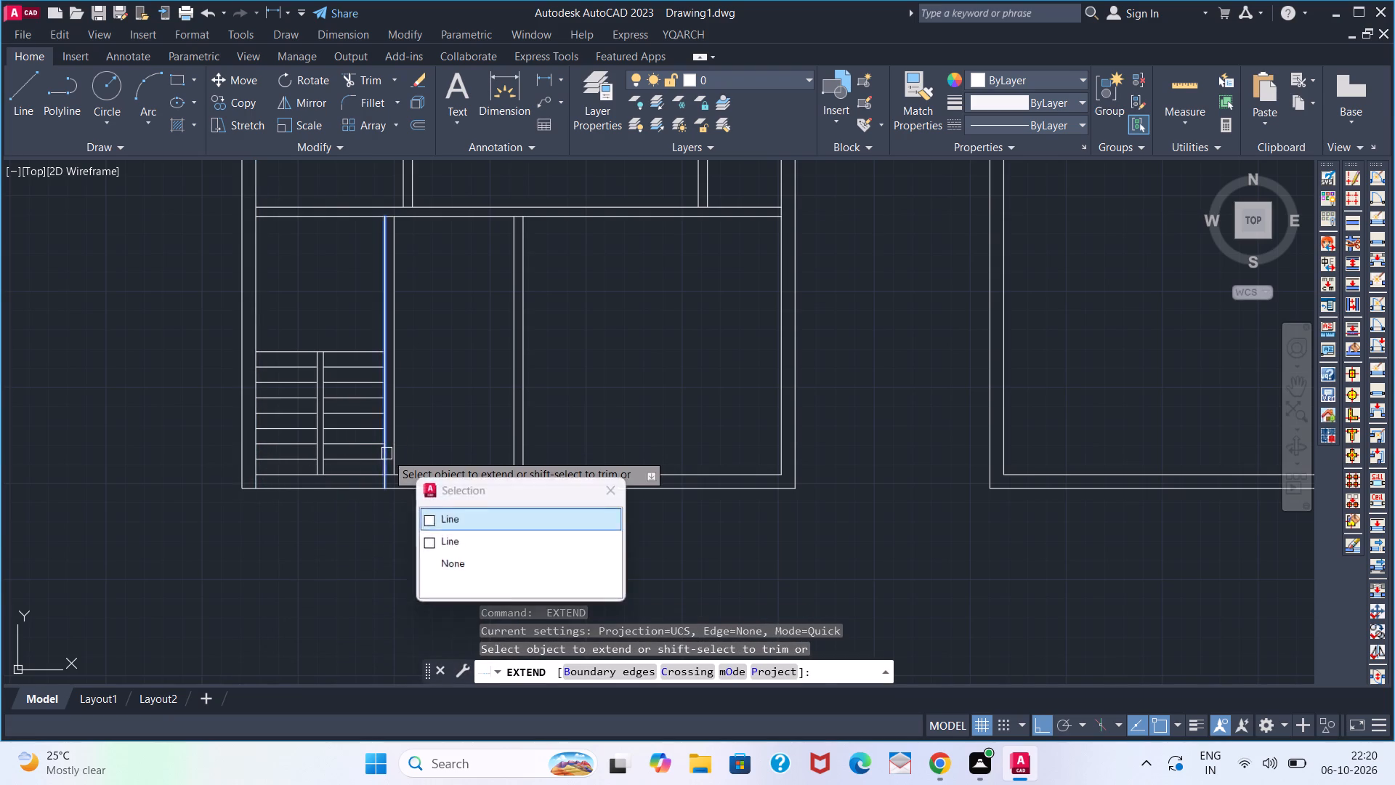
key(space)
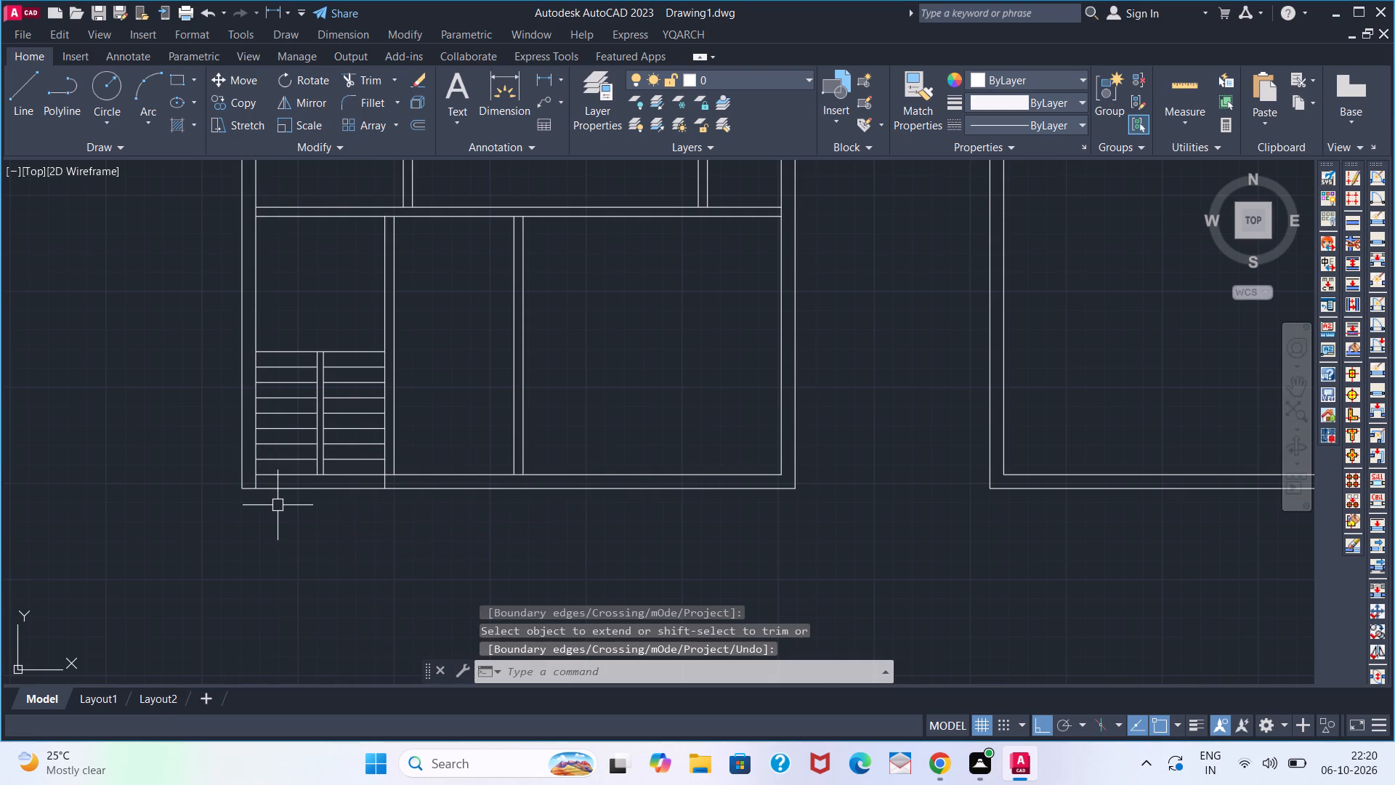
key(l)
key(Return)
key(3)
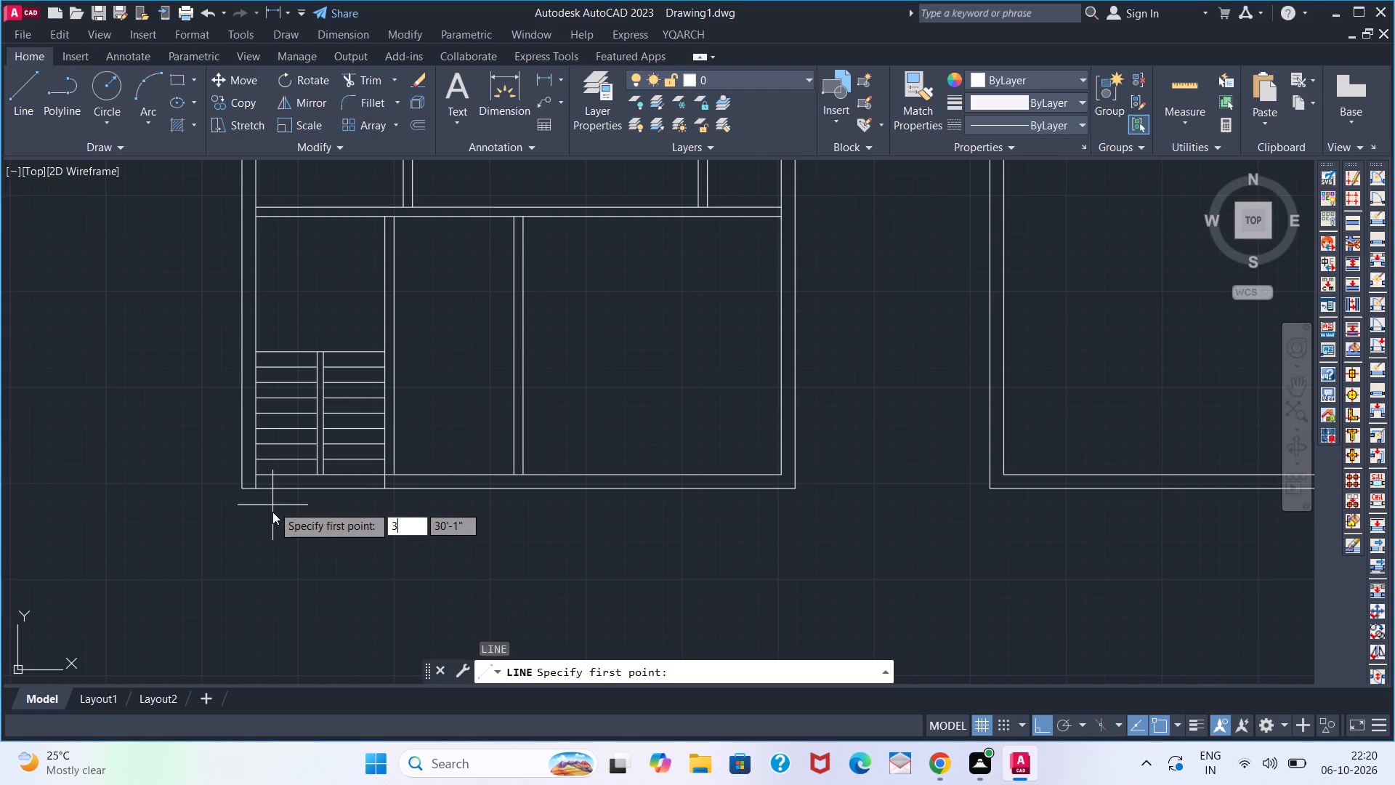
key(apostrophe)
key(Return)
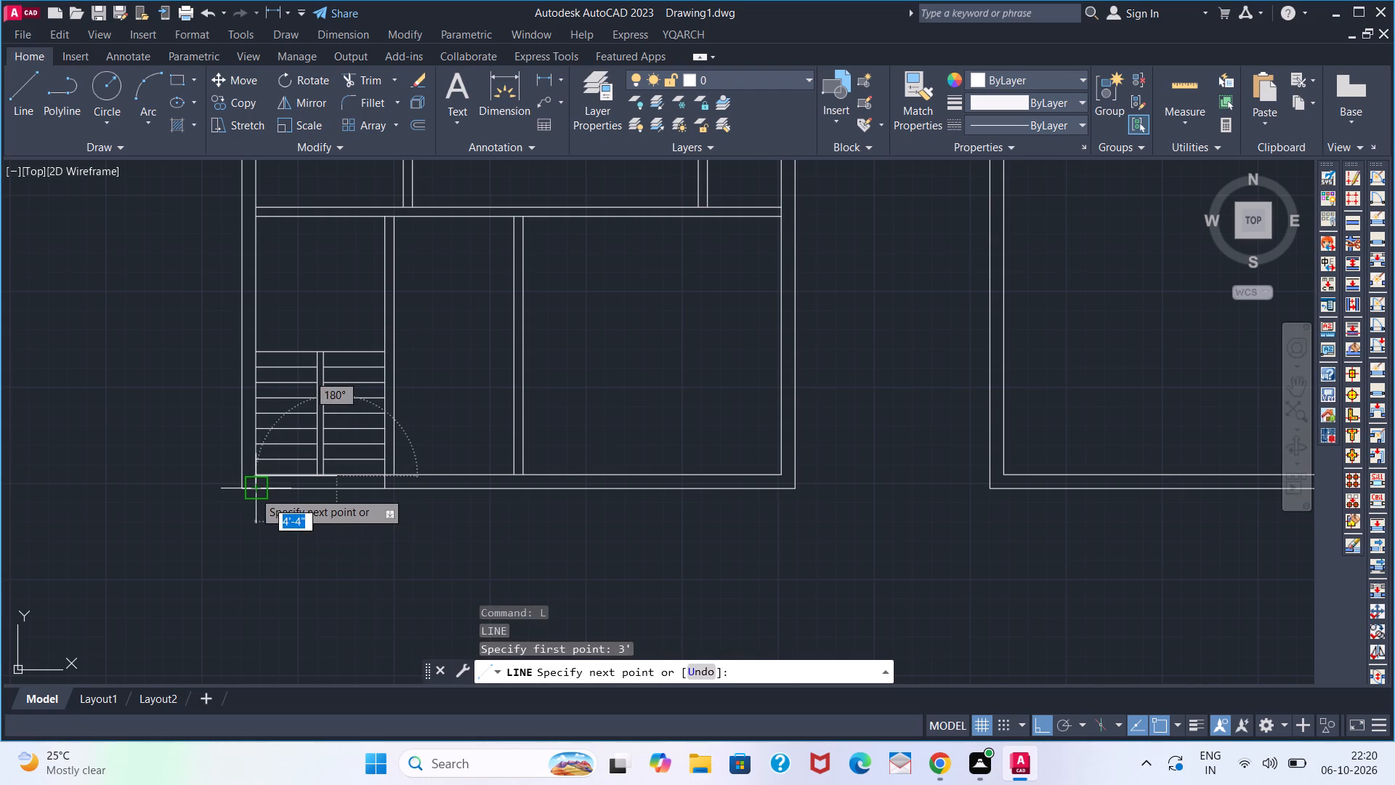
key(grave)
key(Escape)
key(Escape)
Draw a landing outline projecting 3' below the bottom wall and 7' wide, spanning the two extended stair side lines.
key(space)
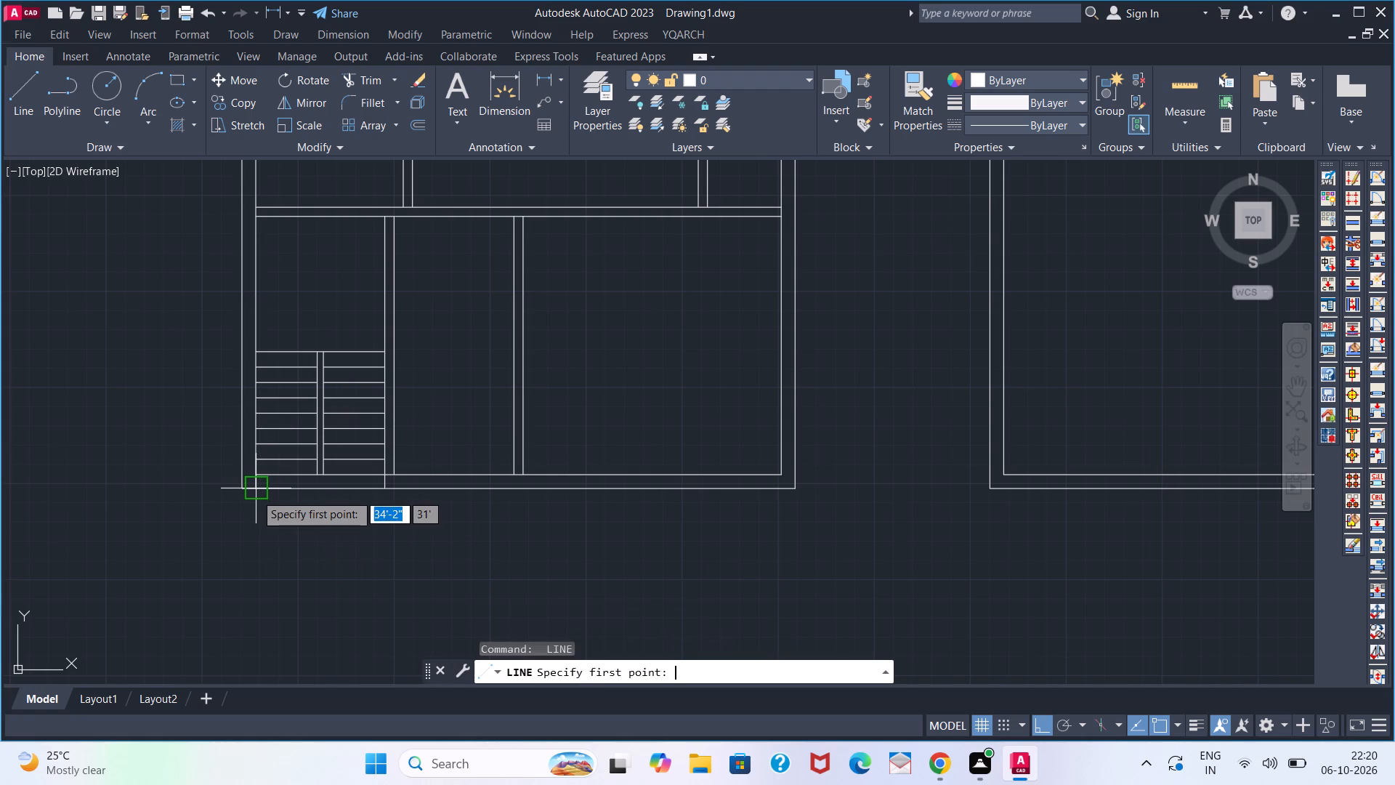
click(255, 494)
click(255, 494)
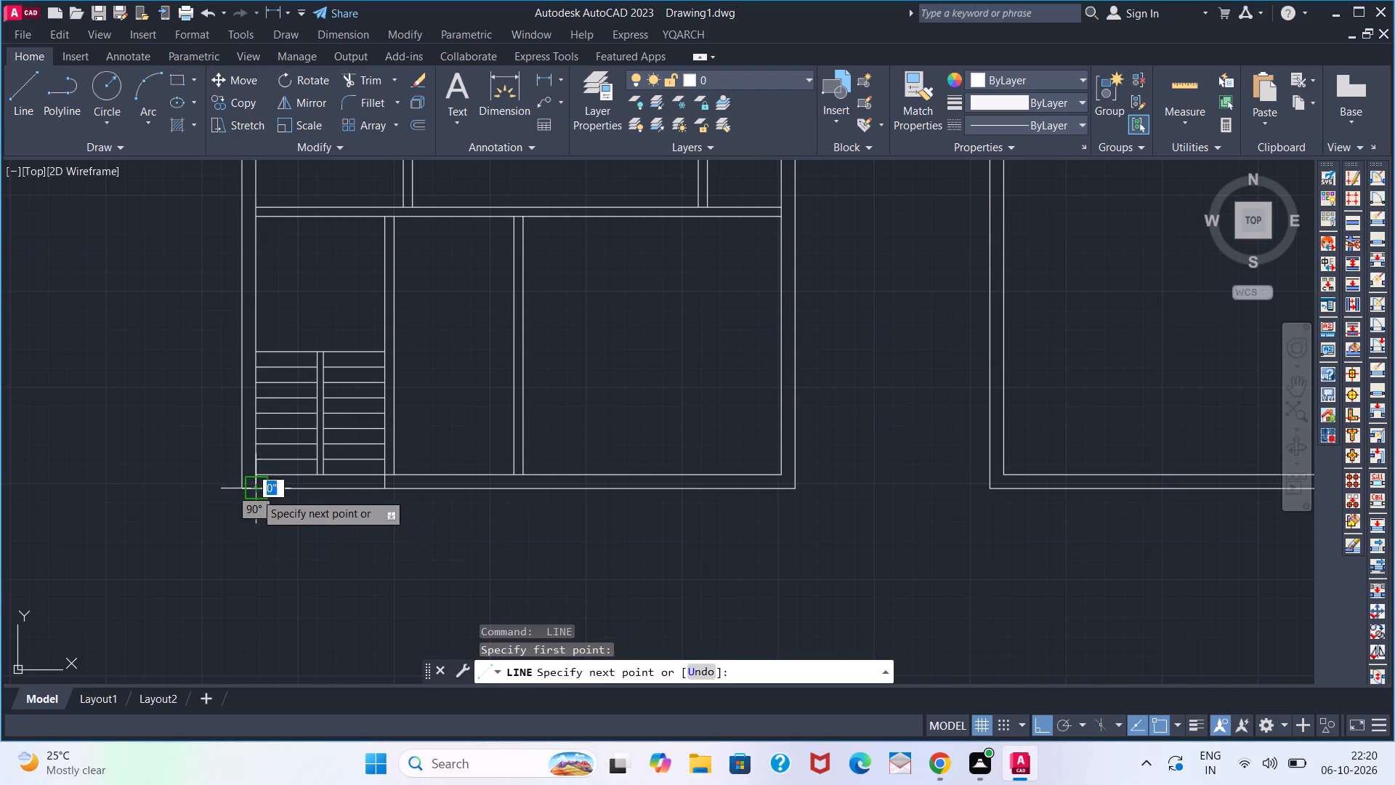
text(3')
key(Return)
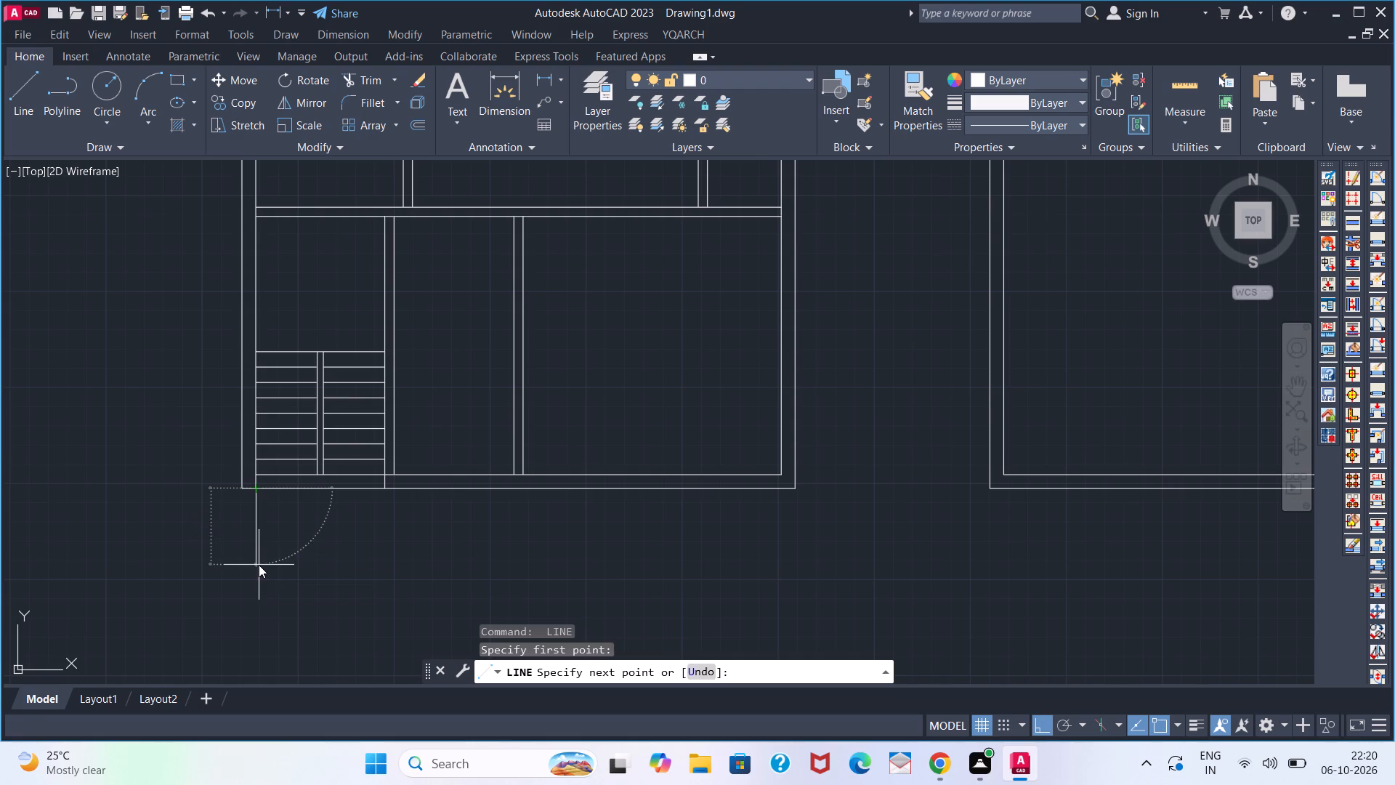
click(388, 520)
click(387, 489)
key(space)
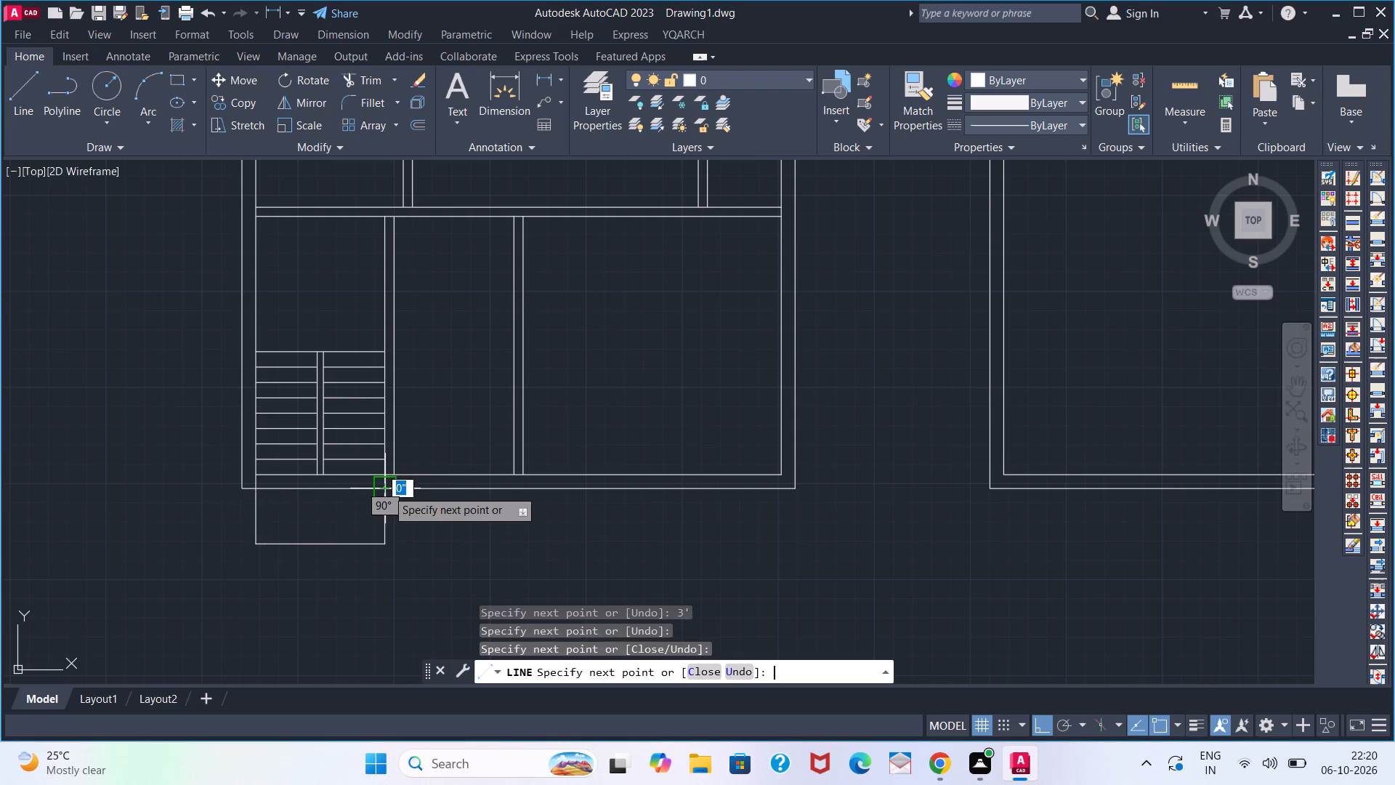
Fillet the lower-left corner of the landing outline with a 1' radius.
scroll(384, 499, down, 4)
middle_drag(409, 475, 368, 475)
middle_drag(363, 478, 347, 484)
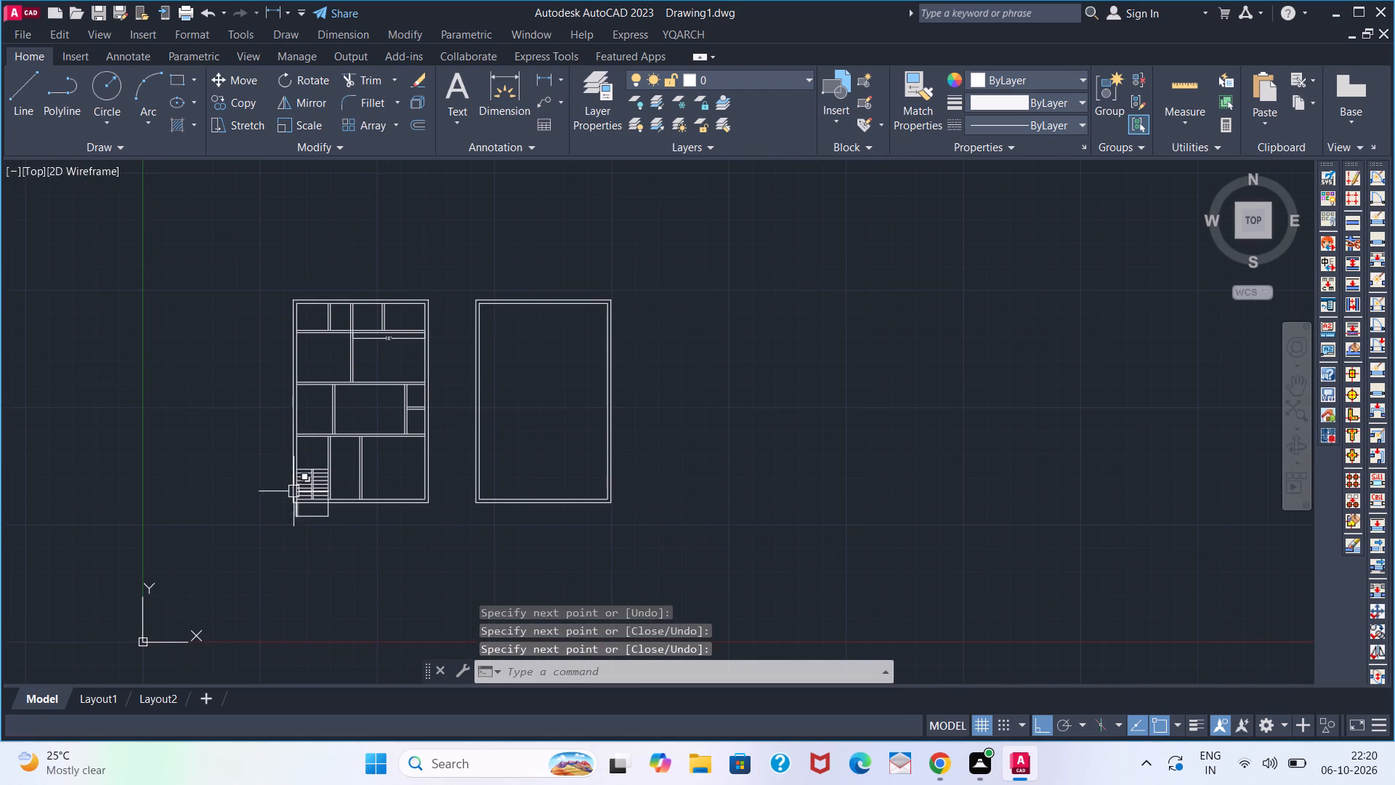
scroll(323, 474, up, 2)
middle_drag(282, 544, 302, 502)
scroll(273, 526, up, 2)
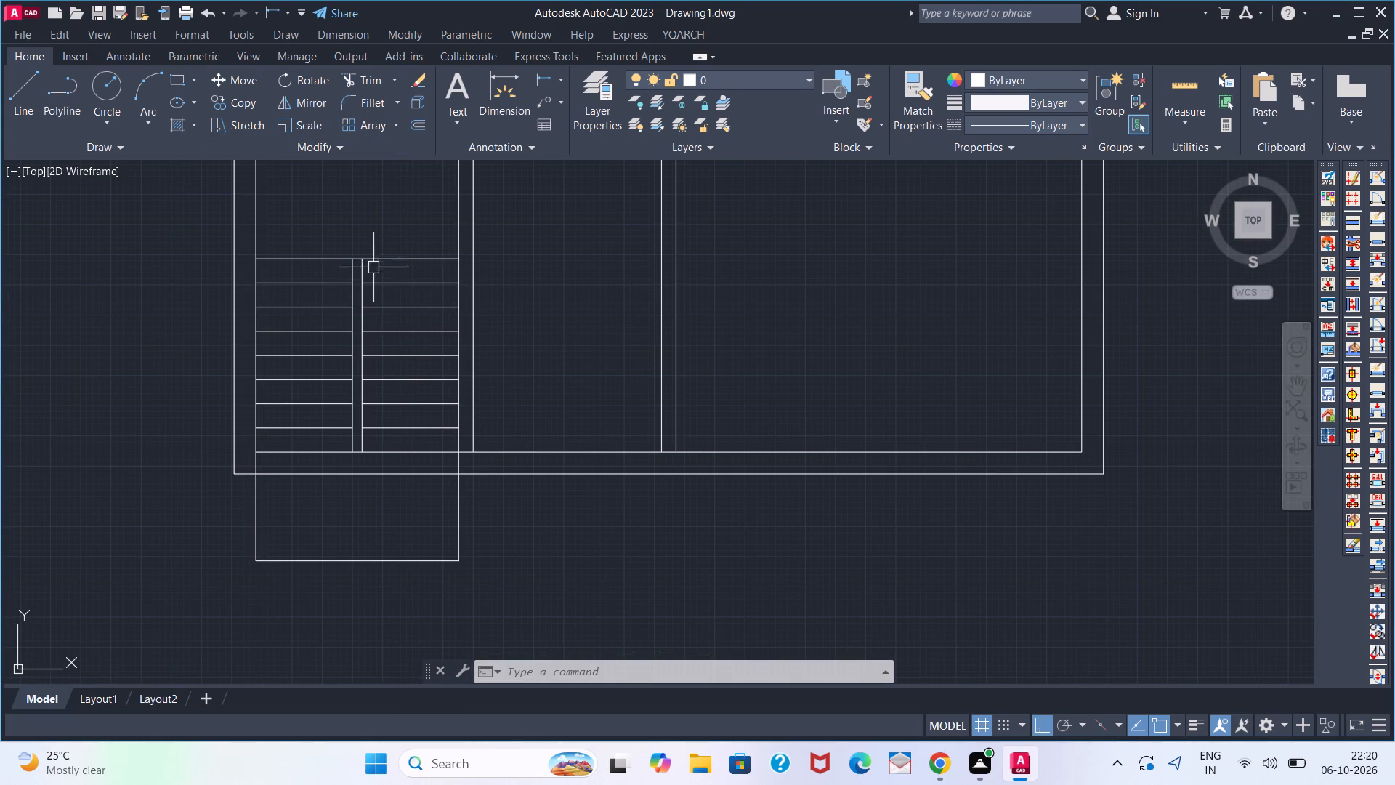
key(f)
key(space)
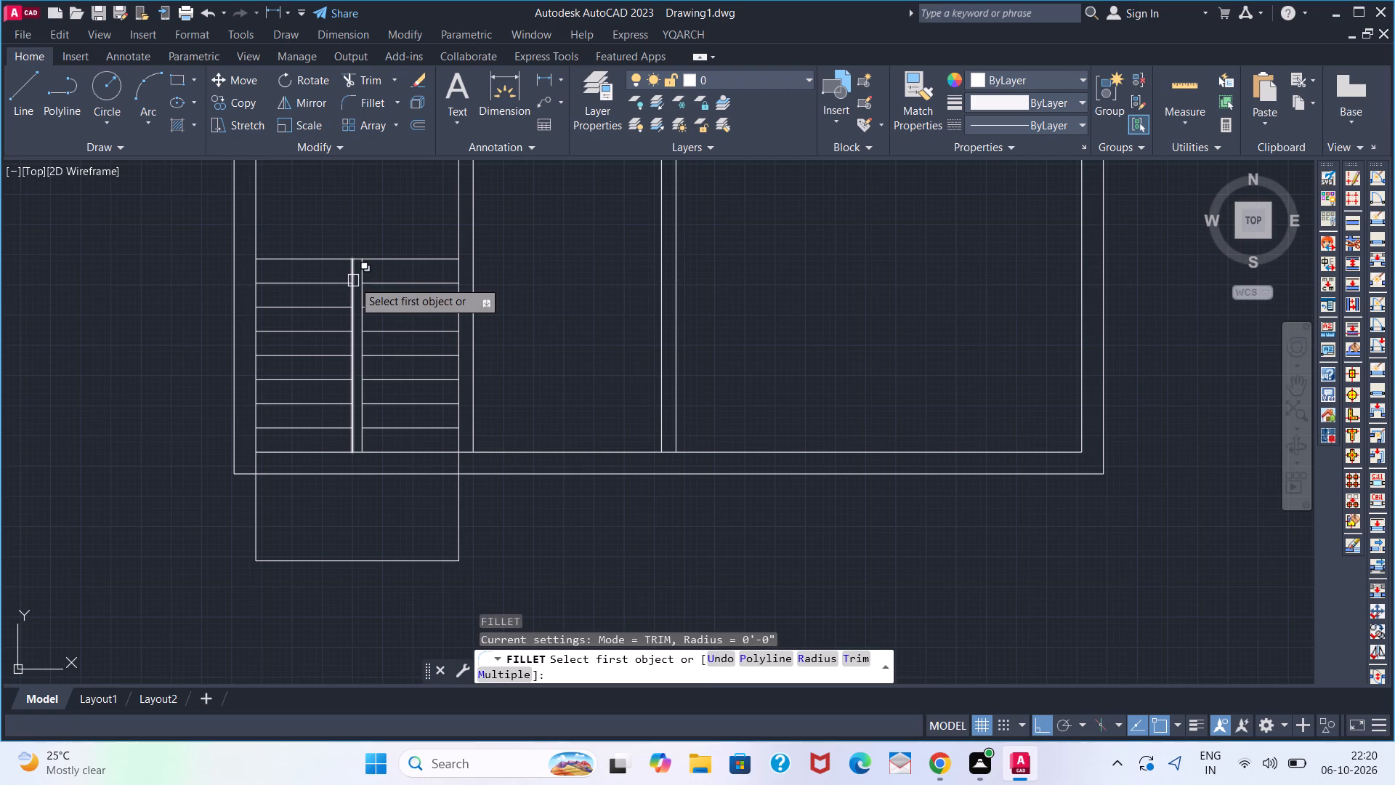
key(r)
key(space)
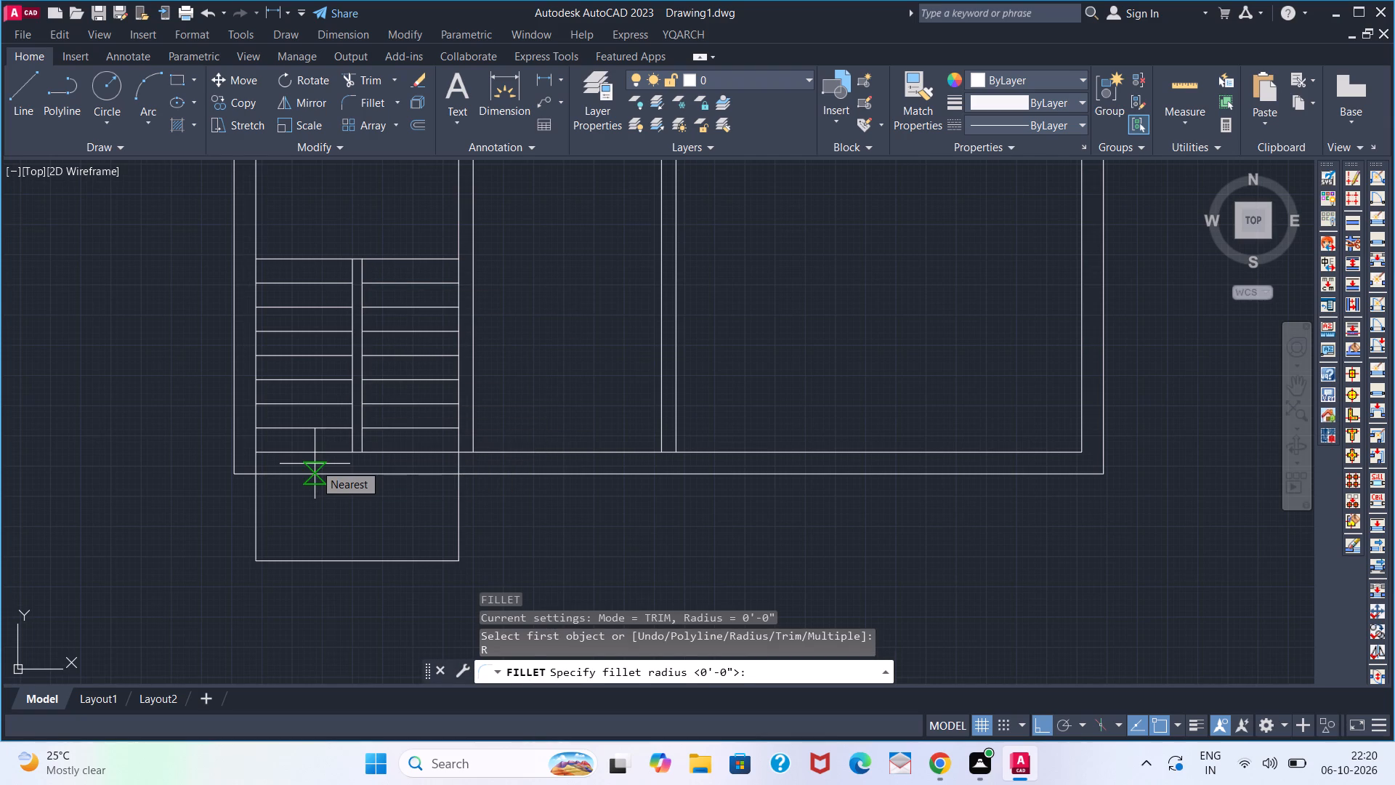
text(1')
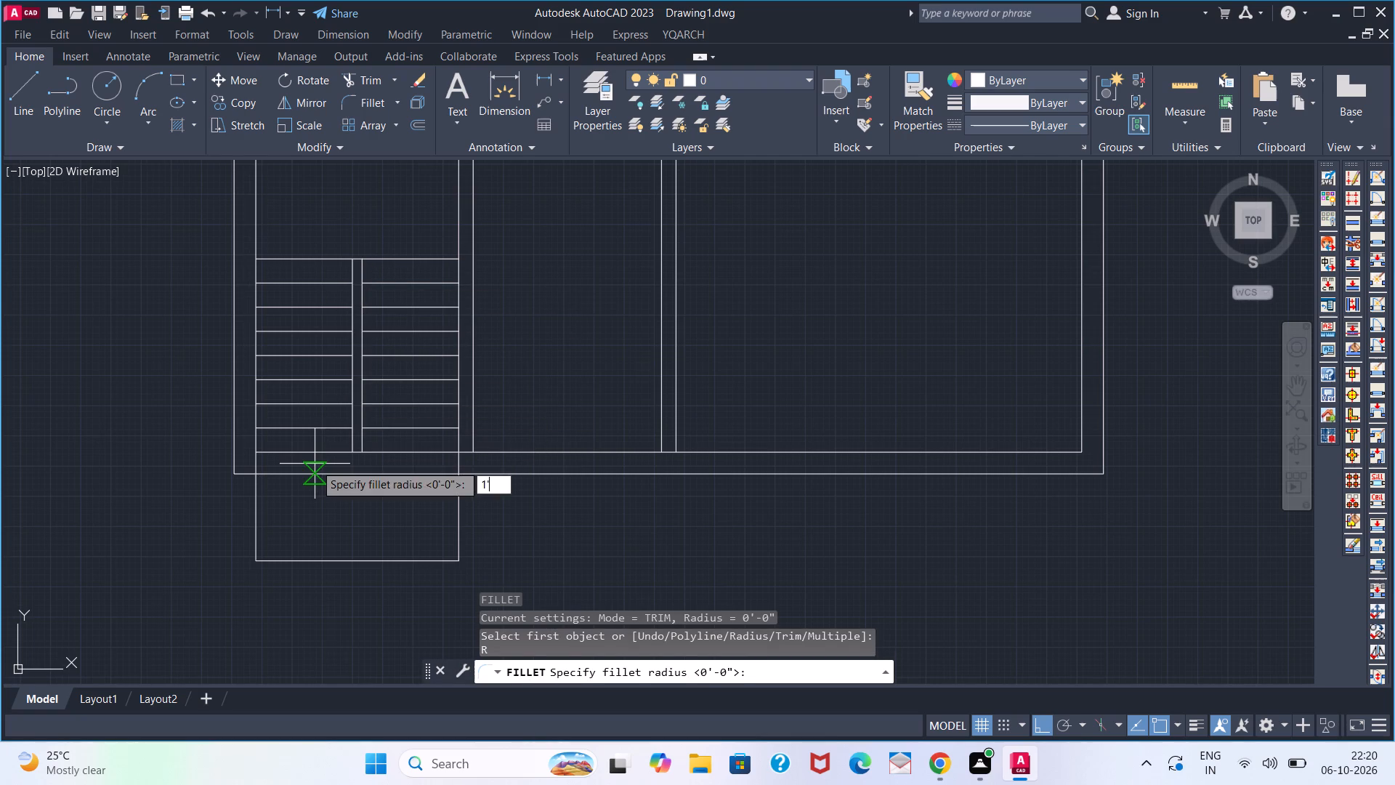
key(Return)
click(262, 526)
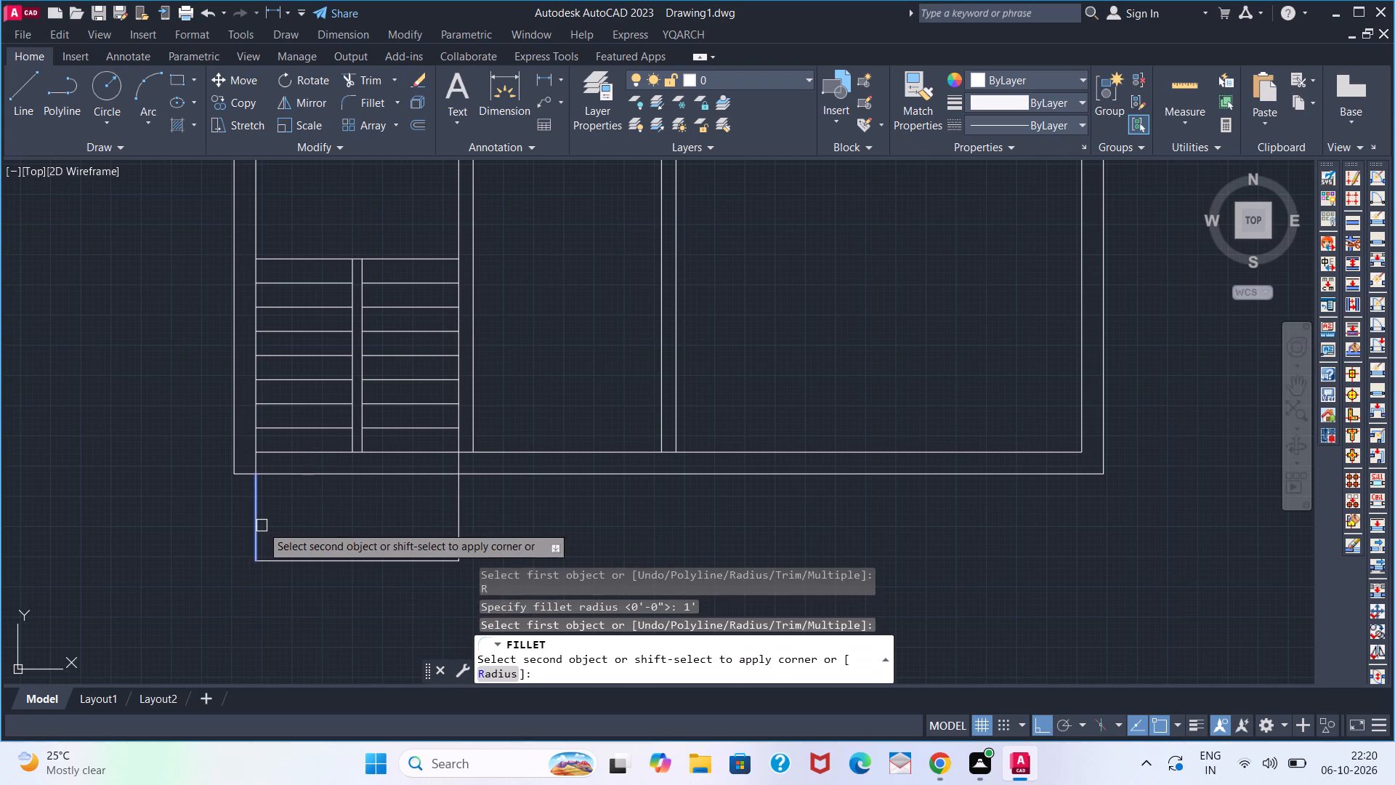
click(288, 563)
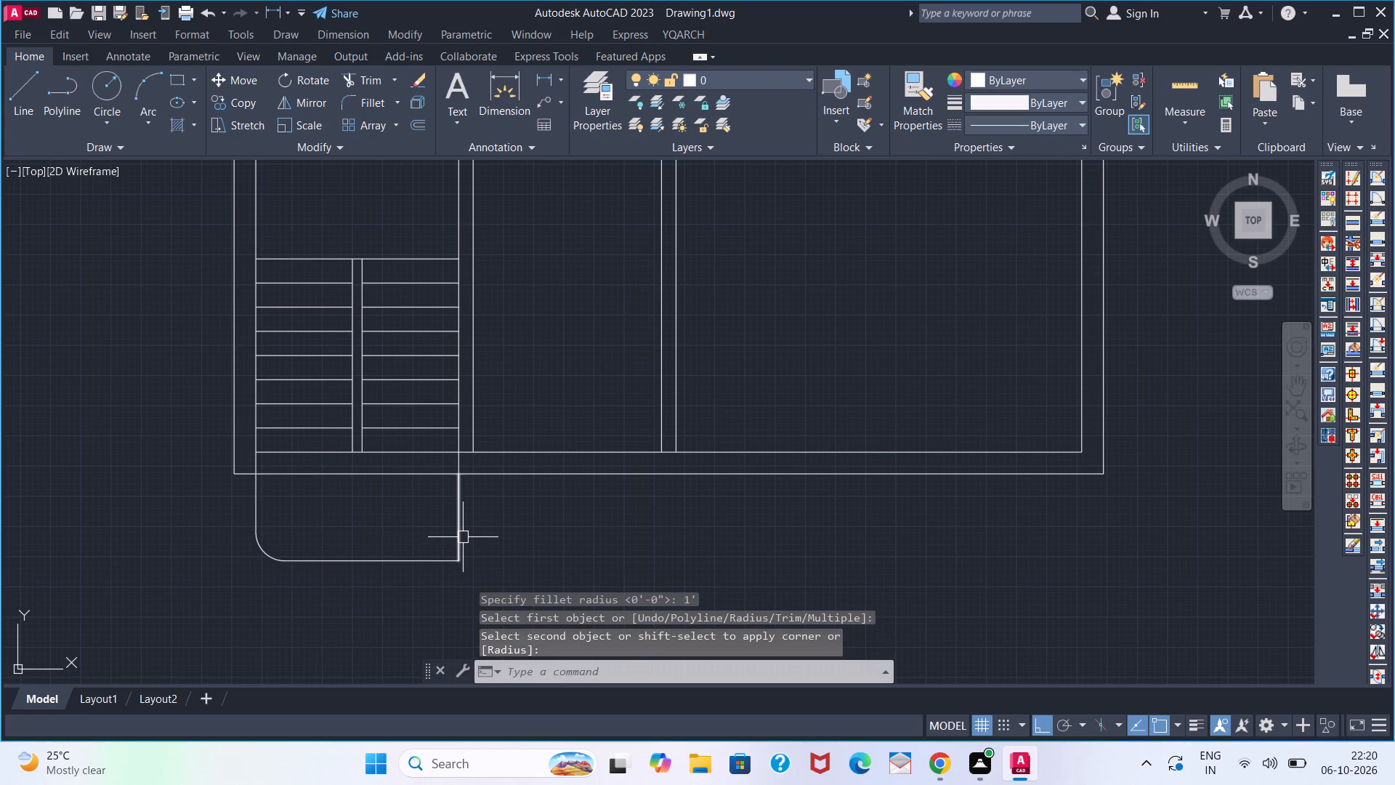
Fillet the lower-right corner of the landing outline with the same 1' radius.
click(463, 537)
key(Escape)
key(space)
key(space)
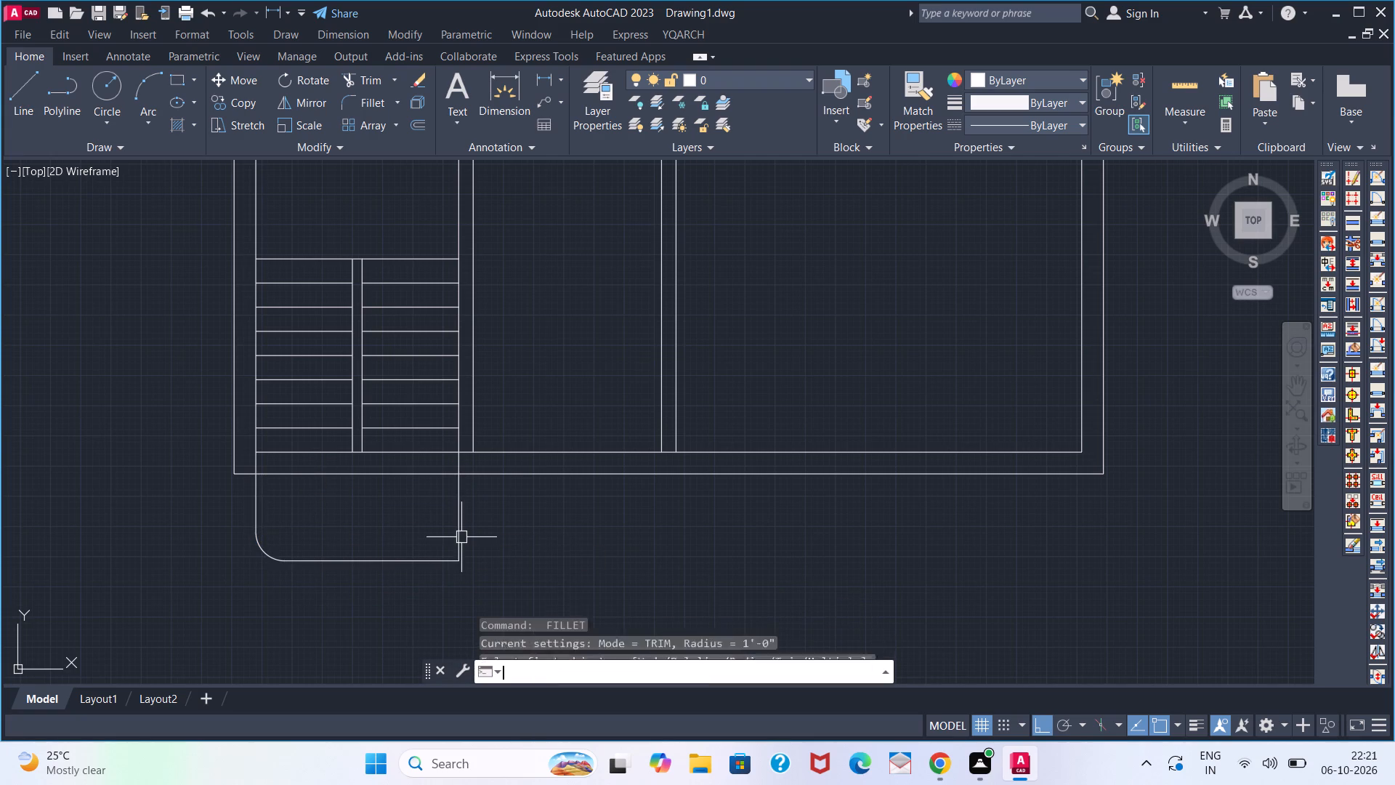
click(461, 537)
key(space)
click(461, 542)
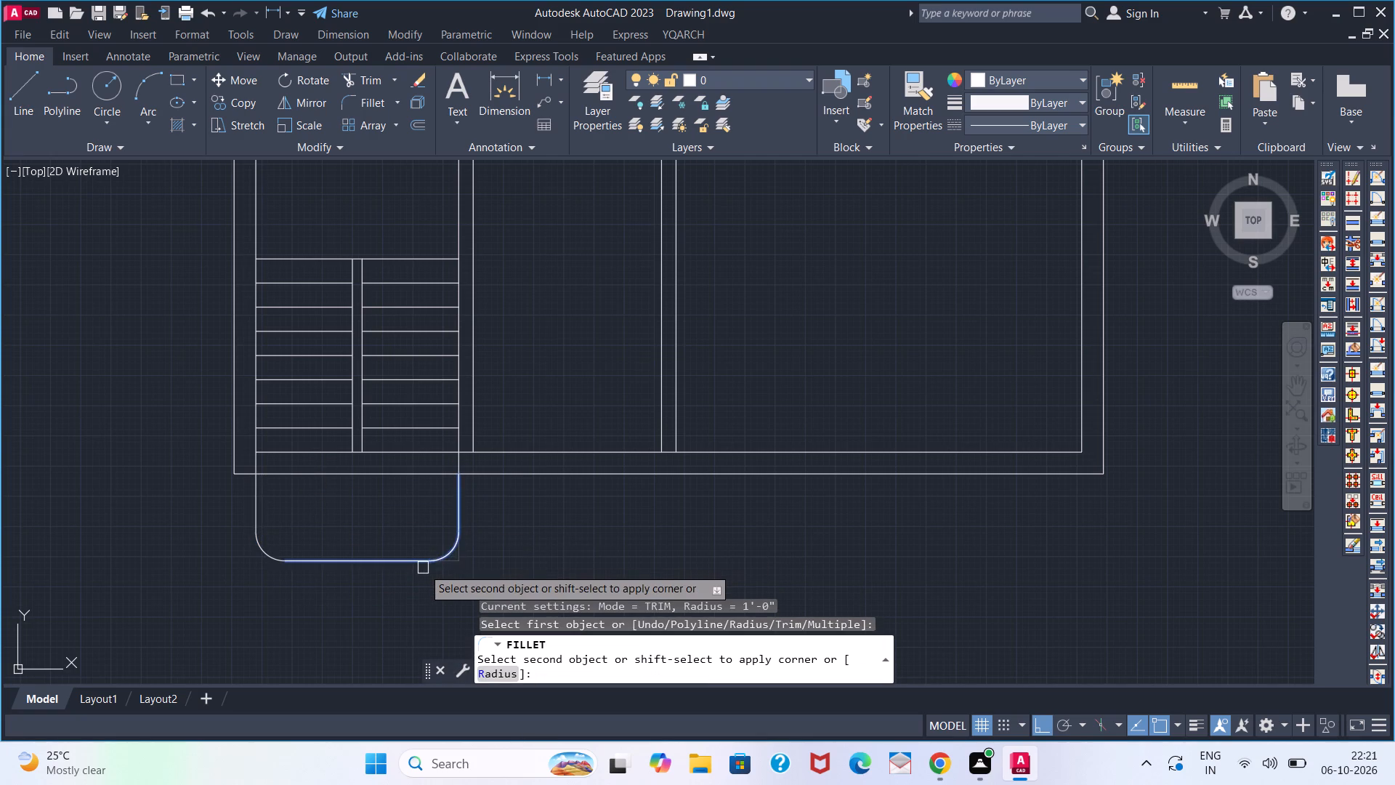
click(422, 562)
key(space)
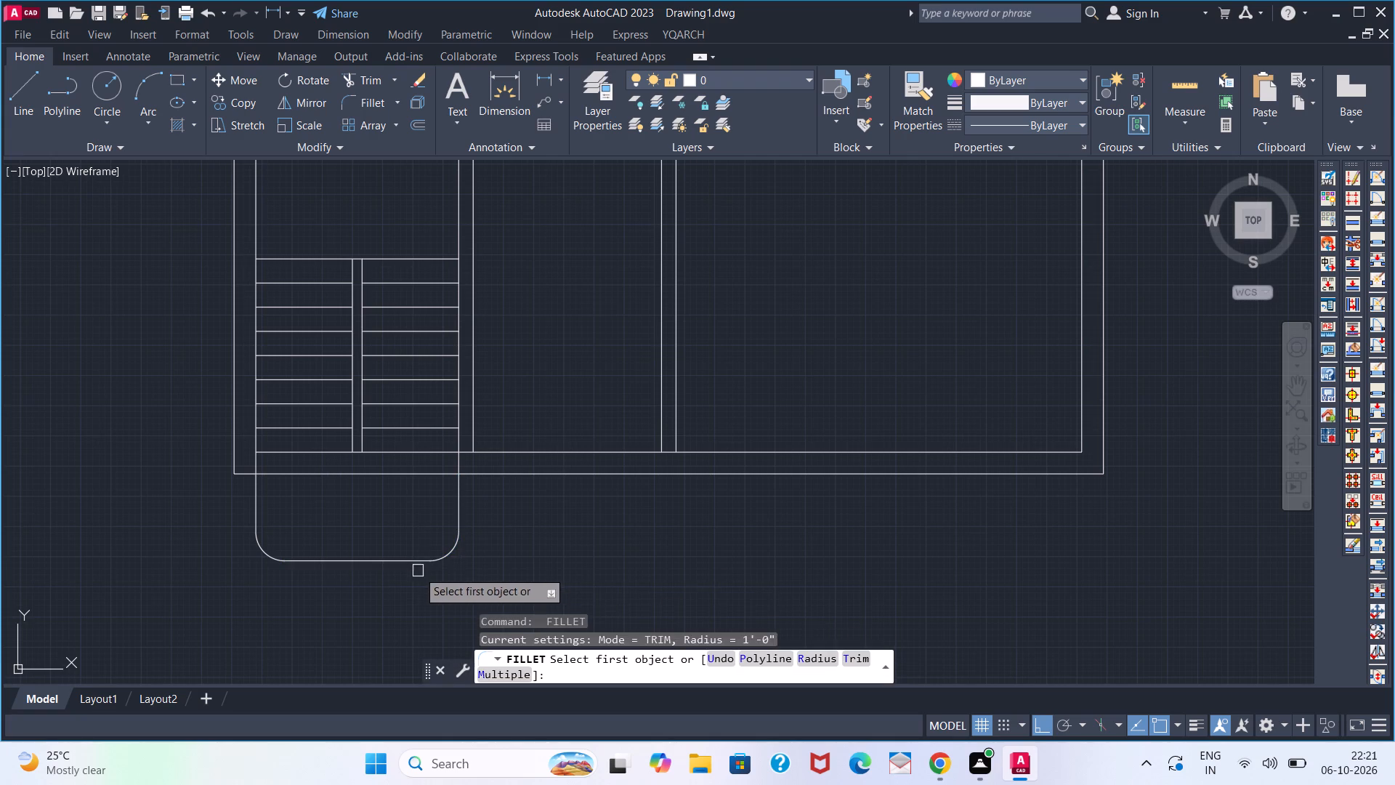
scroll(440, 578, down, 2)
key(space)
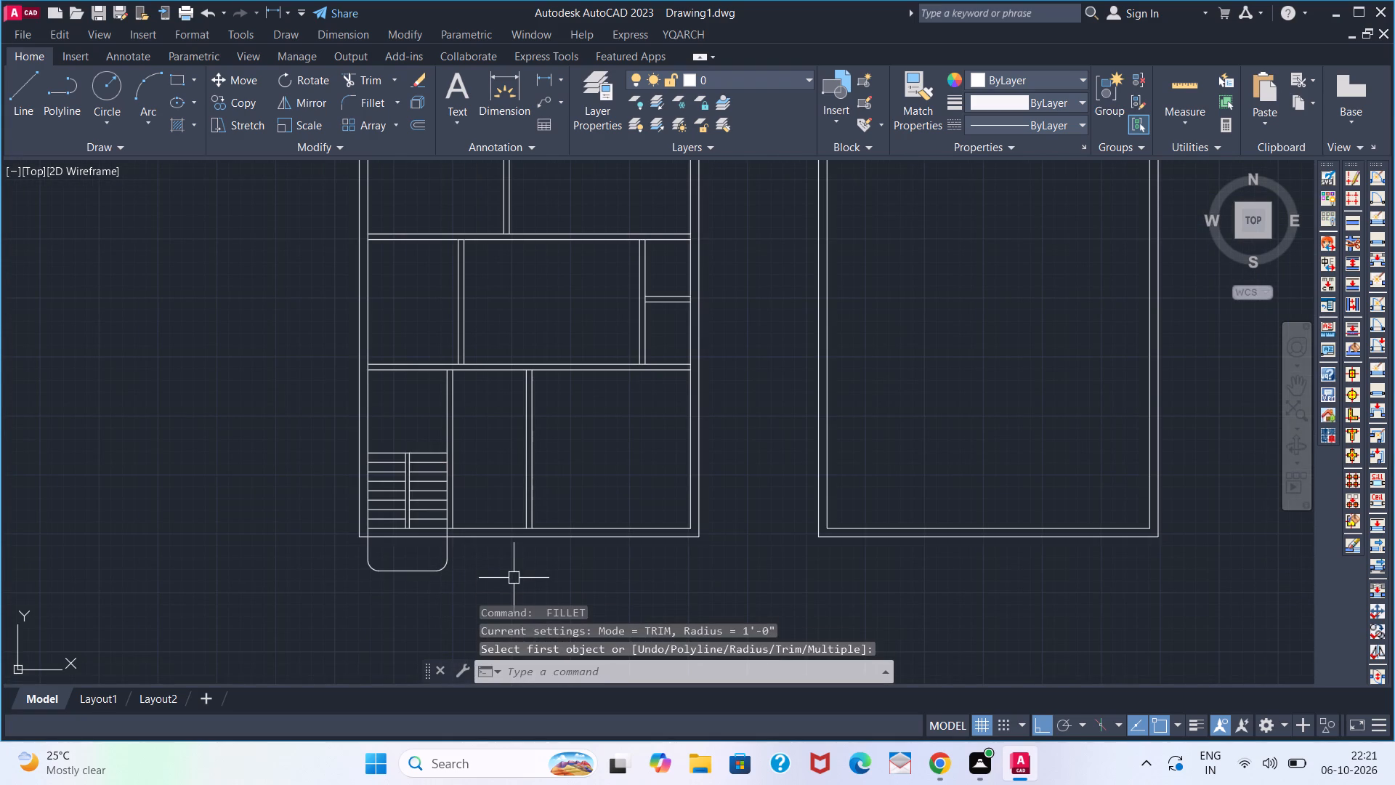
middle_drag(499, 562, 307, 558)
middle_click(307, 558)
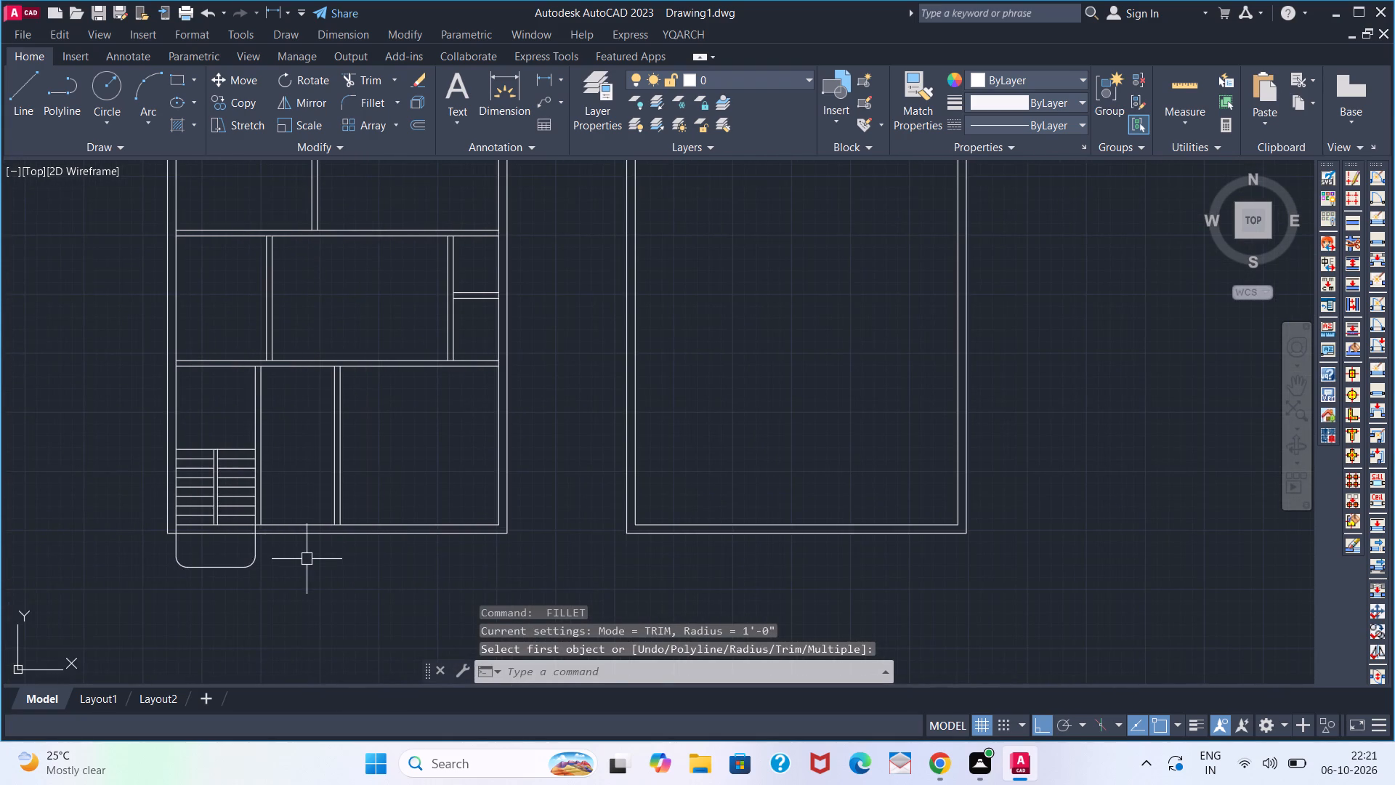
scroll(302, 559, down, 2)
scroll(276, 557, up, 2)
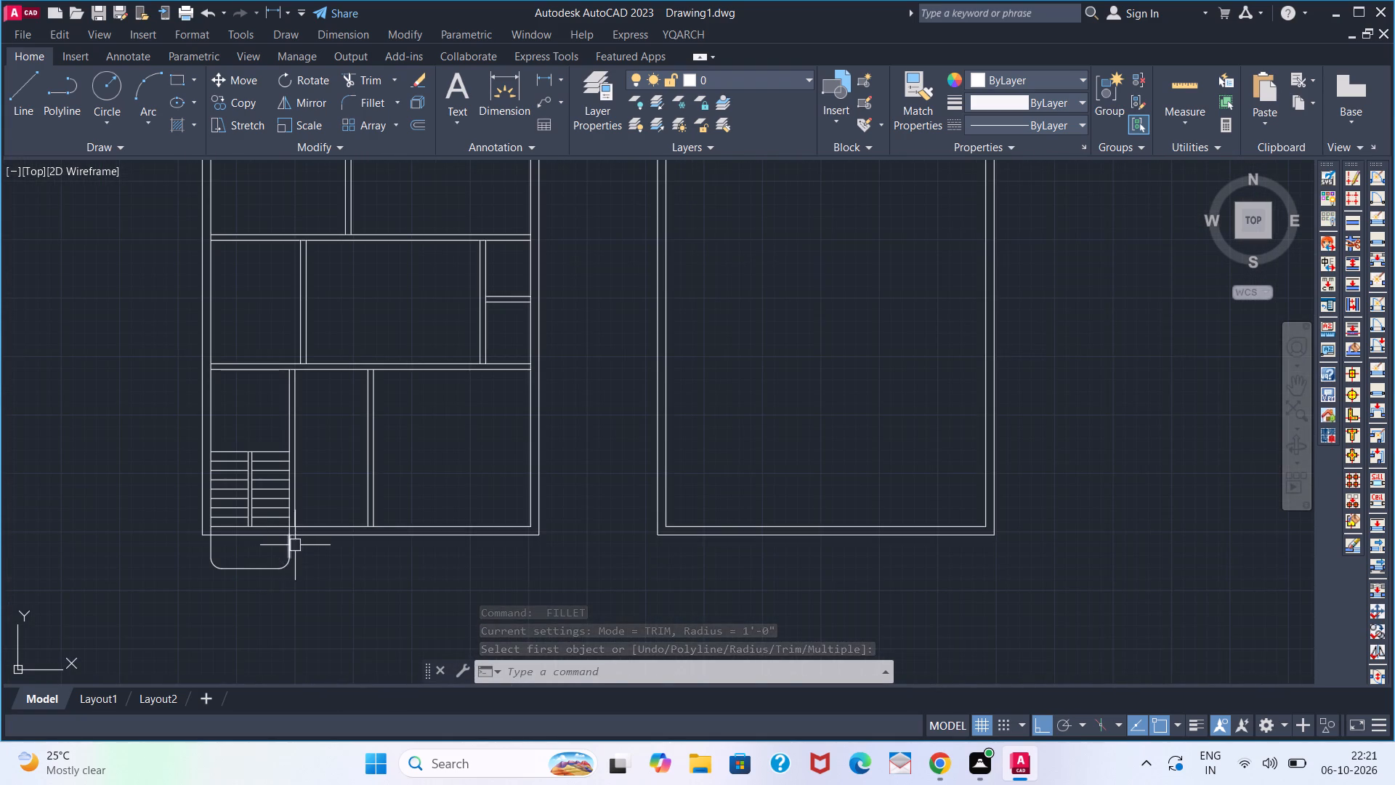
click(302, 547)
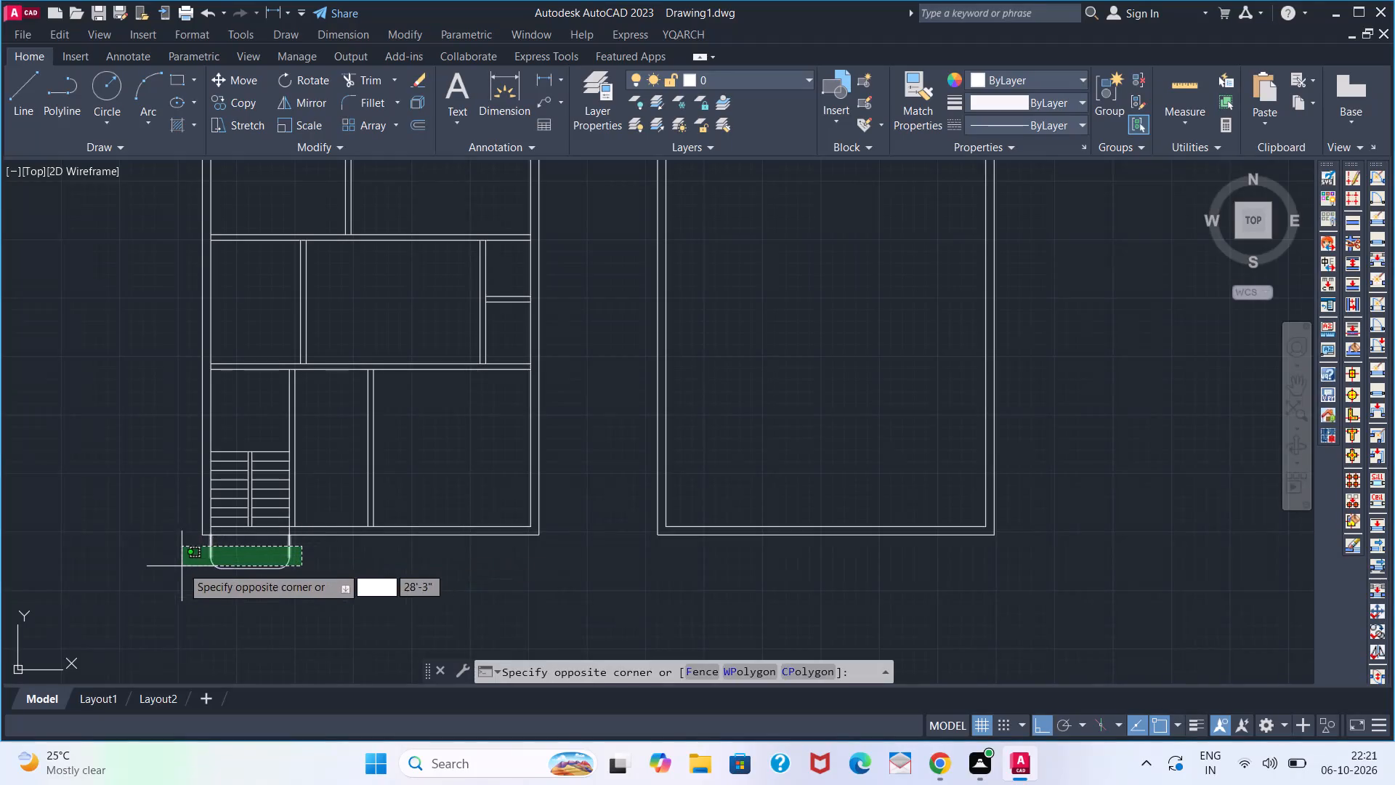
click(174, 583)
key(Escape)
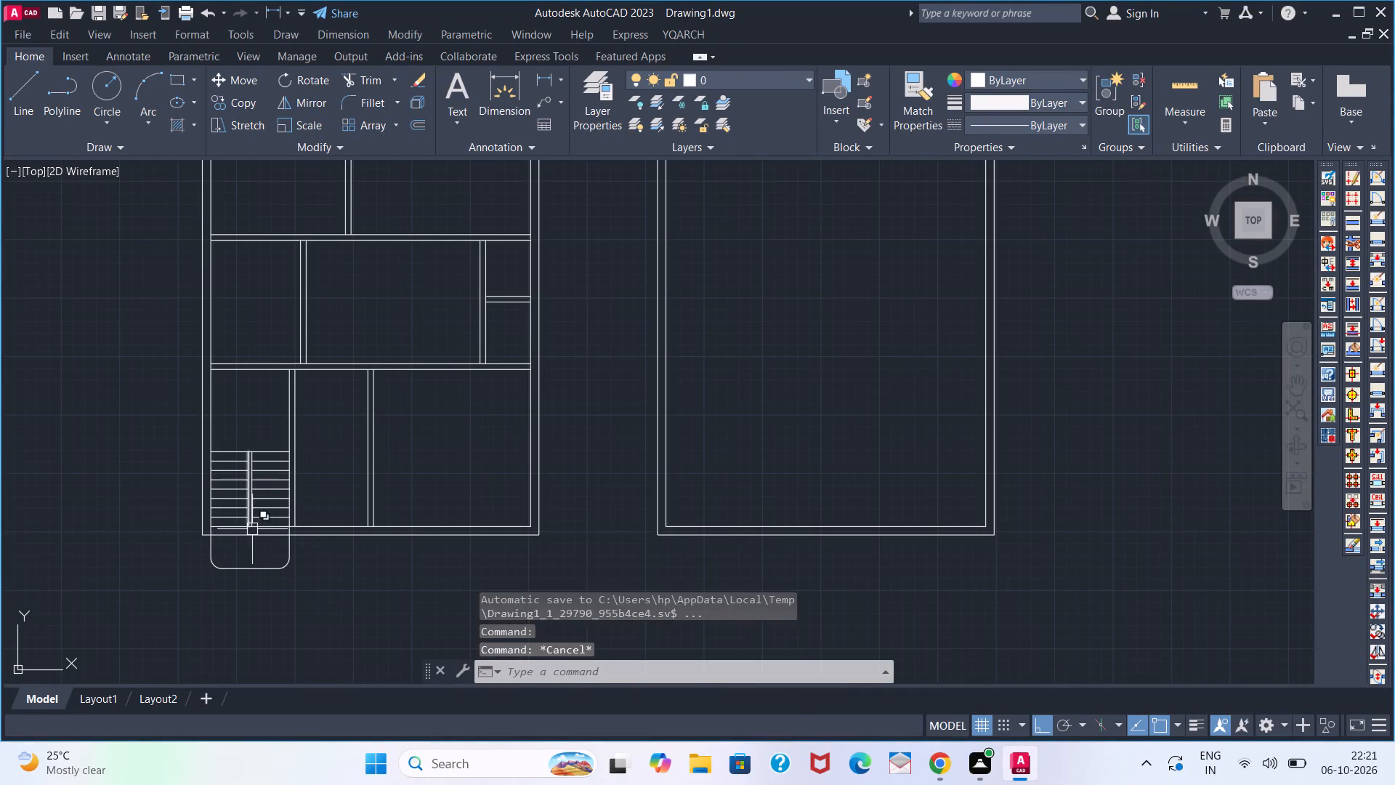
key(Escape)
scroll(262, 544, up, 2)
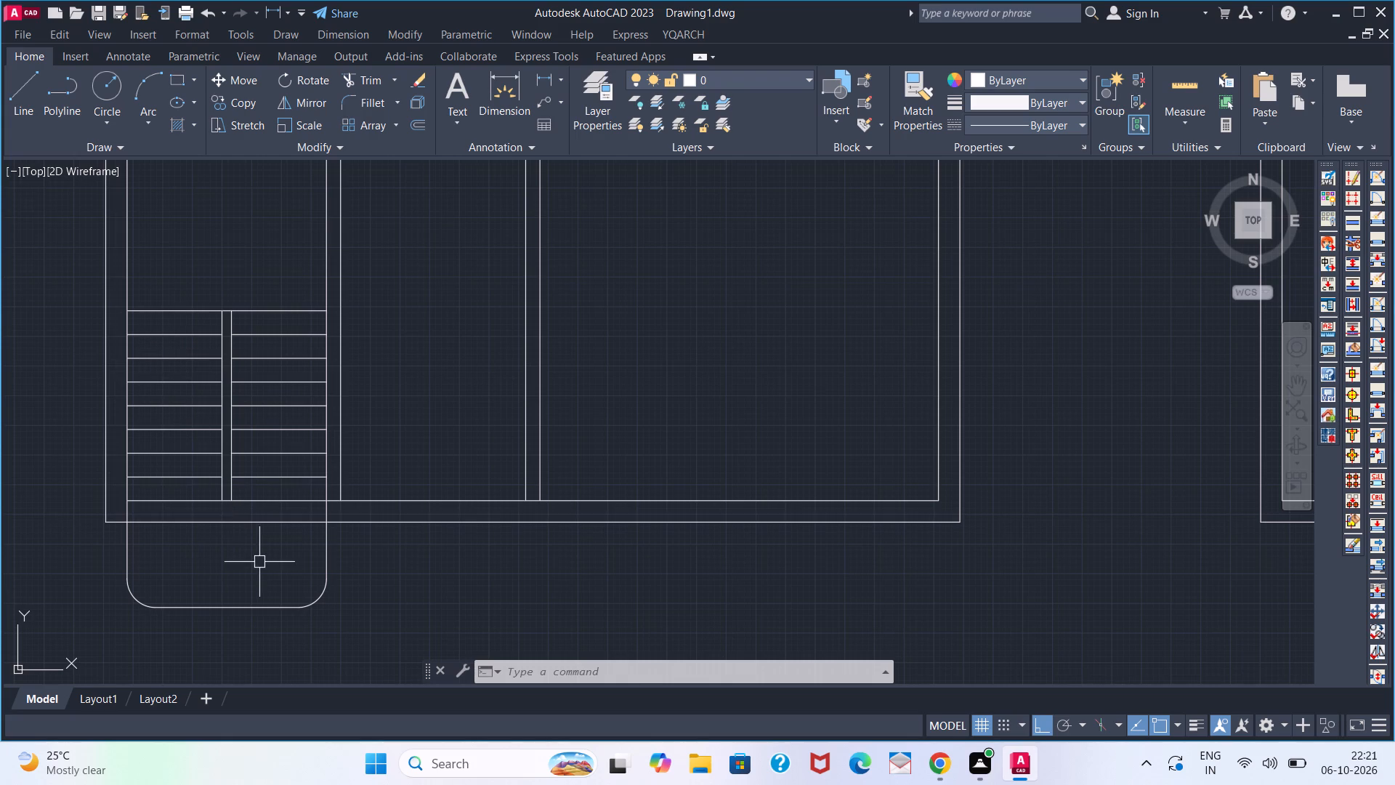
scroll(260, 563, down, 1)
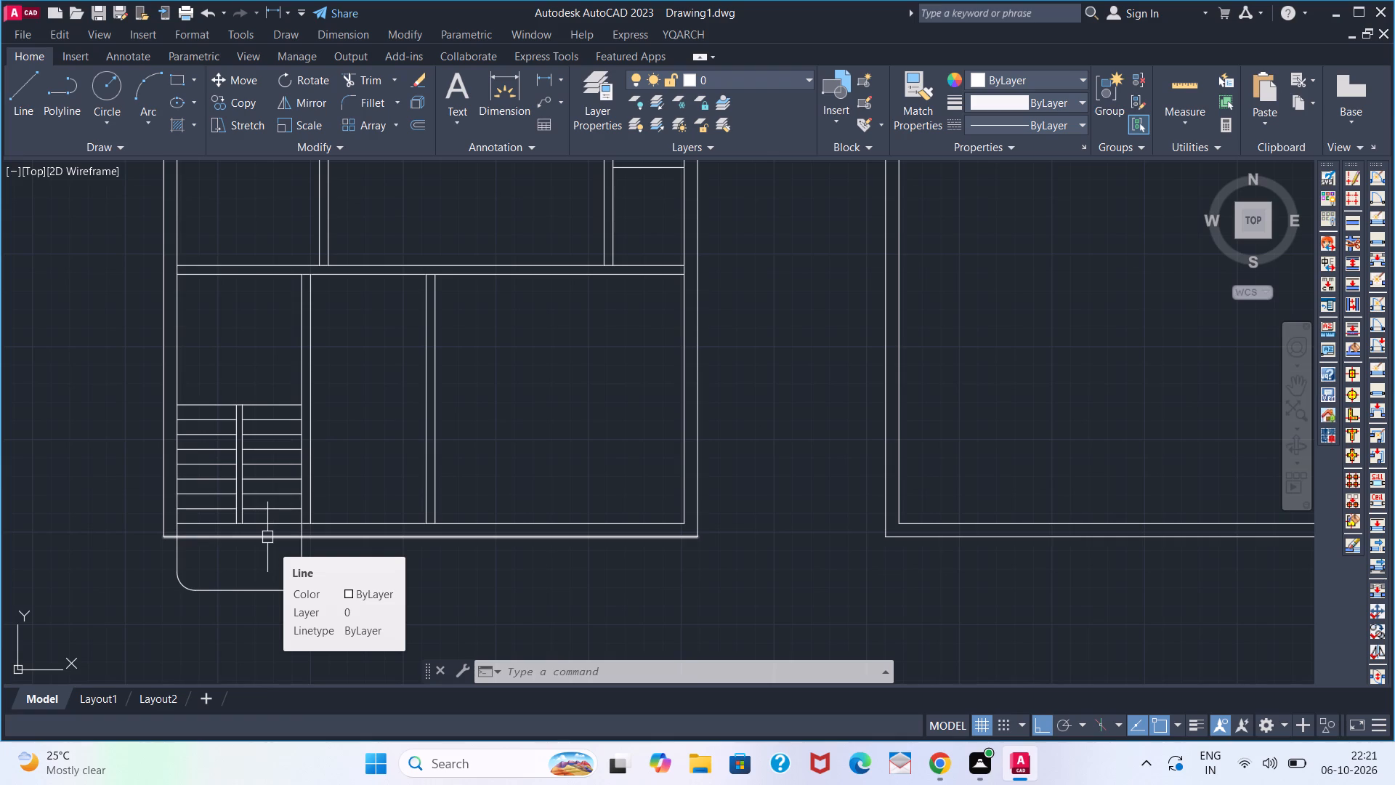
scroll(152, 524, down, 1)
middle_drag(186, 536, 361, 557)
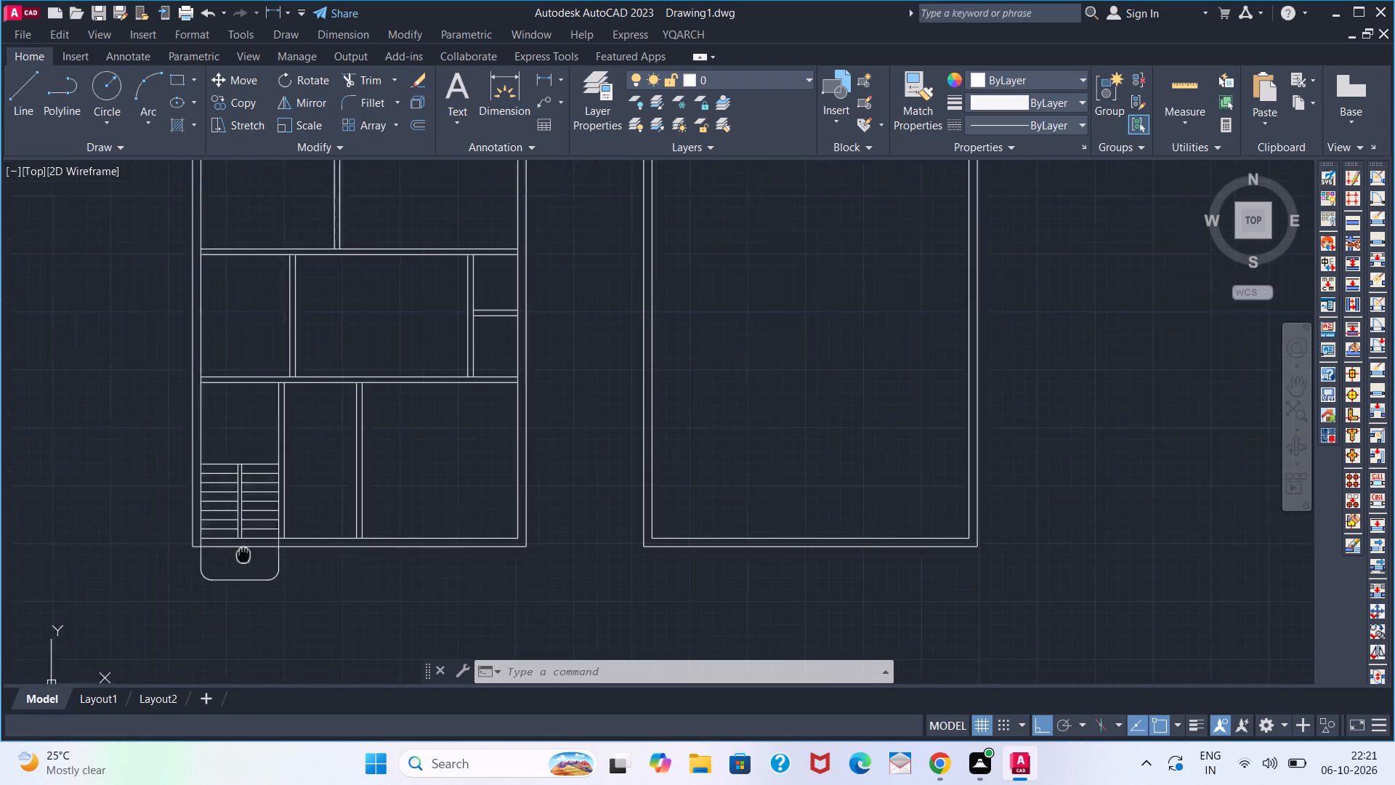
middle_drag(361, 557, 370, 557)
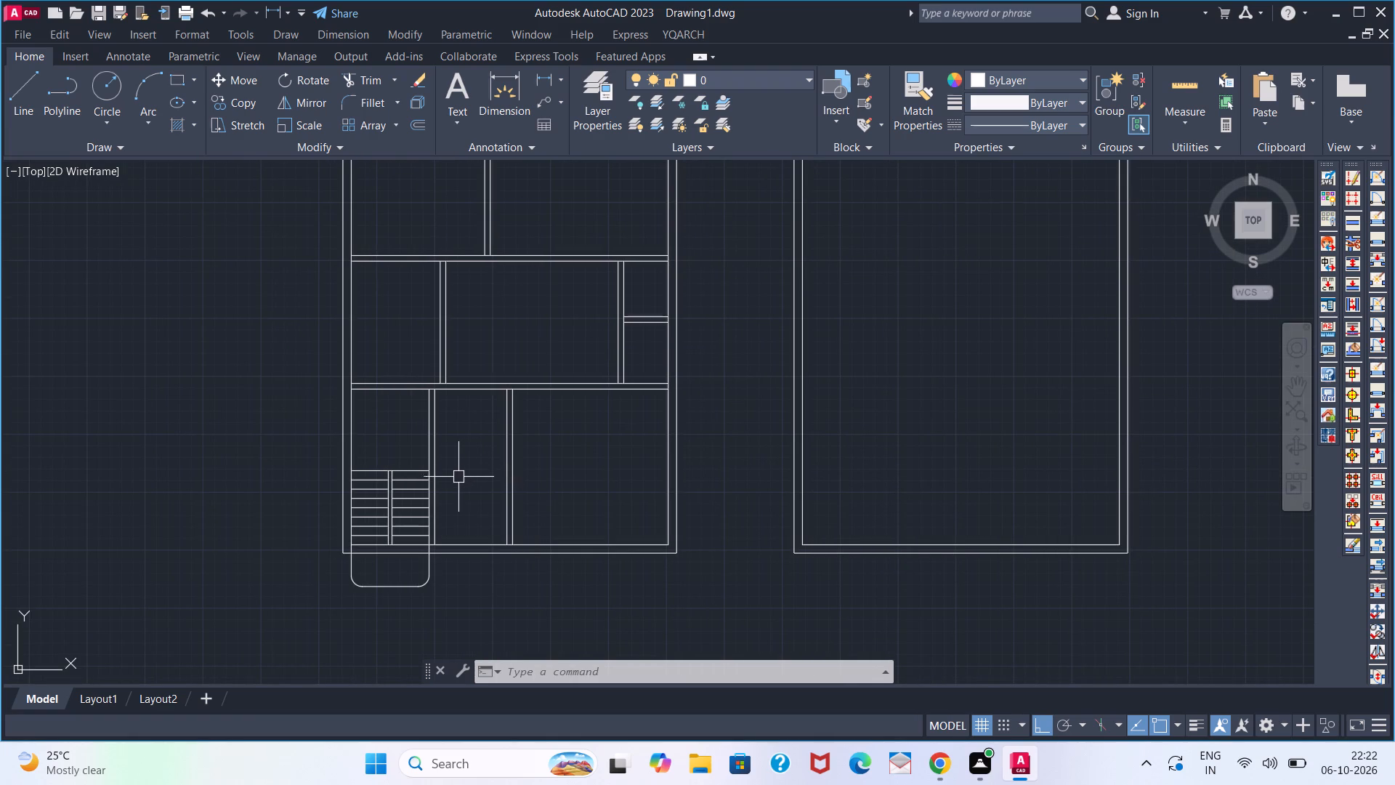
Extend the top line of the right-hand stair flight across to the 7' partition's outer line.
text(EX)
key(space)
click(415, 472)
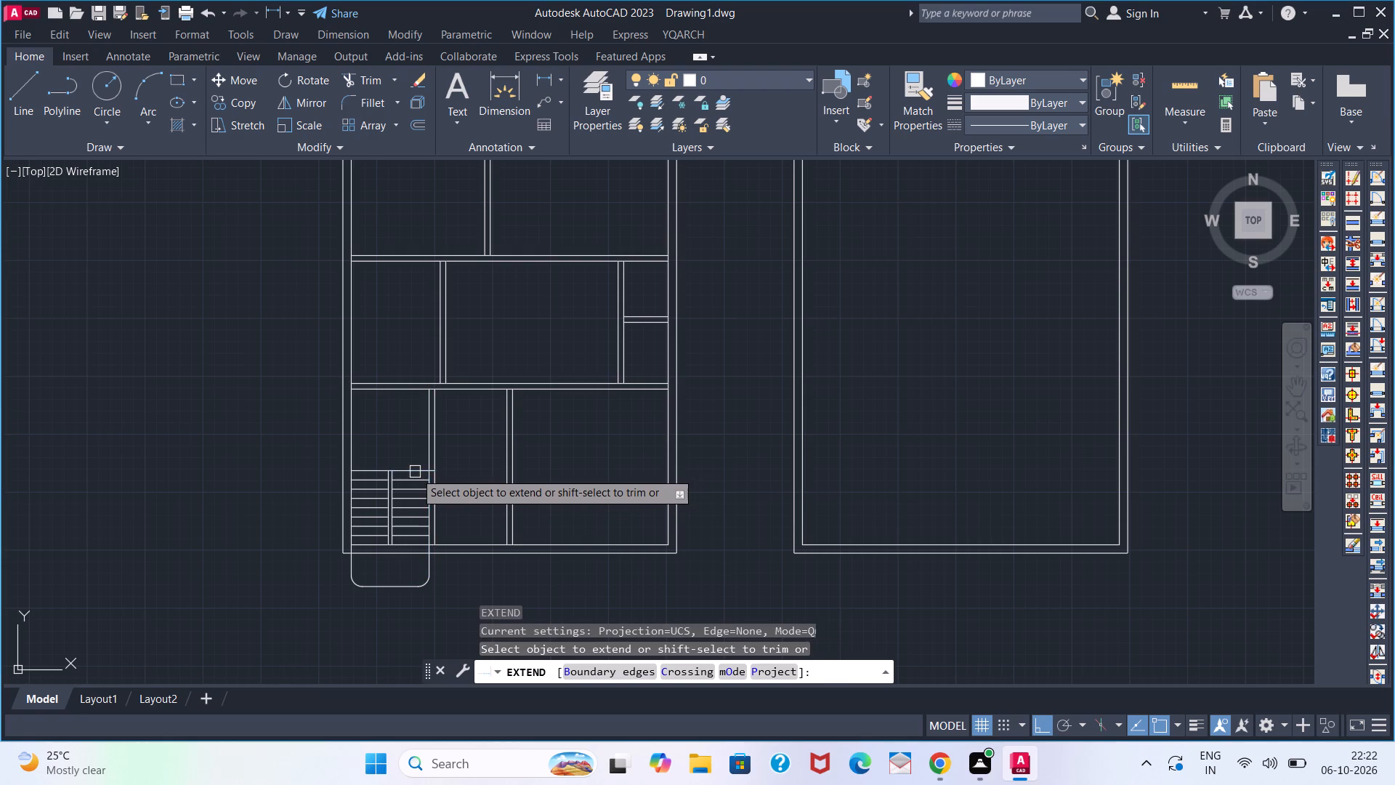
key(space)
Trim away both lines of the 7' partition above the top of the staircase.
text(TR)
key(space)
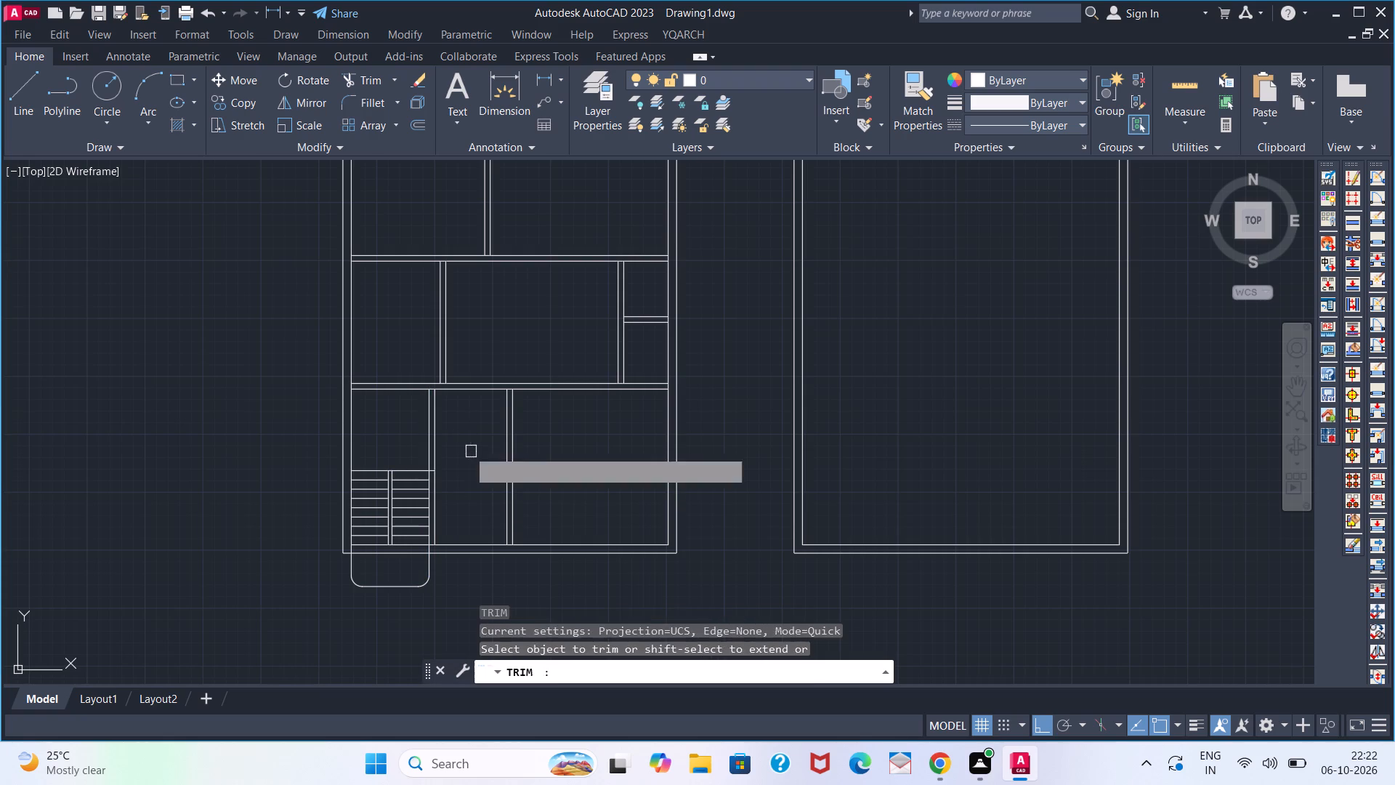
drag(458, 445, 448, 443)
click(398, 443)
key(space)
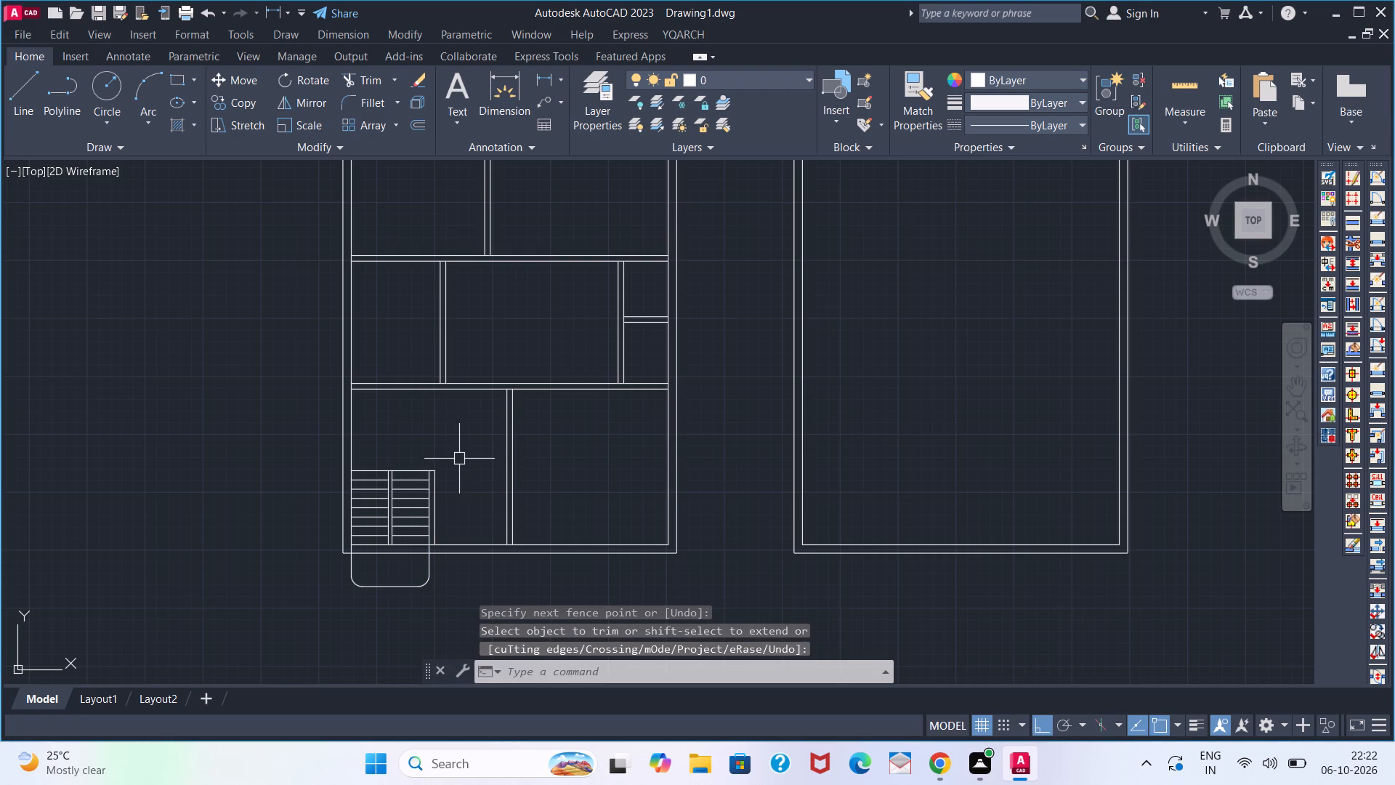
Measure the inner width and depth of the ground plan's lower-right room using linear dimensions, without placing them.
middle_drag(482, 496, 476, 507)
middle_click(472, 516)
middle_drag(469, 519, 440, 510)
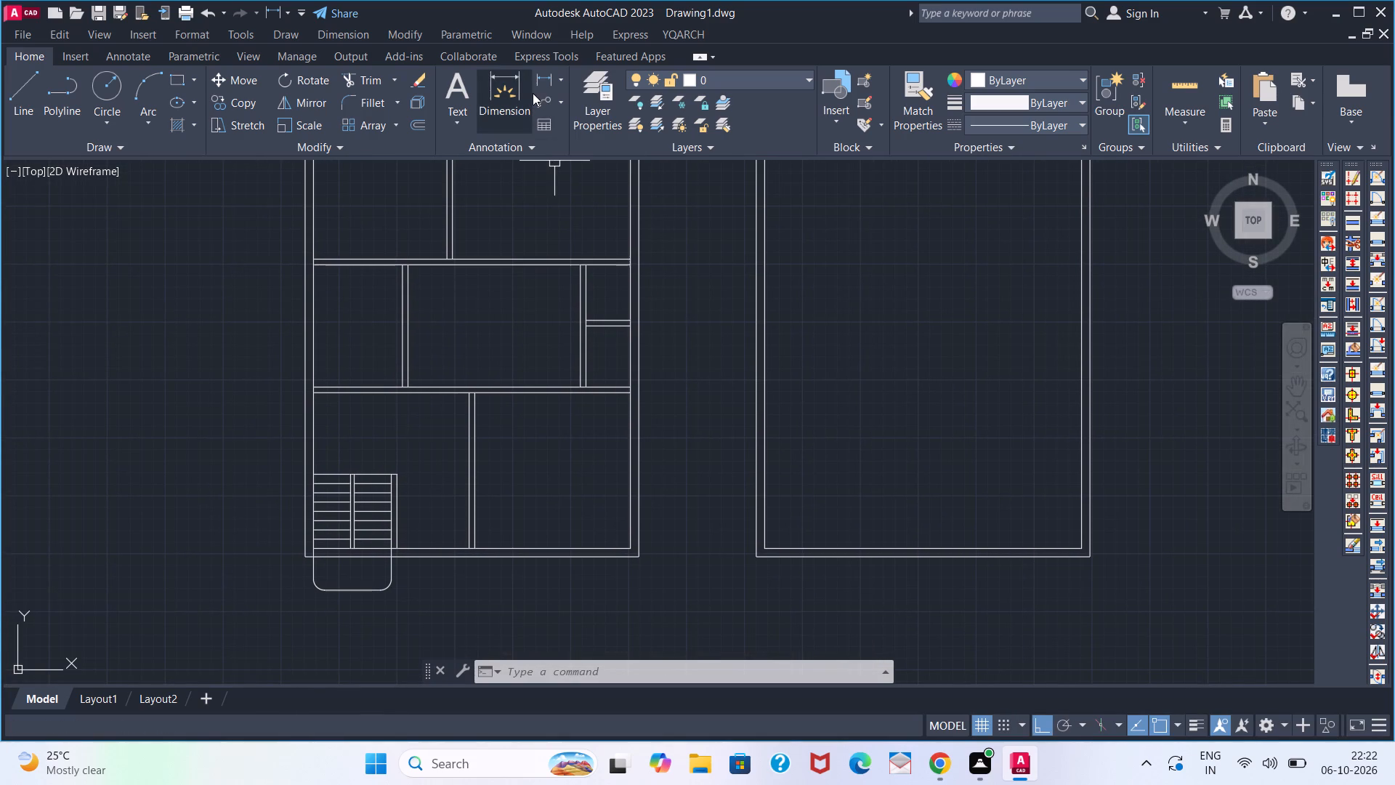
click(547, 80)
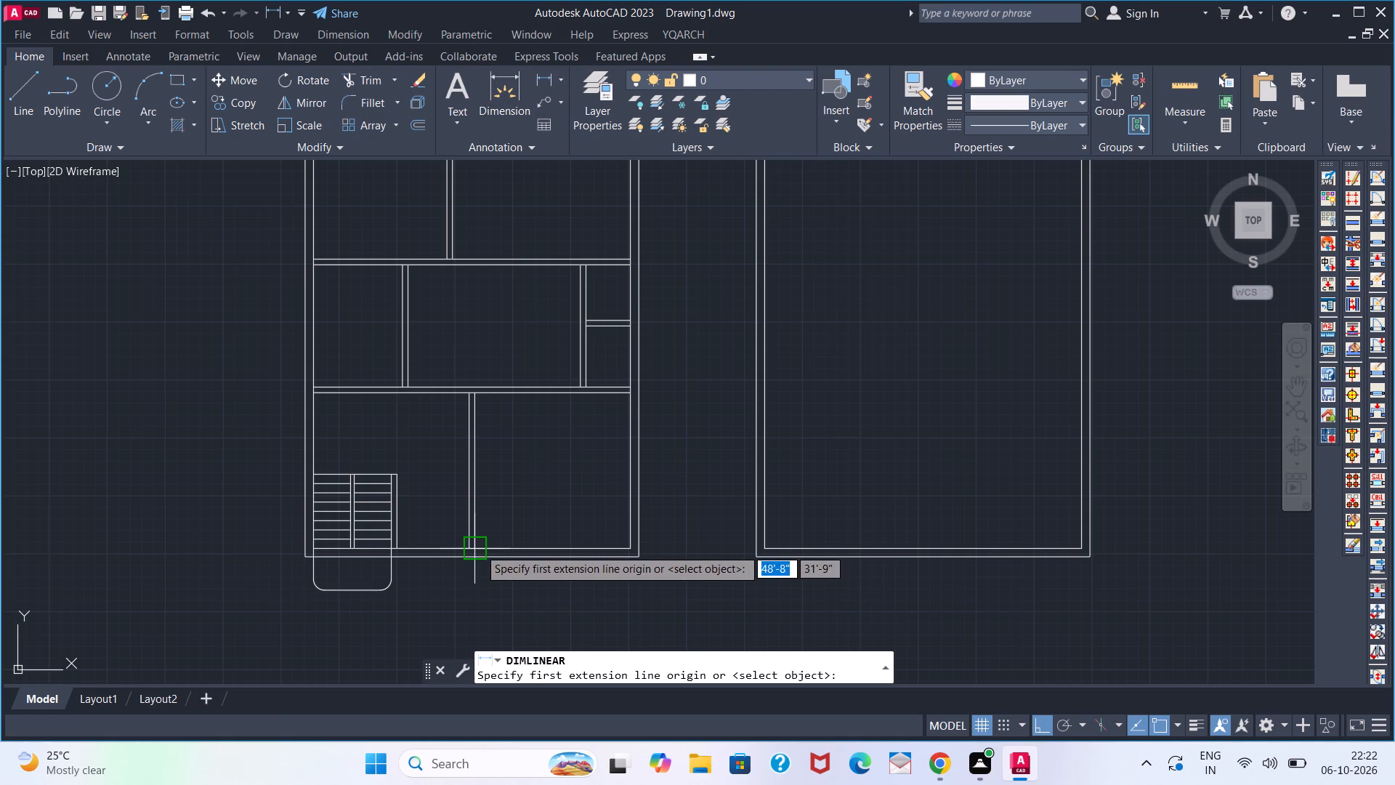
click(479, 548)
click(632, 549)
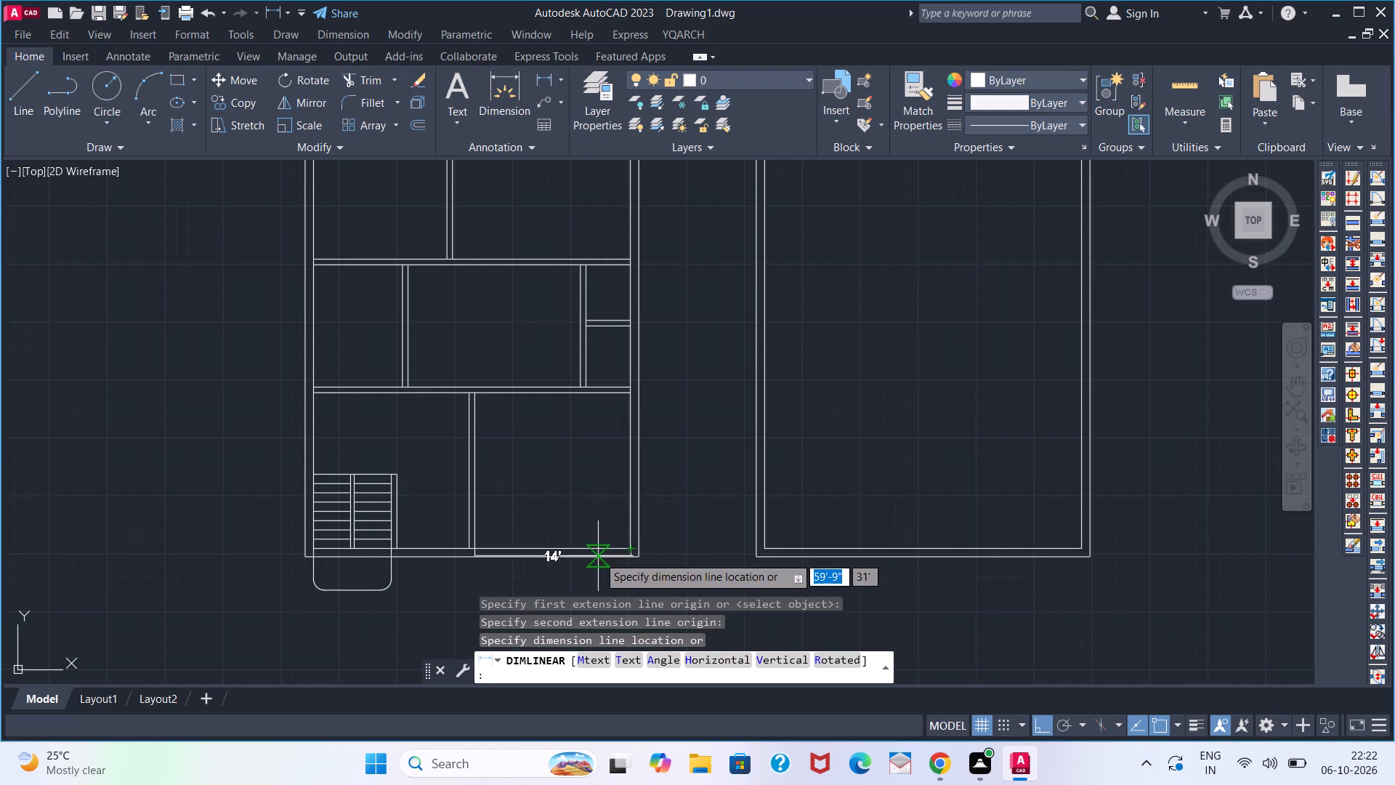
key(Escape)
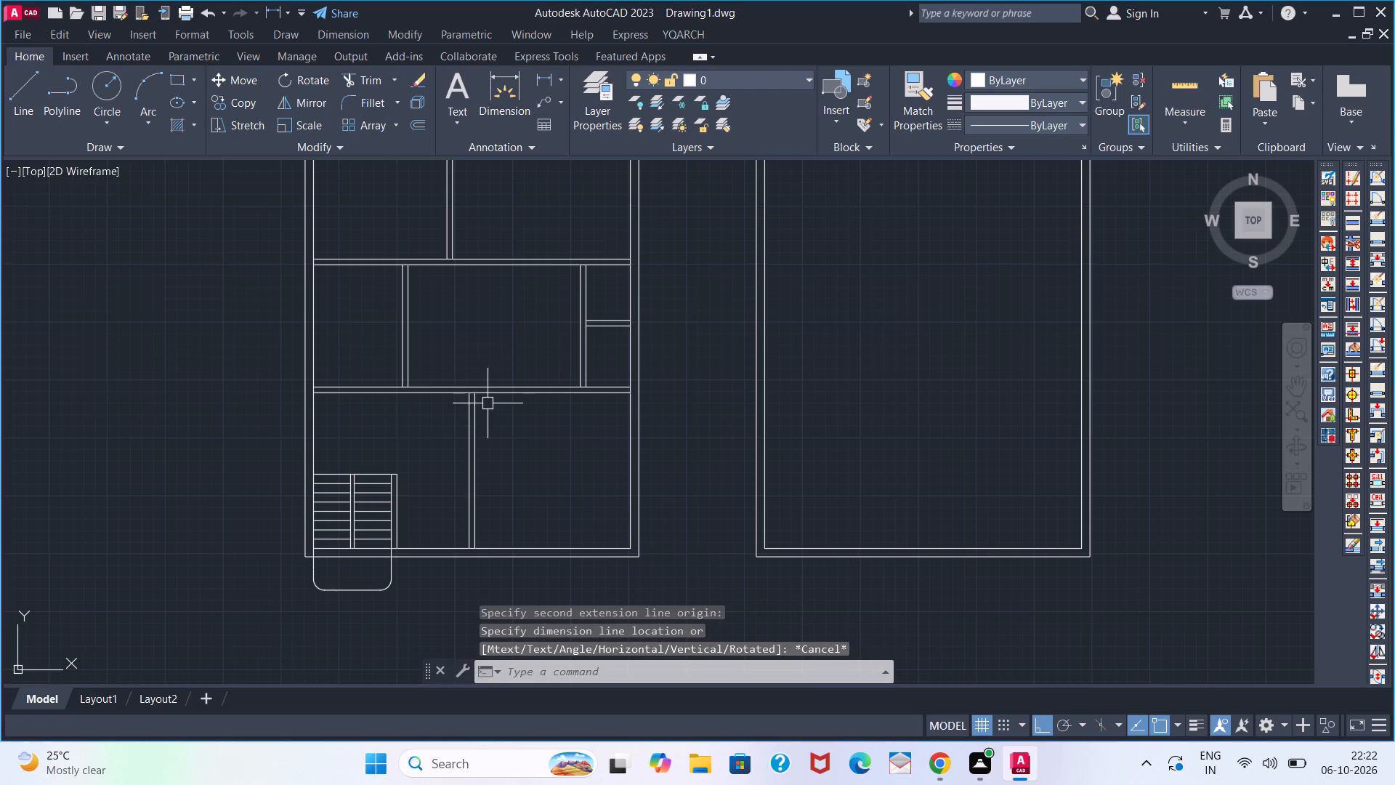
key(space)
click(474, 394)
click(473, 544)
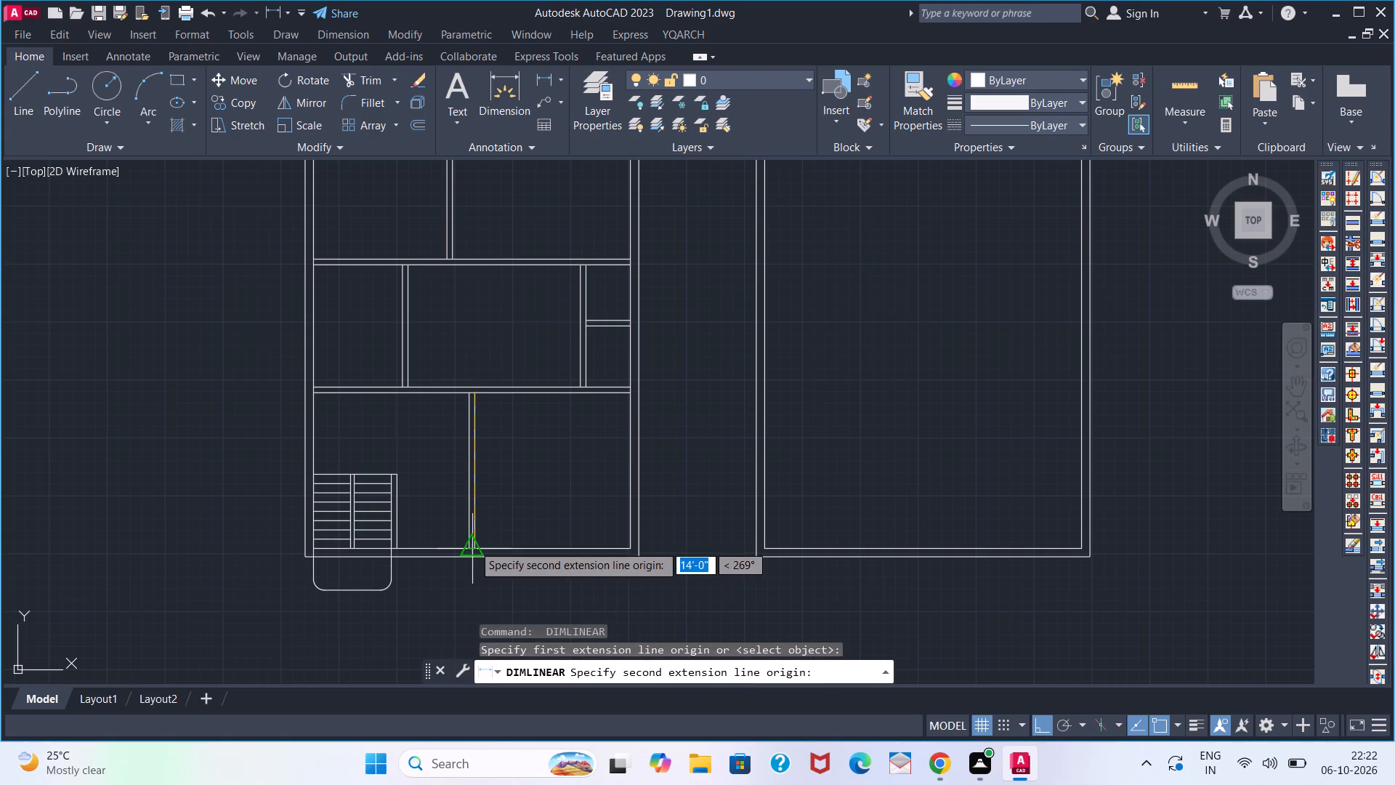
key(Escape)
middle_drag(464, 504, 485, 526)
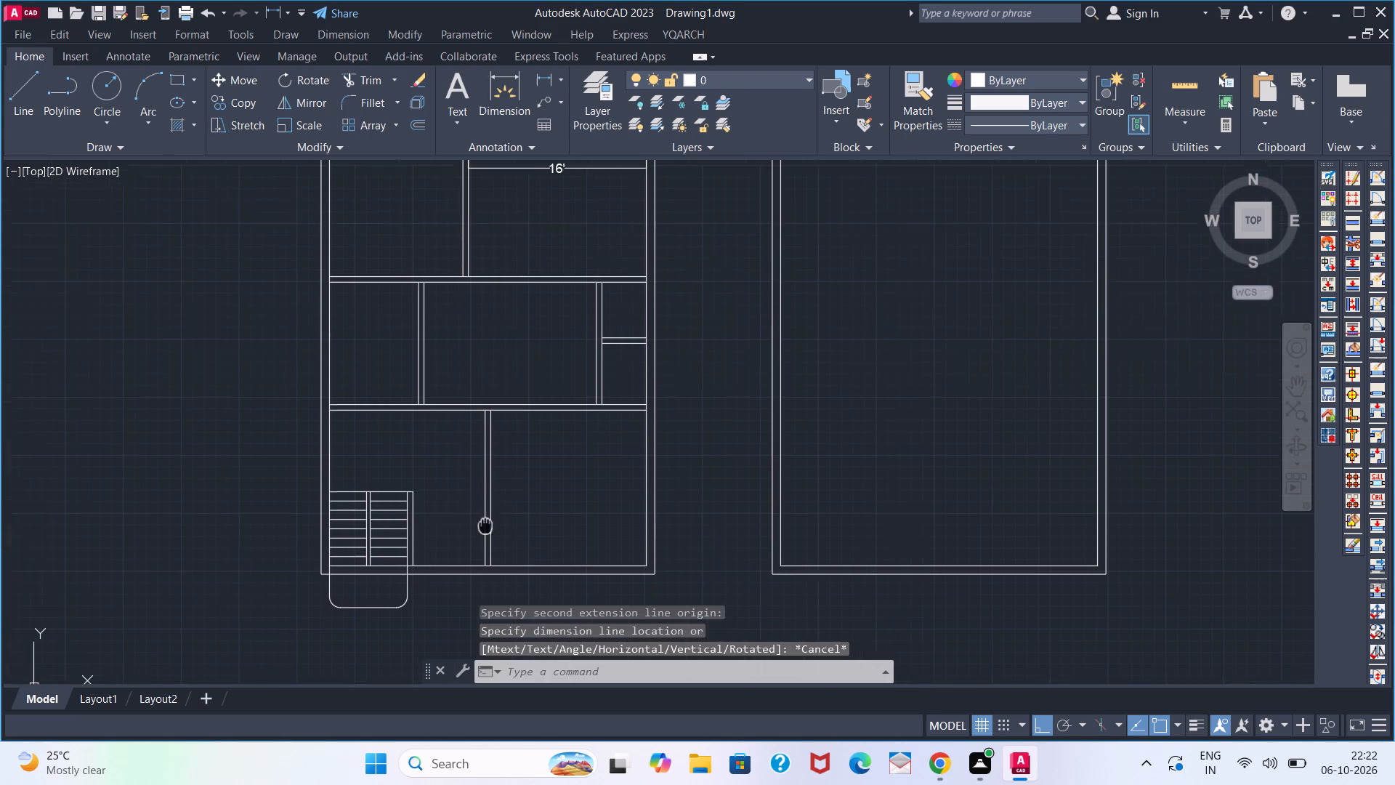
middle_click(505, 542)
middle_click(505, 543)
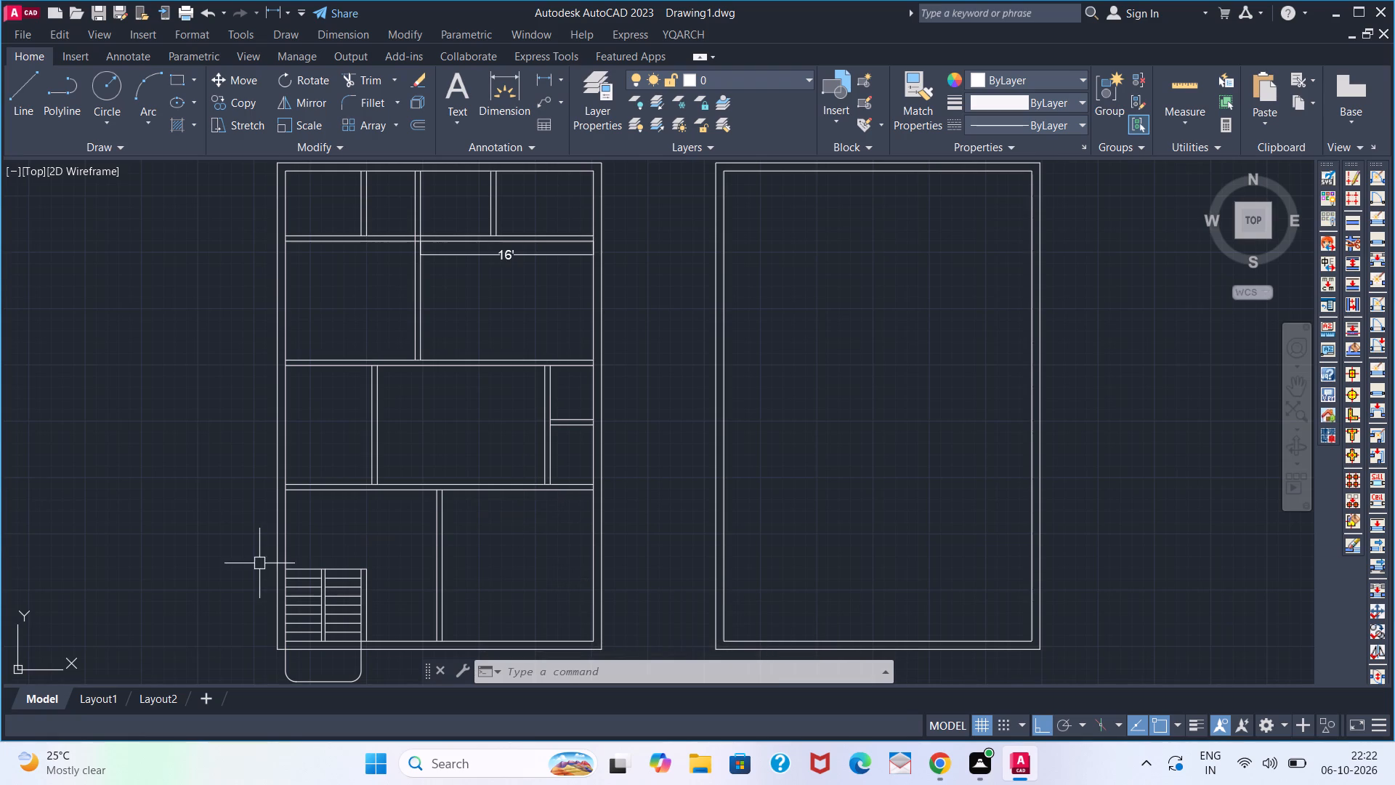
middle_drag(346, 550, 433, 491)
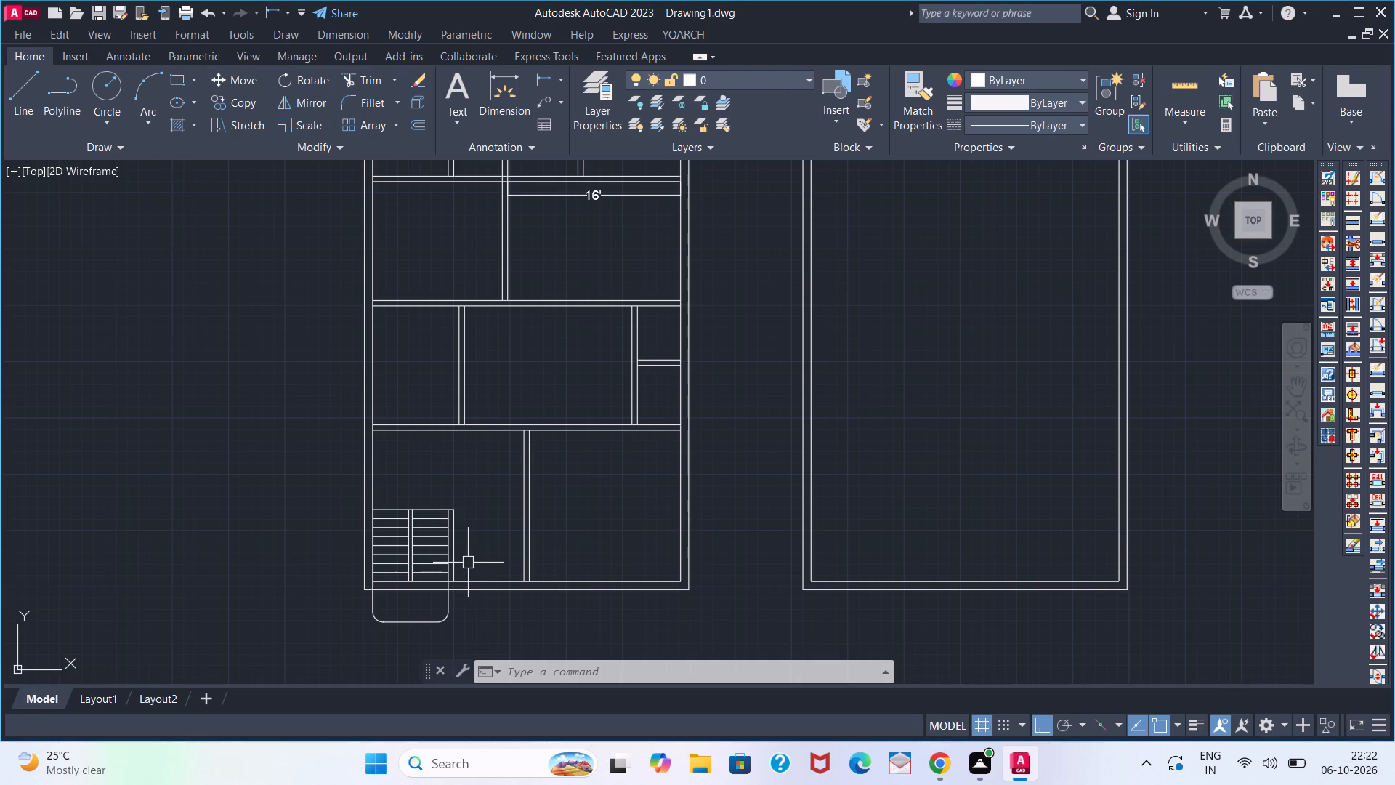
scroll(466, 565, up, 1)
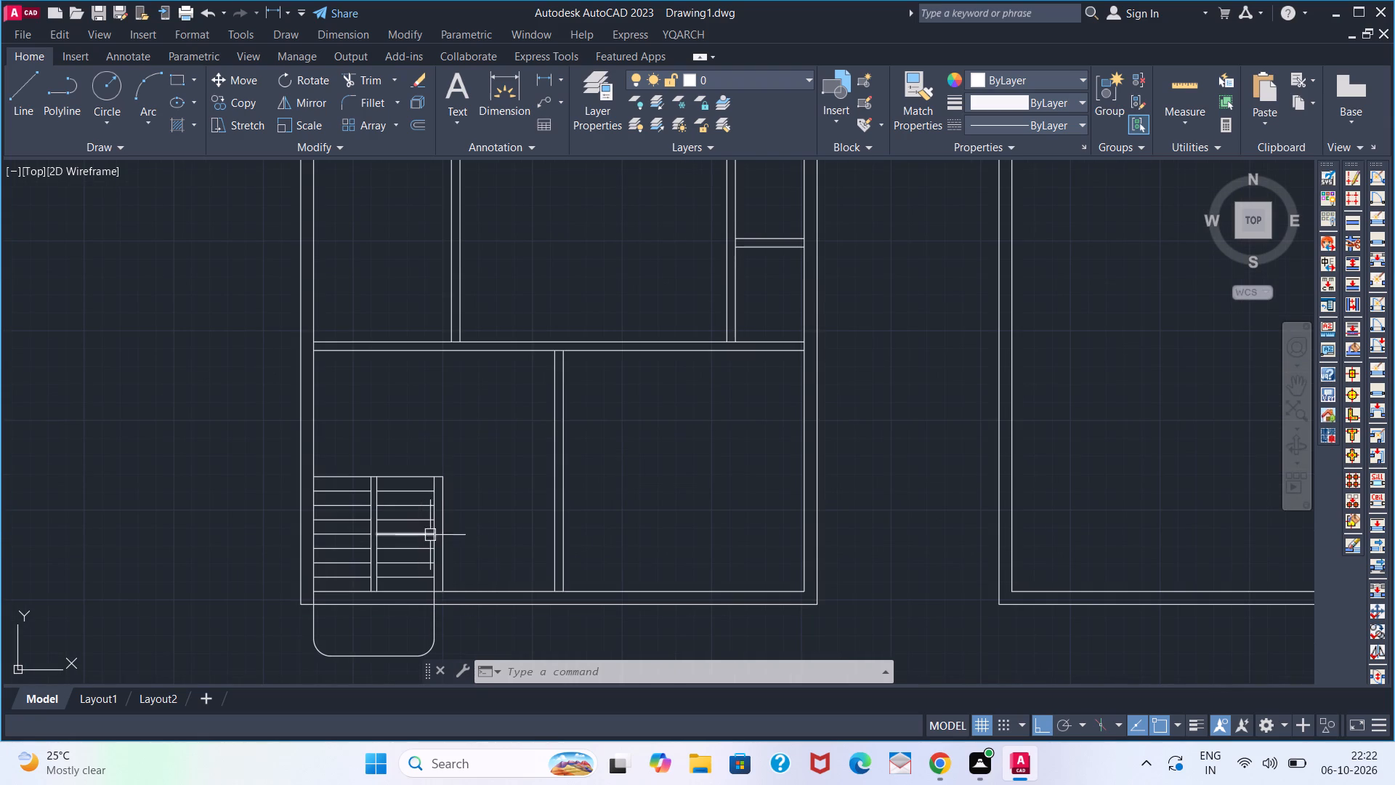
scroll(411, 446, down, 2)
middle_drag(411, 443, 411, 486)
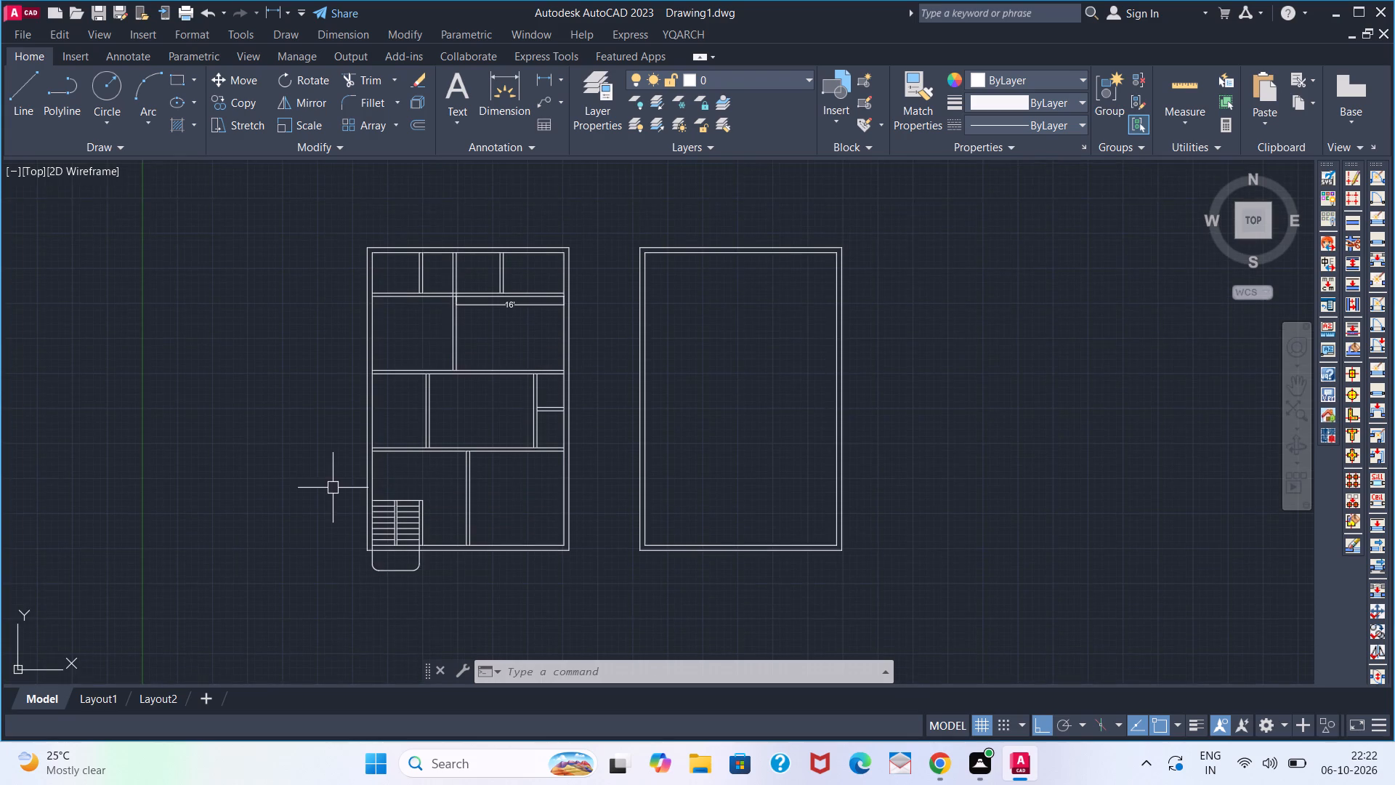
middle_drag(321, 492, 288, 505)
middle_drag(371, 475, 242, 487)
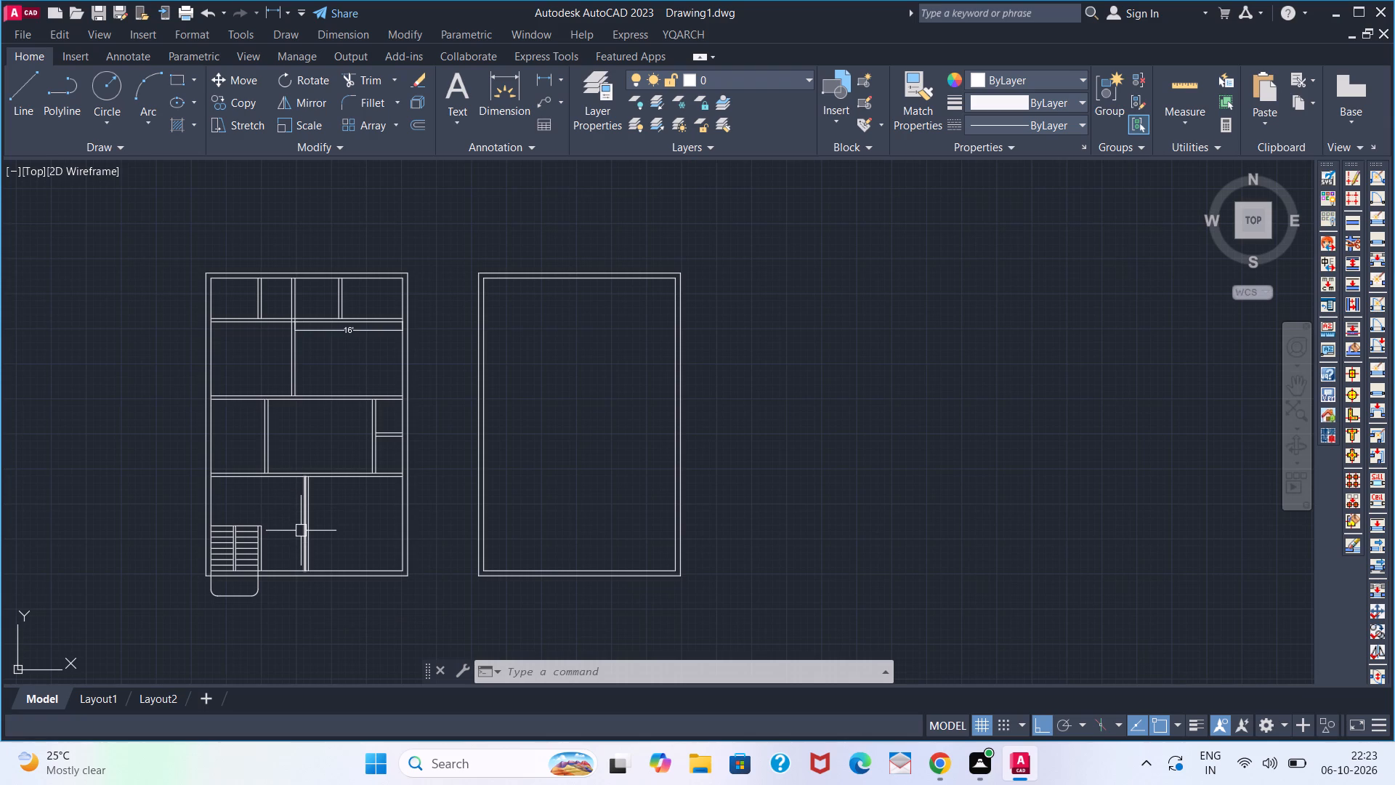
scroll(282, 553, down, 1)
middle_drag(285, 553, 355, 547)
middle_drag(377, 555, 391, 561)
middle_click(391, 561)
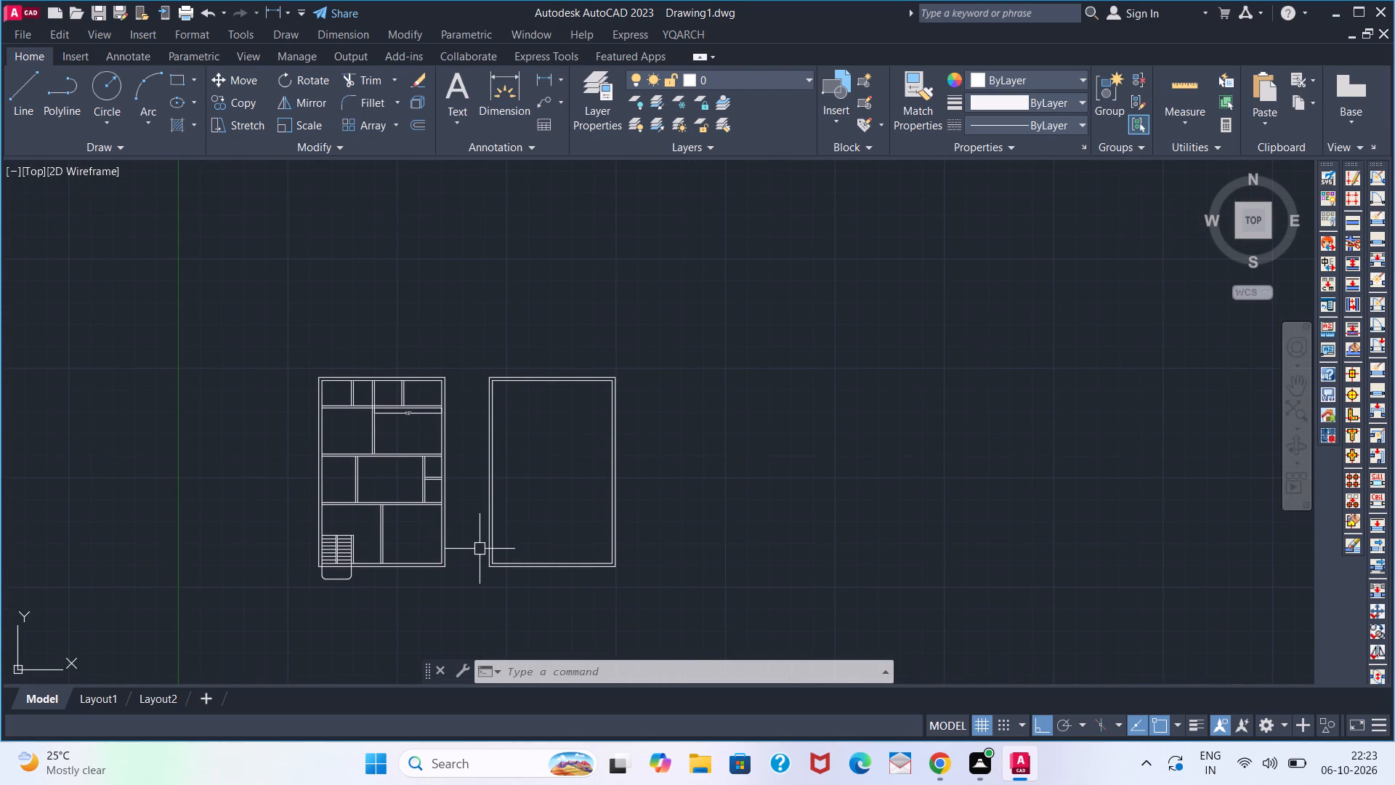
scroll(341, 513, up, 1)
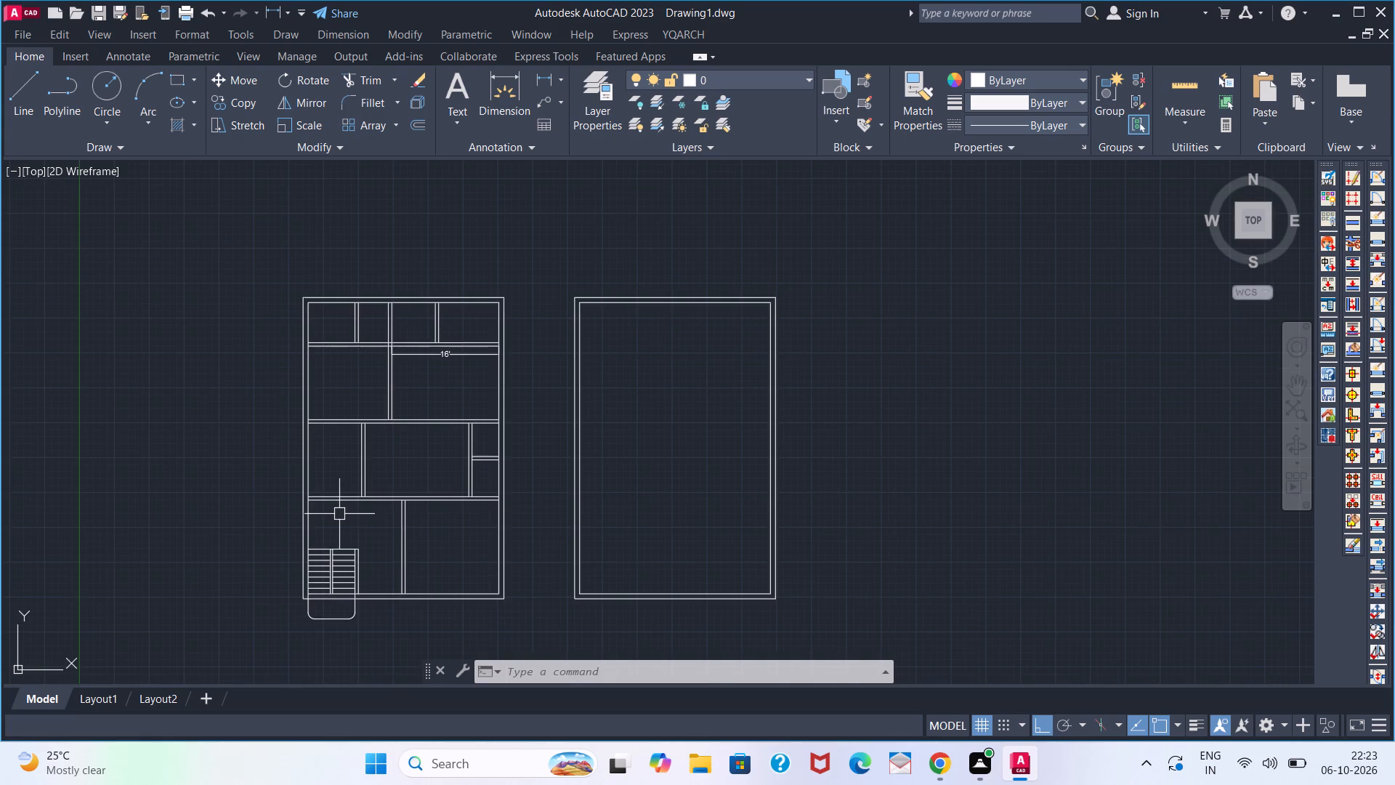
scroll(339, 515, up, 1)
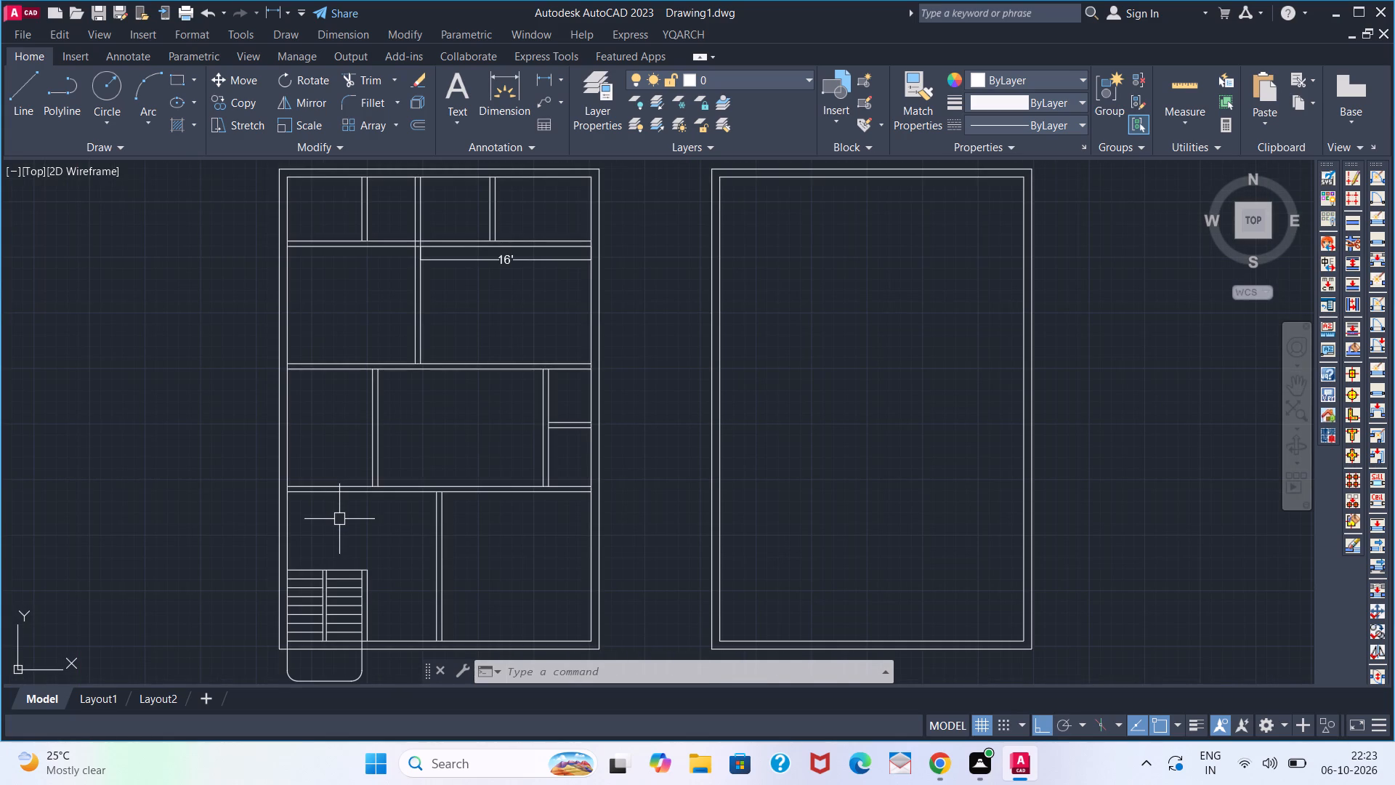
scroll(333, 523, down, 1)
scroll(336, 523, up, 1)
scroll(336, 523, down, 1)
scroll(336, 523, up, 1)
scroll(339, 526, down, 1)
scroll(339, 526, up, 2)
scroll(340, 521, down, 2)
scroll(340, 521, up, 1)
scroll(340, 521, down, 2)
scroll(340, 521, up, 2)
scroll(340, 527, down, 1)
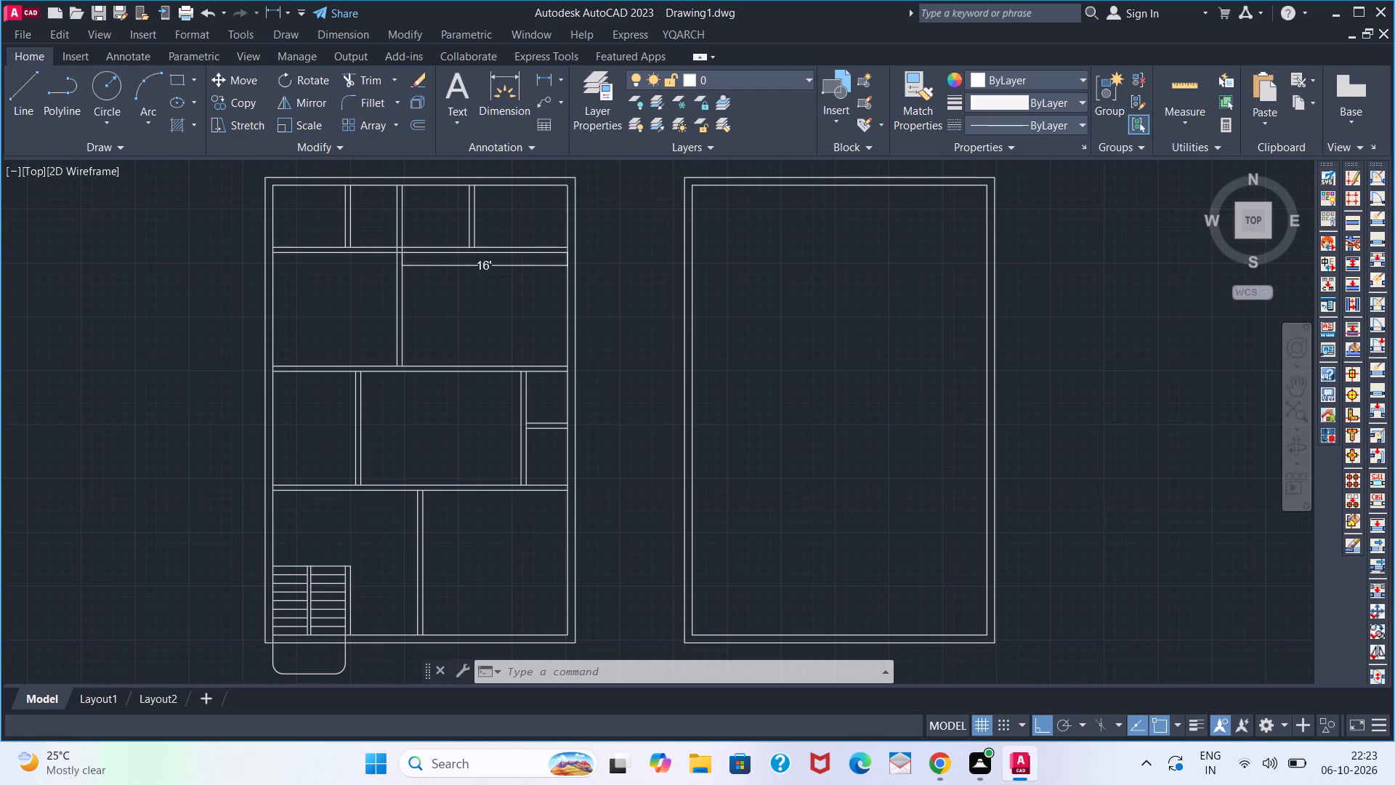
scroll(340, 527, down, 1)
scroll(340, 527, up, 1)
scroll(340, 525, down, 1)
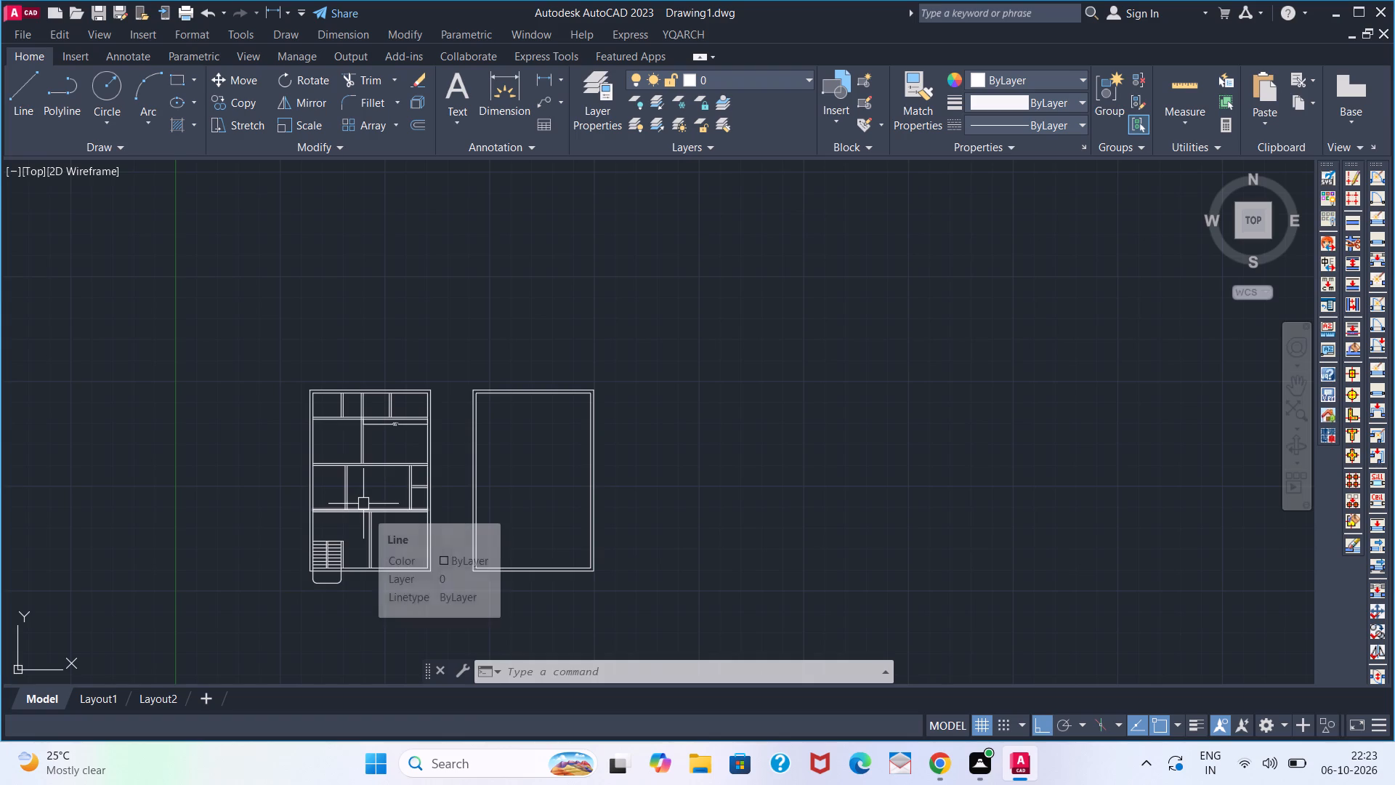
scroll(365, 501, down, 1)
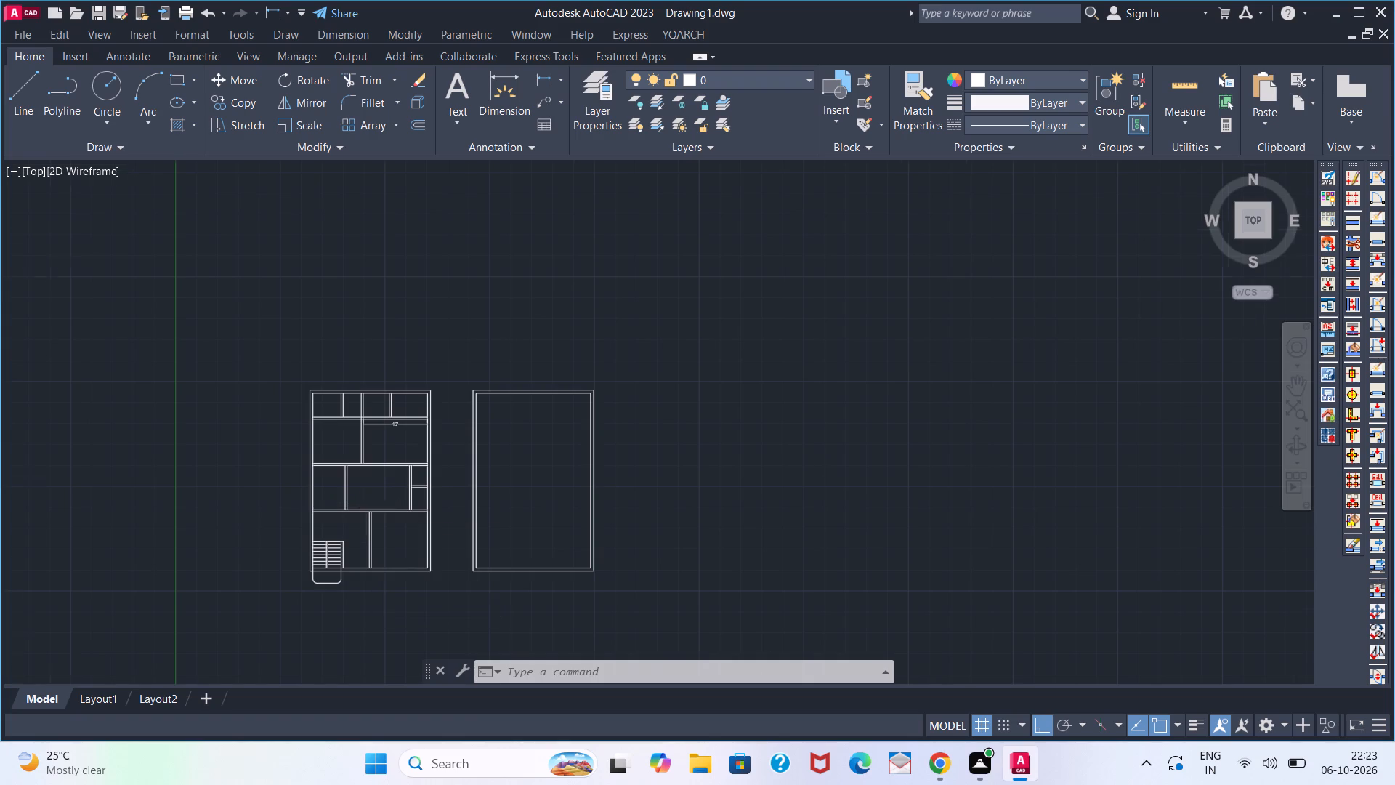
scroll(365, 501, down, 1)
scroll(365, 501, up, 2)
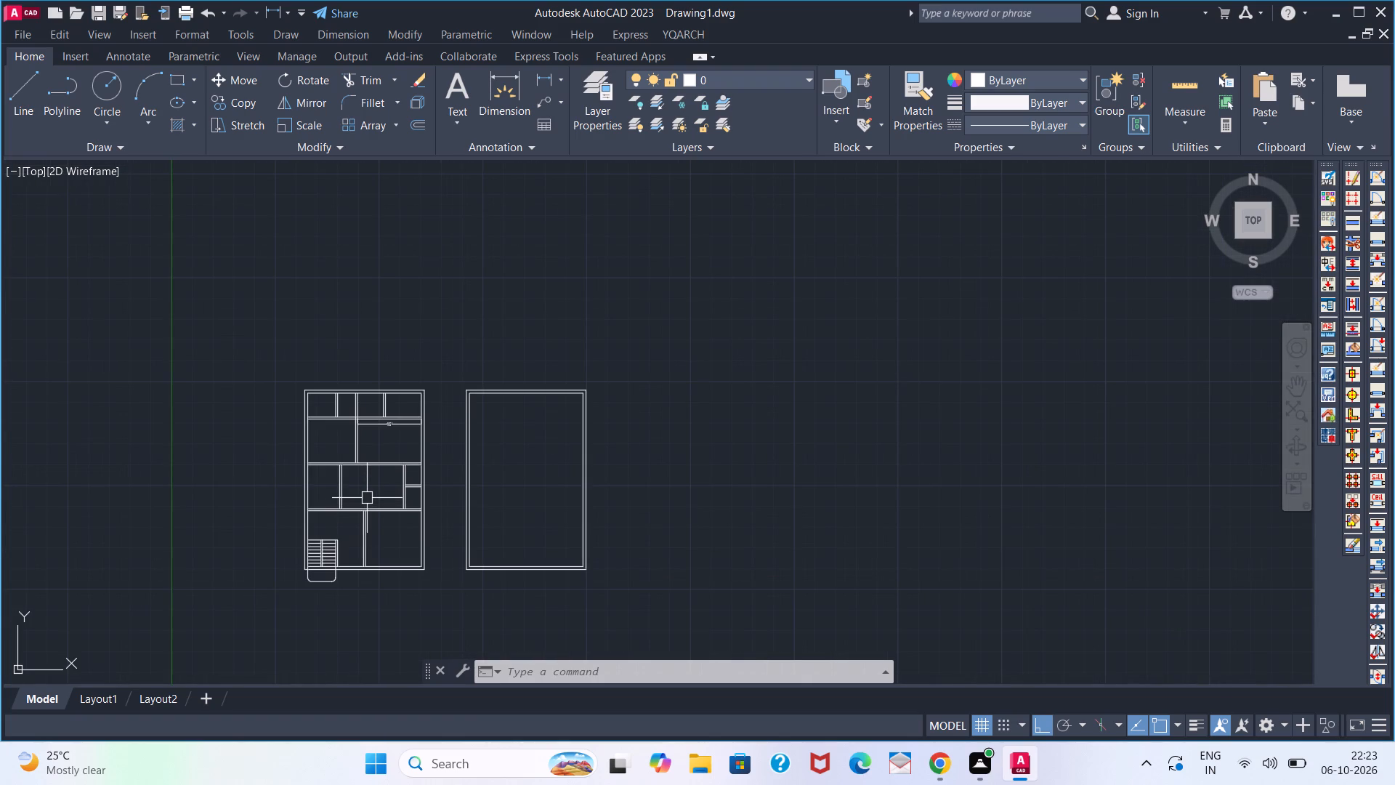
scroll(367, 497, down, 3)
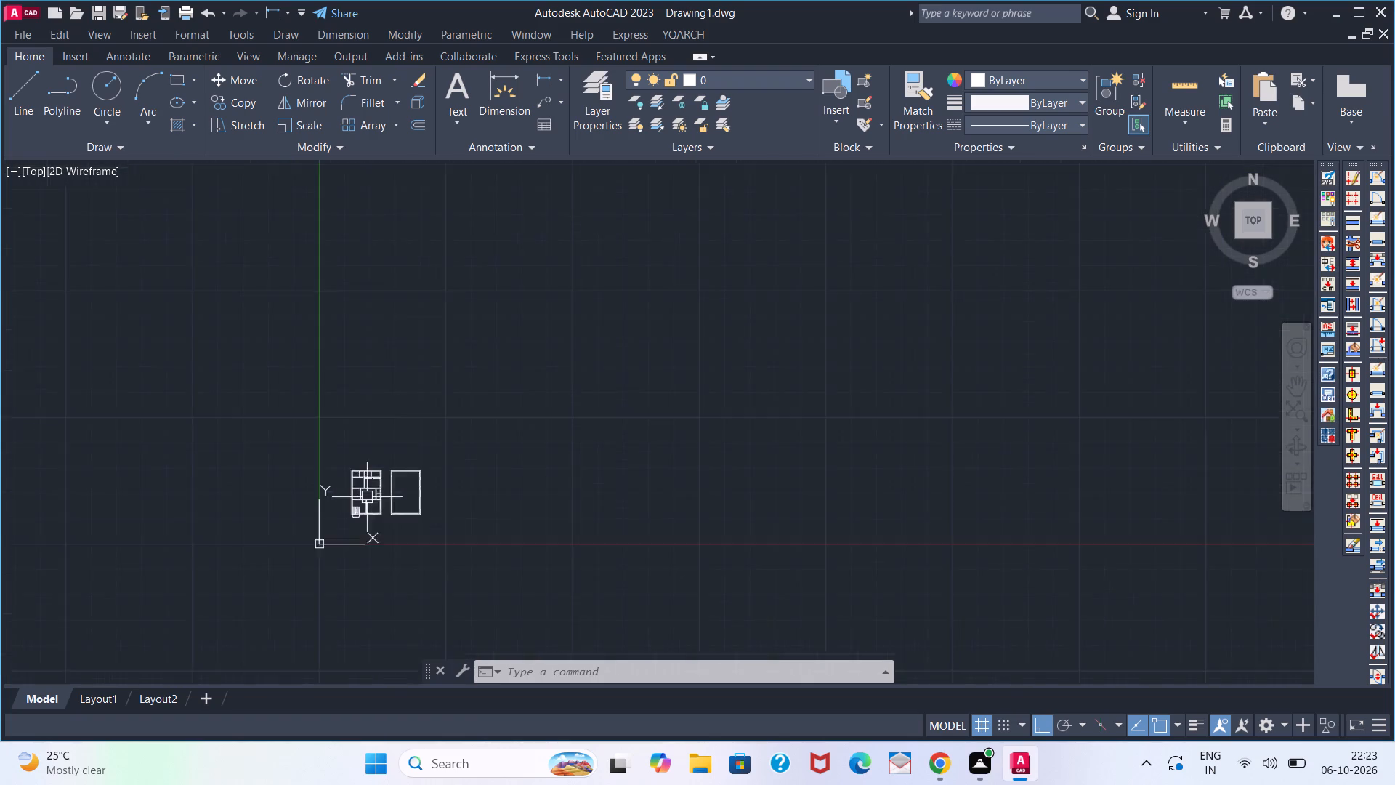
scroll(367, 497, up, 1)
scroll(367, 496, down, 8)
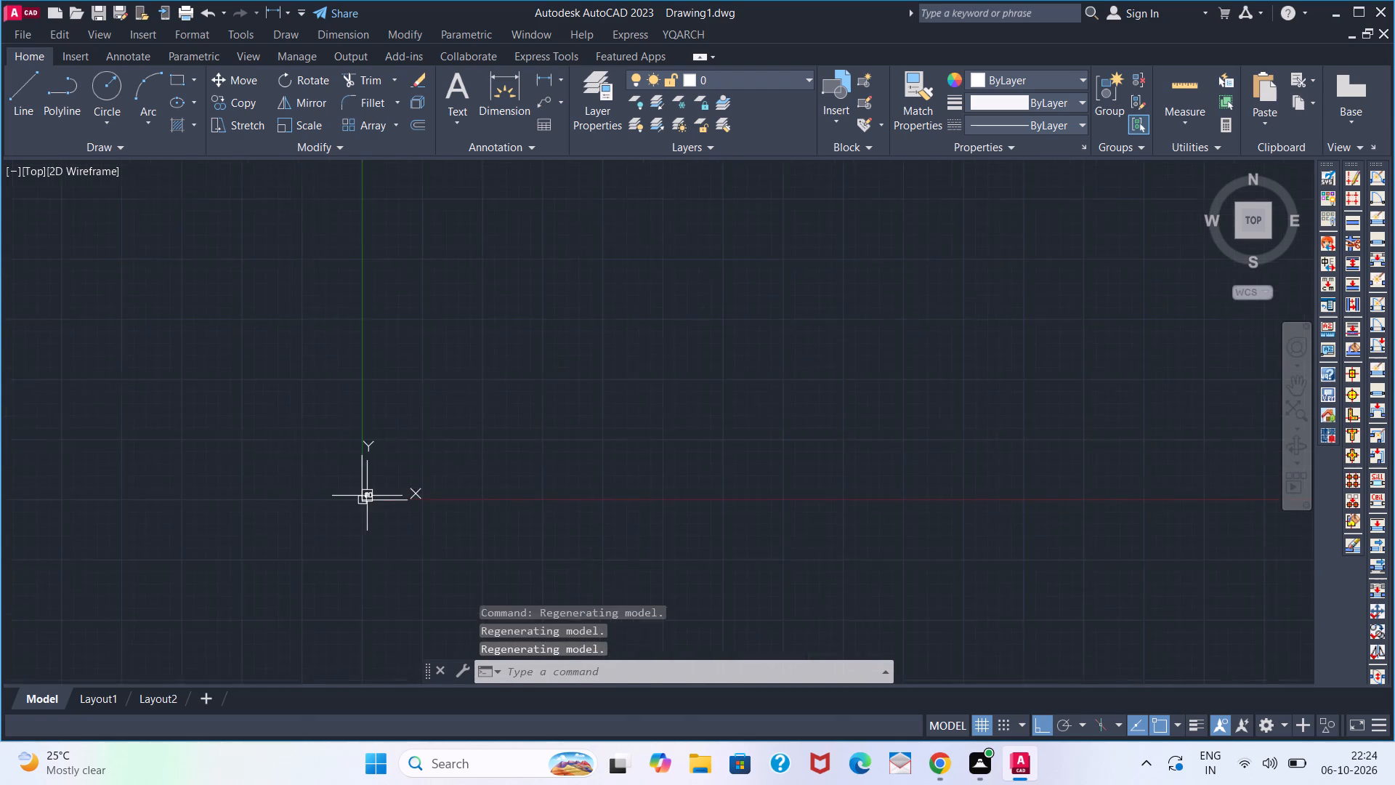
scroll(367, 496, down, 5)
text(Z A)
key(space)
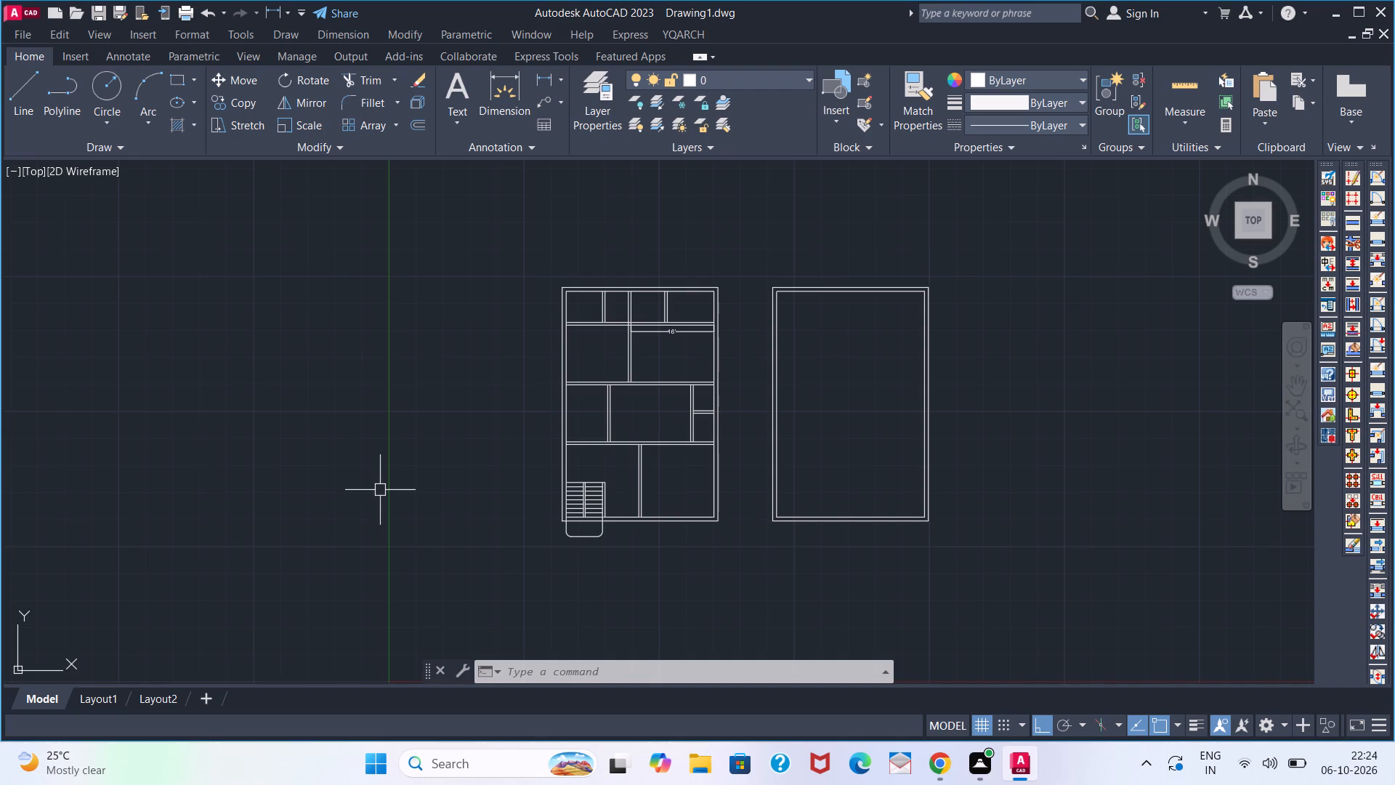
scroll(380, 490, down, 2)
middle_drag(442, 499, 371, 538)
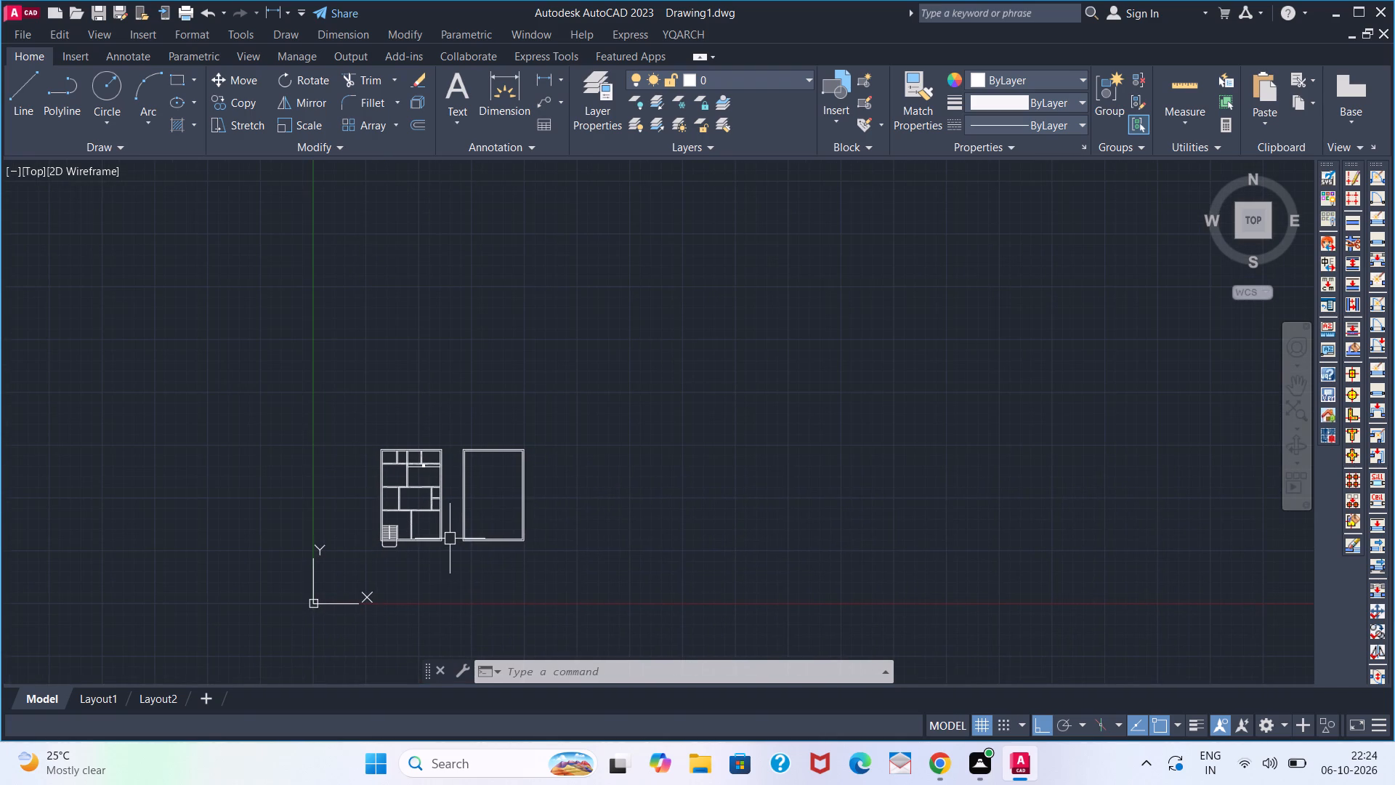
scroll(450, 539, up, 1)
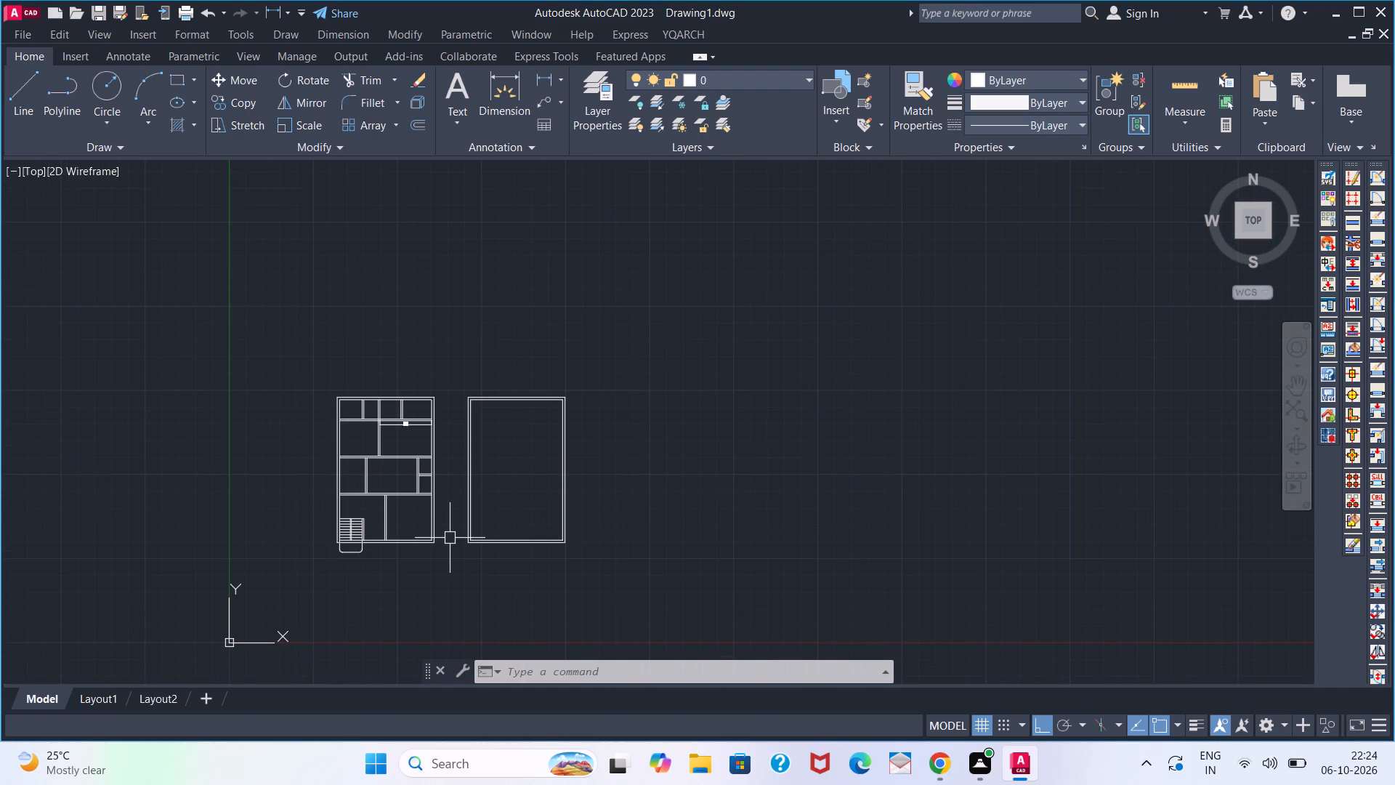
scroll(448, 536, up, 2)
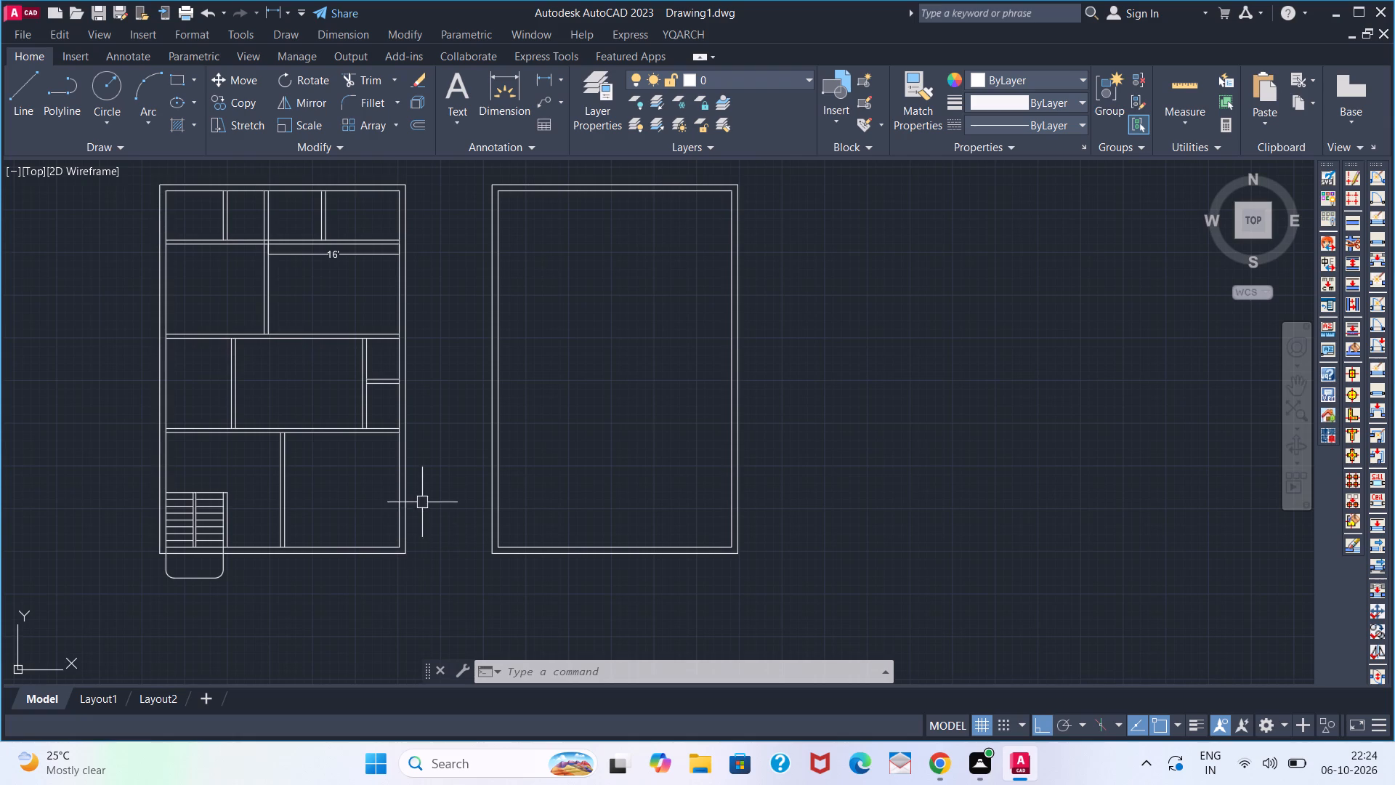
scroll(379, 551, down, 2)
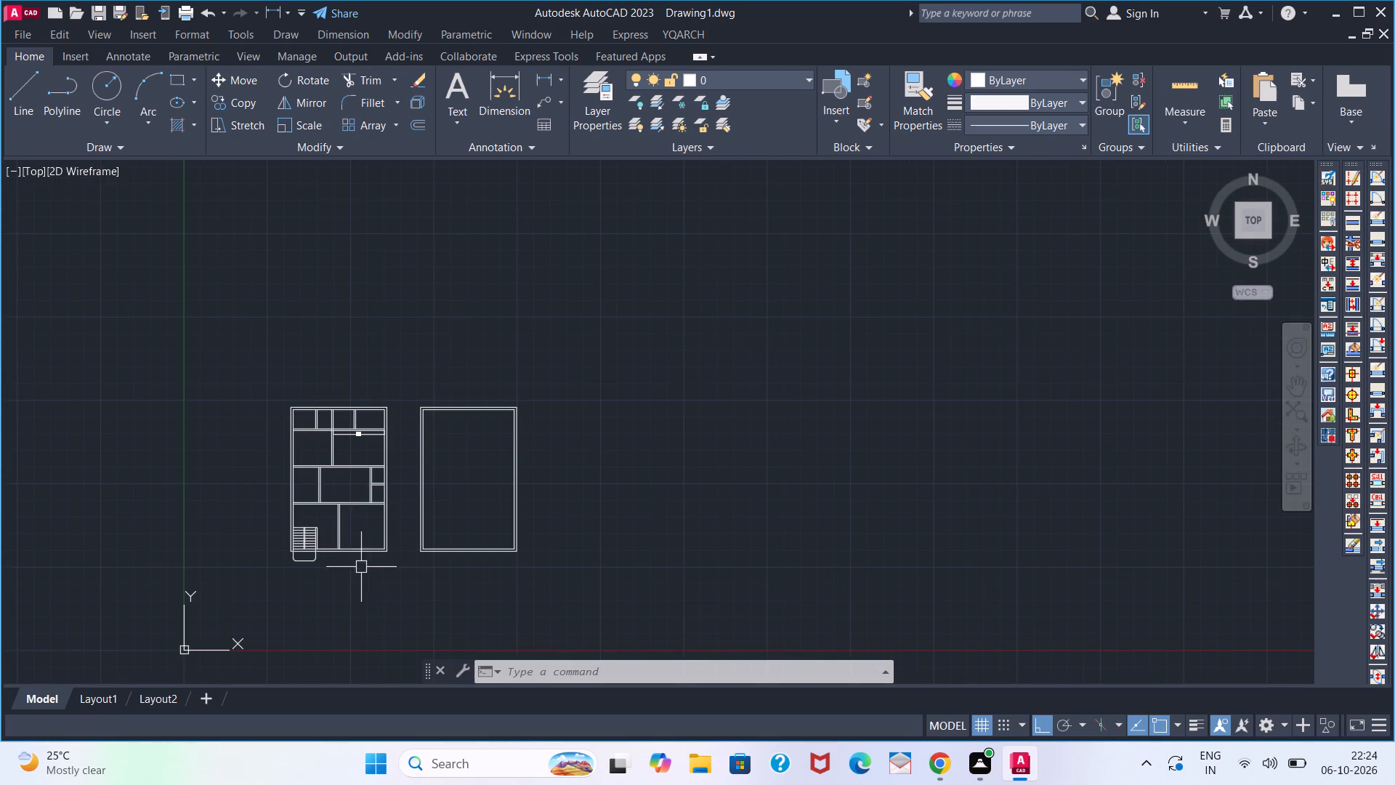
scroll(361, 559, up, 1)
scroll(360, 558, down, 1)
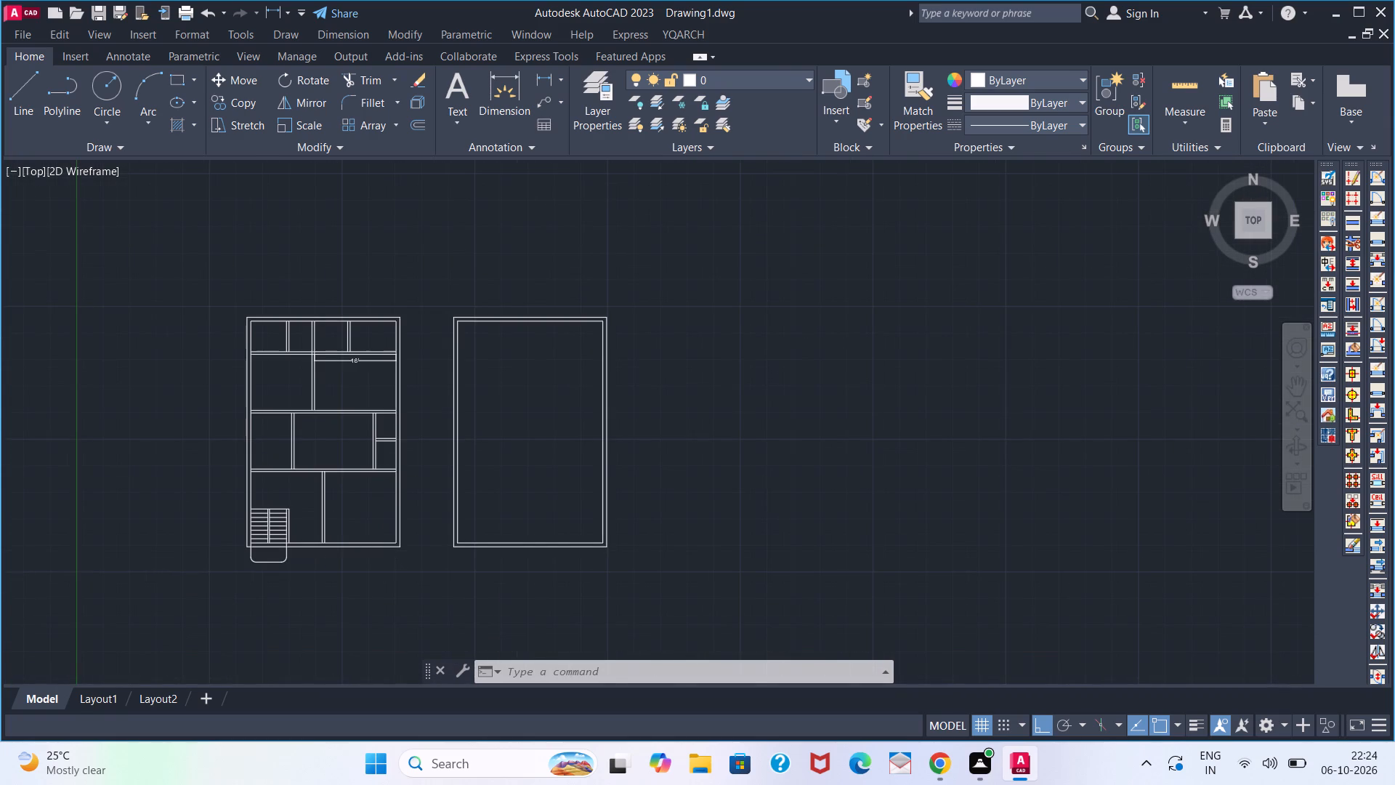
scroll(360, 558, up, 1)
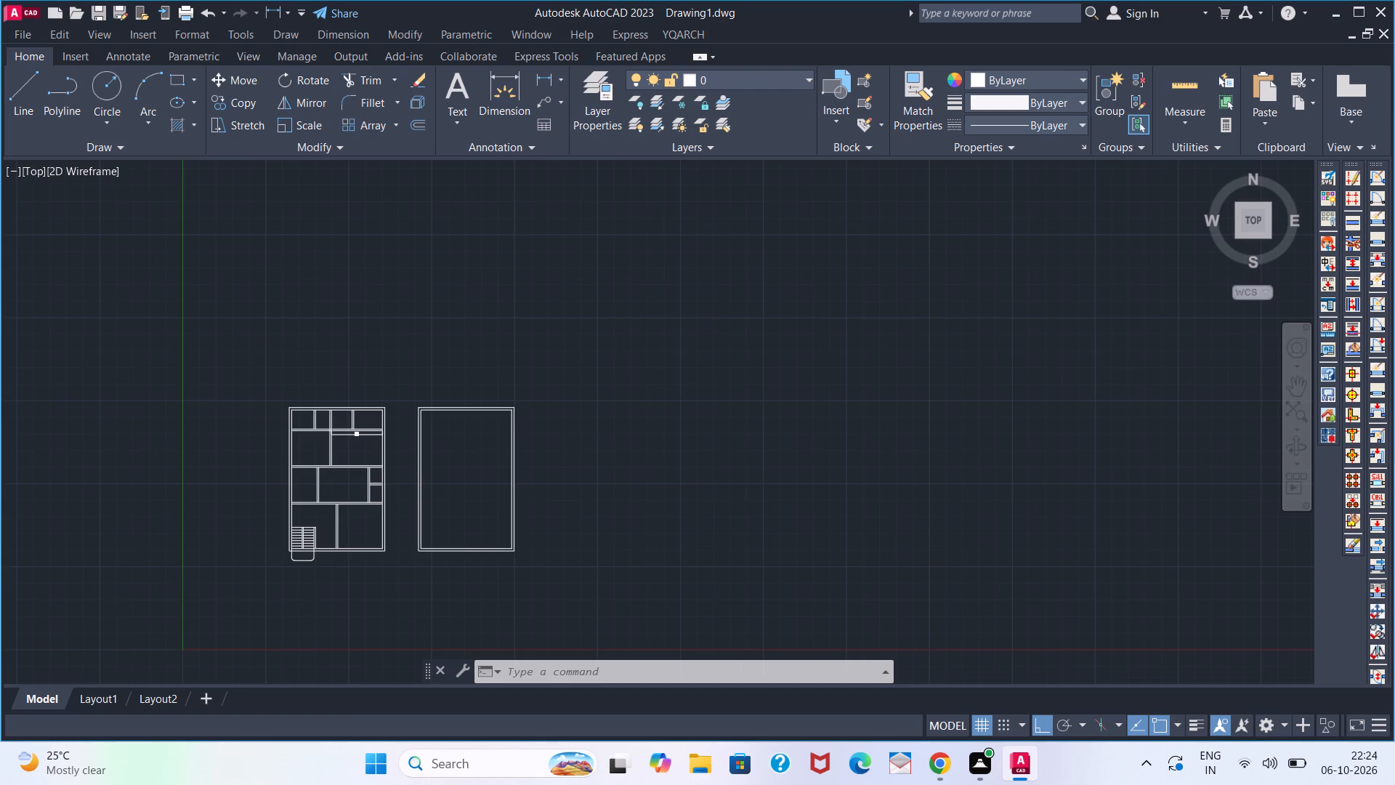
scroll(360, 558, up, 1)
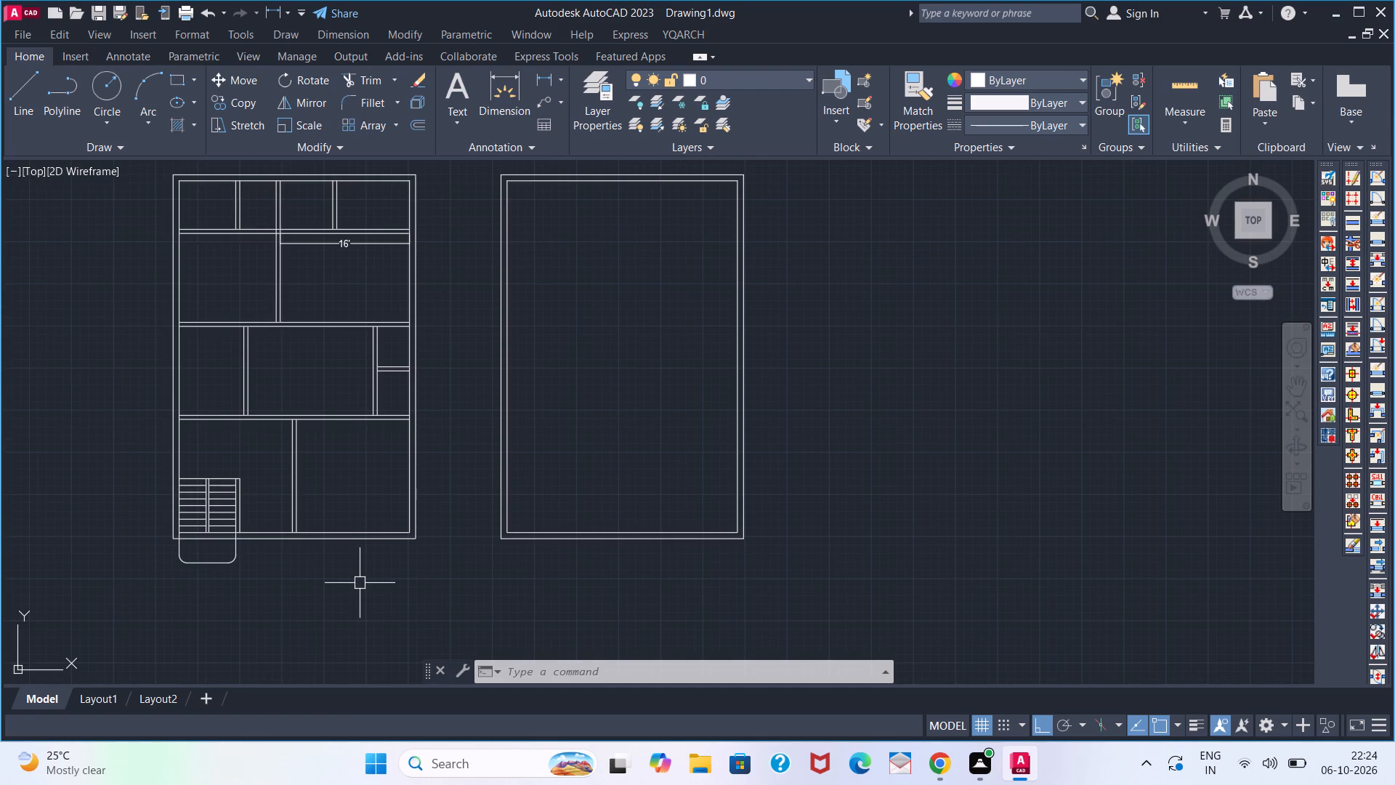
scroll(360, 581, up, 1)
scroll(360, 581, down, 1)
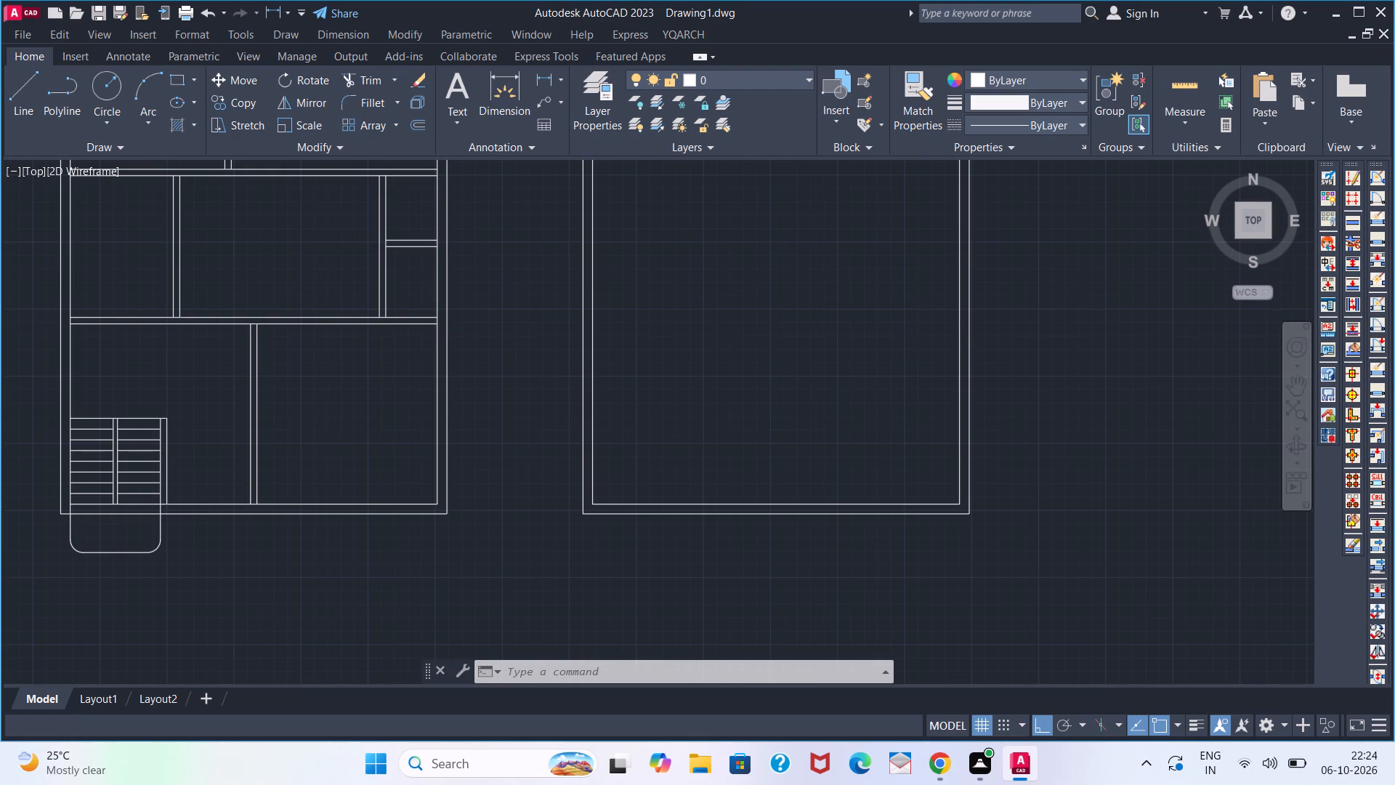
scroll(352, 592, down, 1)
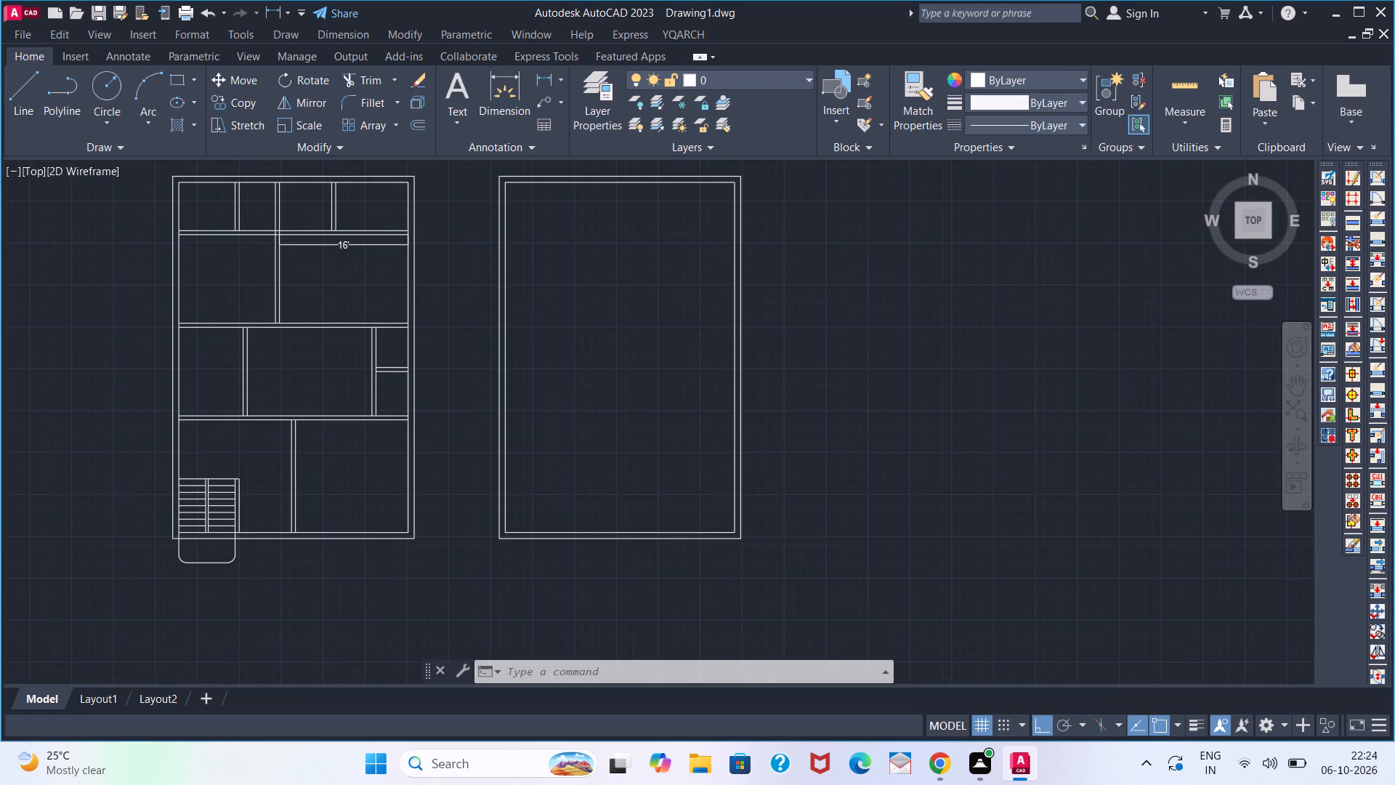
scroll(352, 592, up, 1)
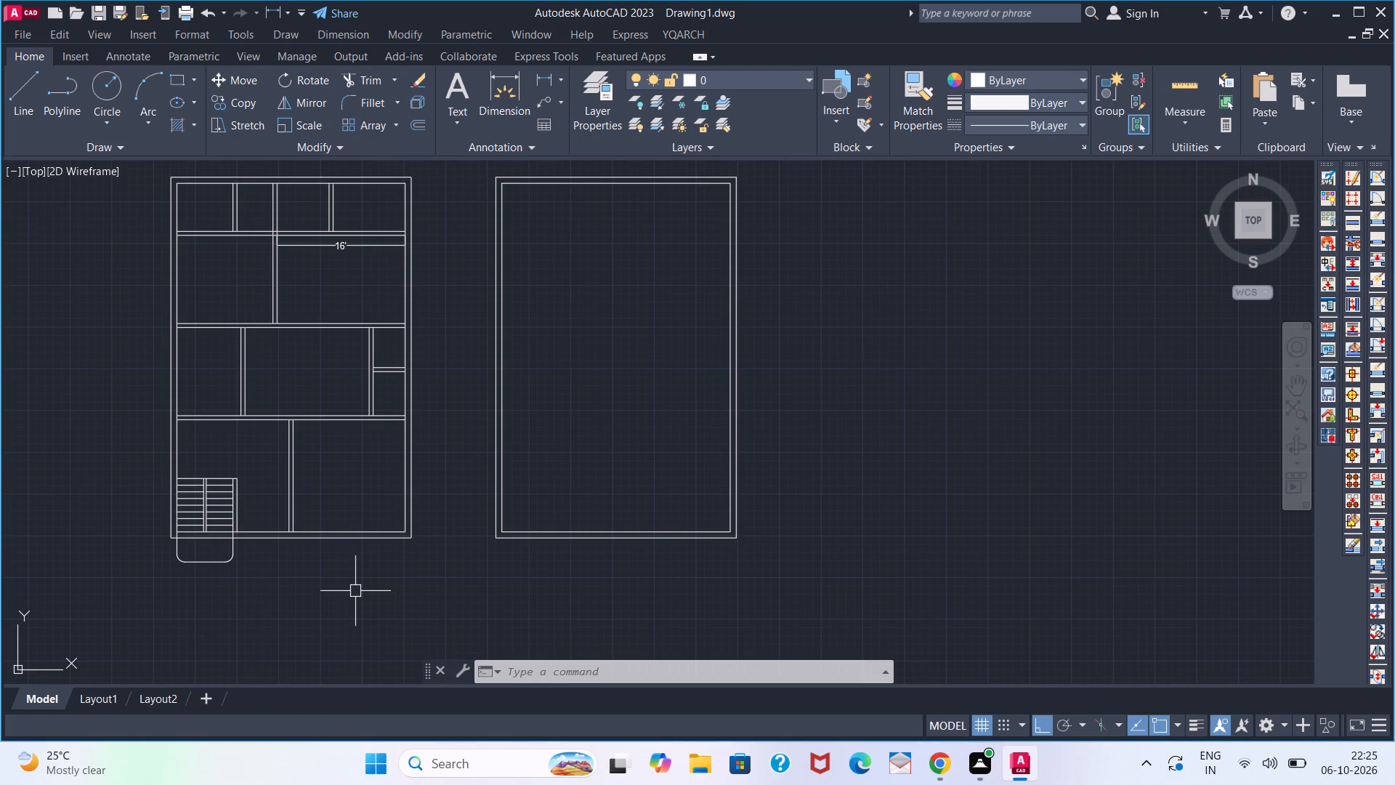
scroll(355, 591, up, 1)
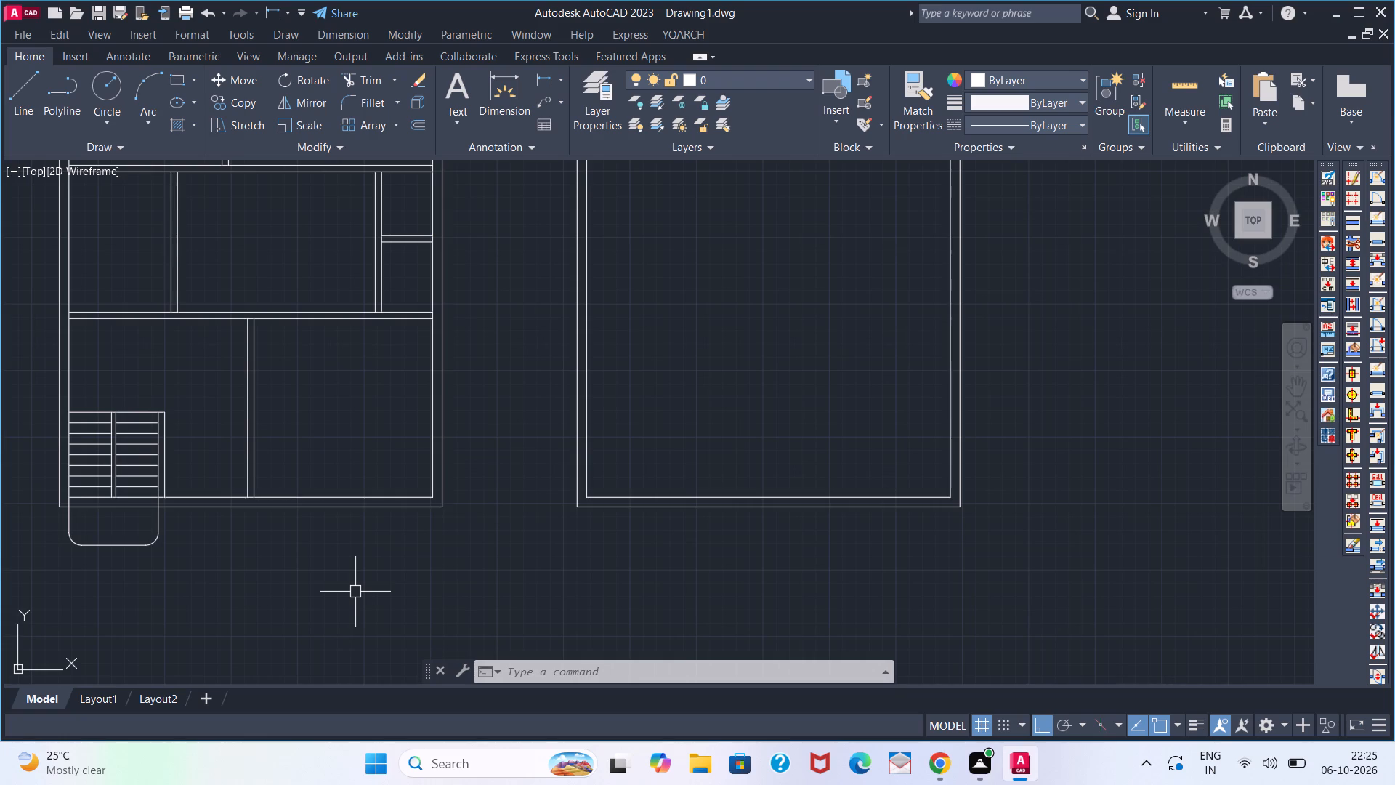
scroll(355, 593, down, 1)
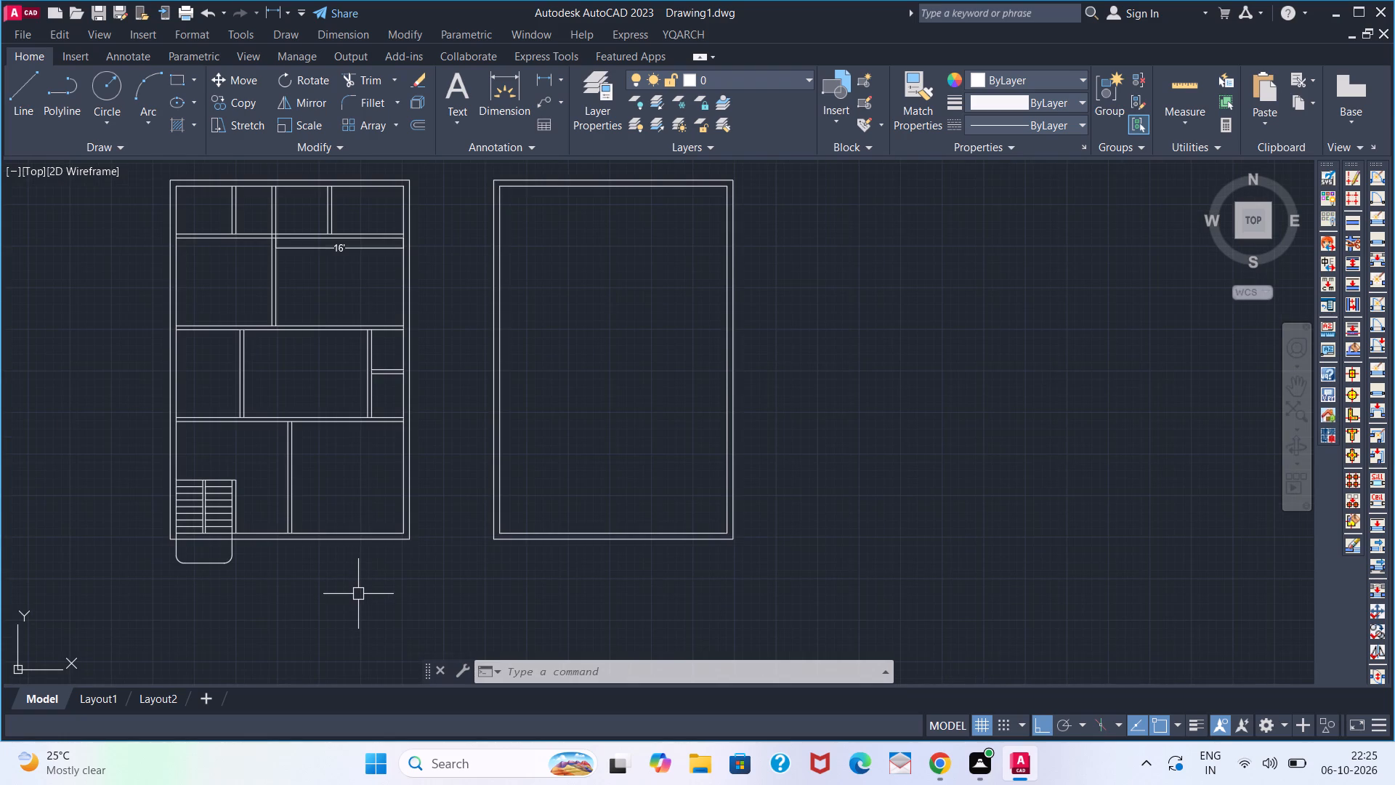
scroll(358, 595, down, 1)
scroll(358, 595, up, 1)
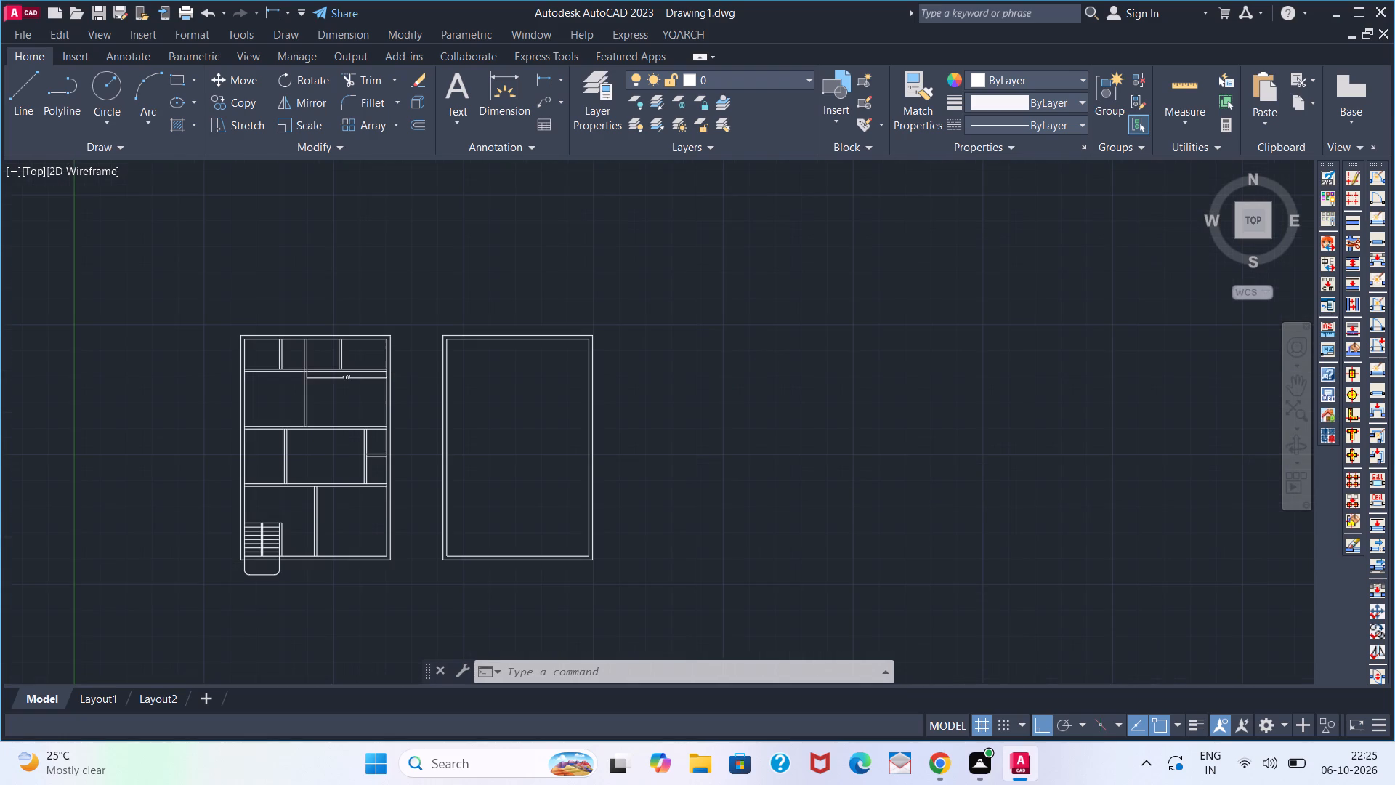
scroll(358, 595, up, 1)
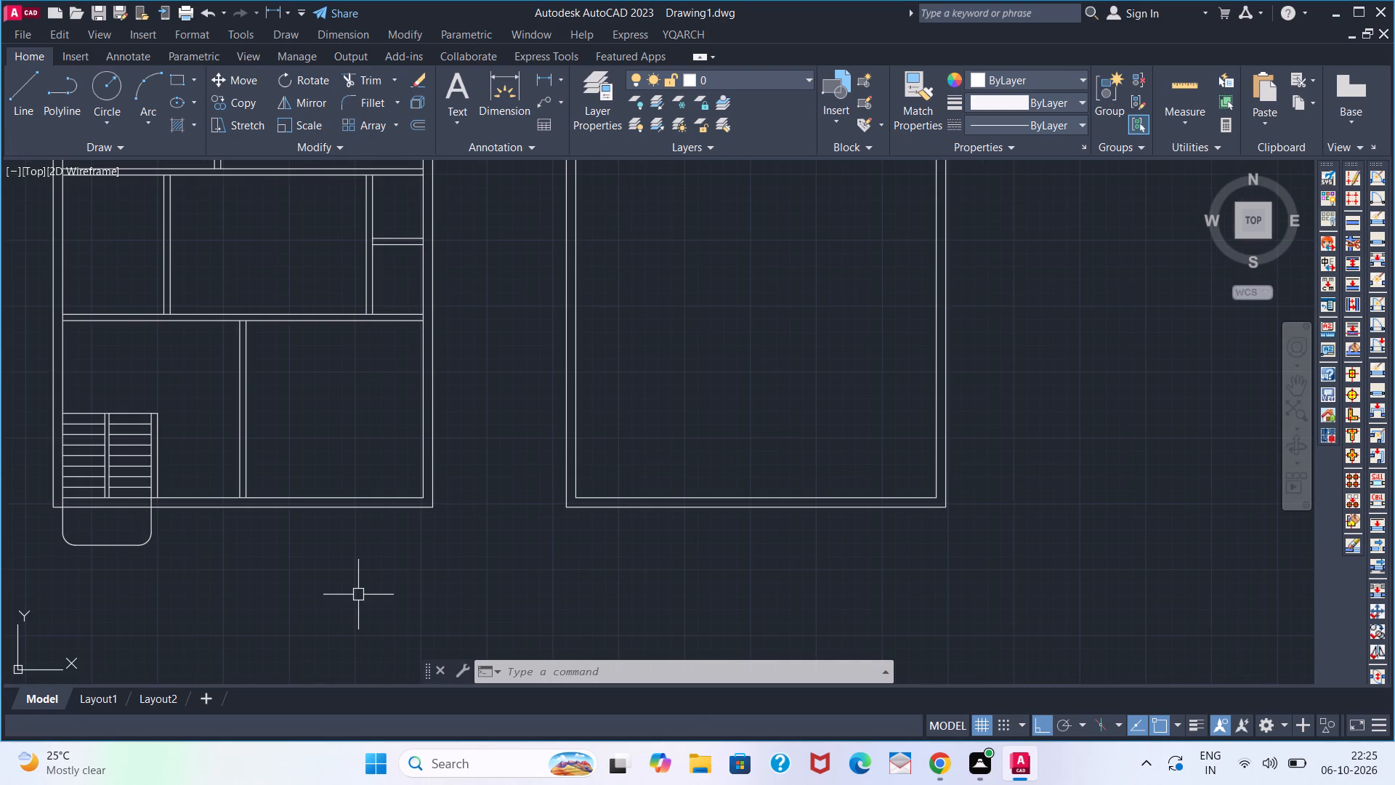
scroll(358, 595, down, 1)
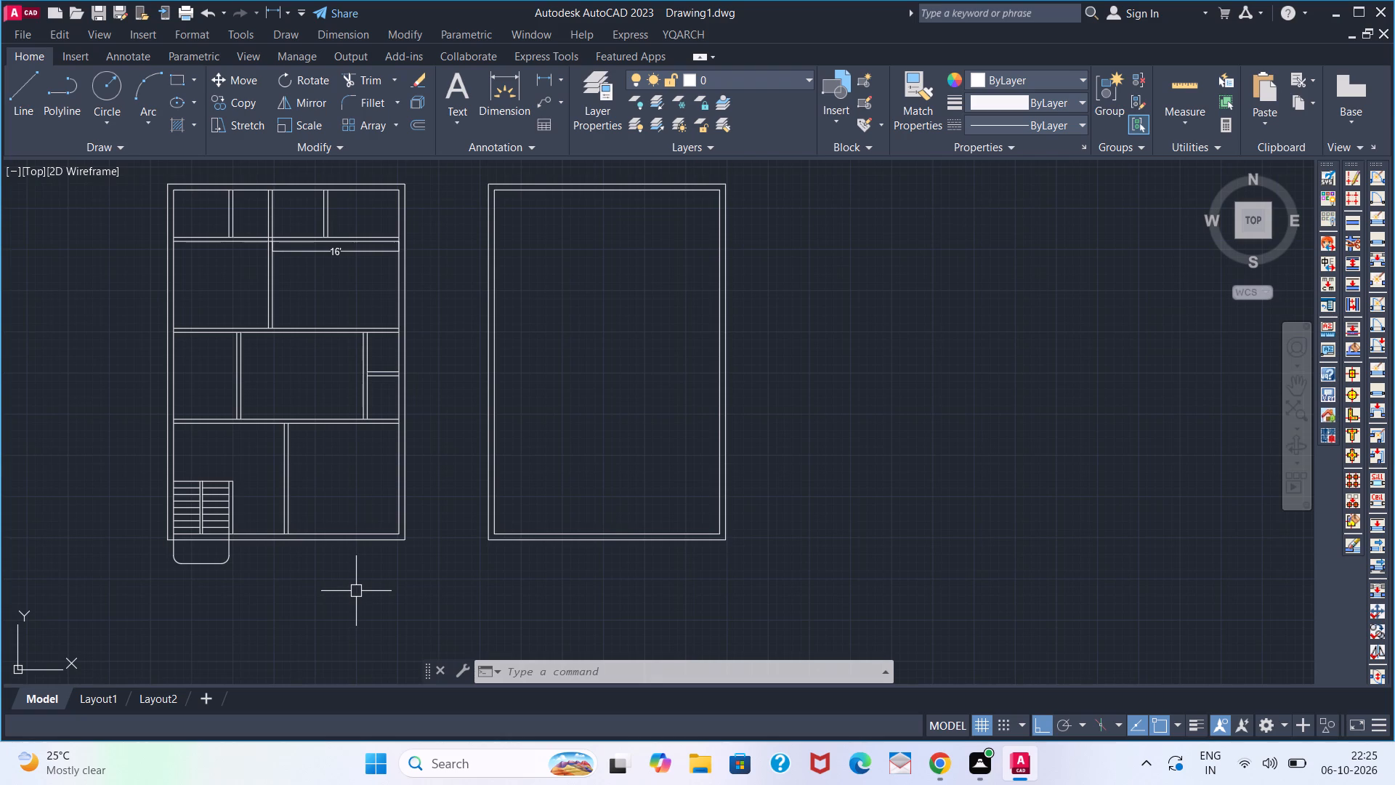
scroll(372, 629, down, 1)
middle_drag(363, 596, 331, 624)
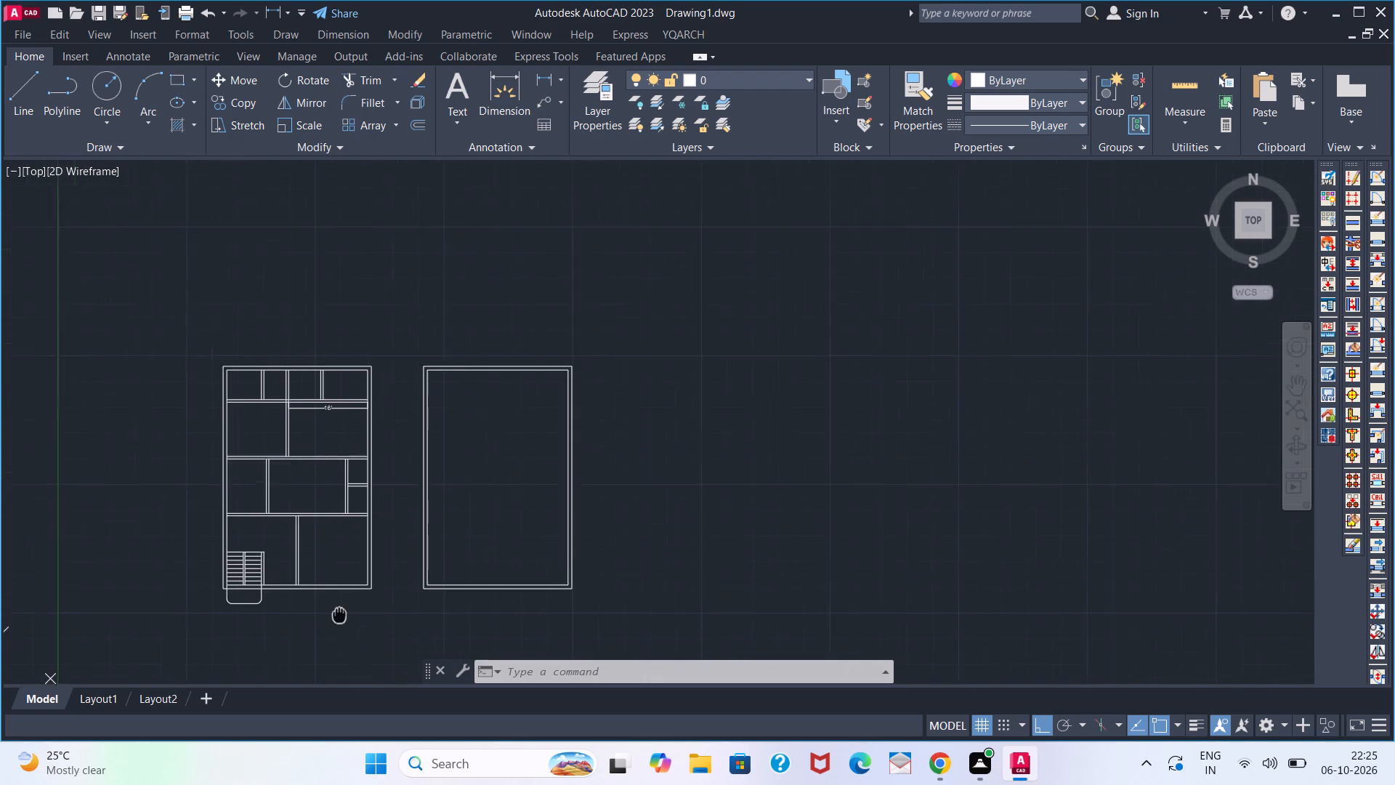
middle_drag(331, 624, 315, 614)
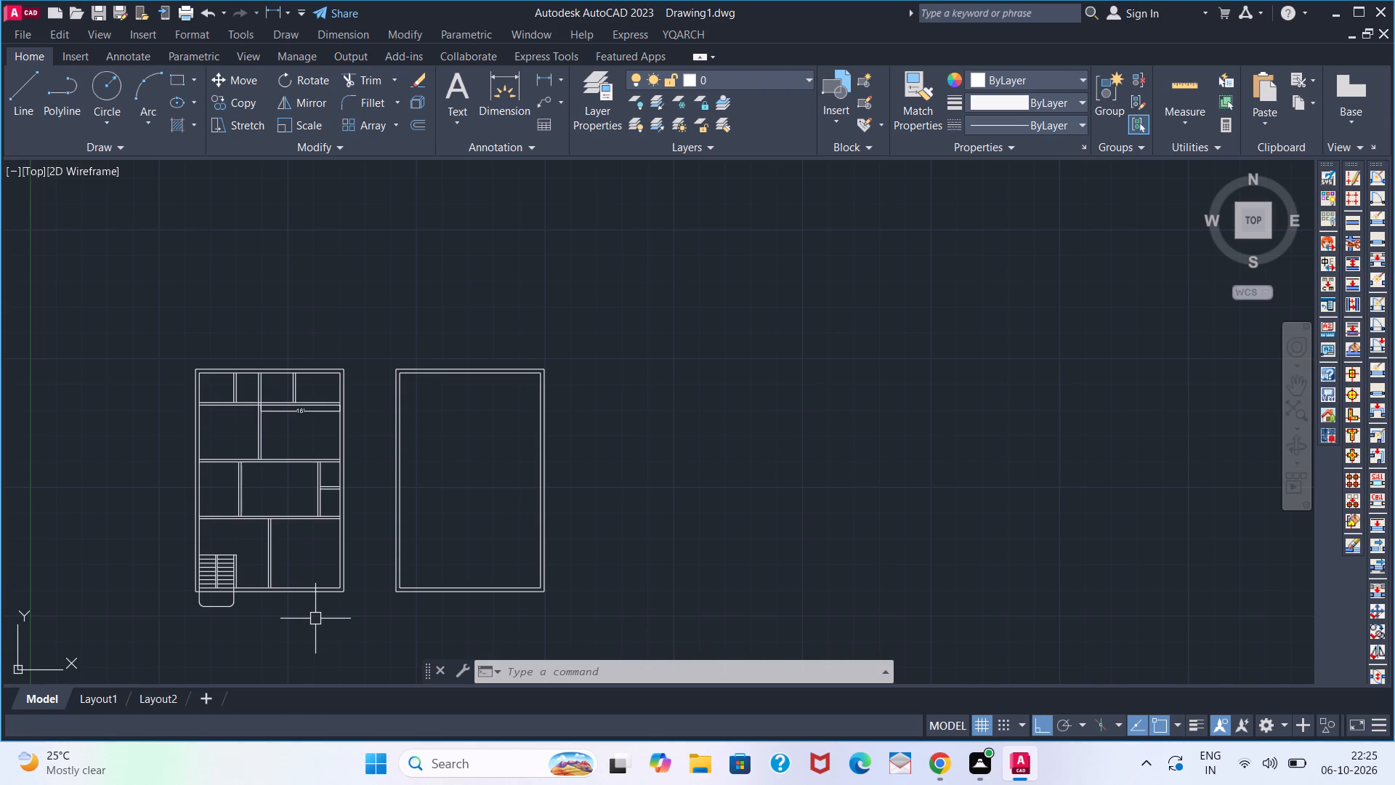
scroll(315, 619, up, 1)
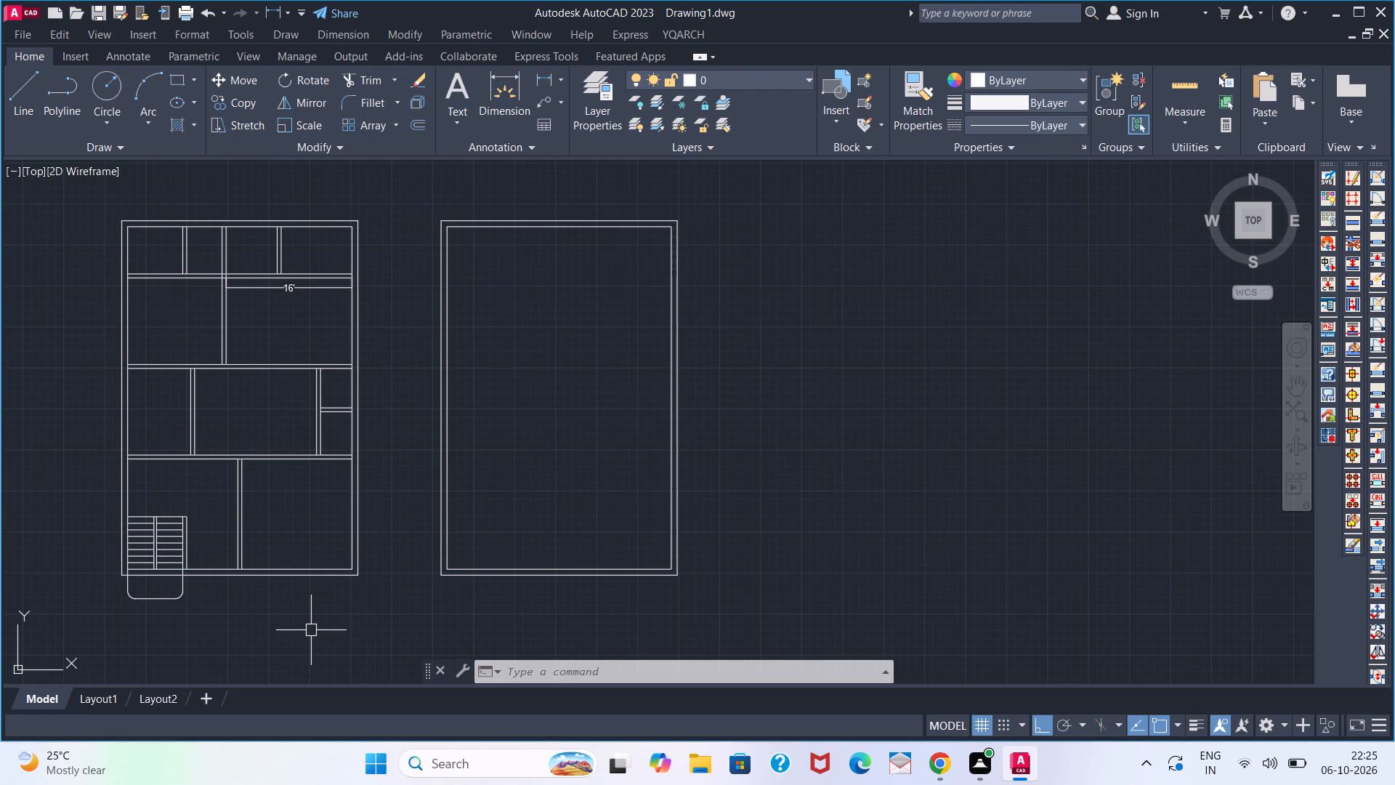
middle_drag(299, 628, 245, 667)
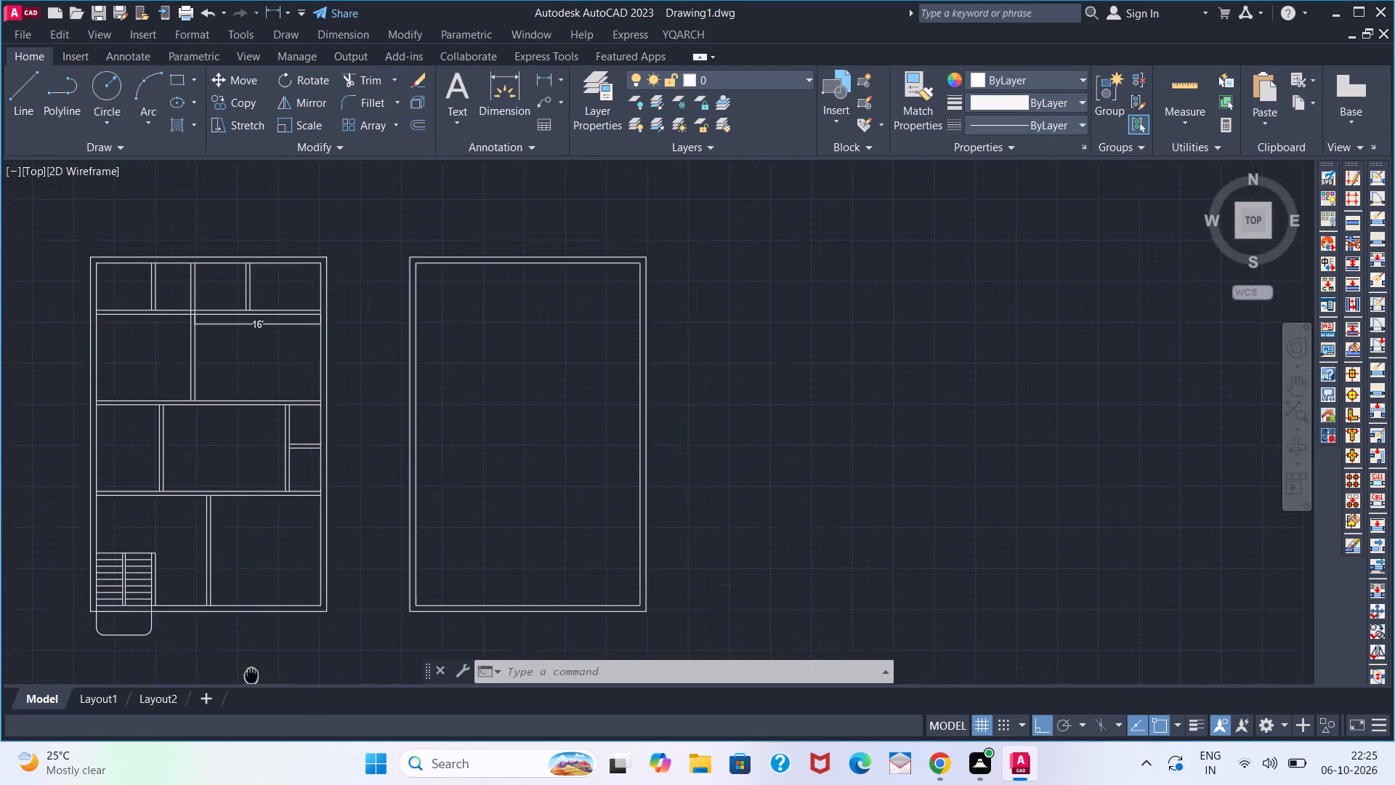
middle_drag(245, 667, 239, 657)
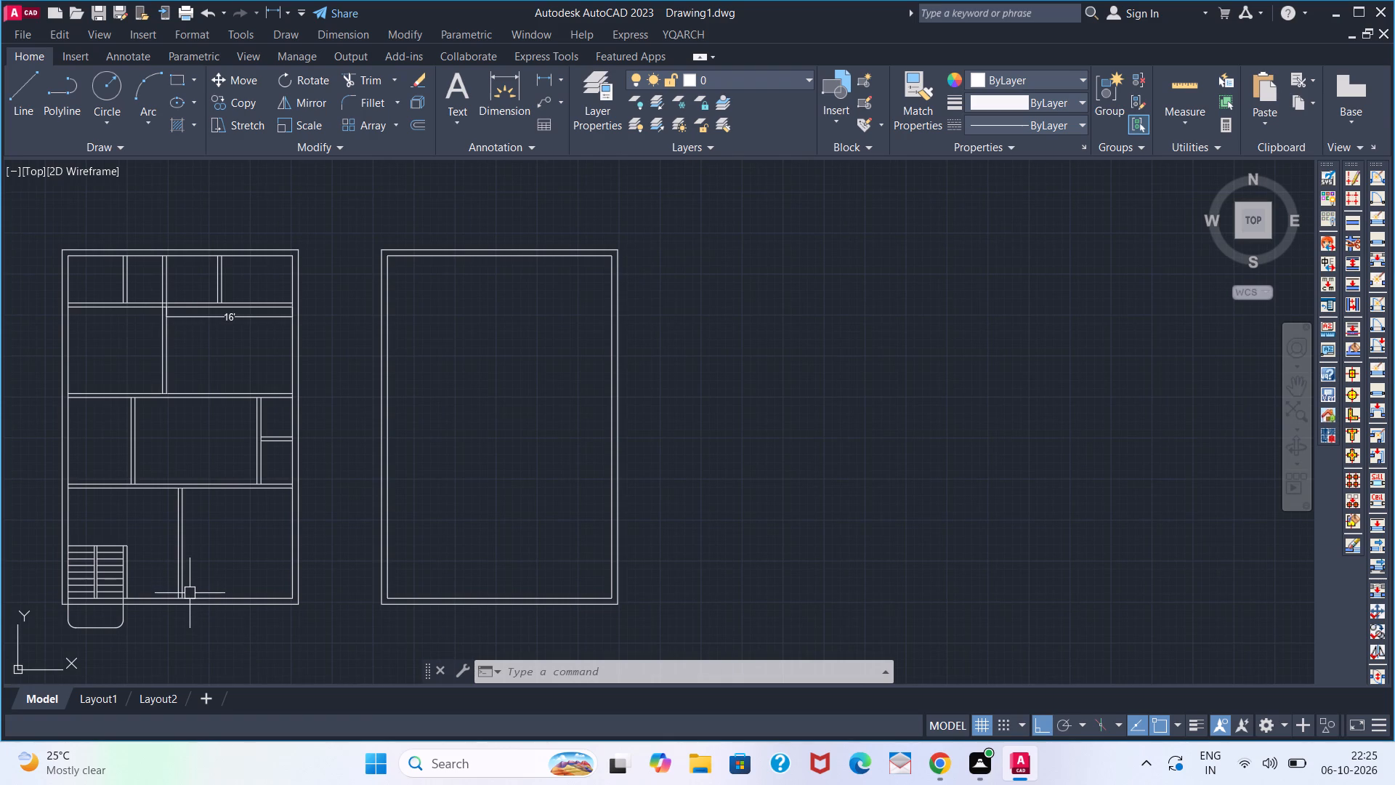
Delete the 16' linear dimension in the ground plan's right-hand room just below the top row of rooms.
middle_drag(222, 536, 354, 540)
scroll(227, 536, down, 1)
scroll(354, 542, up, 1)
middle_drag(354, 547, 371, 627)
click(369, 406)
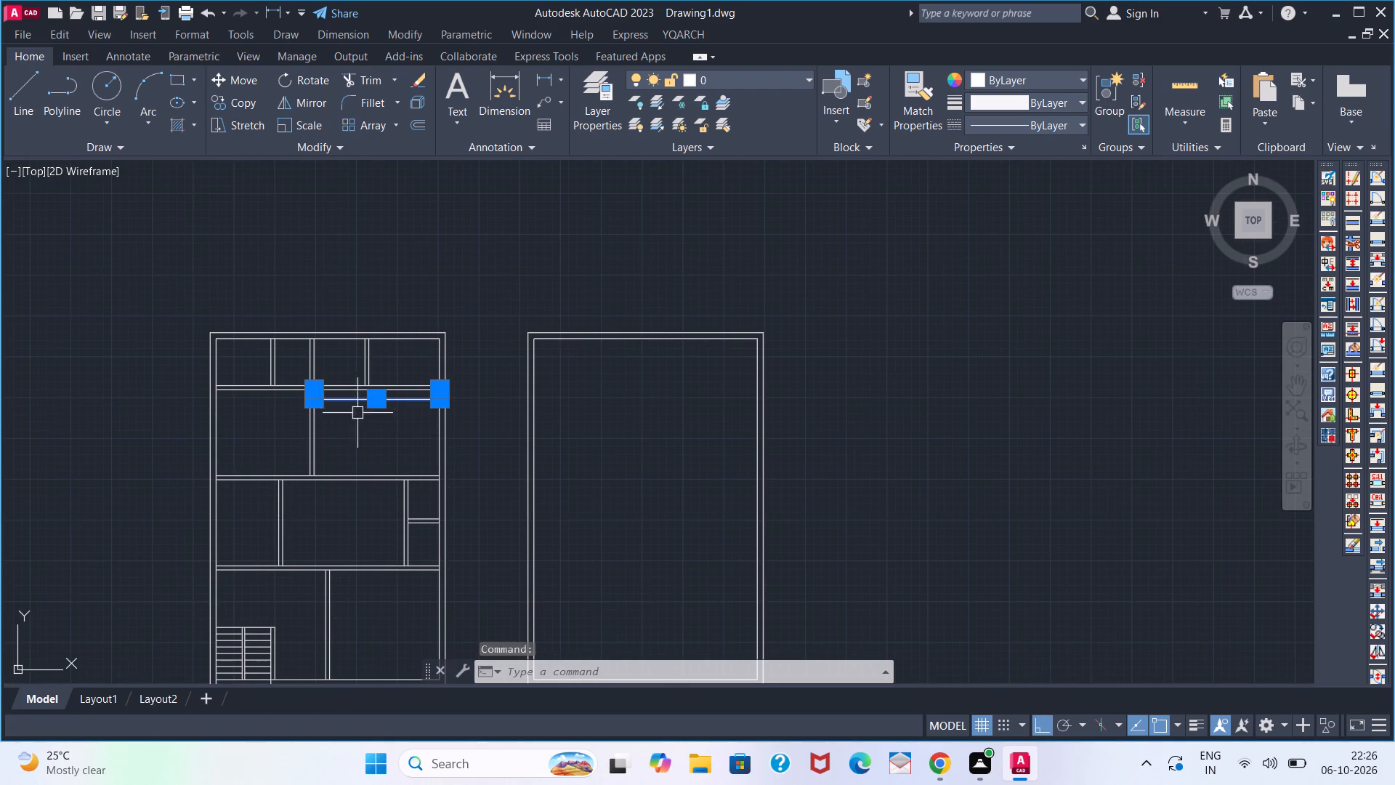
key(Delete)
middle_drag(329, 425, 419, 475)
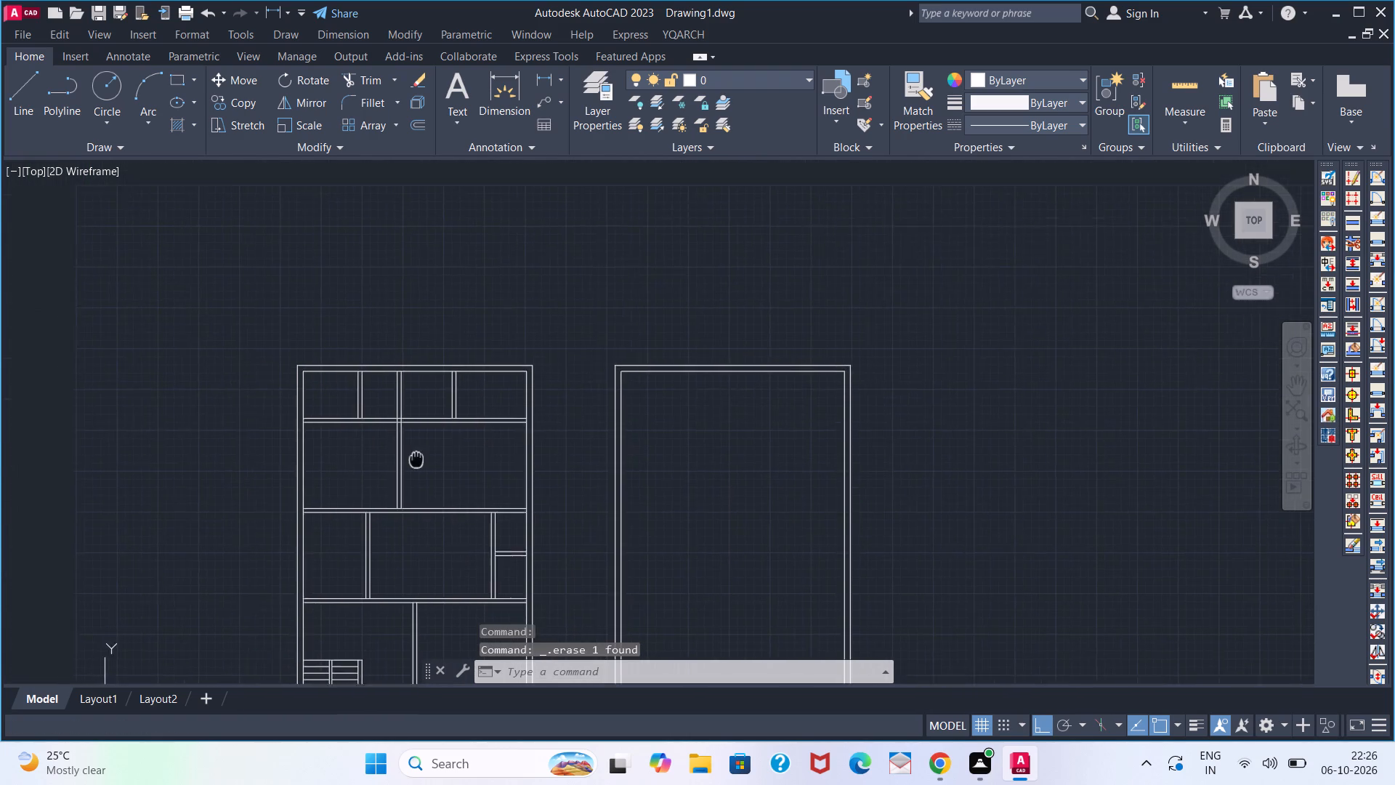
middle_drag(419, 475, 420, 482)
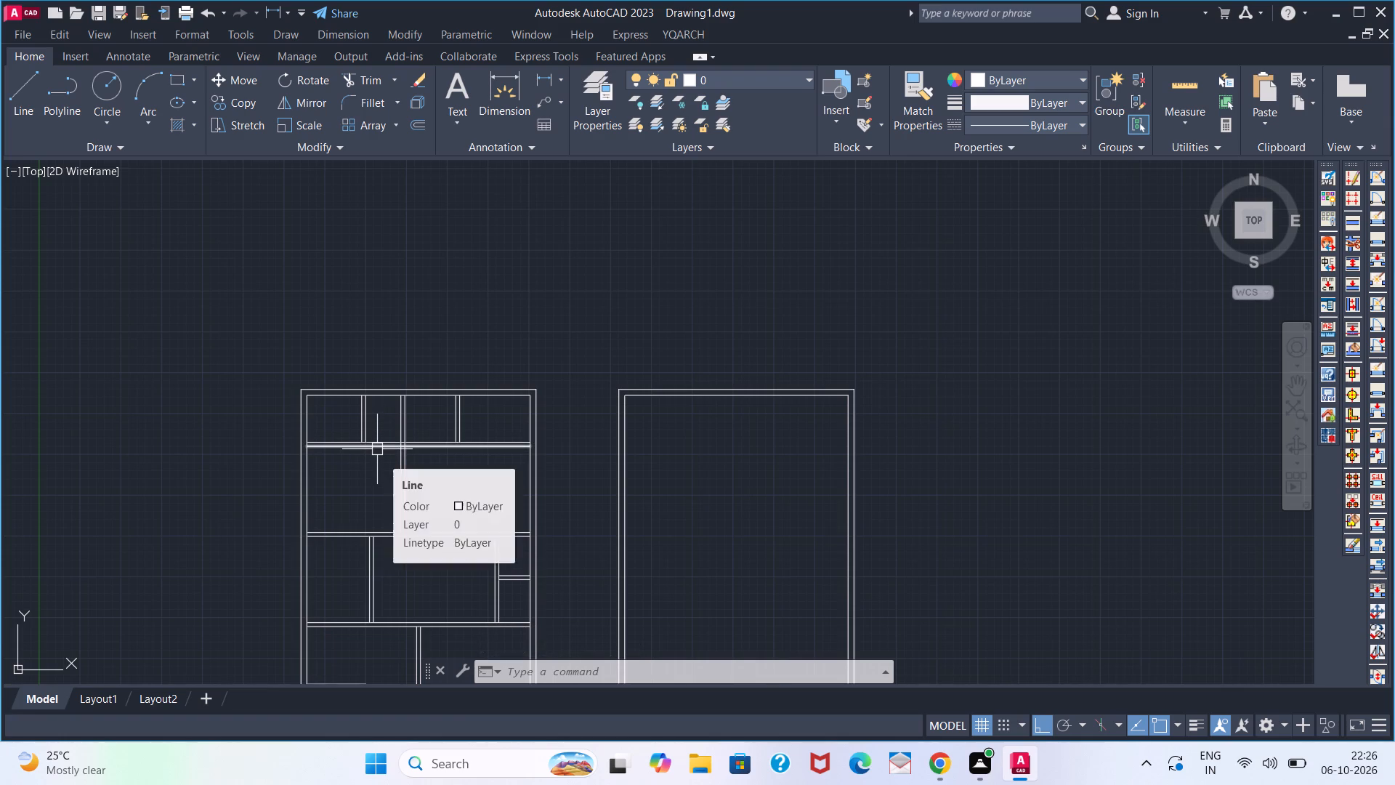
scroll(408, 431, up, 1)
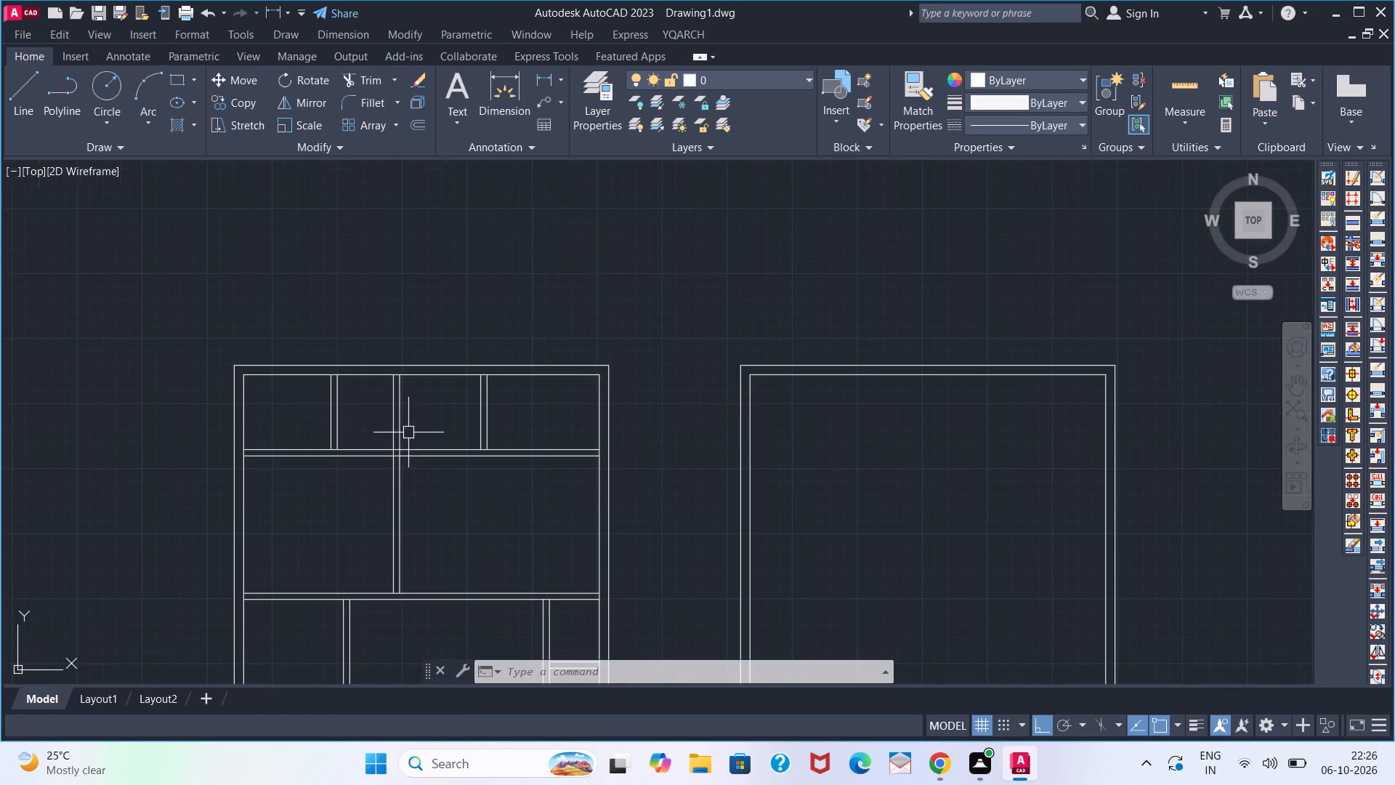
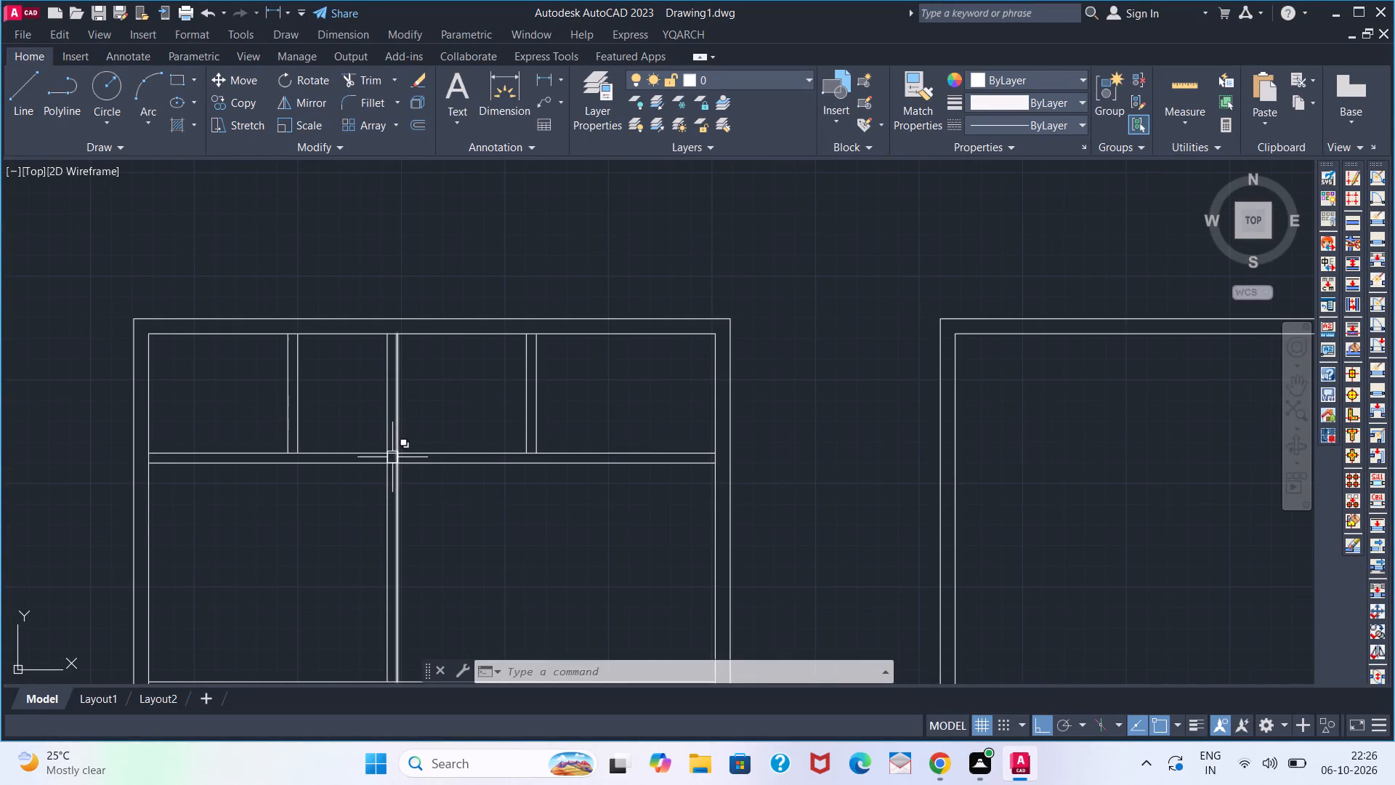
Add linear dimensions for the inner depth and width of the narrow second room from the left in the ground plan's top row.
click(548, 82)
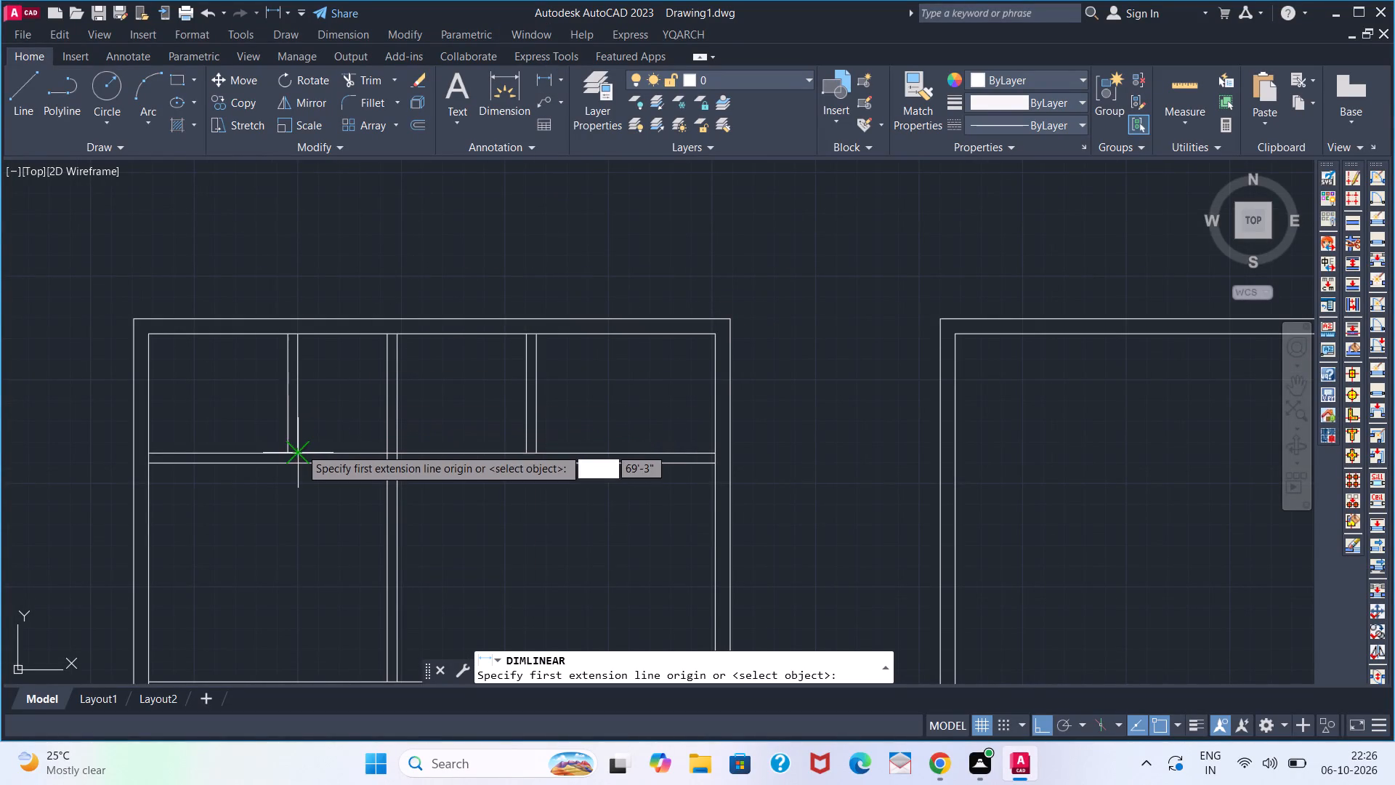
click(300, 448)
click(302, 339)
click(319, 344)
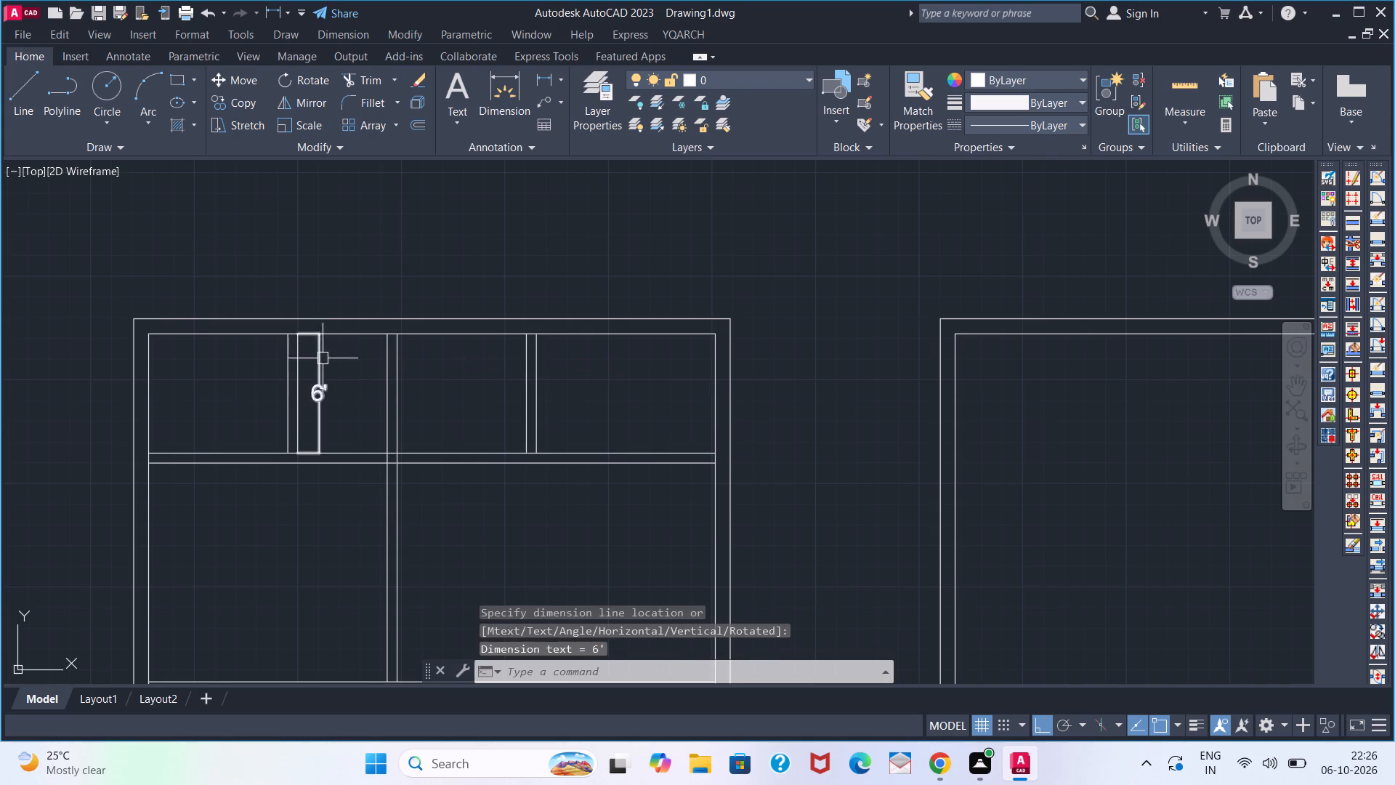
key(Return)
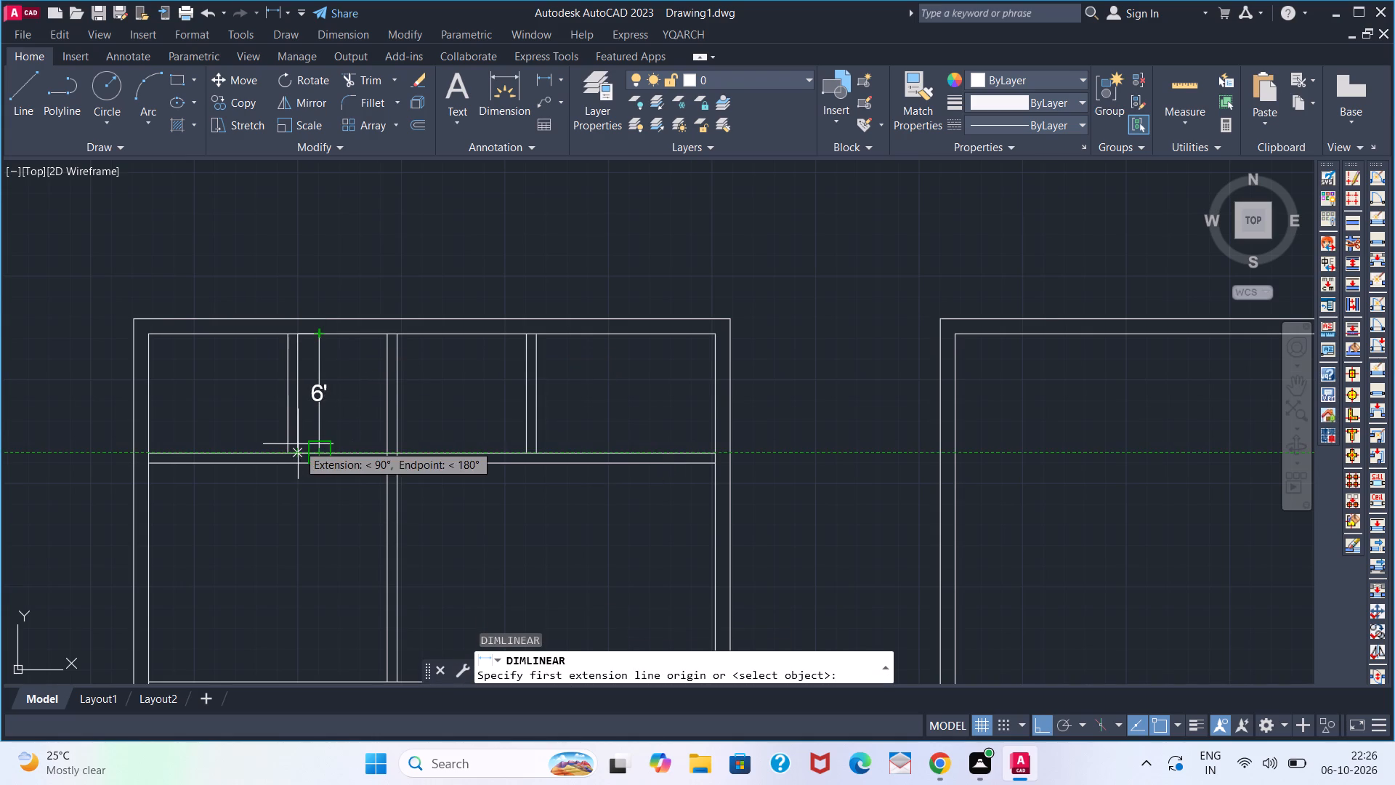
click(295, 444)
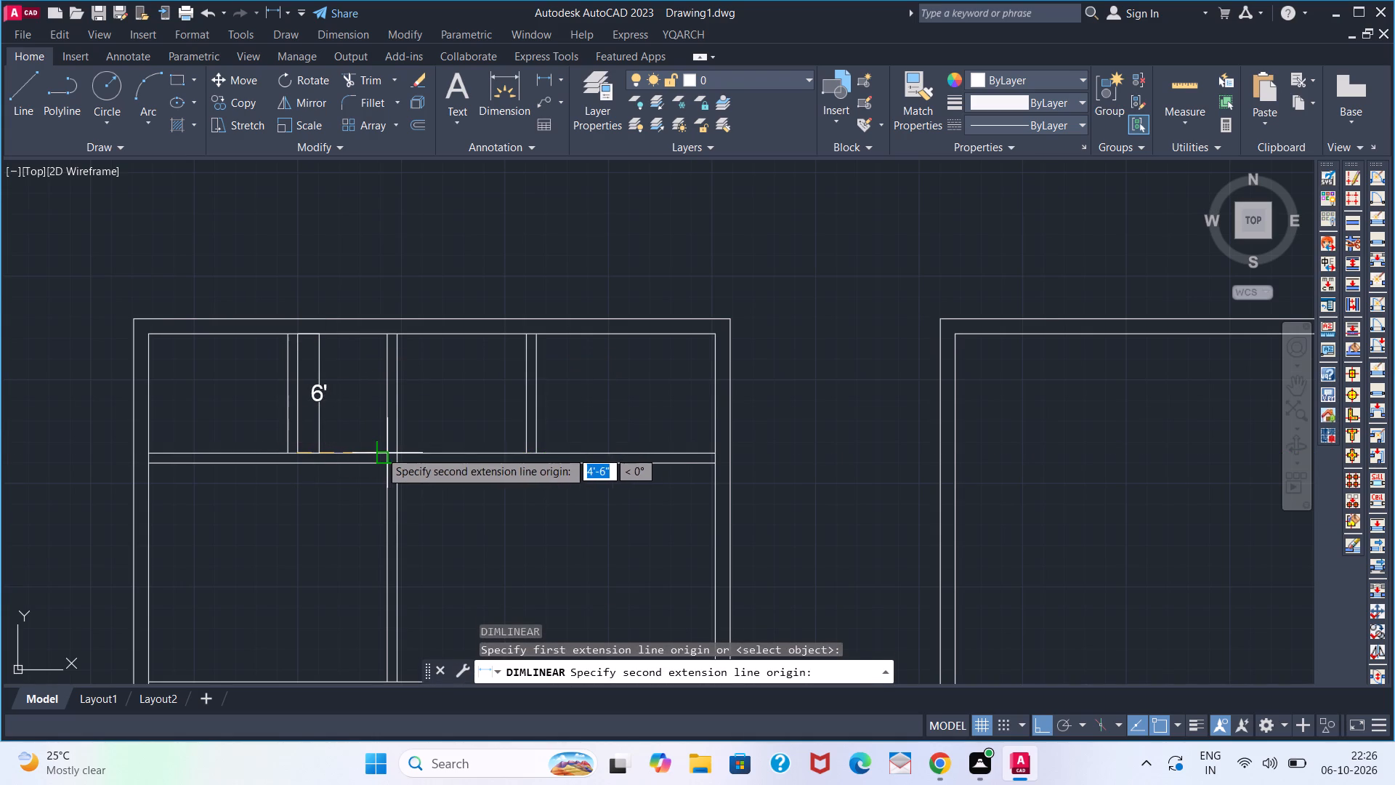
click(380, 451)
click(381, 435)
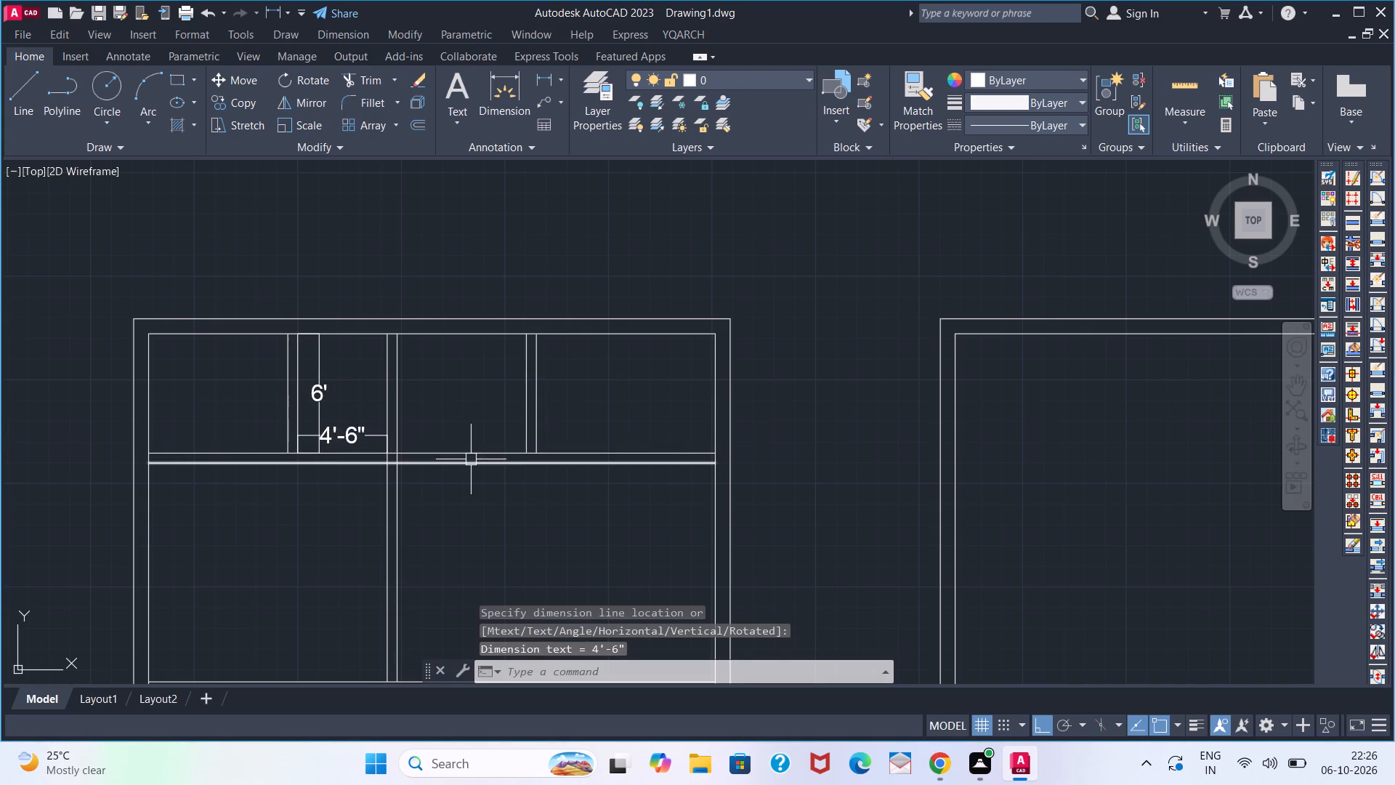
Add linear dimensions for the inner width and depth of the third room from the left in the ground plan's top row.
key(Return)
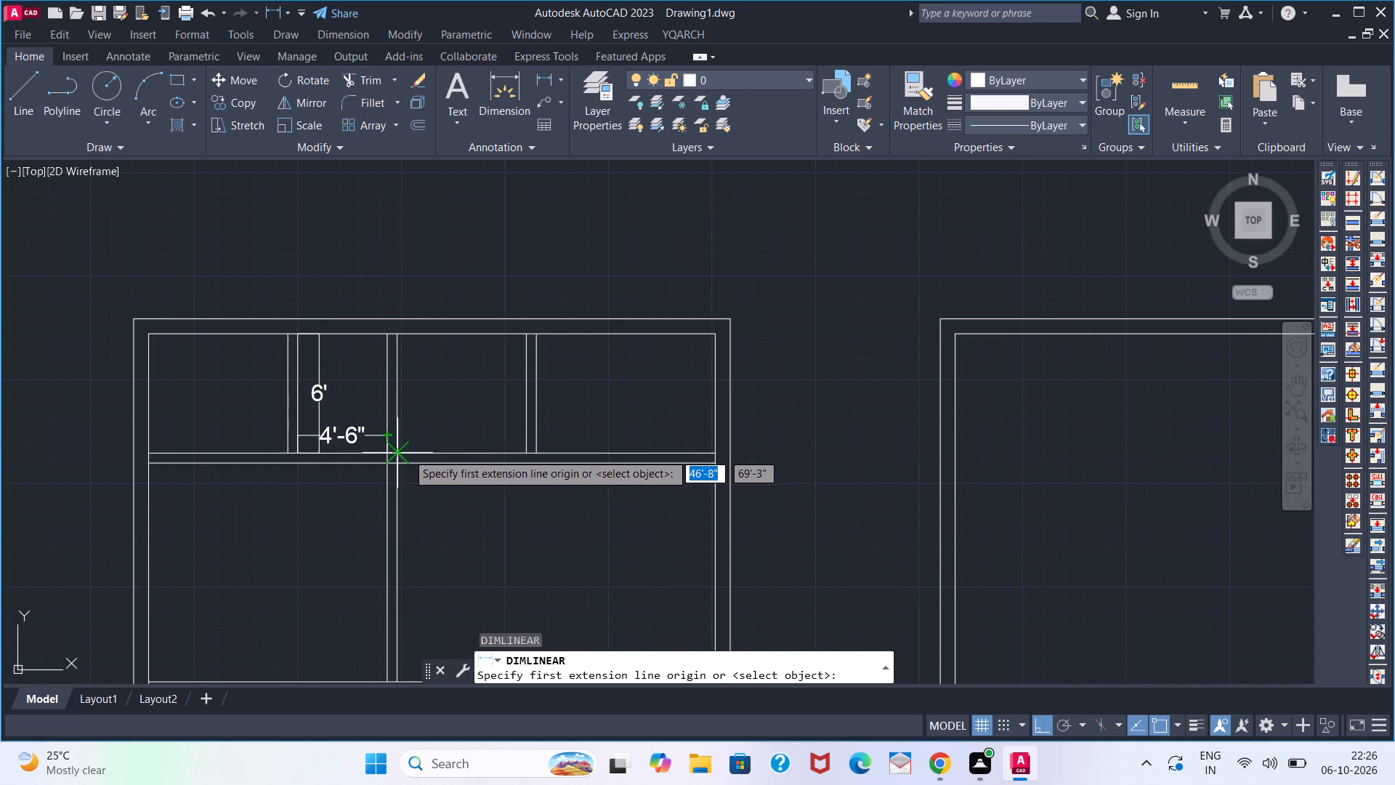
click(407, 453)
click(520, 448)
click(518, 443)
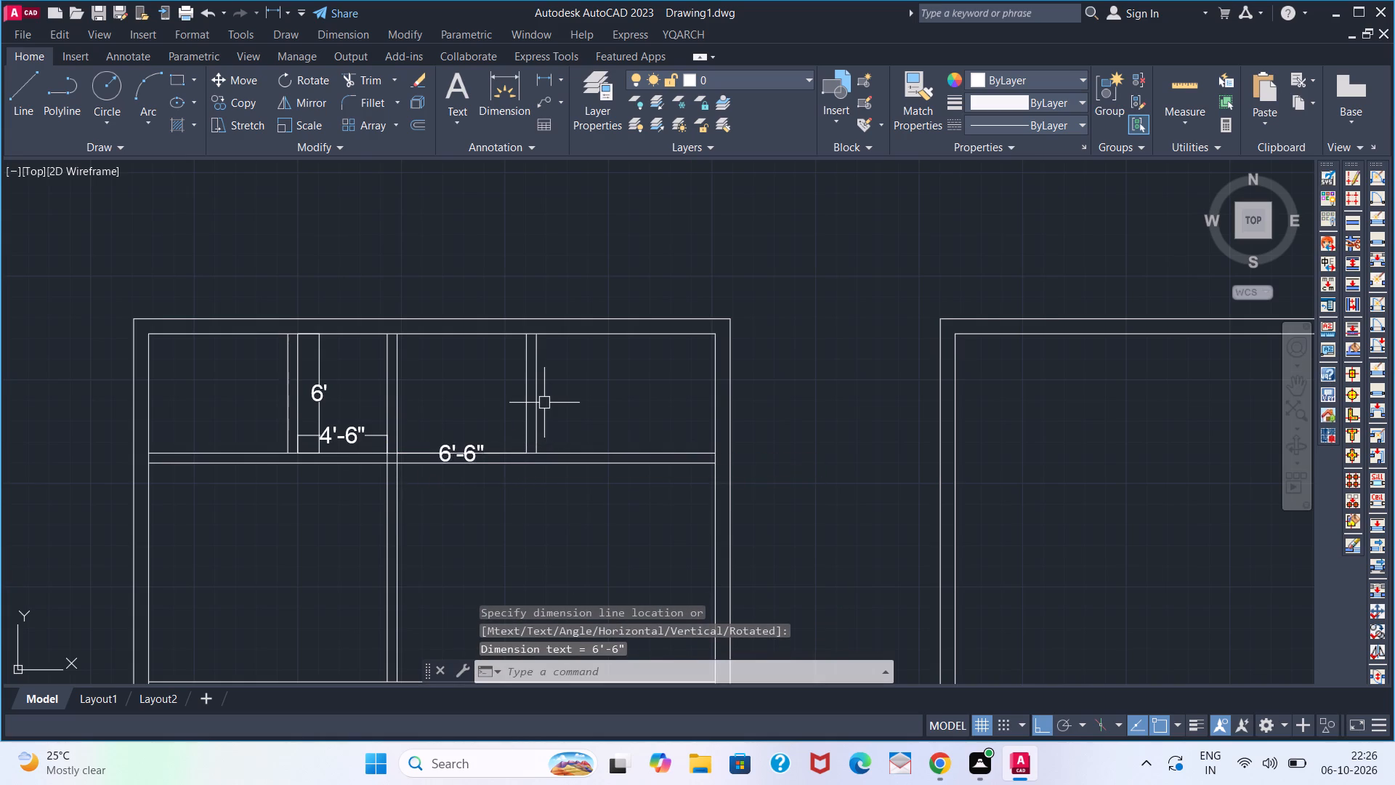
key(Return)
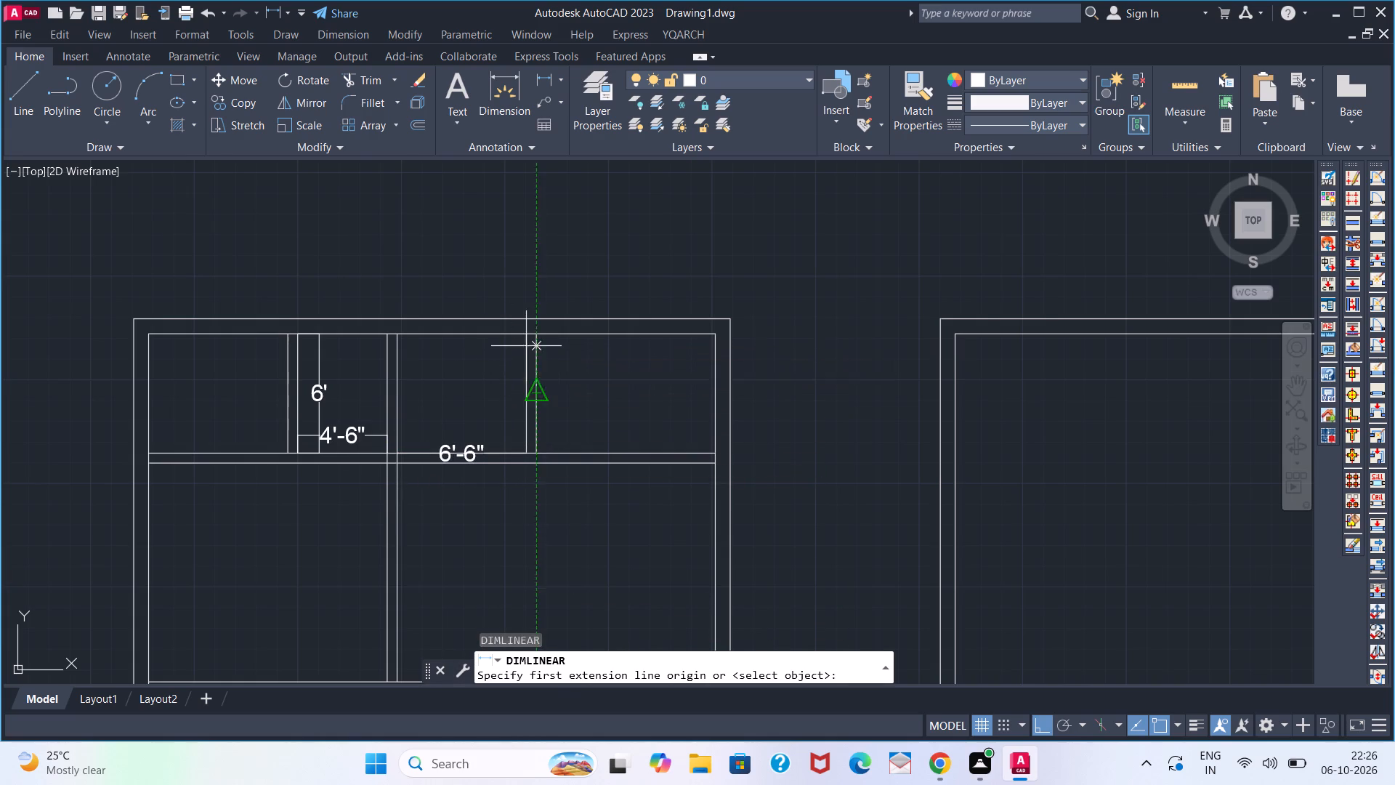
click(525, 345)
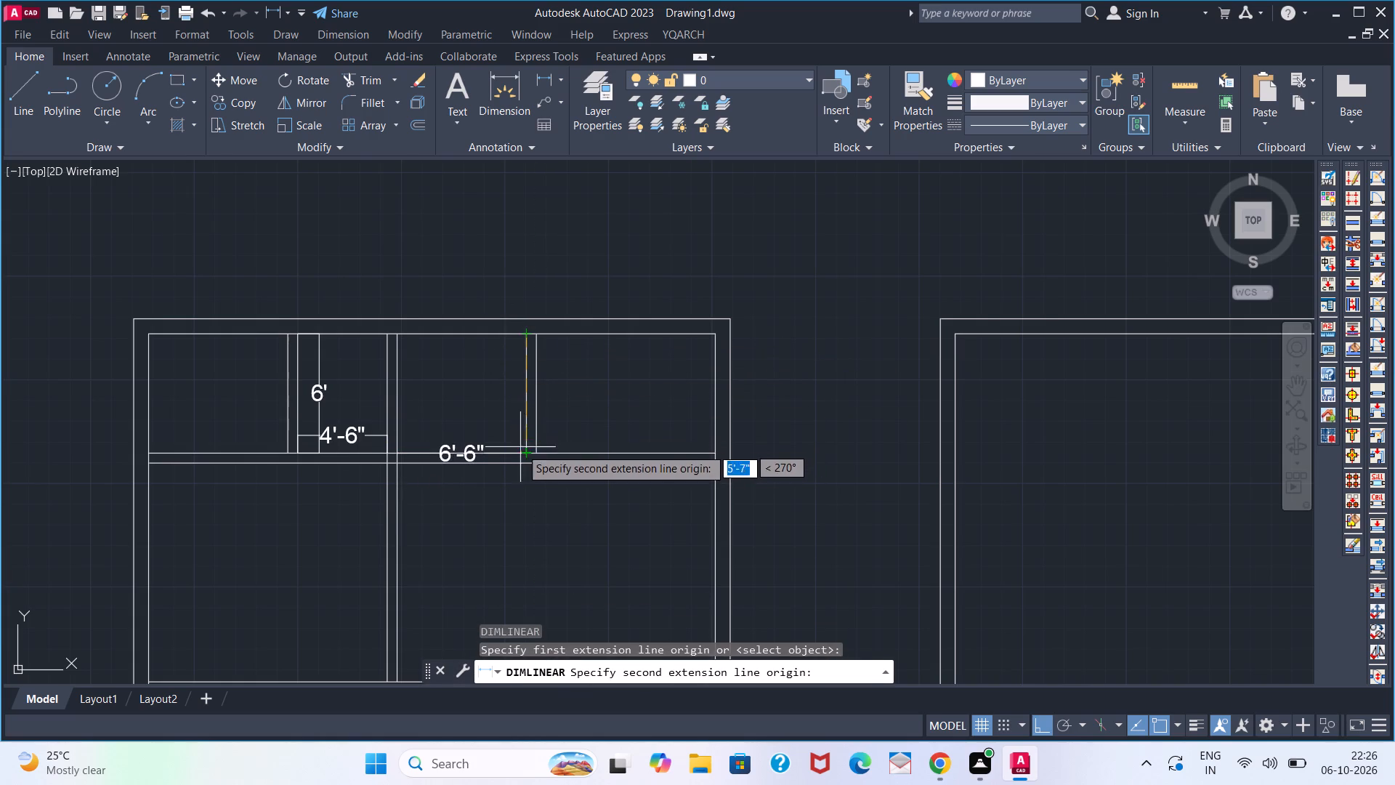
click(520, 448)
click(514, 440)
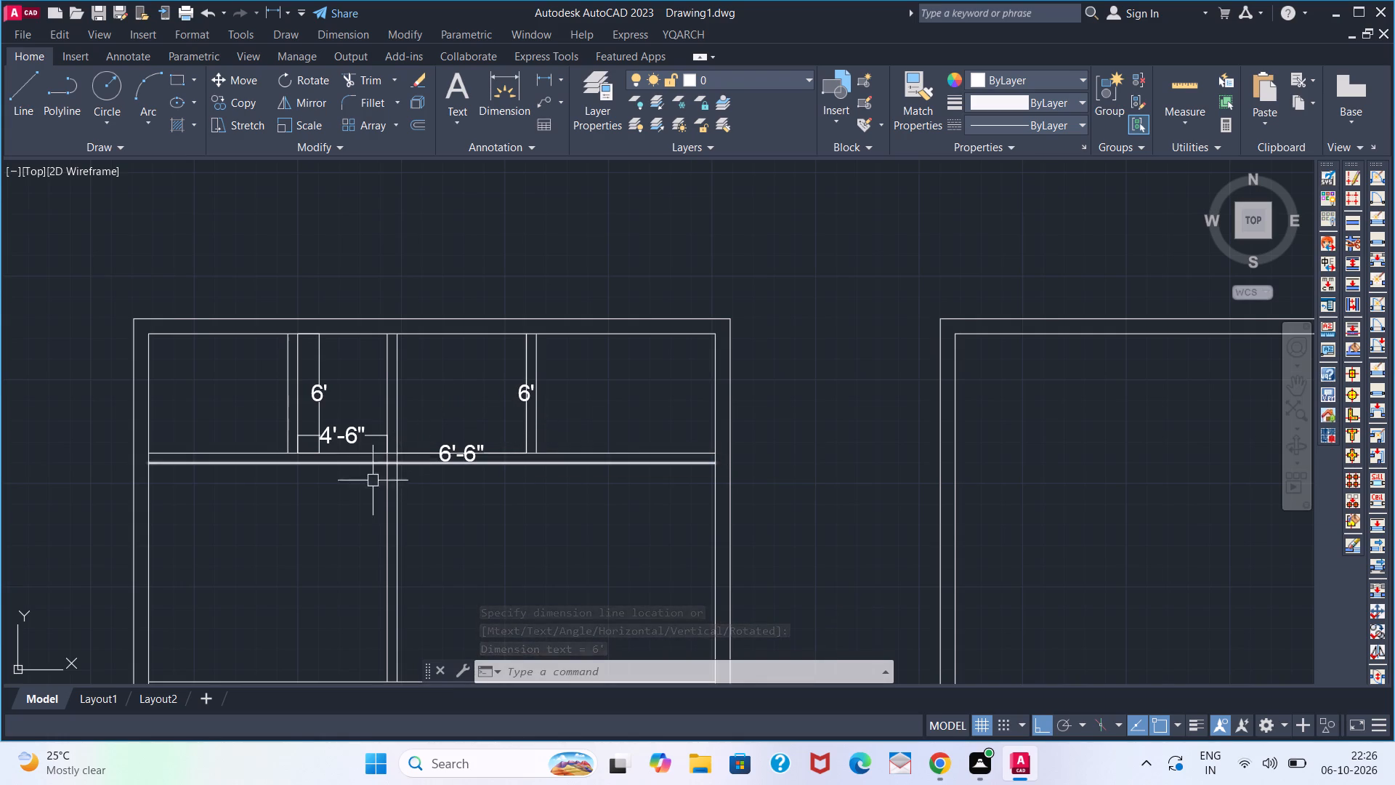
Examine the ground plan's overall room layout and the empty second floor outline beside it.
scroll(311, 524, down, 2)
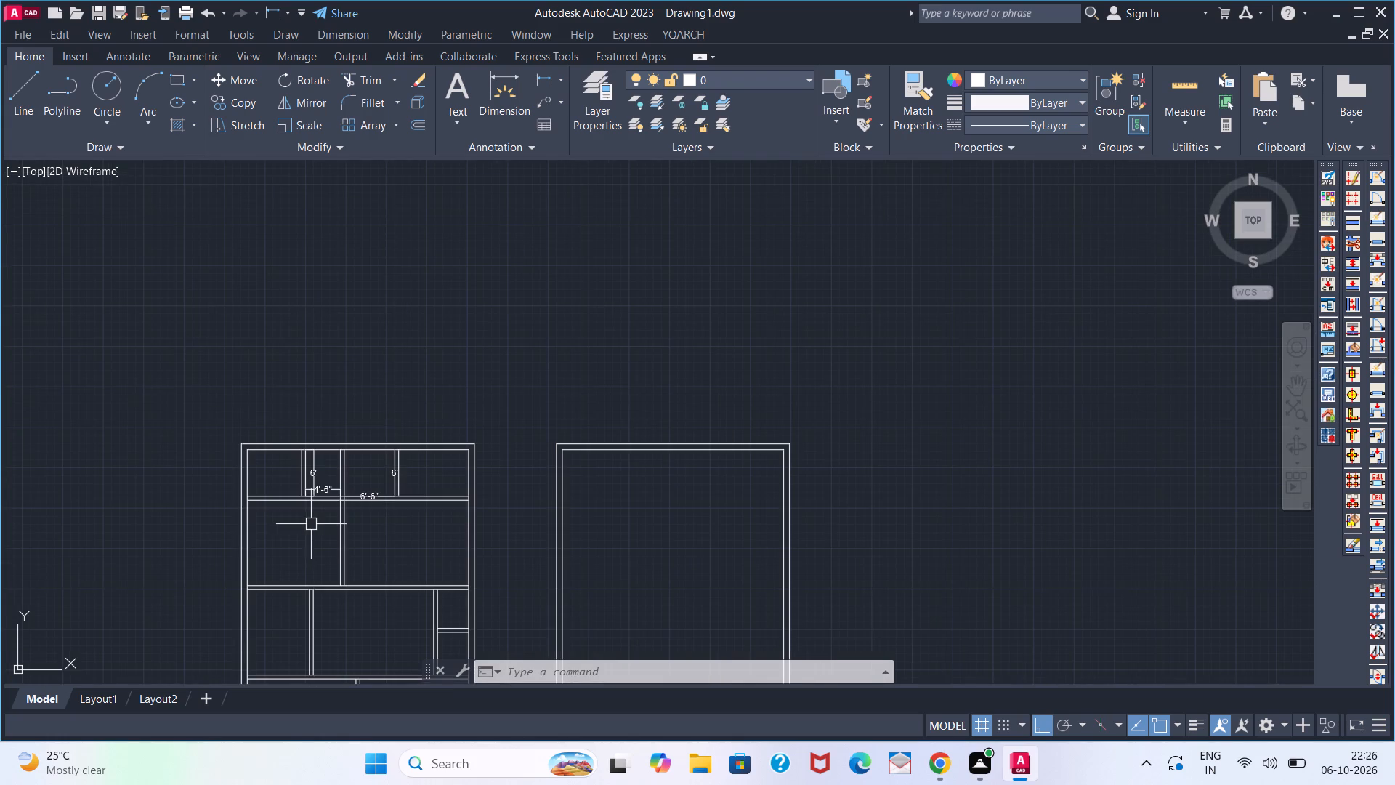
middle_drag(318, 516, 419, 462)
scroll(418, 461, down, 1)
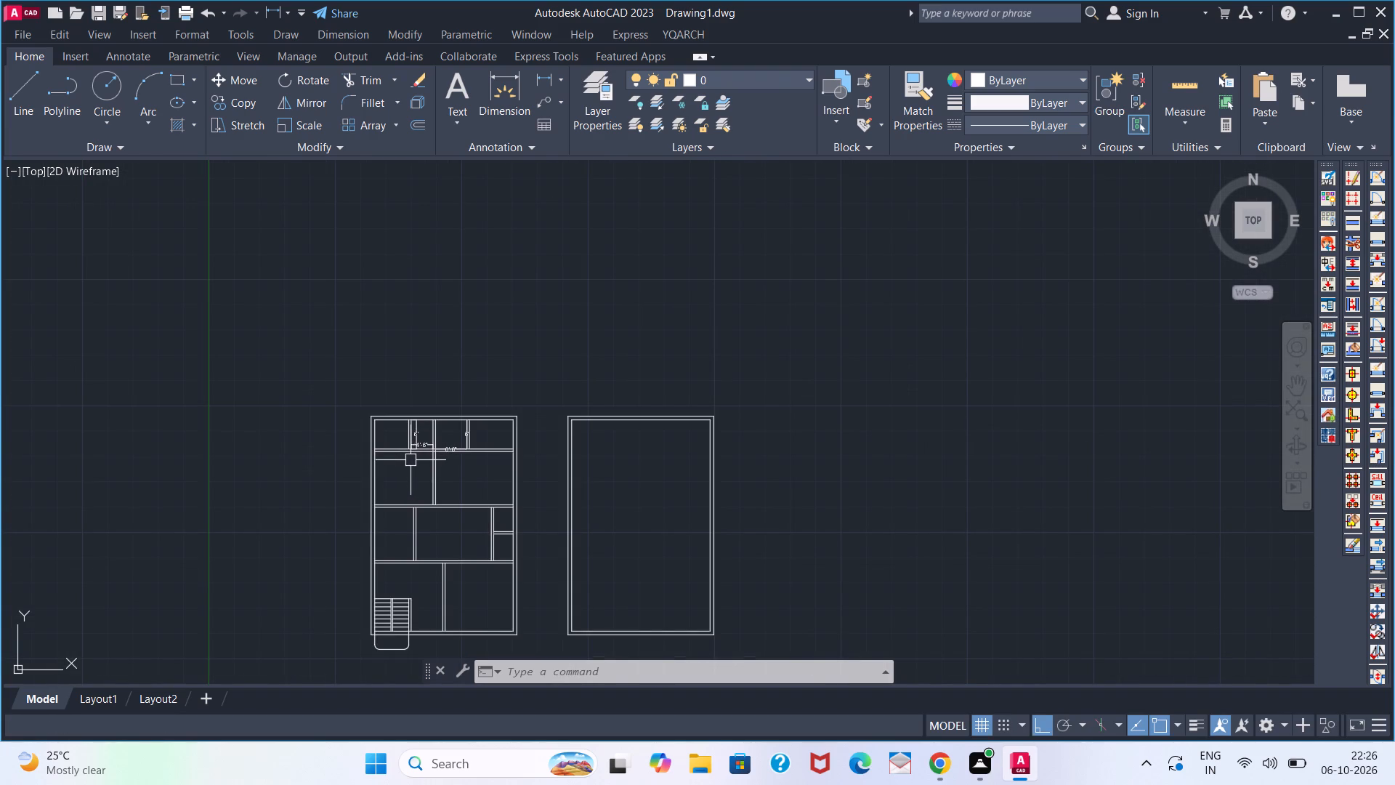
scroll(498, 531, up, 2)
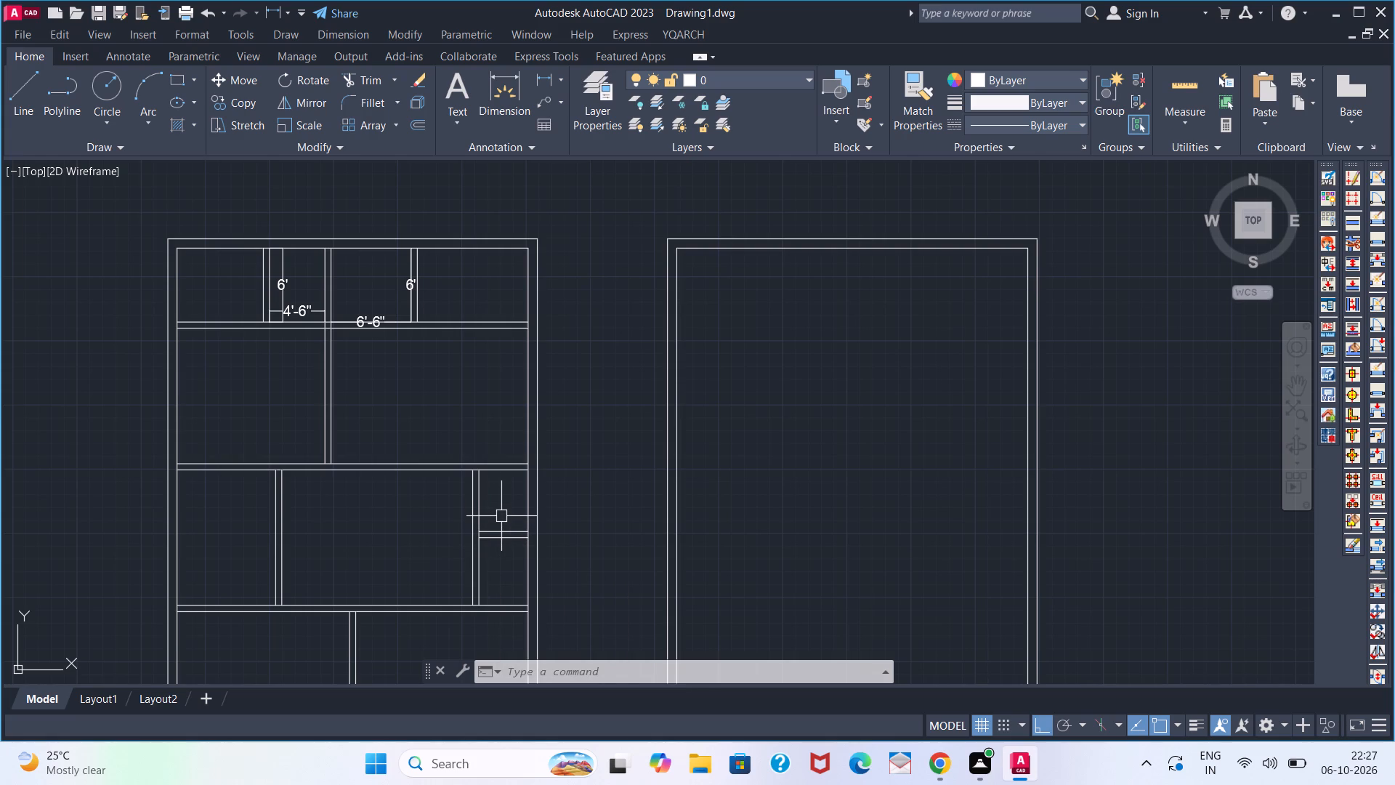
scroll(501, 517, down, 2)
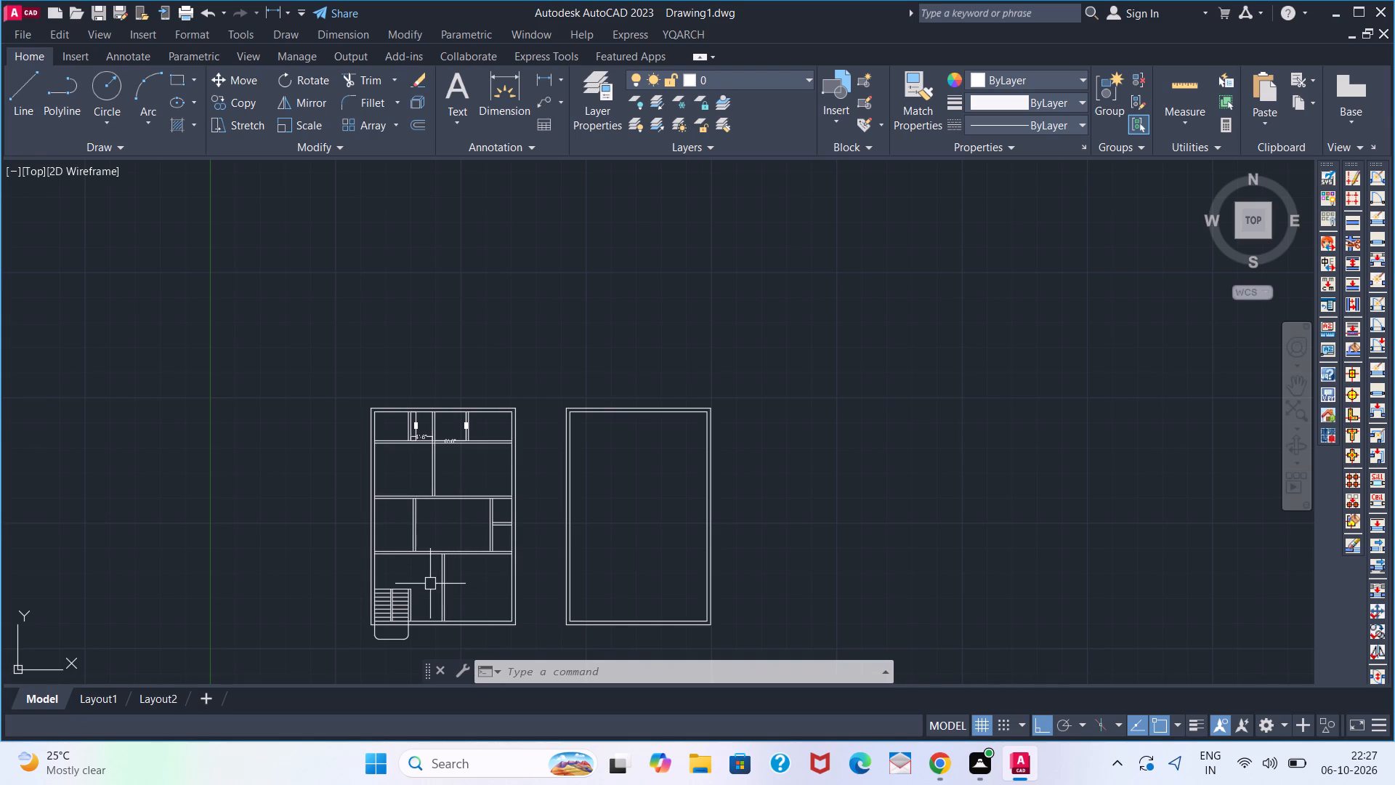
scroll(434, 555, up, 1)
scroll(434, 555, down, 1)
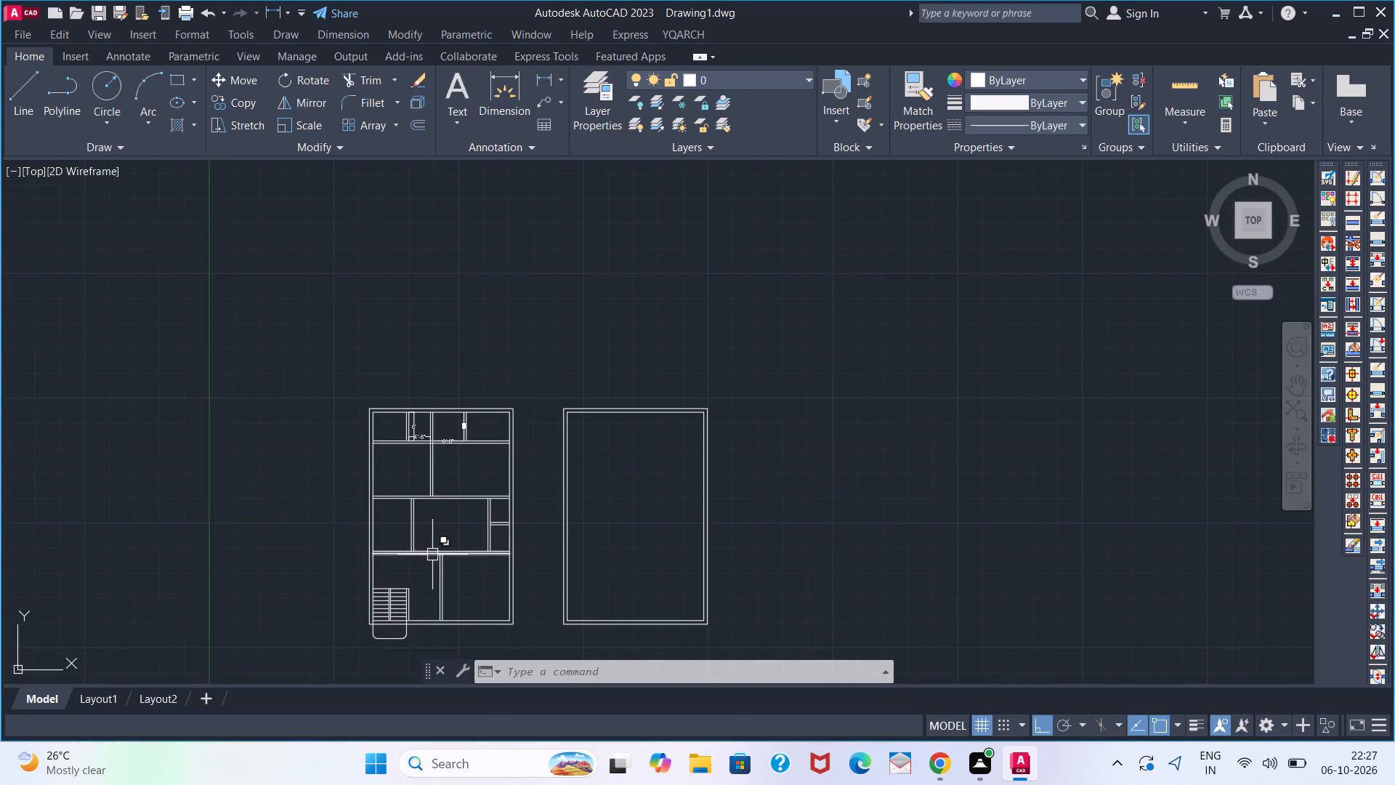
scroll(429, 558, down, 1)
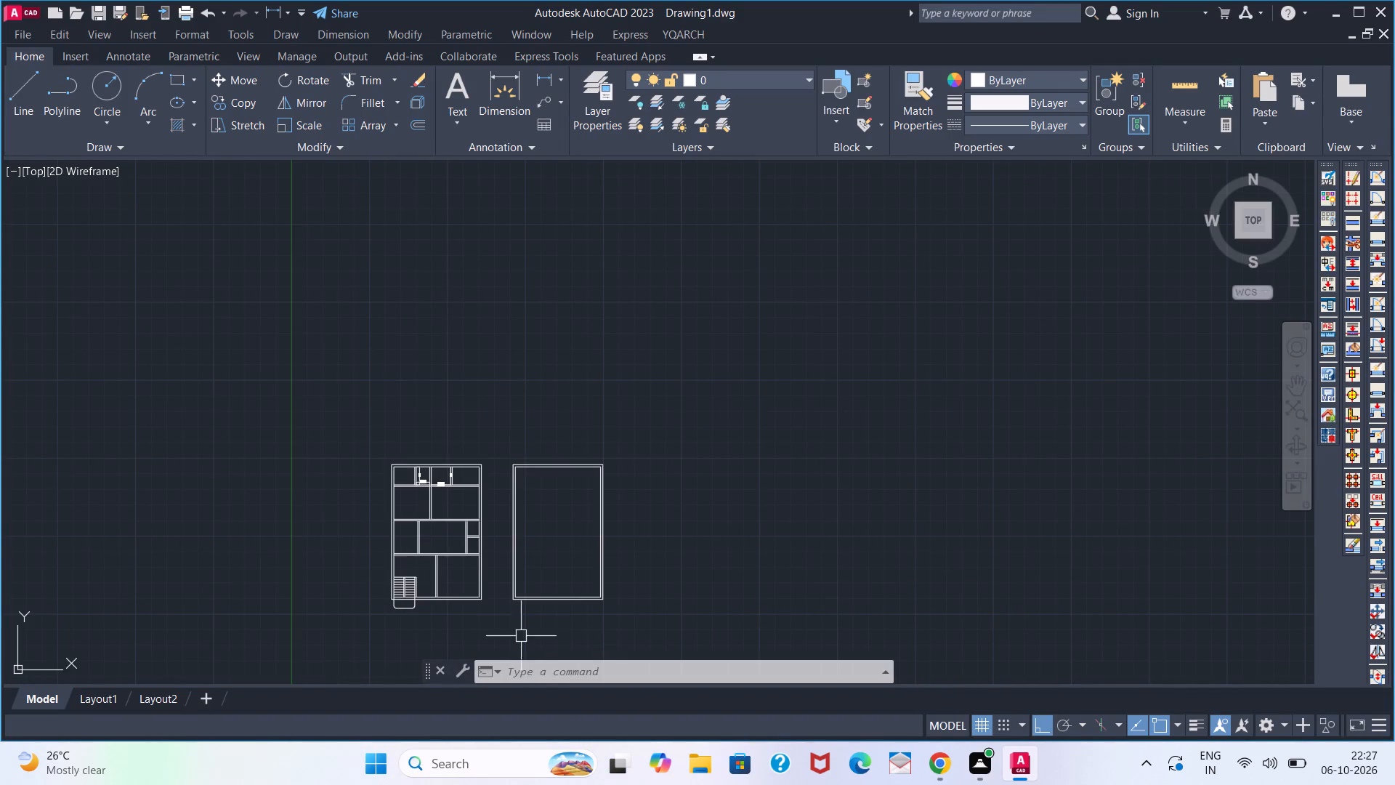
scroll(512, 621, up, 3)
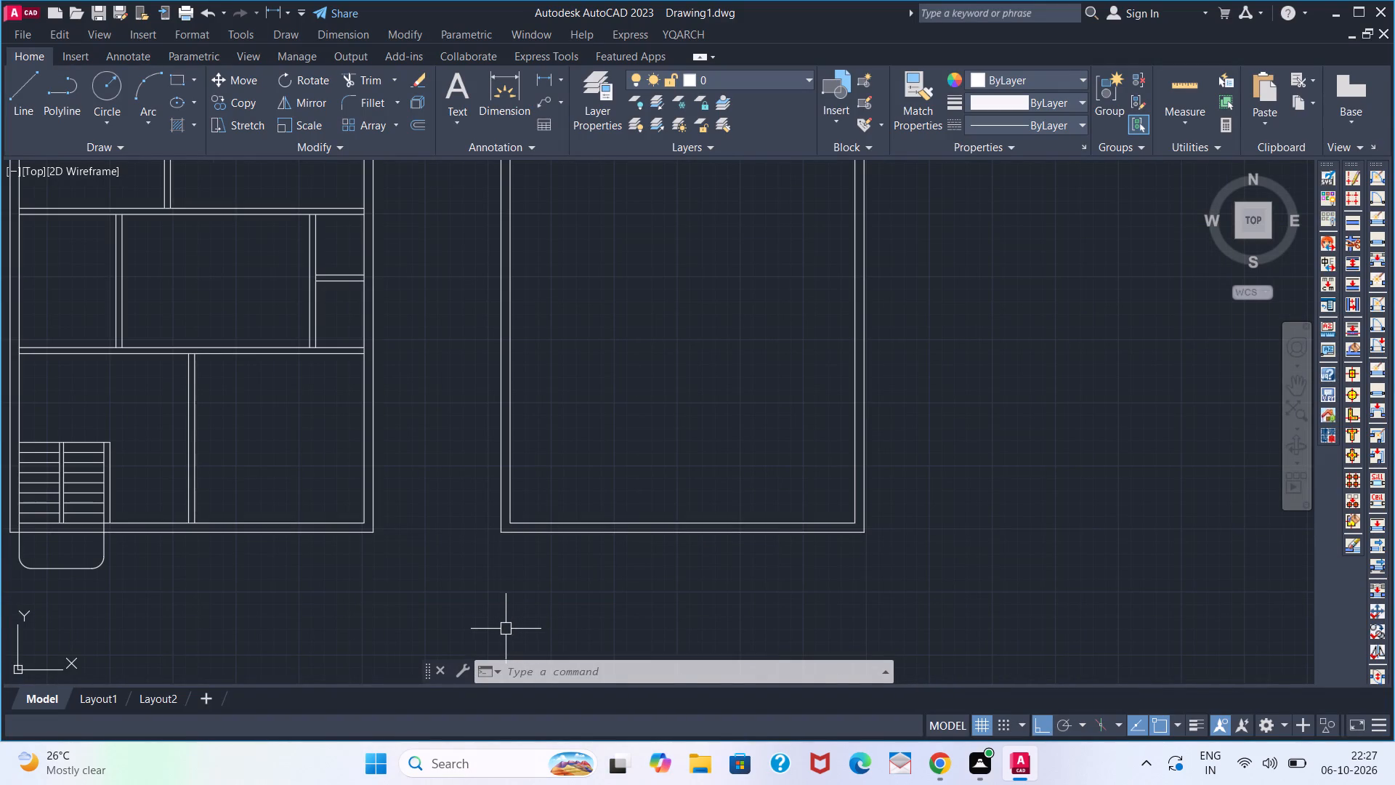
scroll(506, 629, up, 1)
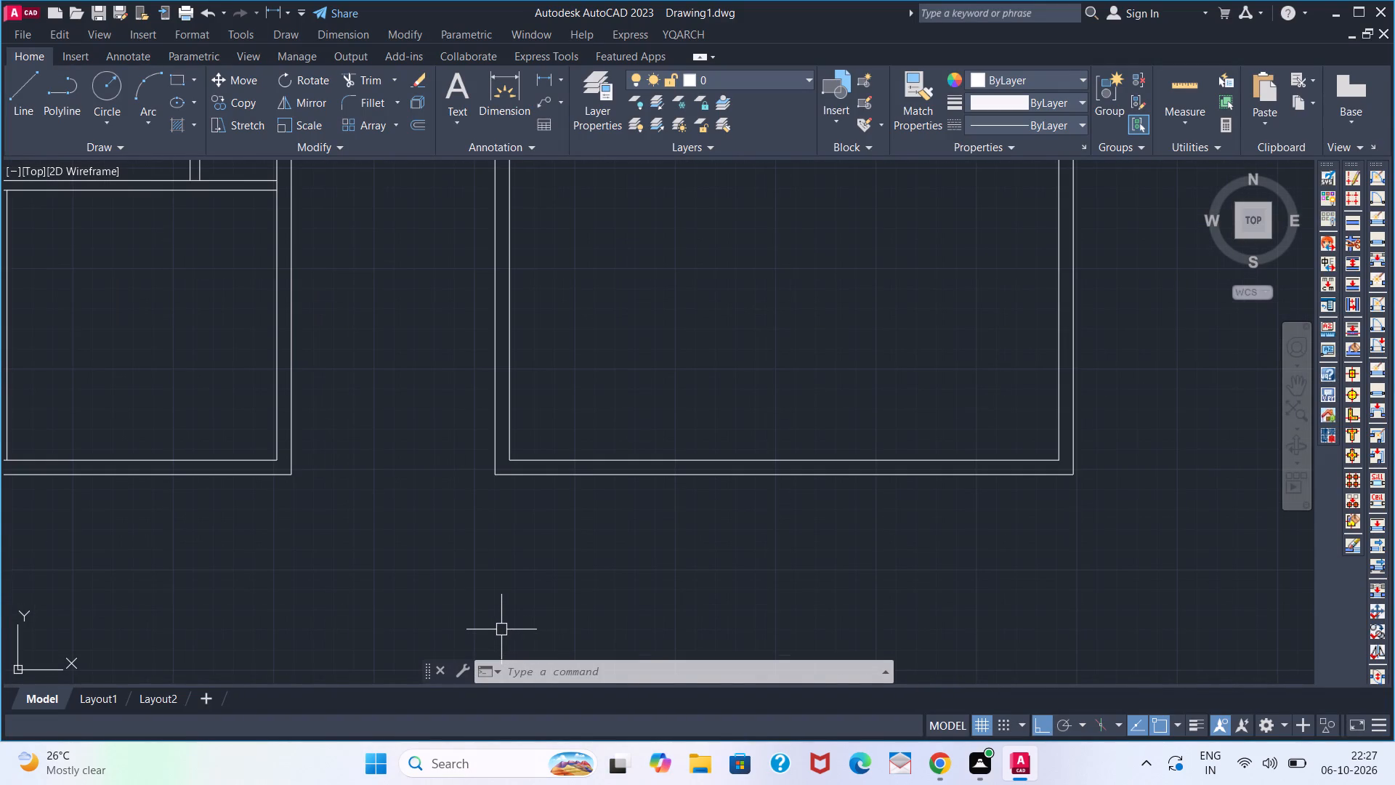
scroll(501, 629, up, 1)
scroll(468, 598, down, 2)
scroll(466, 597, up, 1)
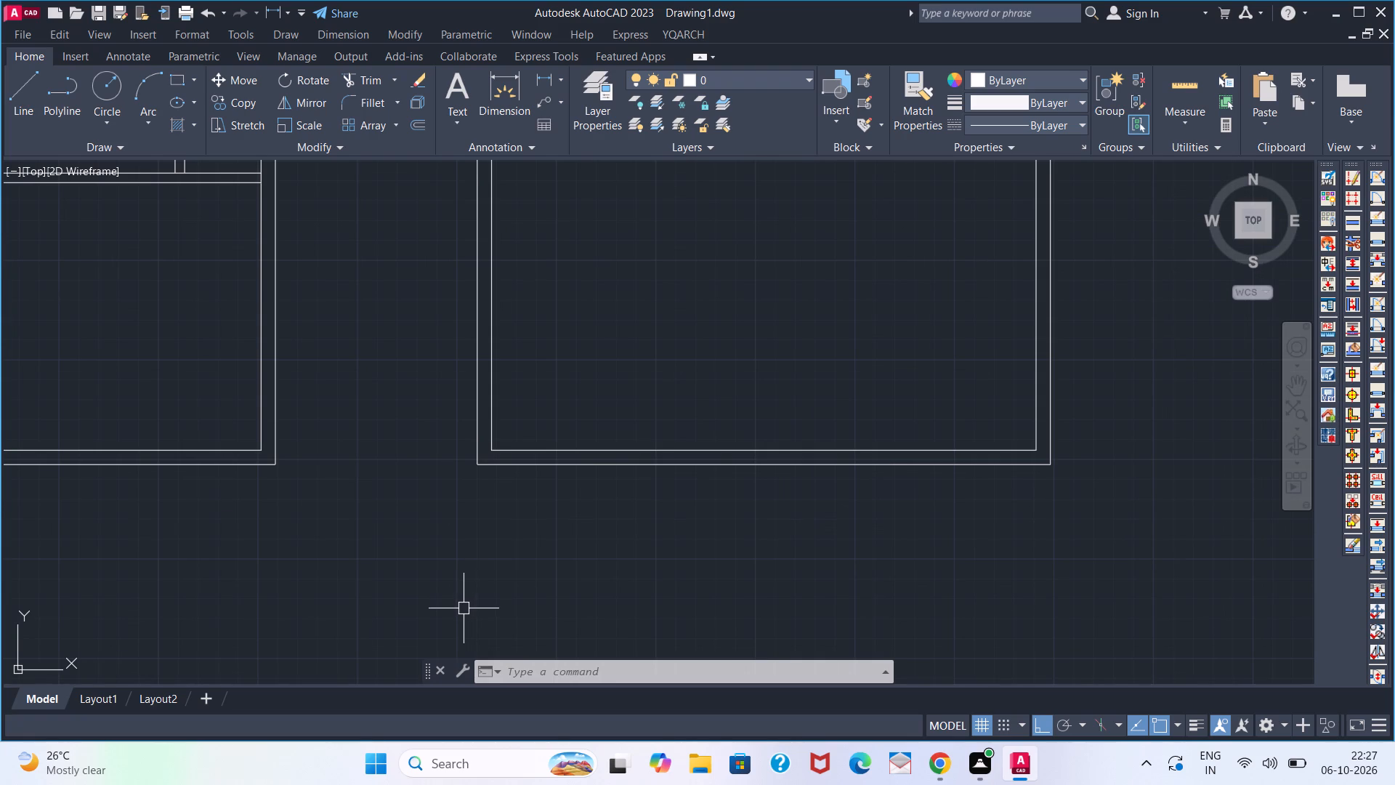
scroll(463, 609, down, 3)
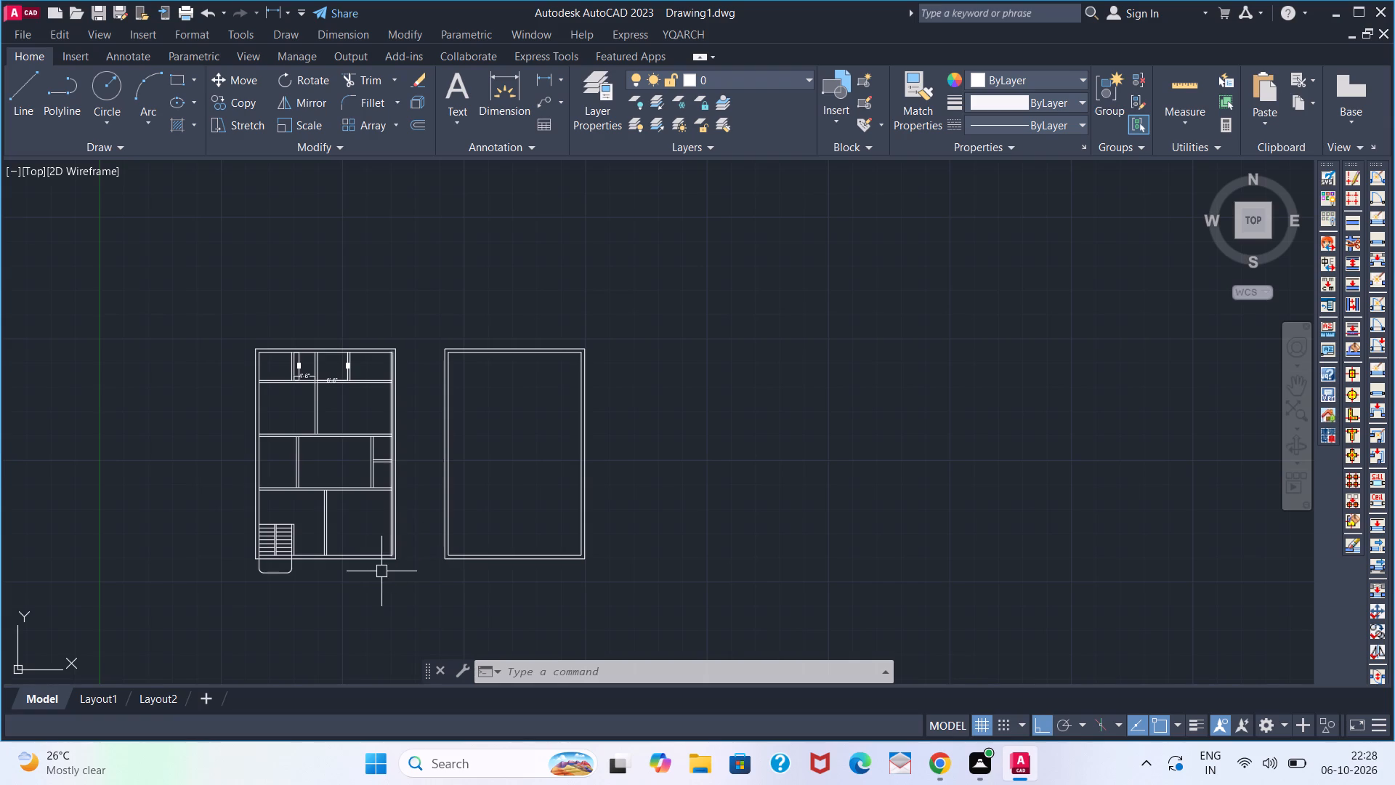
scroll(452, 563, down, 2)
middle_drag(423, 518, 581, 544)
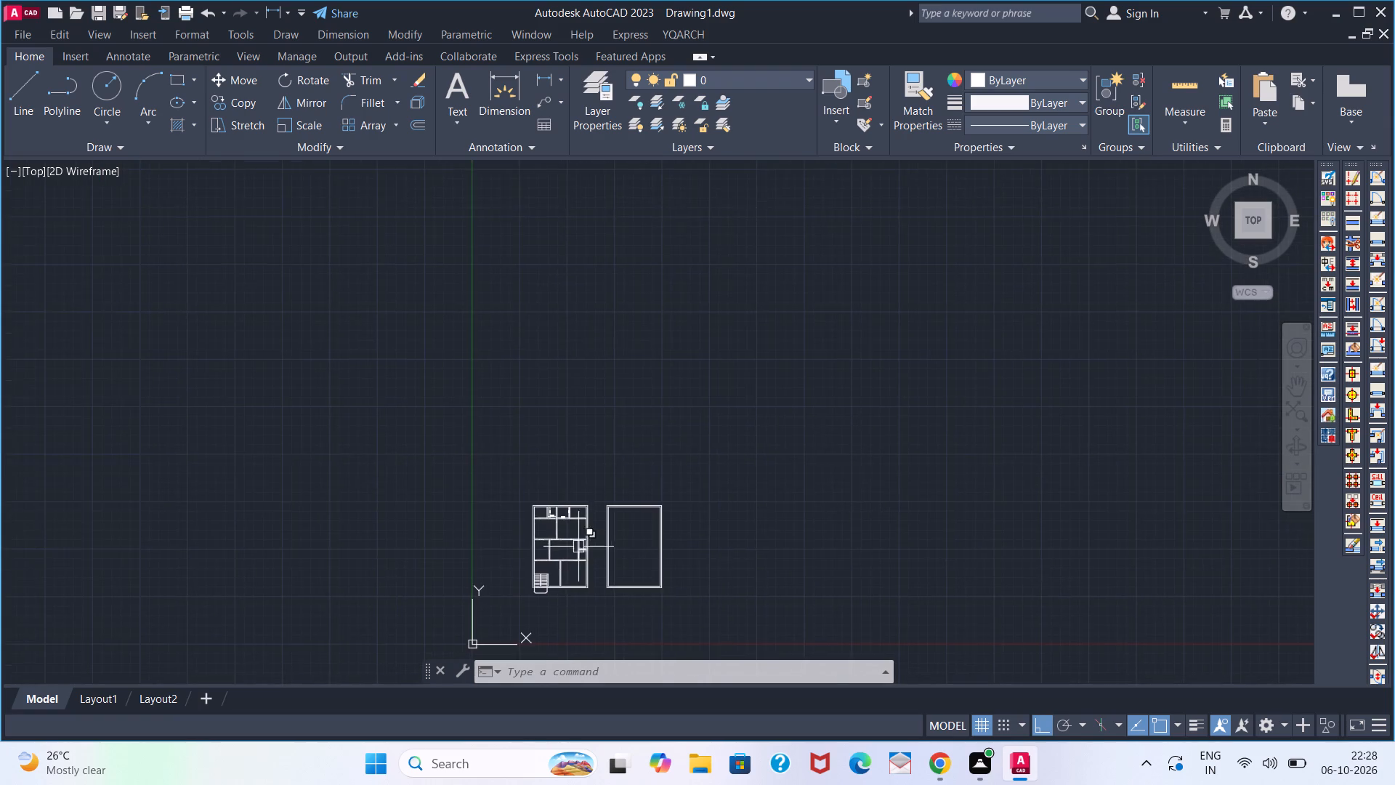
Add linear dimensions for the inner width and depth of the ground plan's top-left corner room.
scroll(573, 547, up, 3)
middle_drag(529, 528, 527, 486)
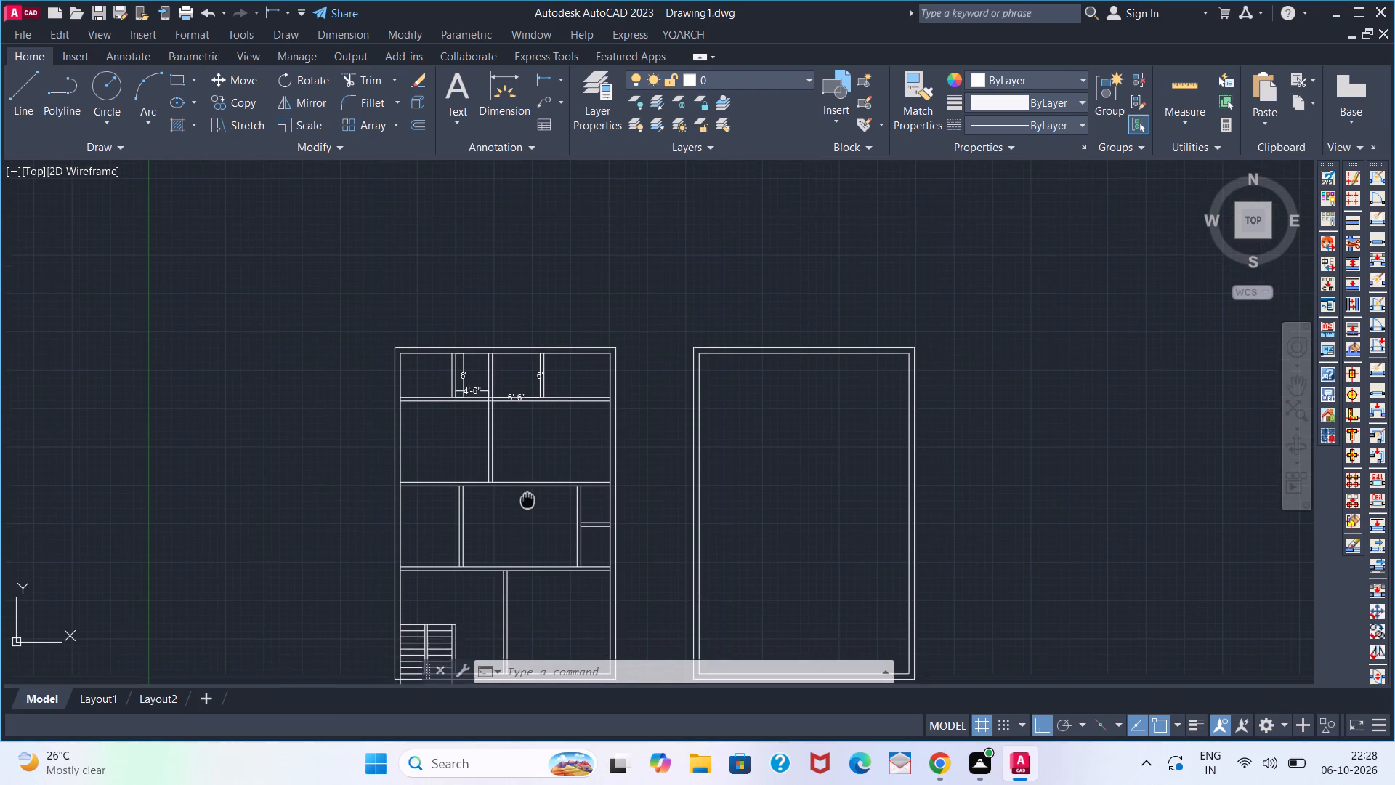
middle_drag(527, 486, 528, 478)
click(541, 76)
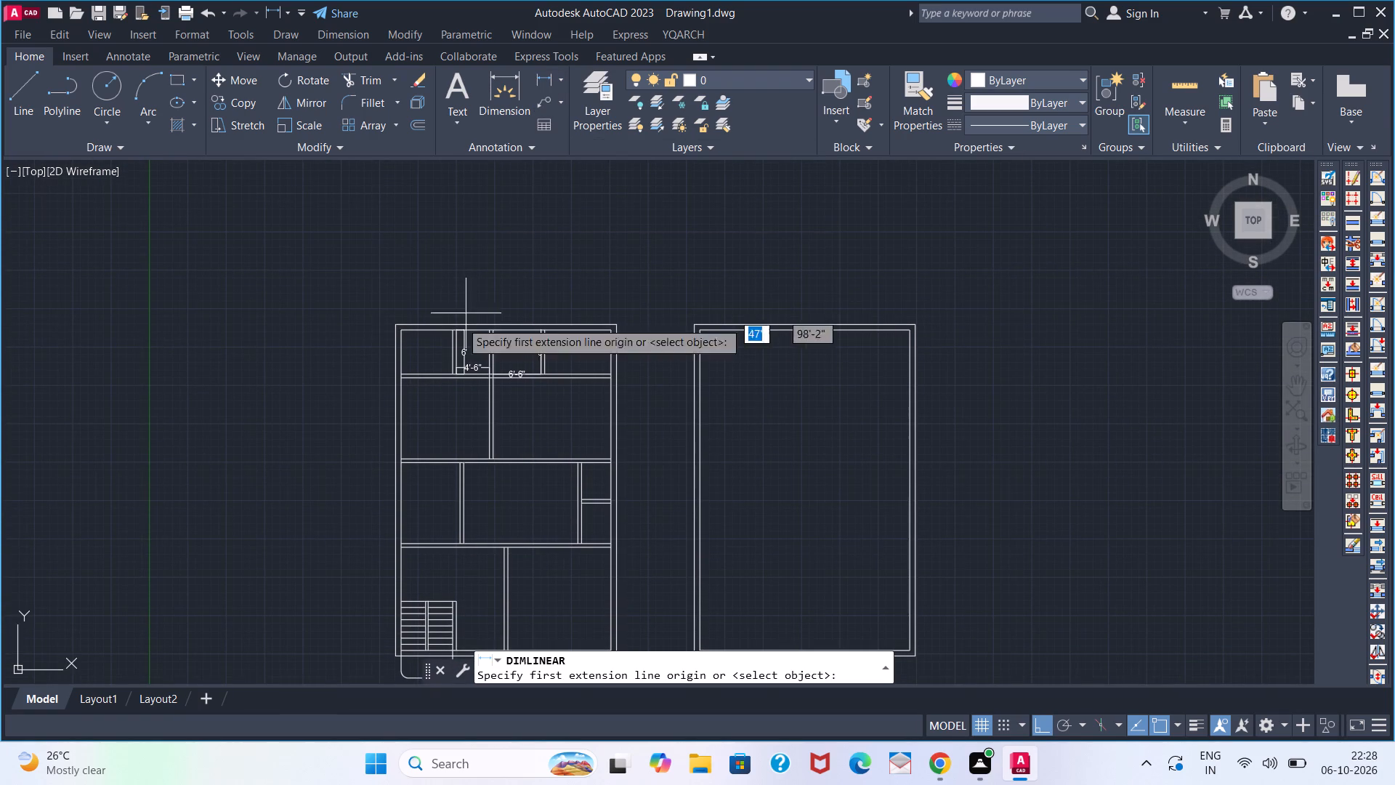
scroll(403, 371, up, 2)
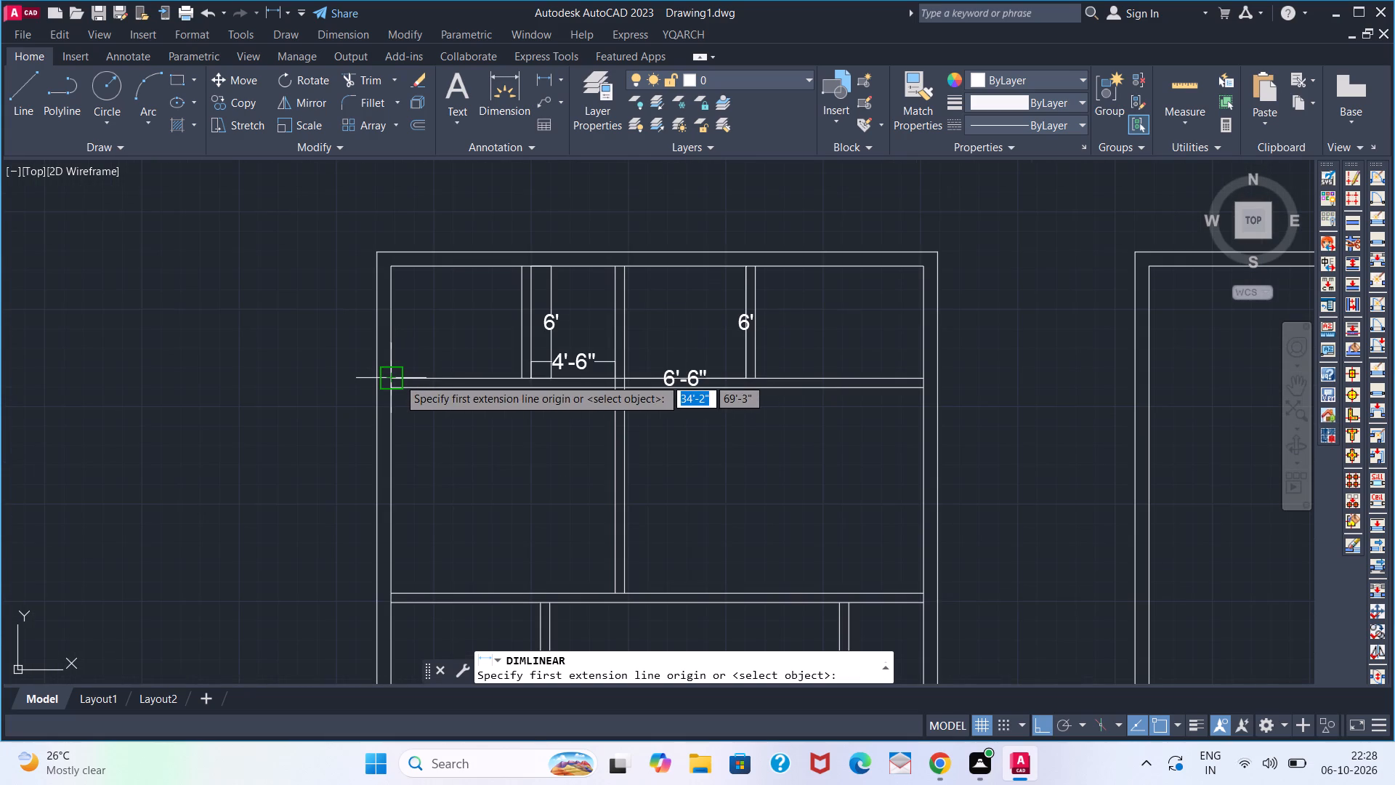
click(398, 378)
click(511, 377)
click(506, 366)
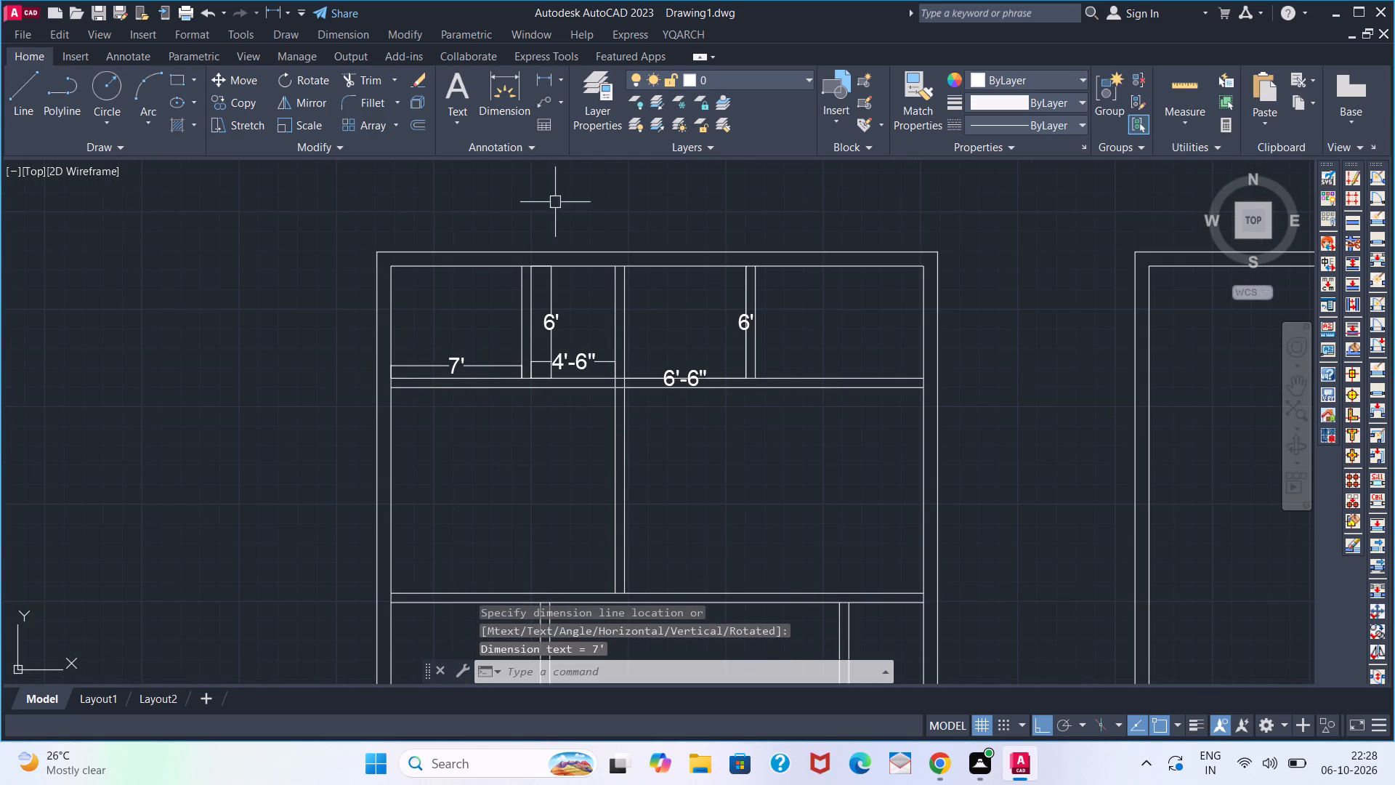
click(540, 75)
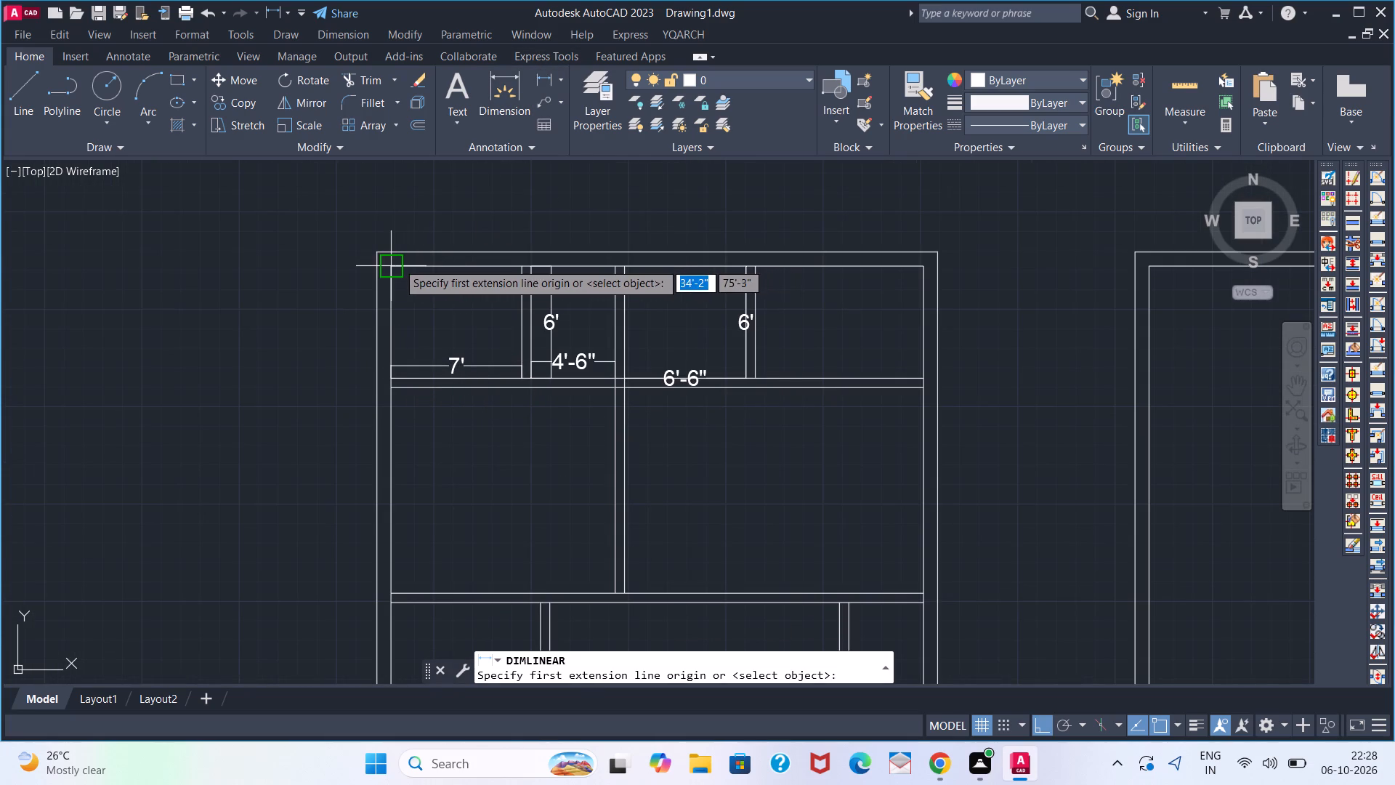
click(397, 262)
click(391, 378)
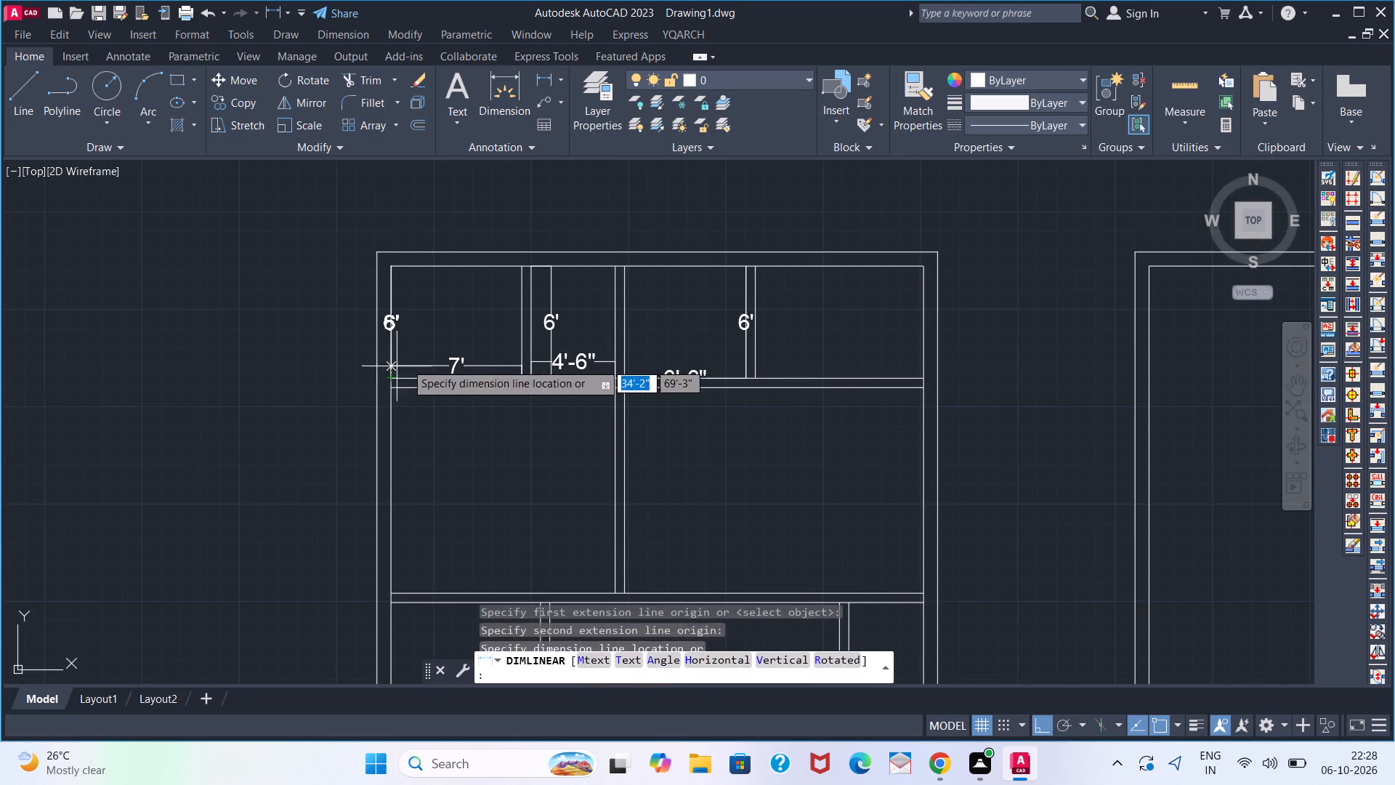
click(416, 354)
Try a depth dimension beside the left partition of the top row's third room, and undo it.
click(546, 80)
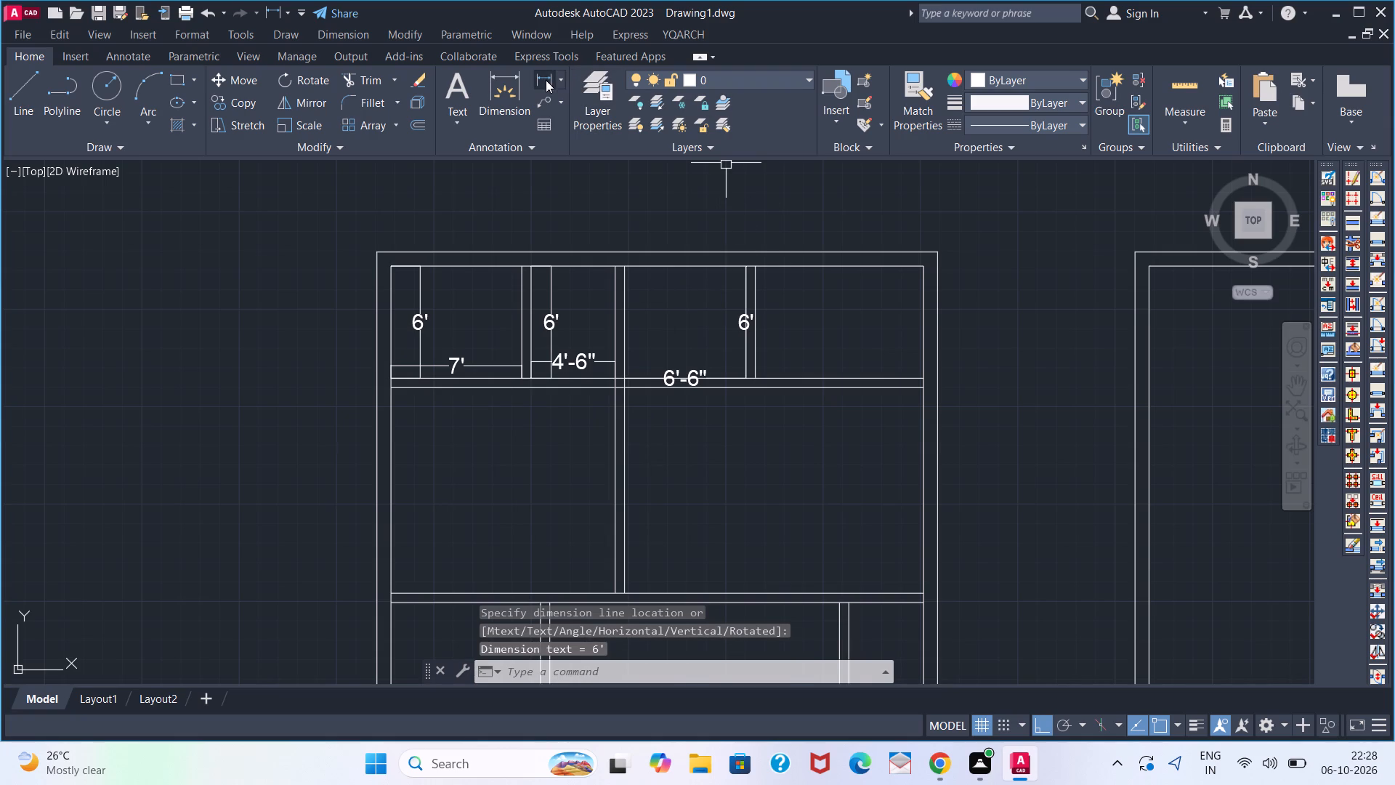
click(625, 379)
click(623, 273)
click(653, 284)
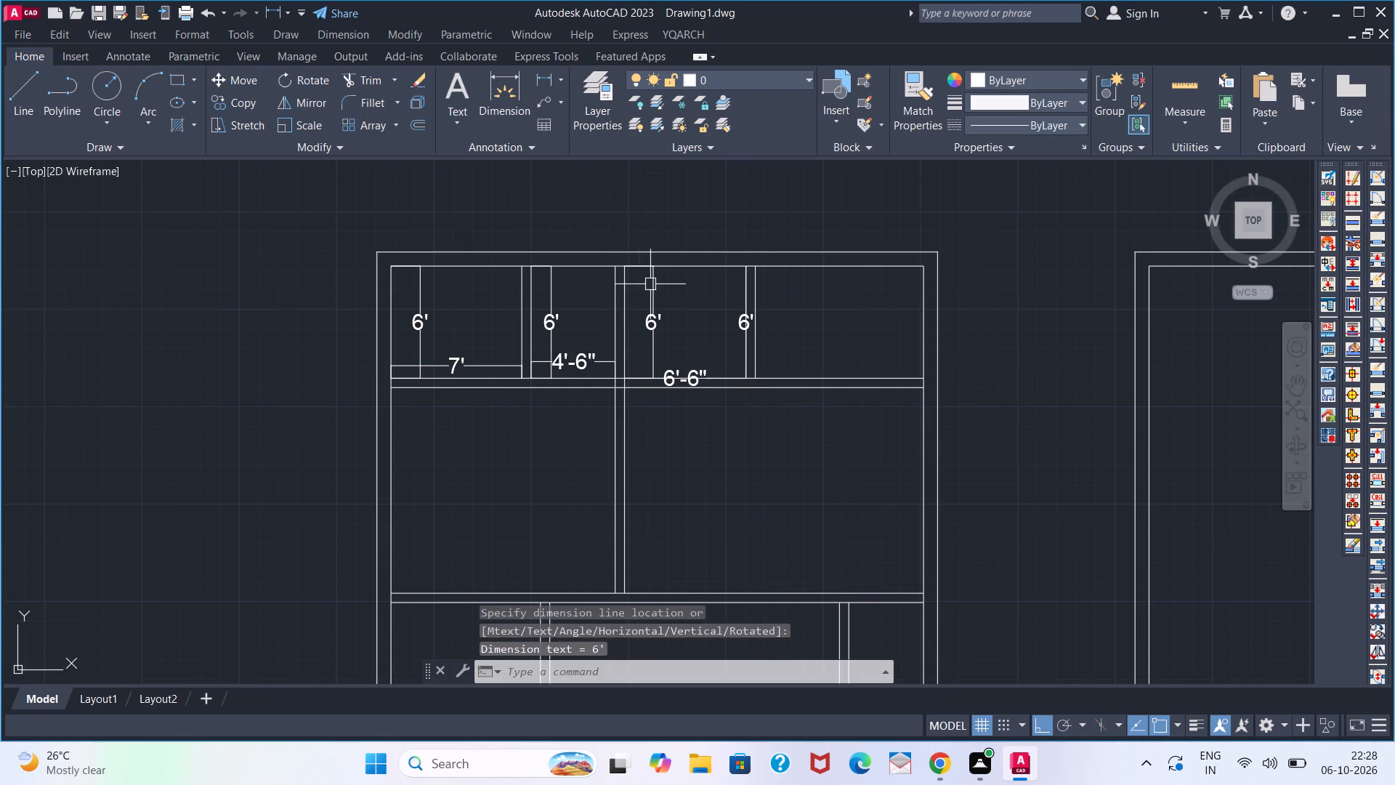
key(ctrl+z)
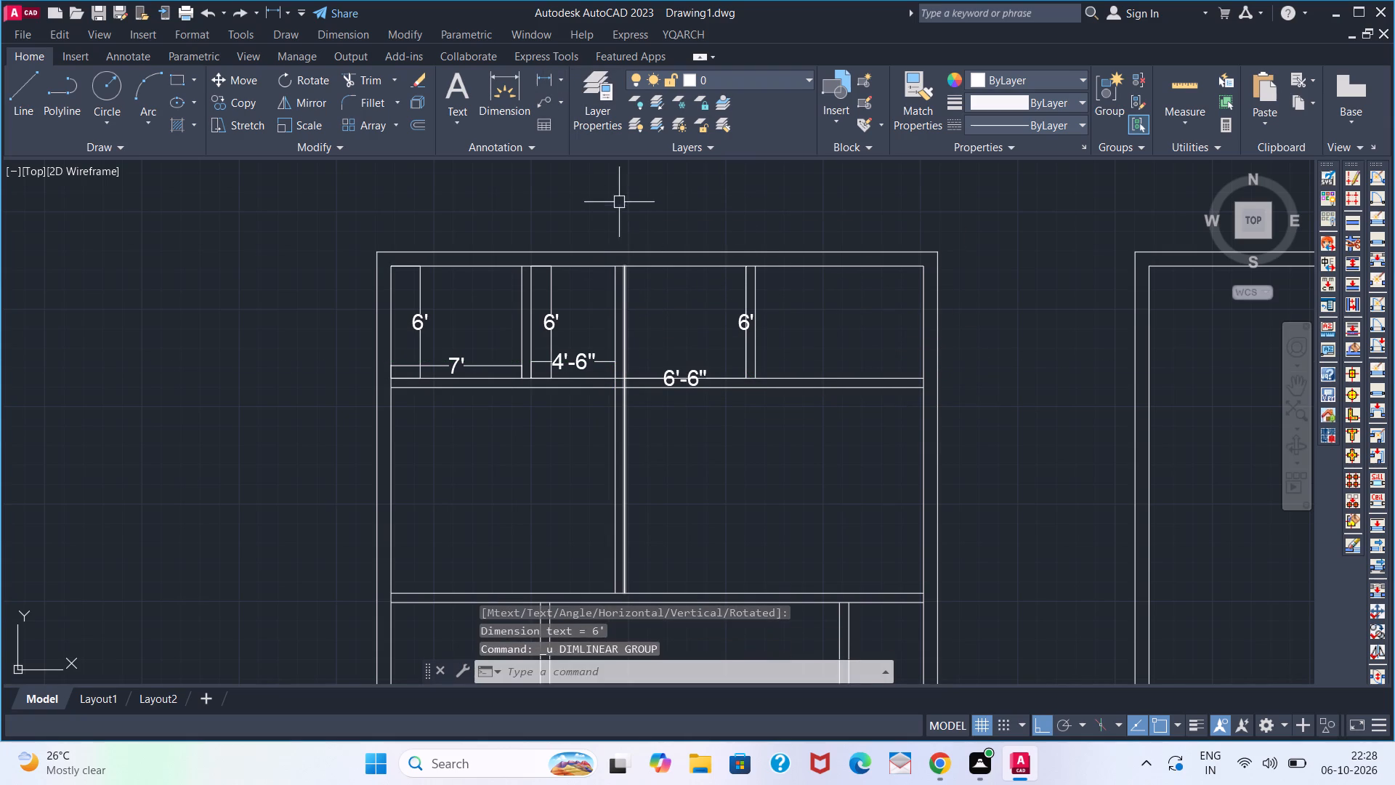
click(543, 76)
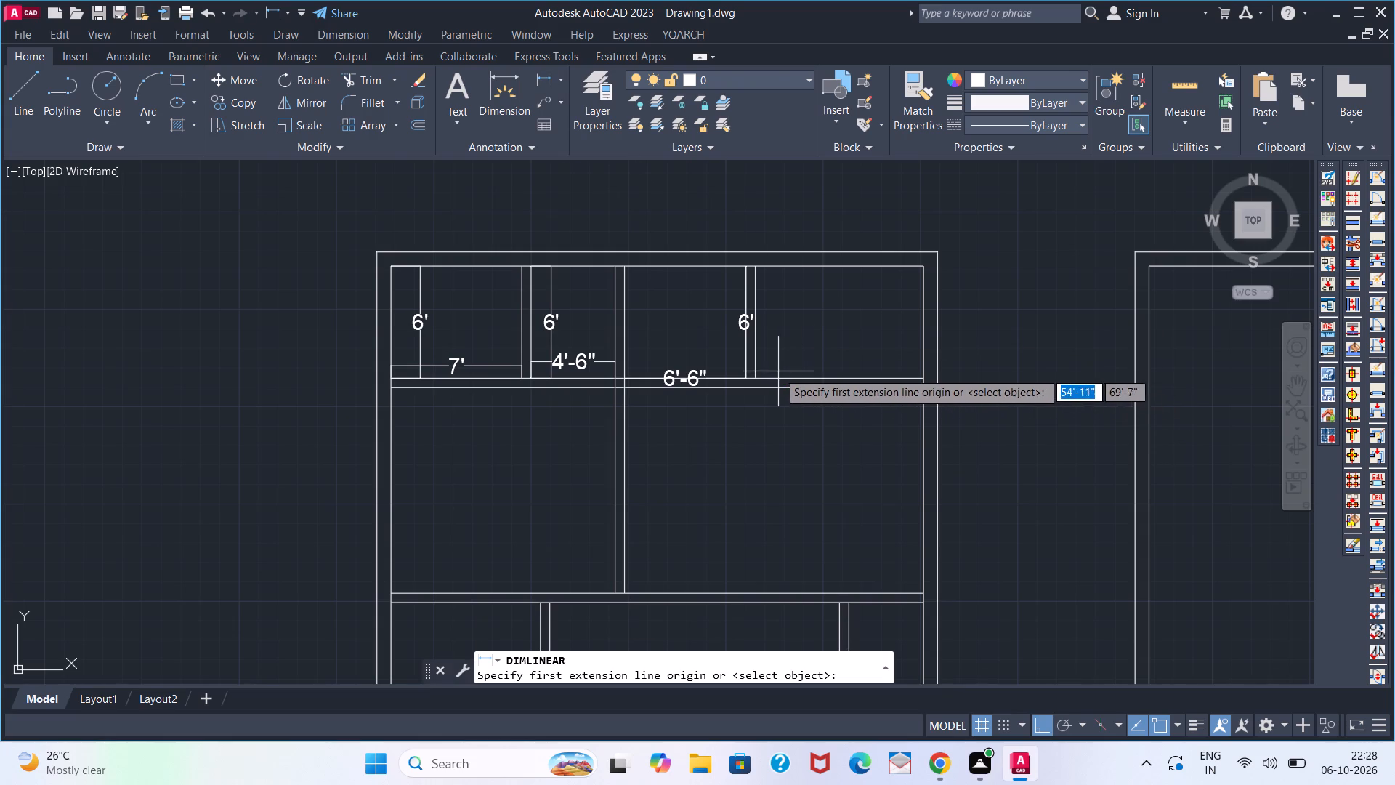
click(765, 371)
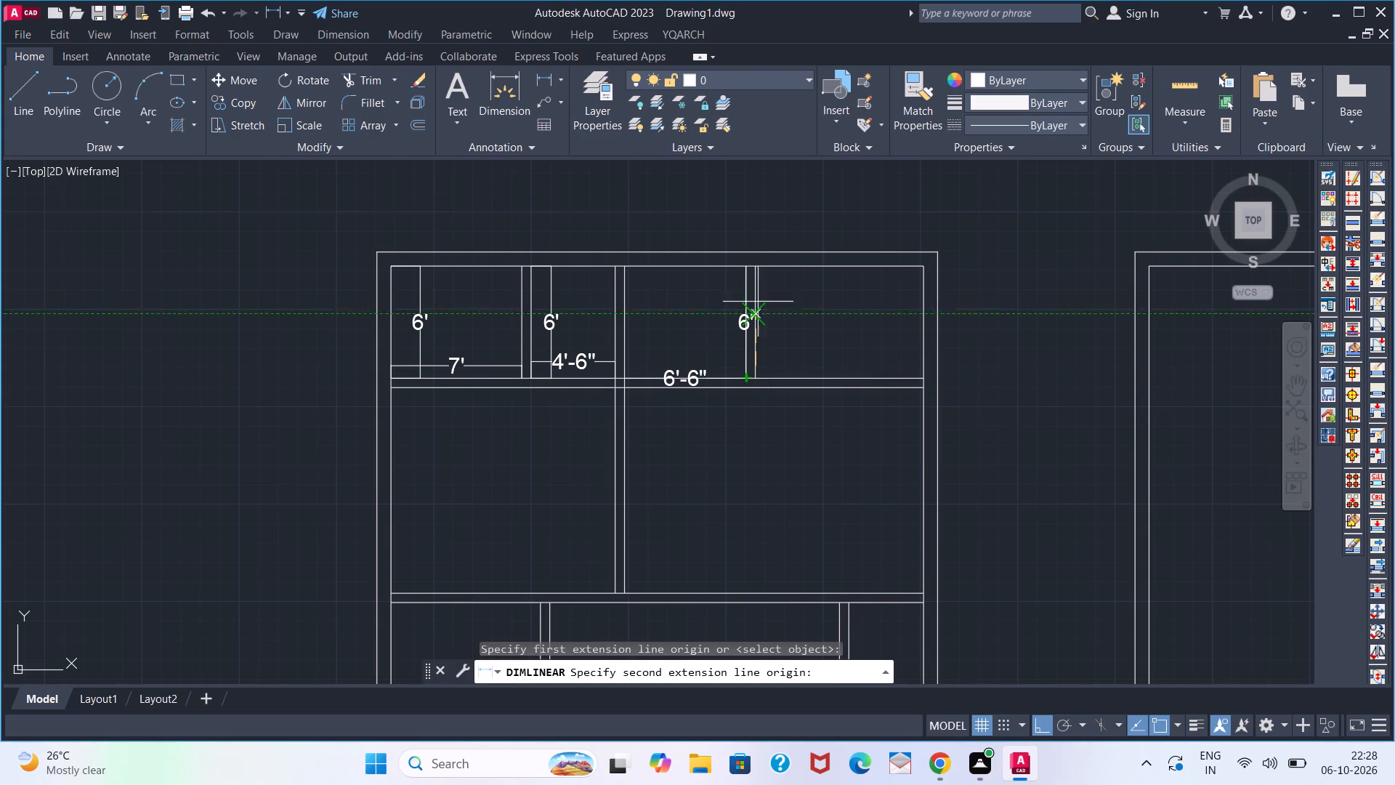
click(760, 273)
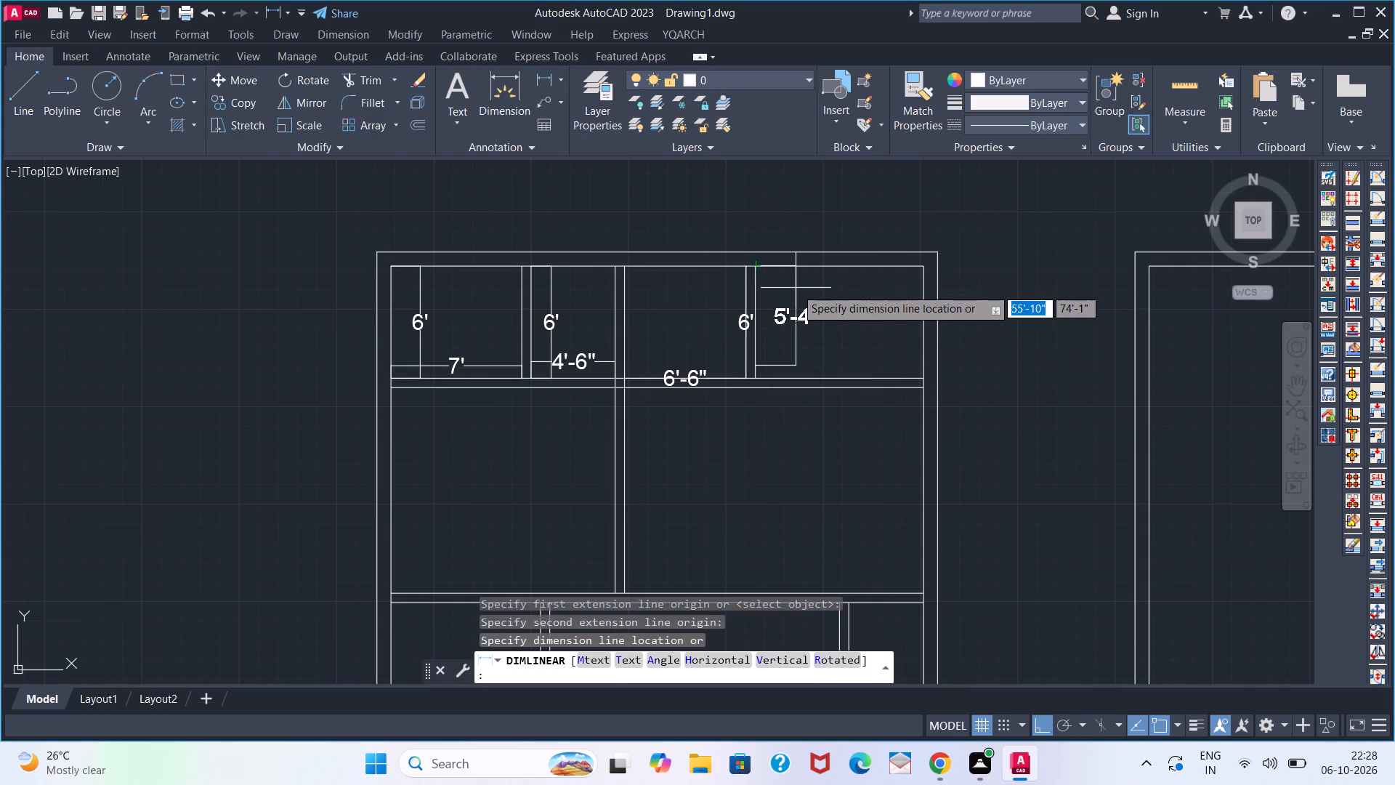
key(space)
Add linear dimensions for the inner depth and width of the ground plan's top-right corner room.
key(space)
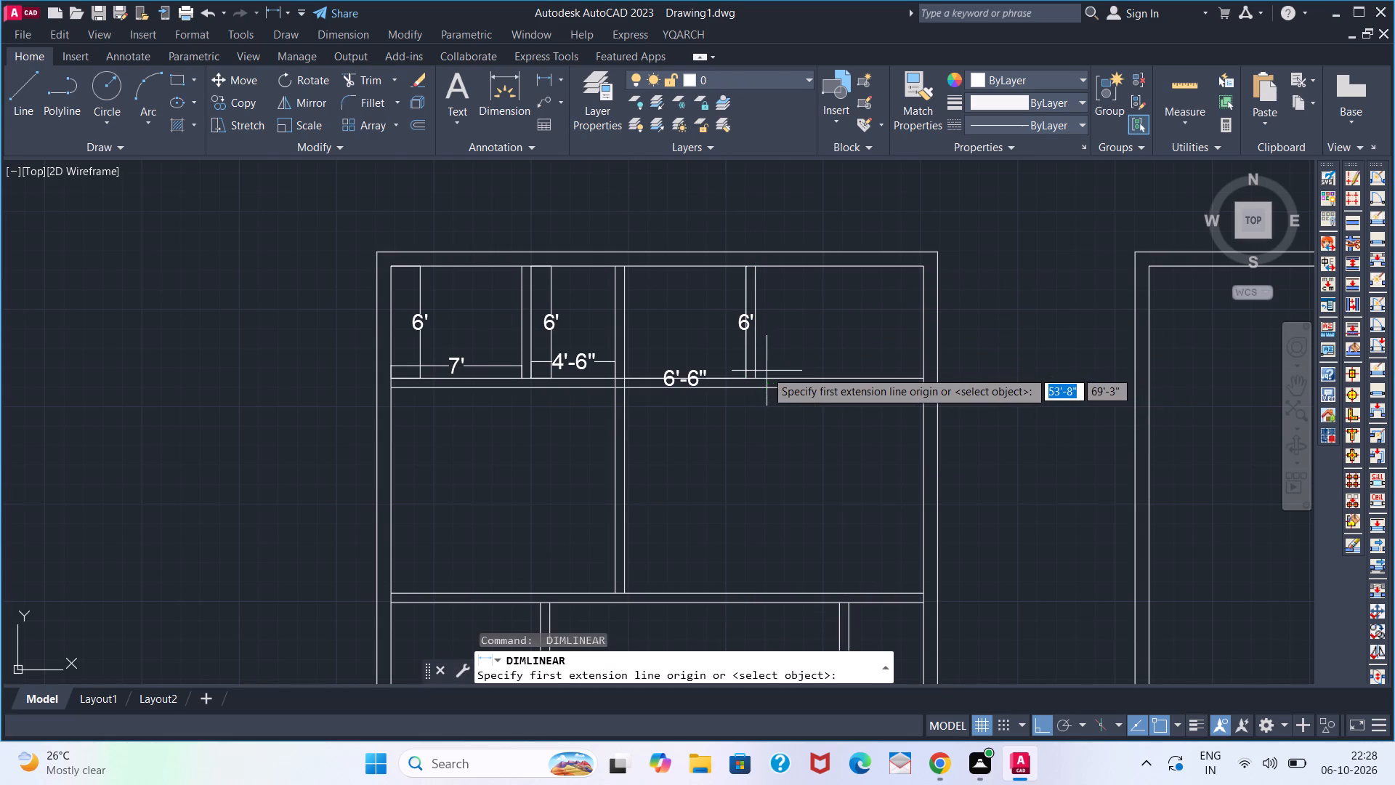
click(766, 371)
click(761, 277)
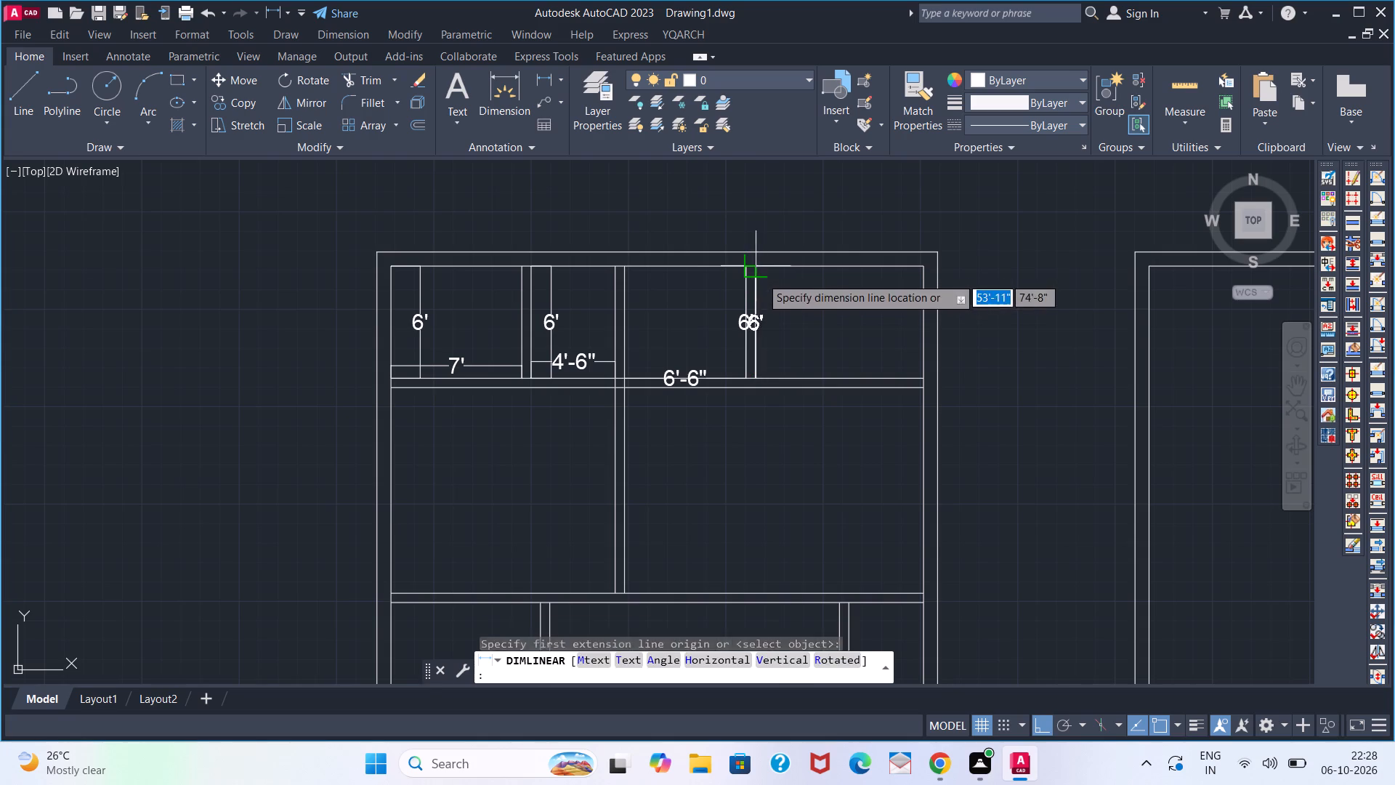
click(780, 293)
key(space)
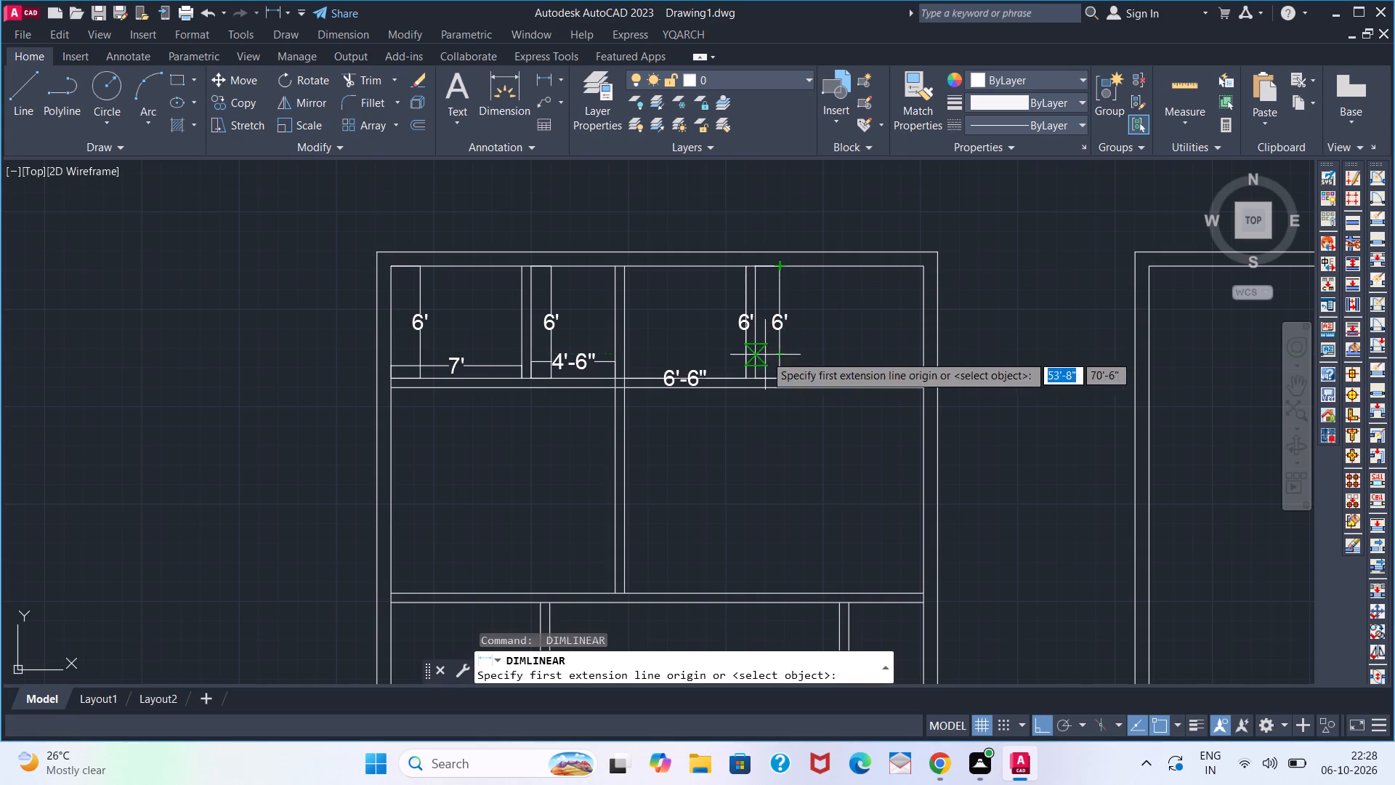
click(759, 371)
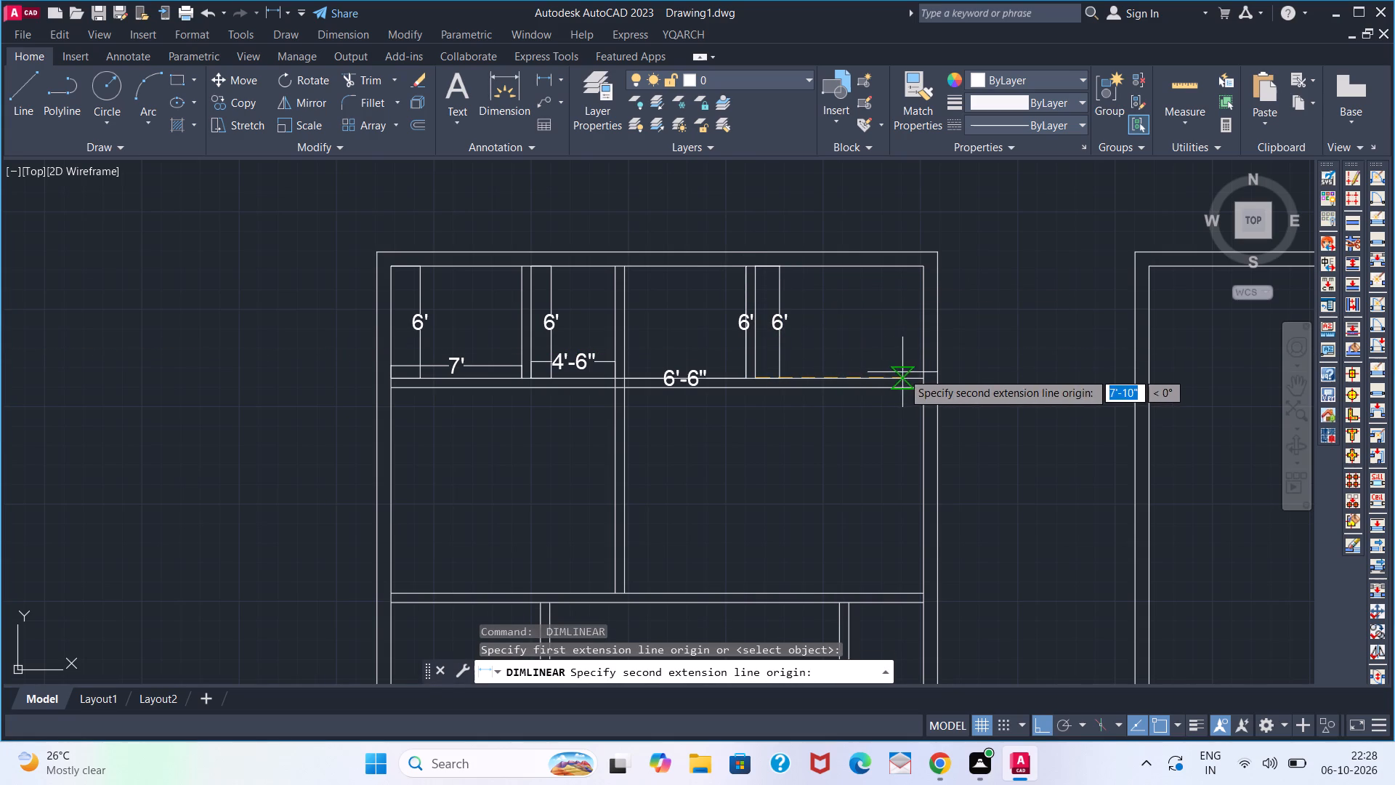
click(913, 374)
click(913, 364)
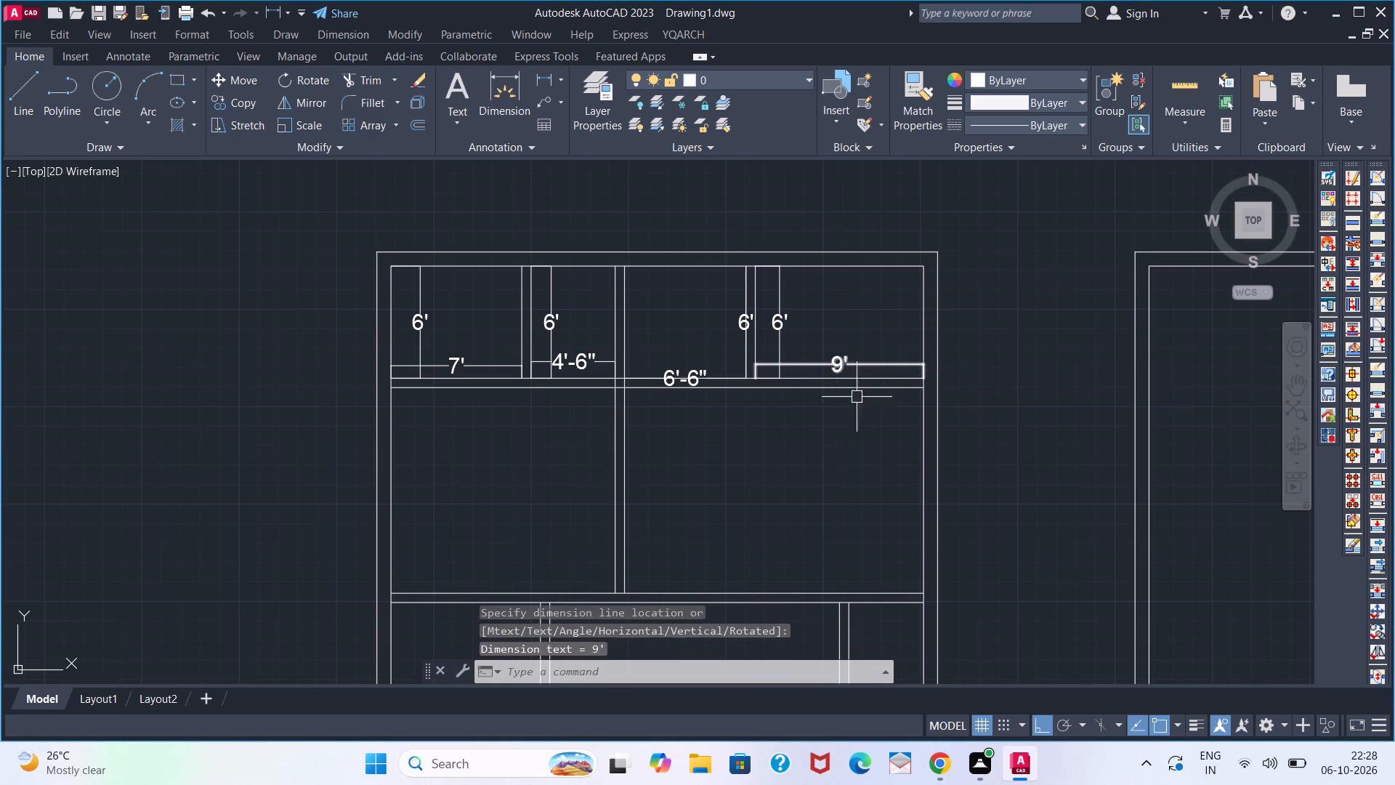
Add linear dimensions for the inner width and depth of the right room in the ground plan's second row.
middle_drag(819, 414, 929, 331)
scroll(900, 387, down, 1)
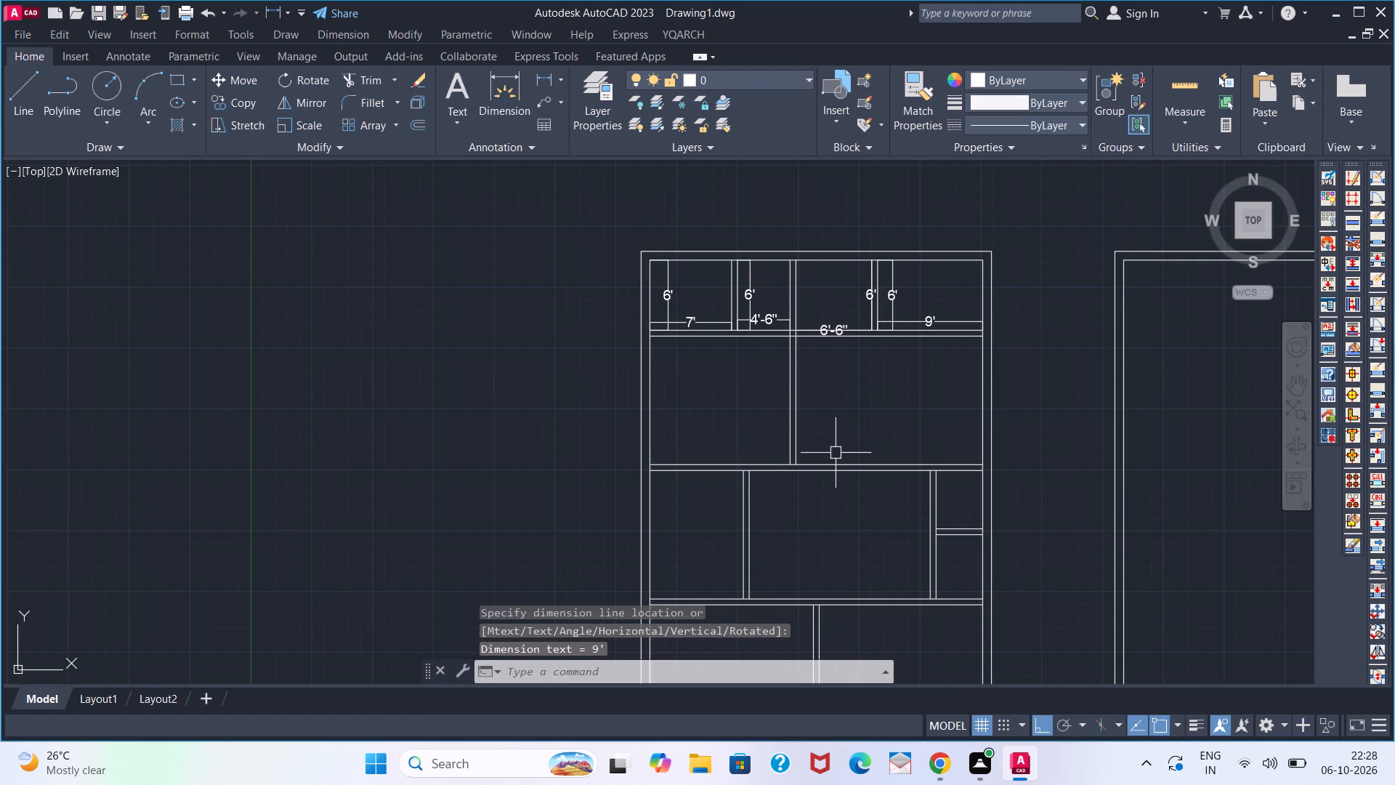
middle_drag(886, 495, 897, 457)
key(space)
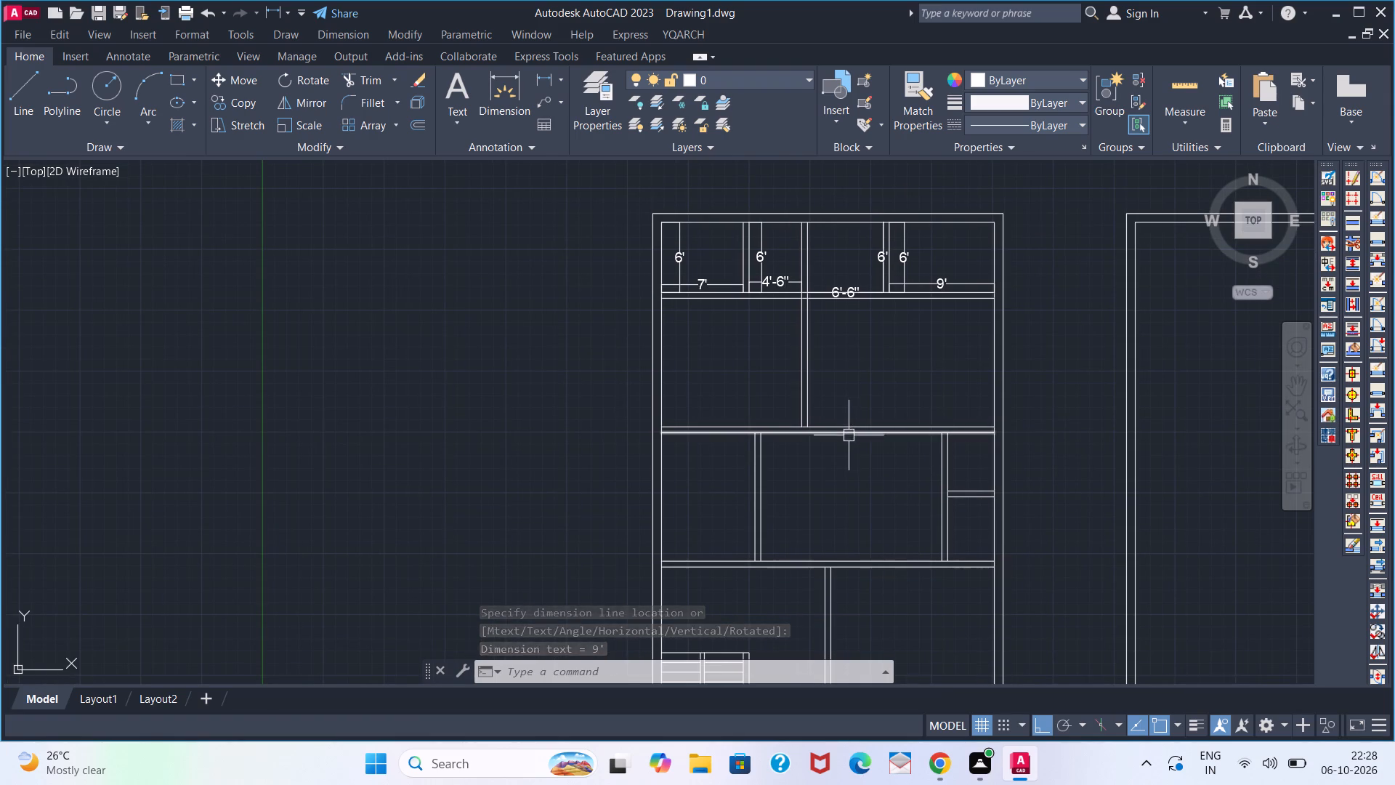
scroll(982, 422, up, 2)
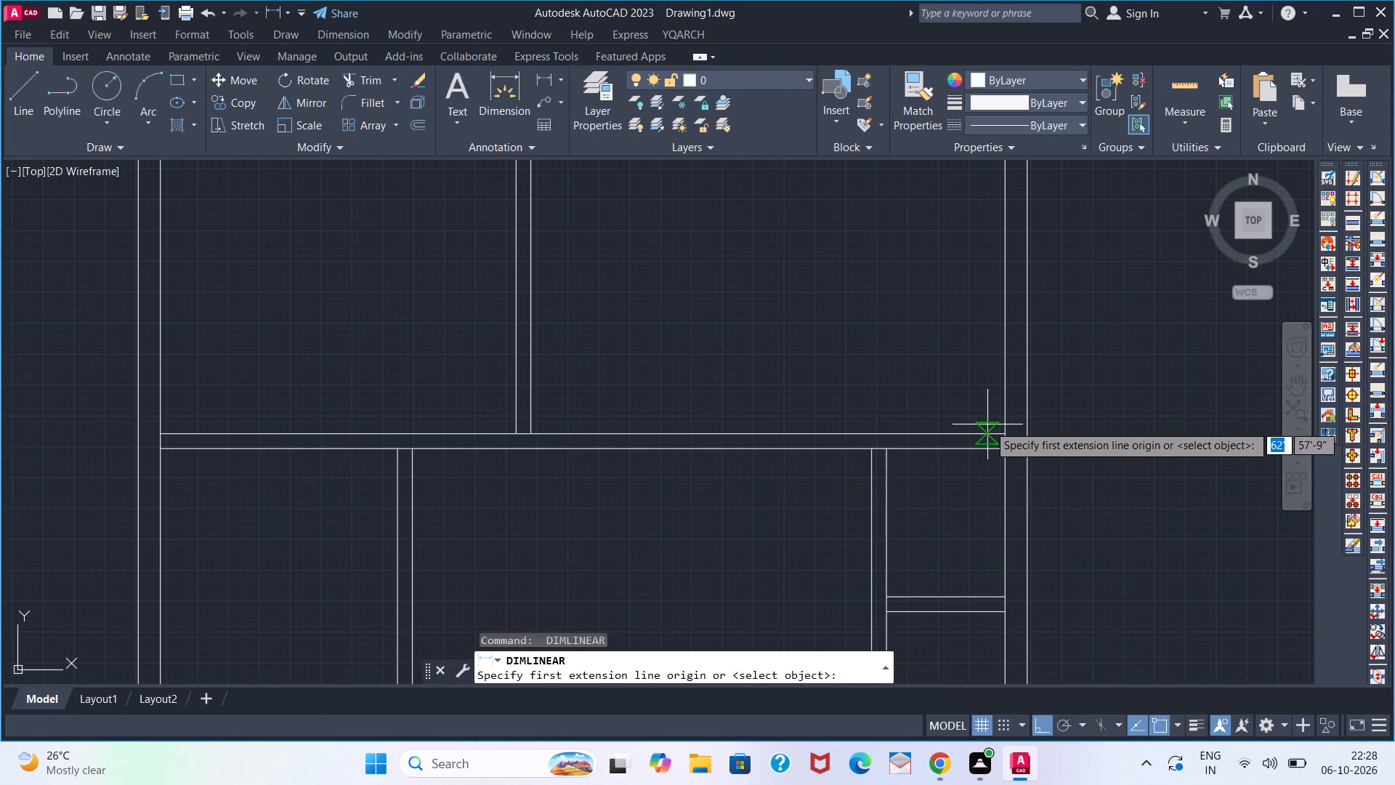
click(997, 430)
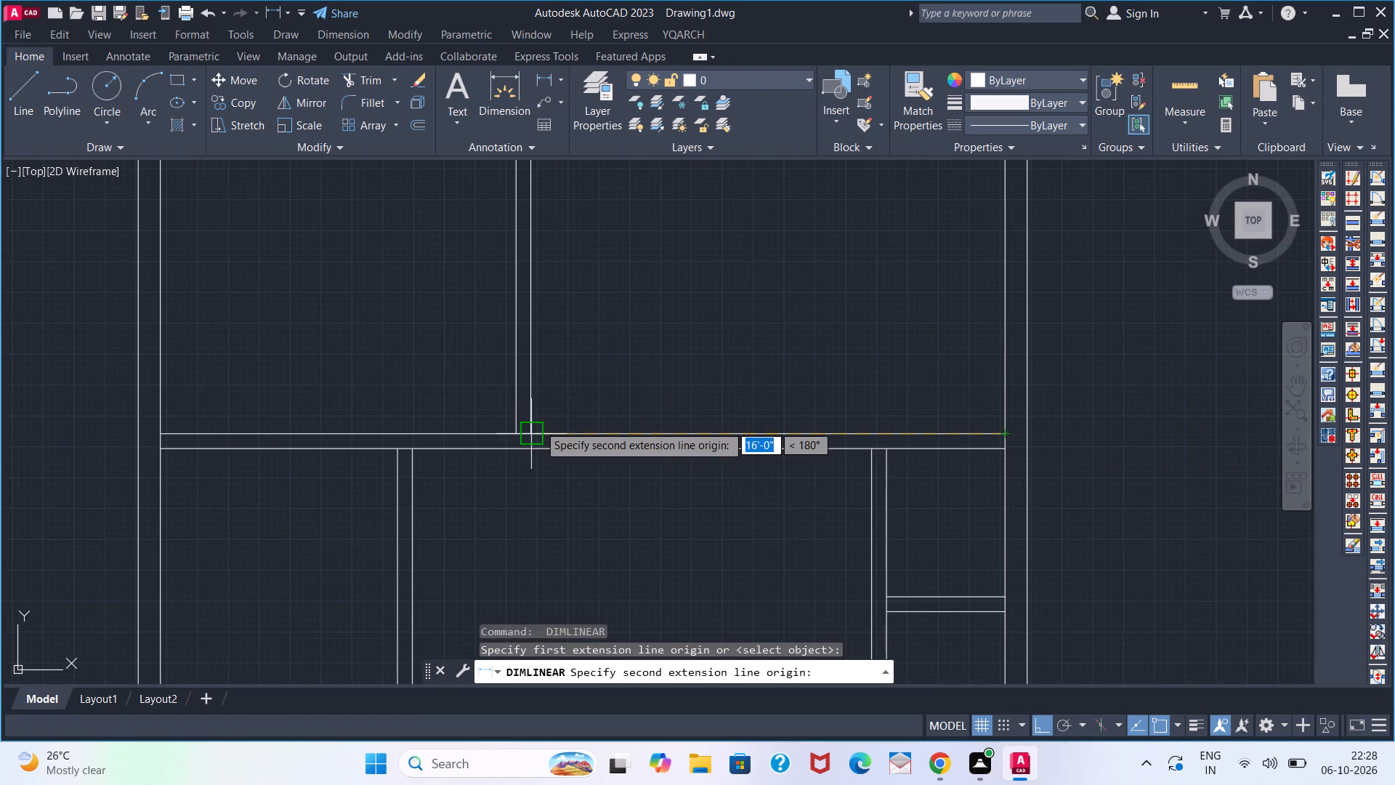
click(538, 425)
click(550, 406)
key(space)
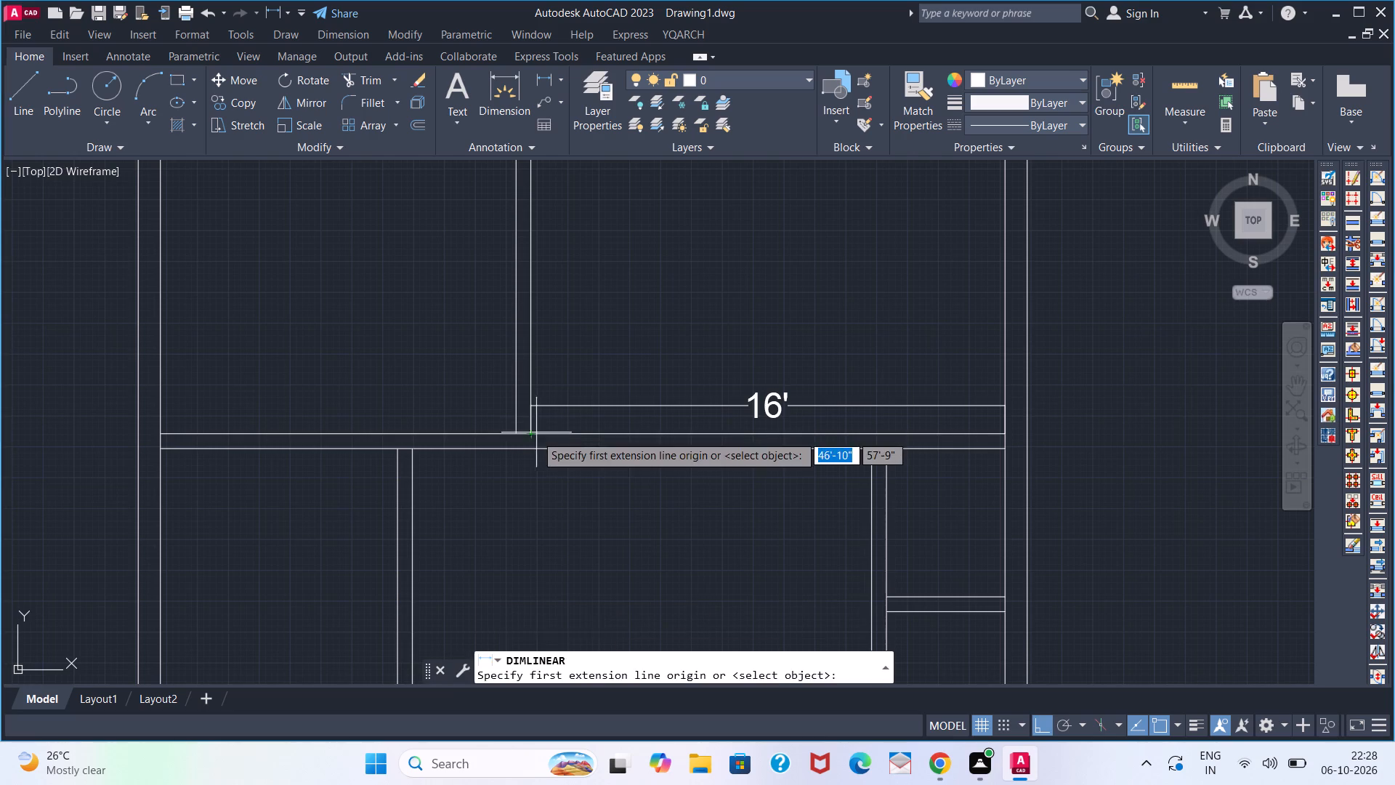
click(535, 435)
middle_drag(536, 364, 536, 605)
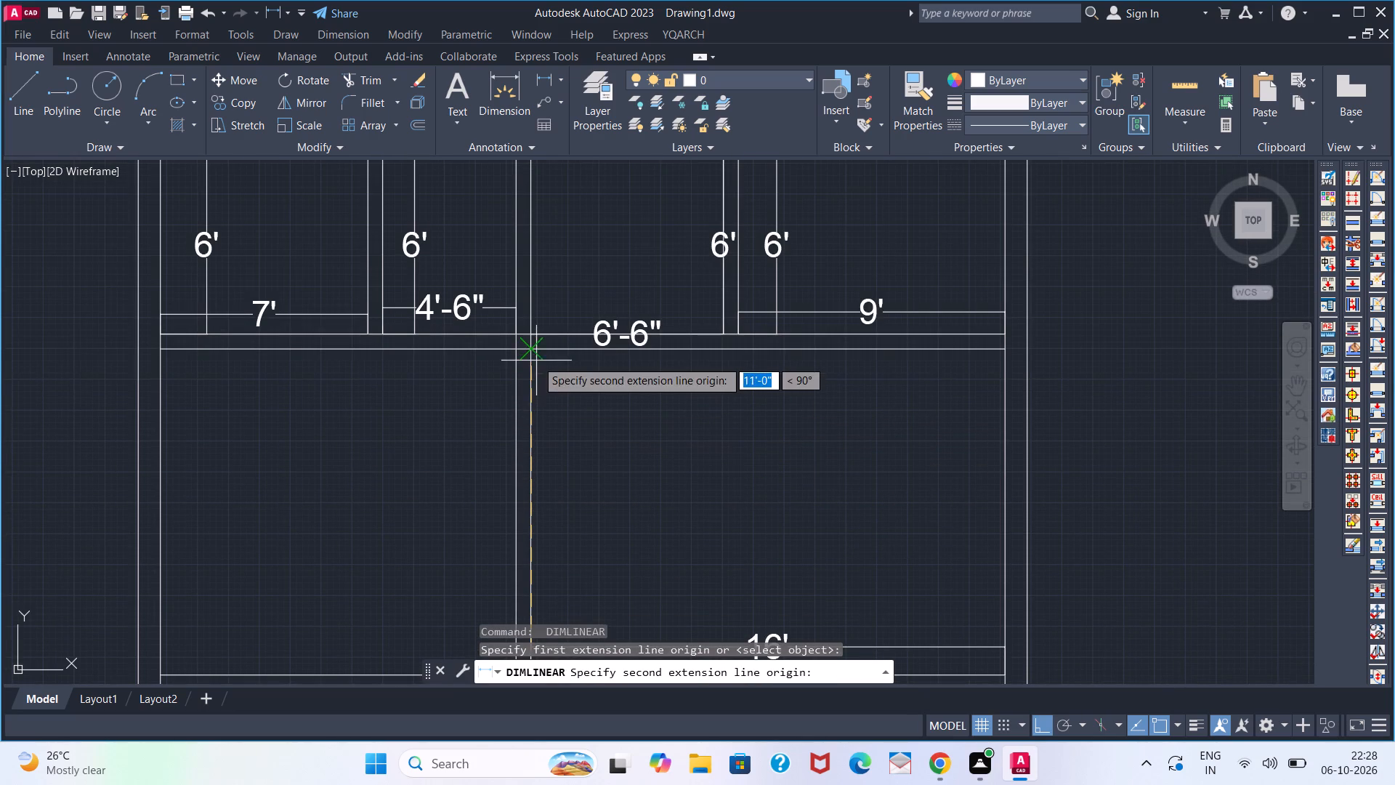
click(536, 358)
click(567, 366)
Add linear dimensions for the inner width and depth of the left room in the ground plan's second row.
scroll(525, 453, down, 2)
middle_drag(468, 448, 633, 388)
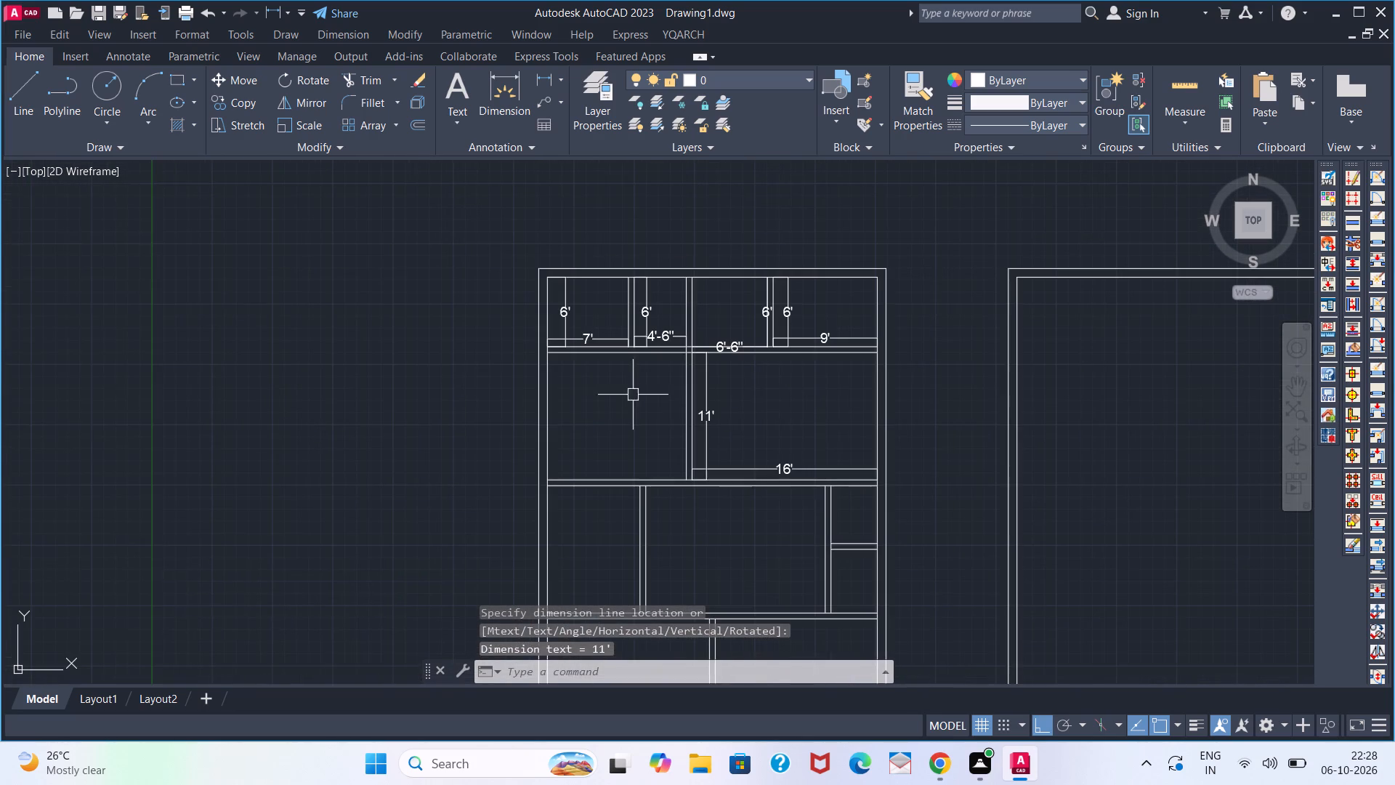
key(space)
scroll(675, 477, up, 2)
click(691, 477)
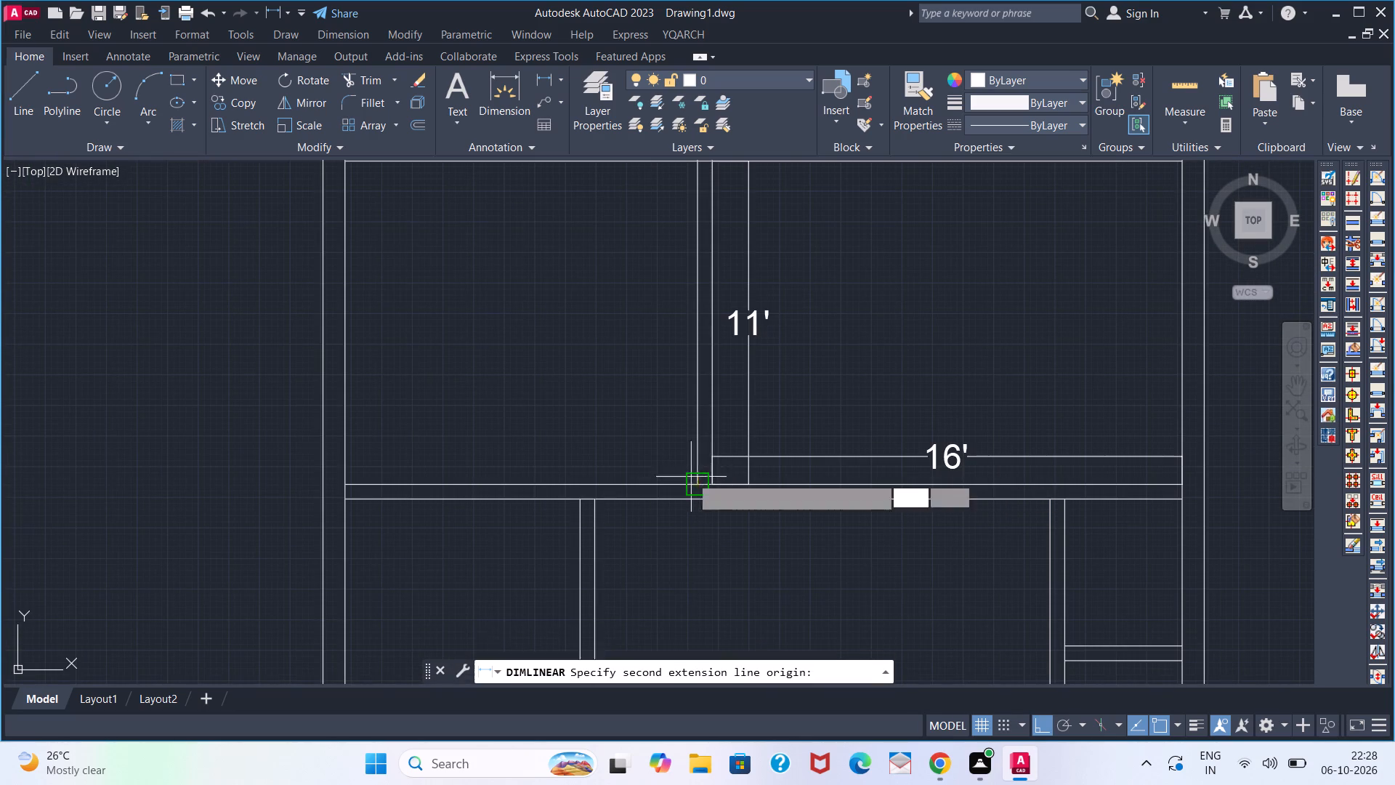
click(348, 487)
click(349, 473)
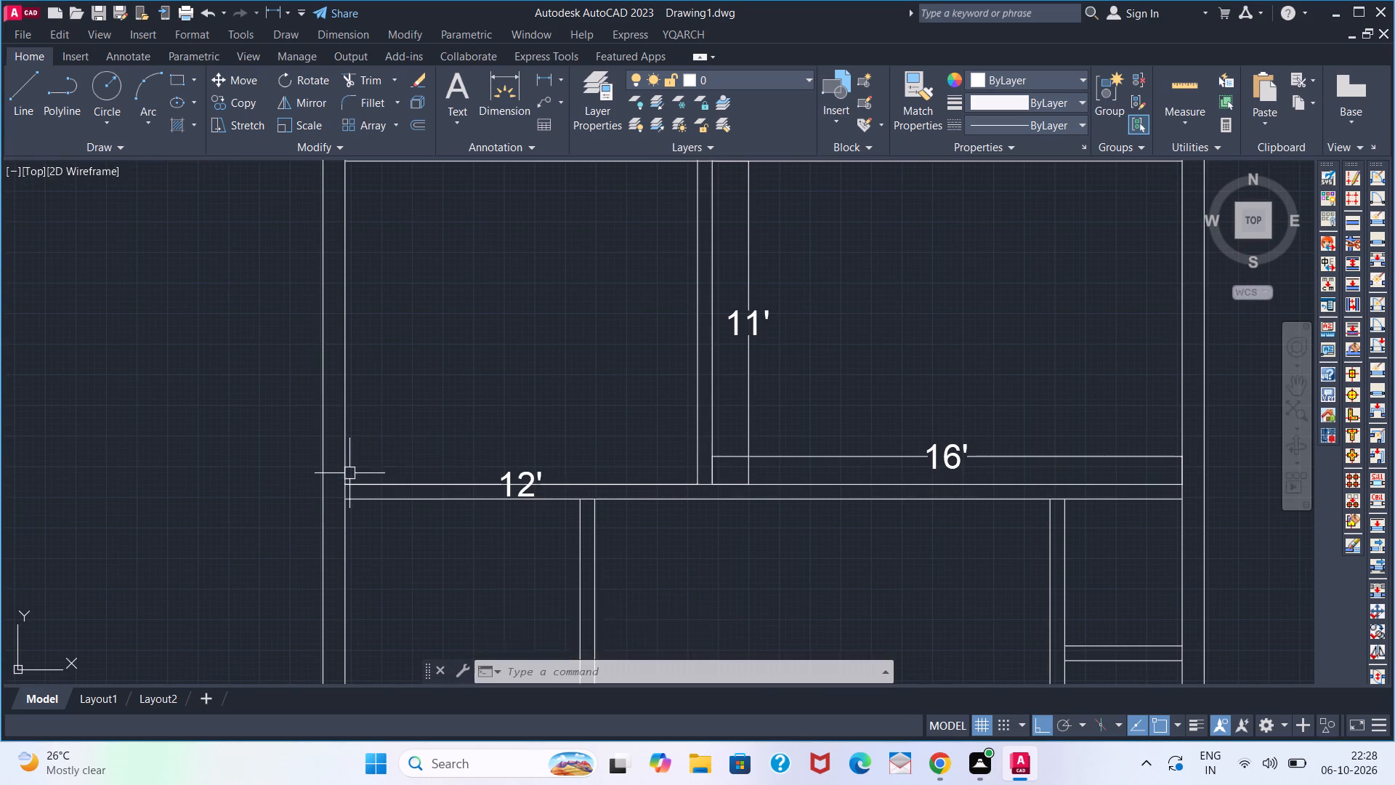
key(space)
click(346, 476)
key(space)
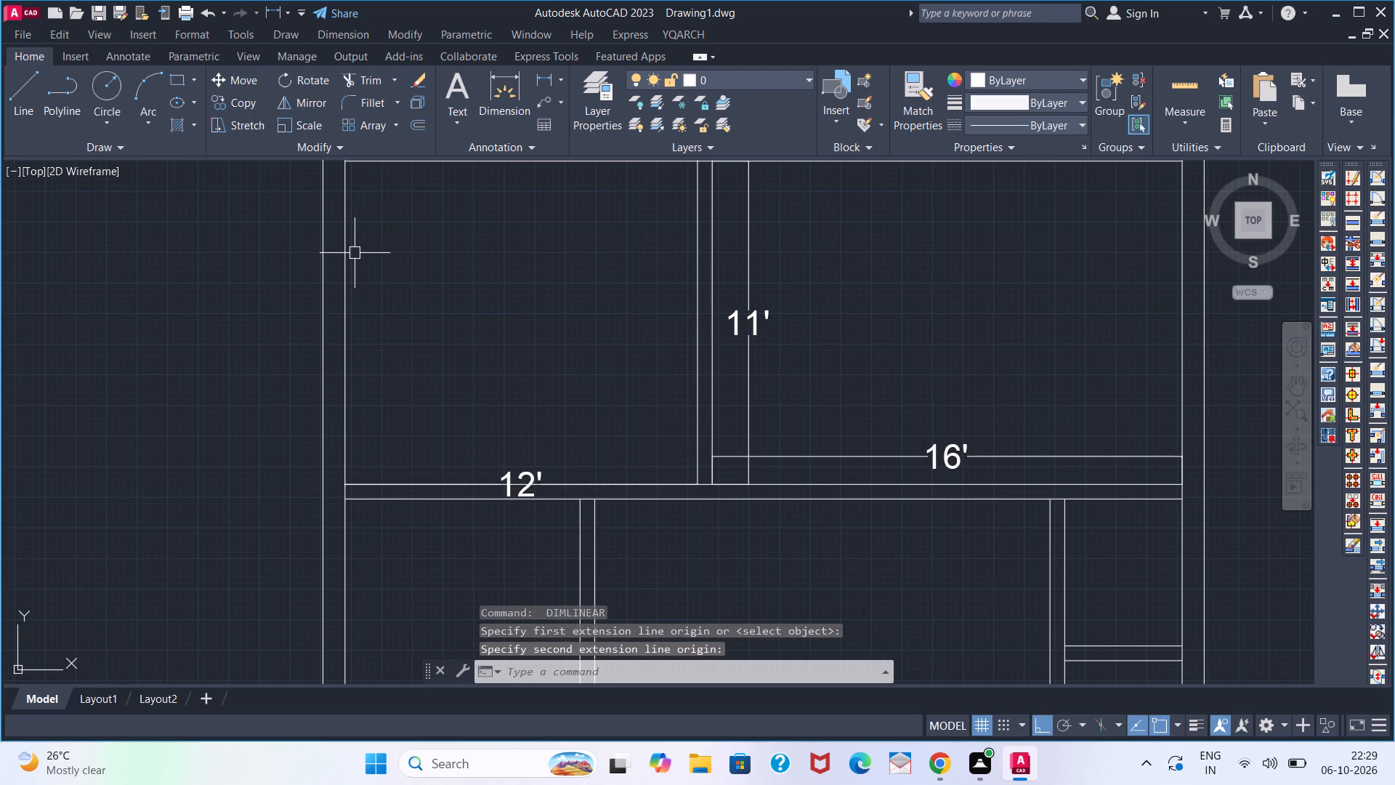
key(space)
click(345, 489)
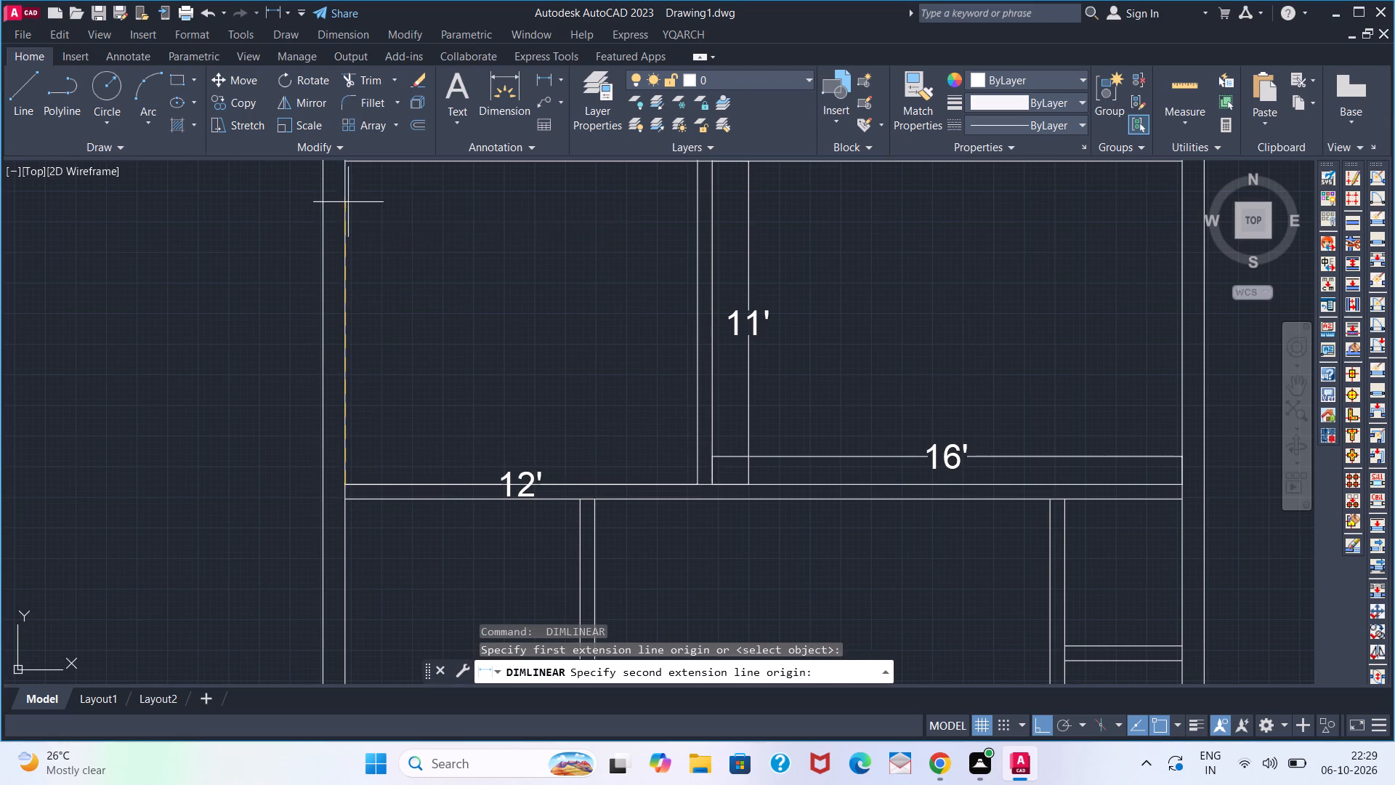
middle_drag(348, 206, 348, 317)
click(344, 282)
click(363, 289)
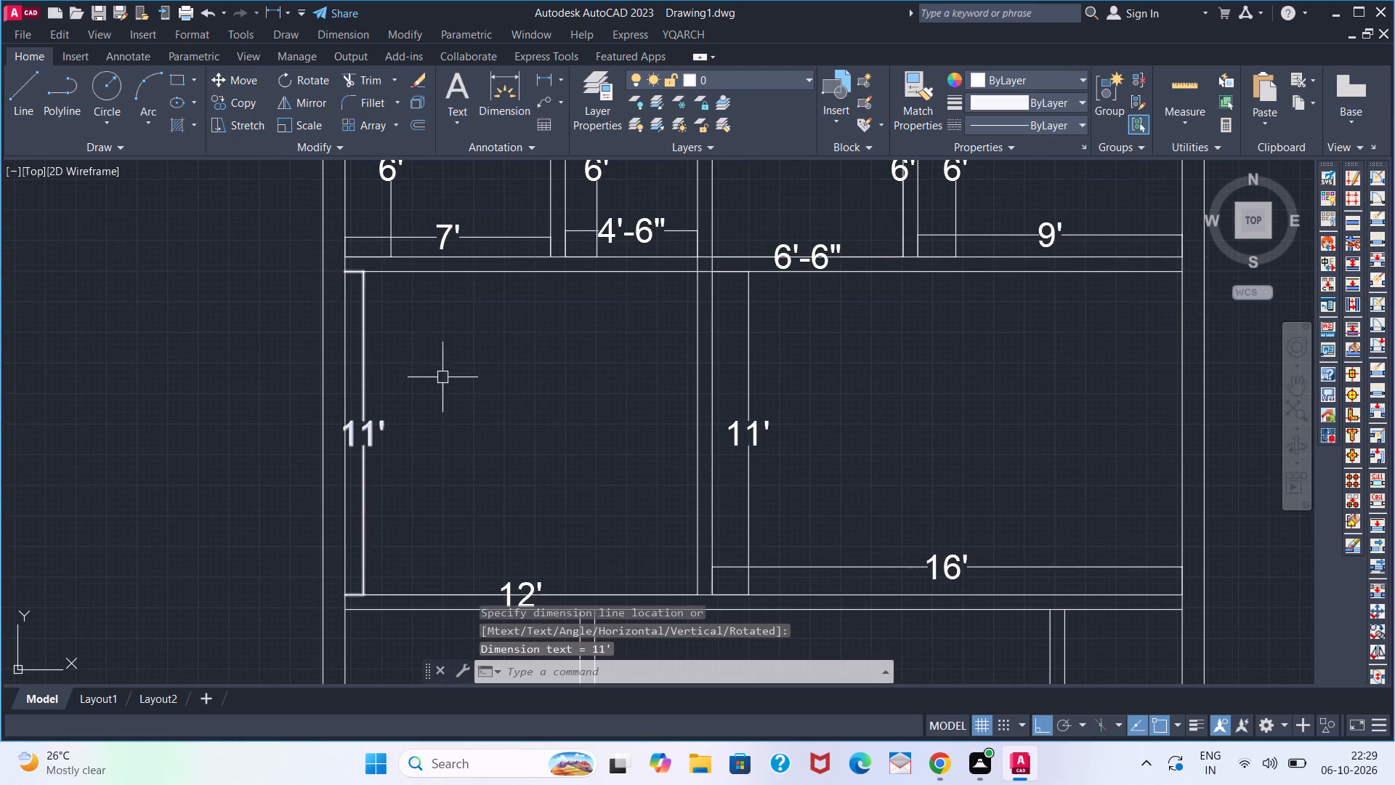
Add linear dimensions for the inner depth and width of the upper small room at the right end of the ground plan's third row.
key(space)
scroll(1013, 464, down, 1)
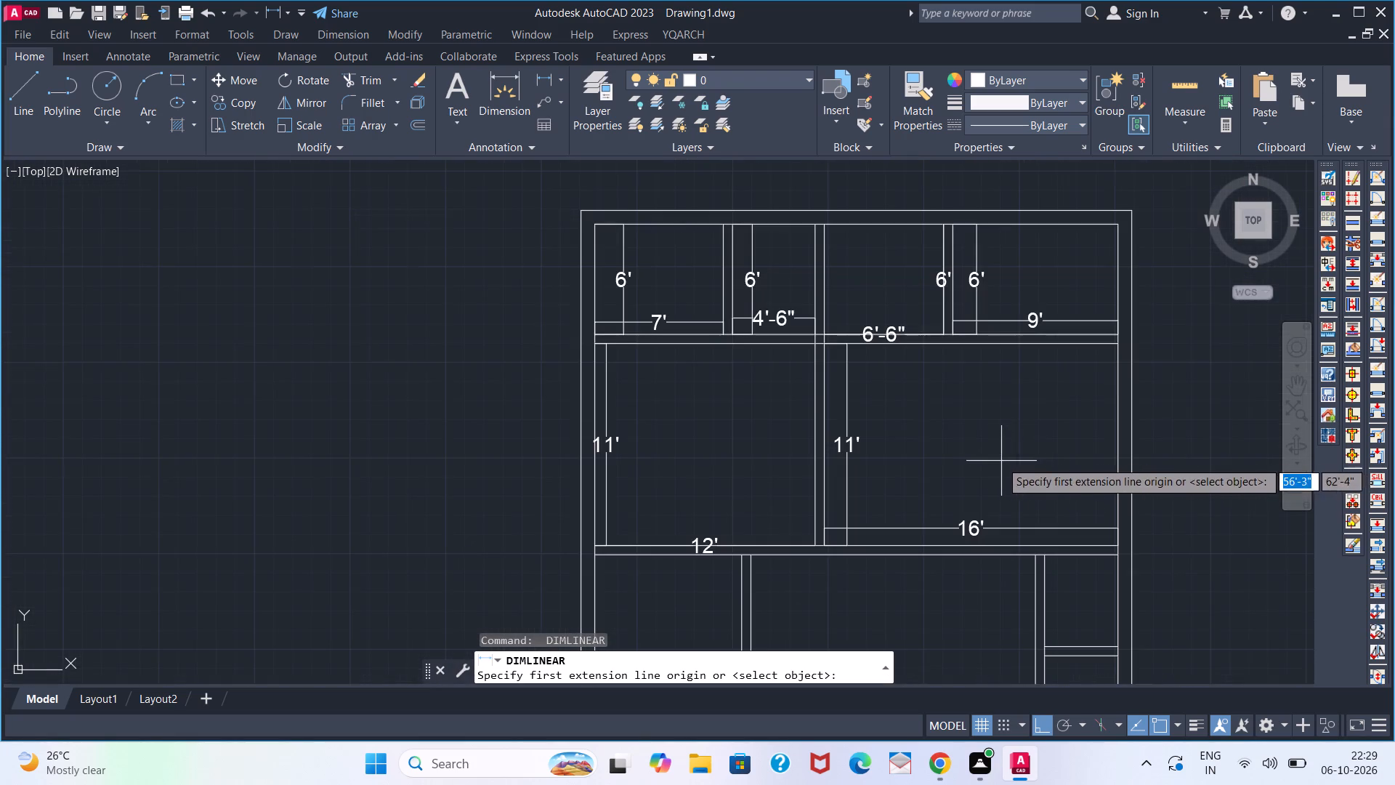
middle_drag(842, 380, 537, 335)
middle_drag(631, 480, 705, 300)
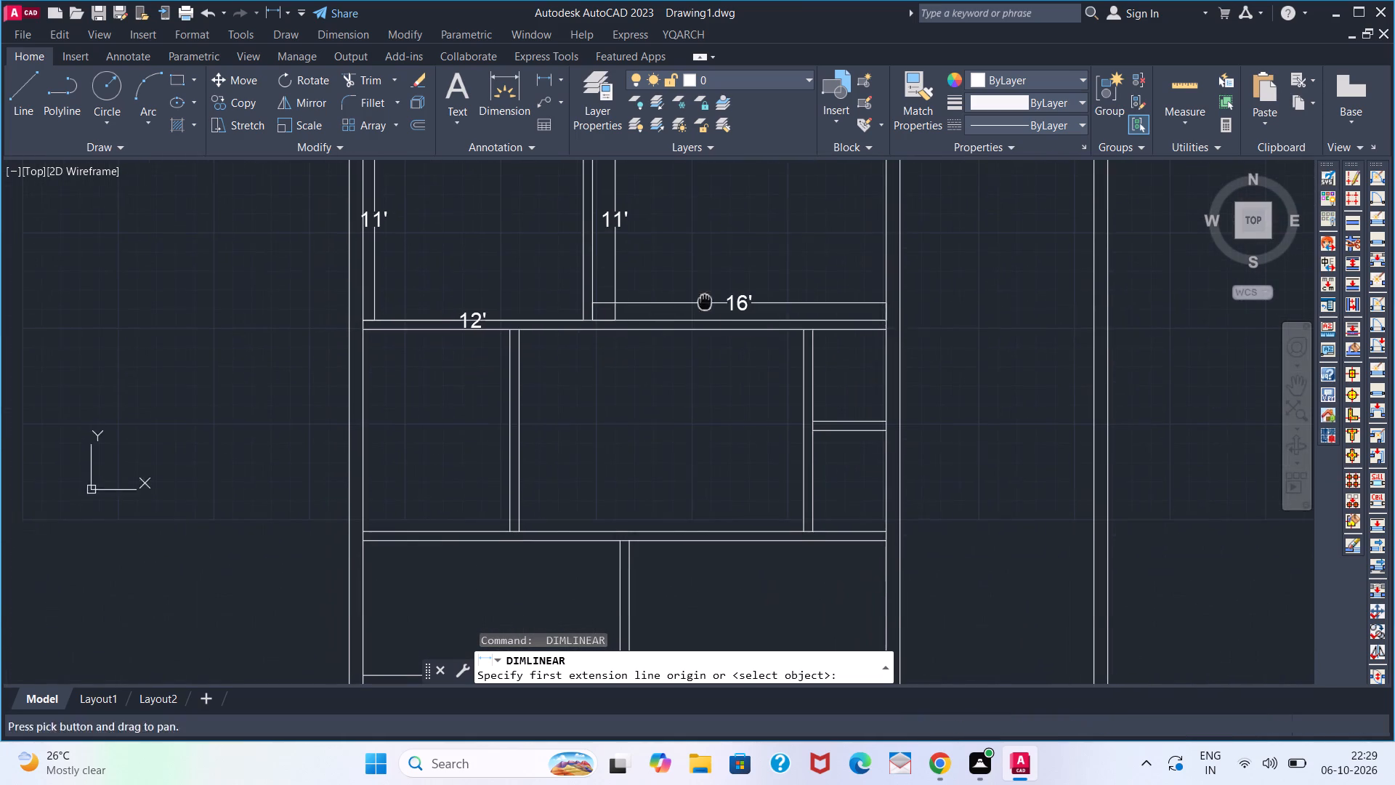
click(815, 331)
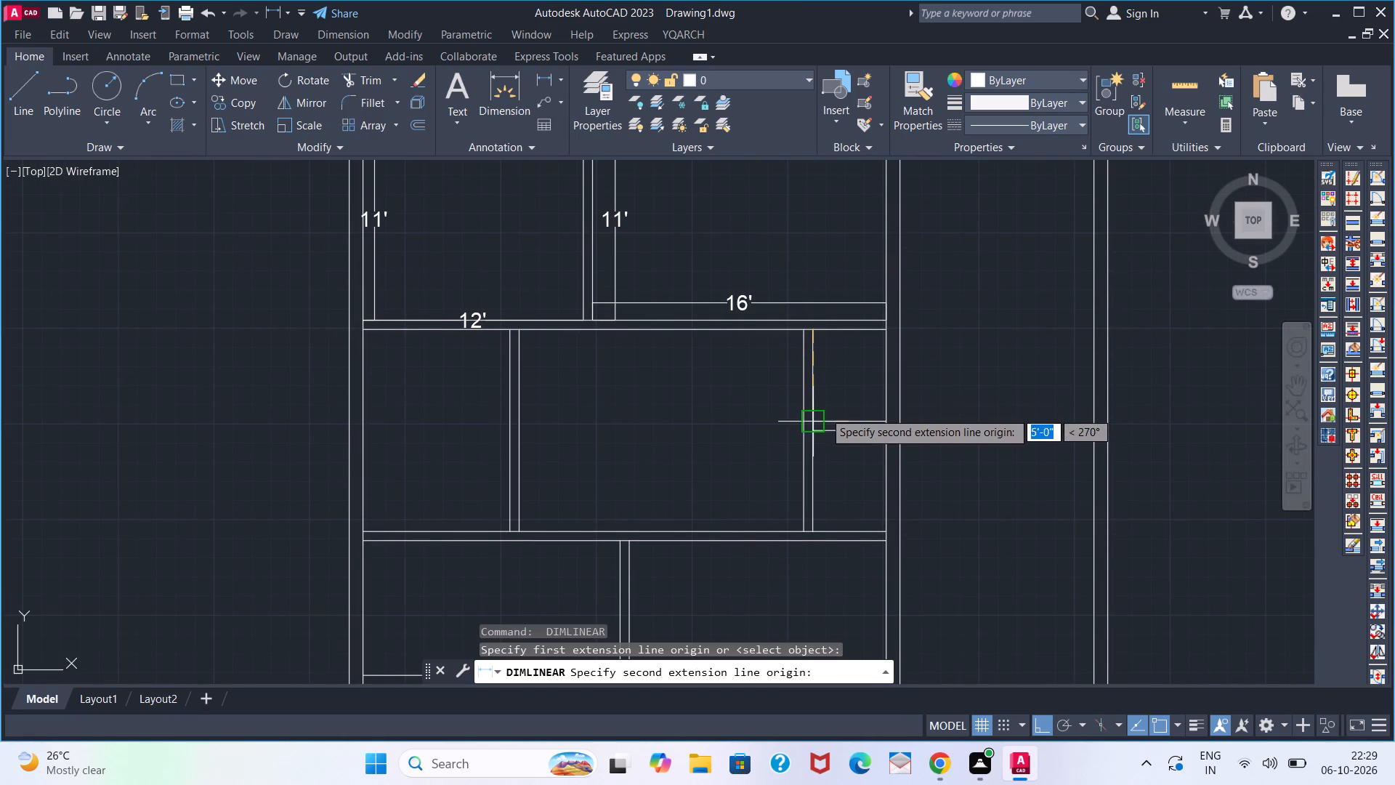
click(824, 411)
click(836, 406)
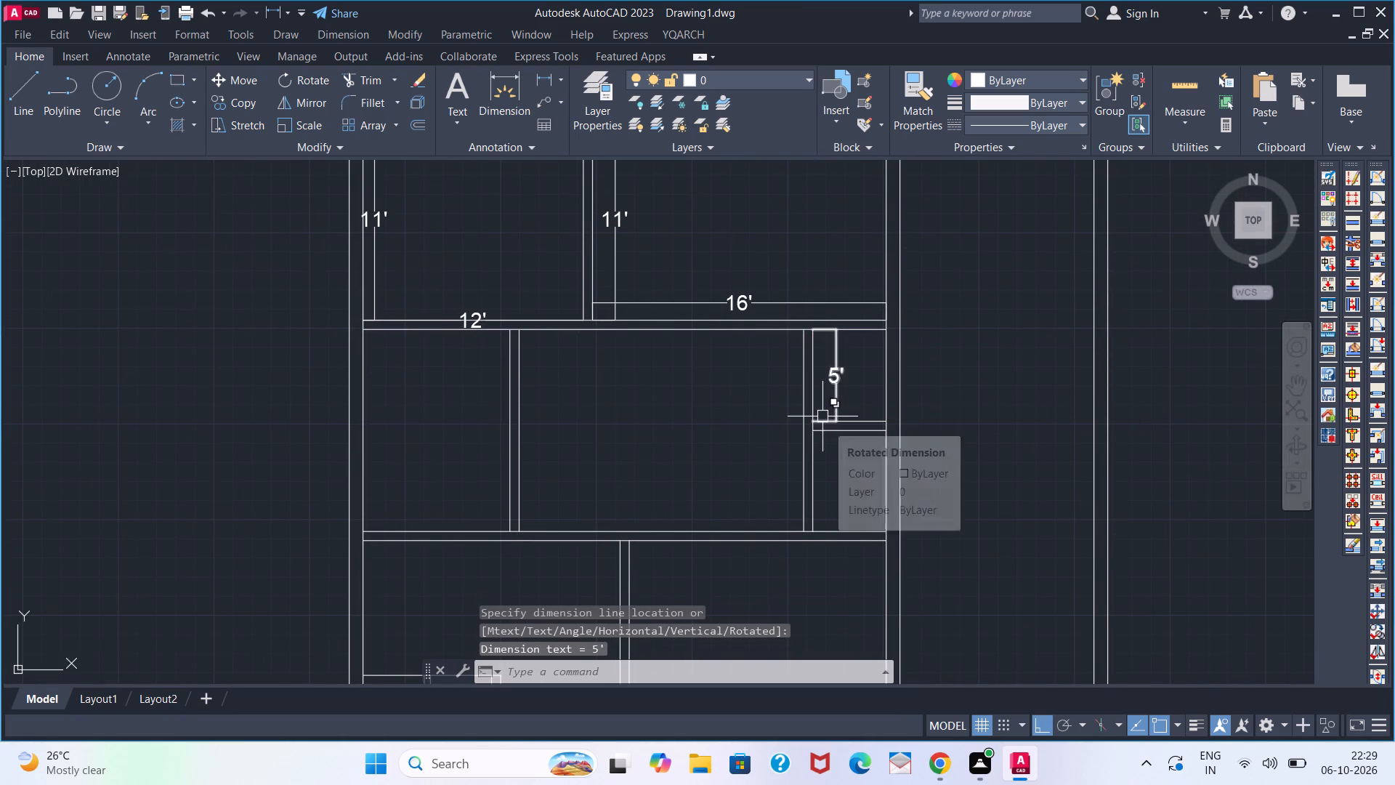
key(space)
scroll(816, 418, up, 1)
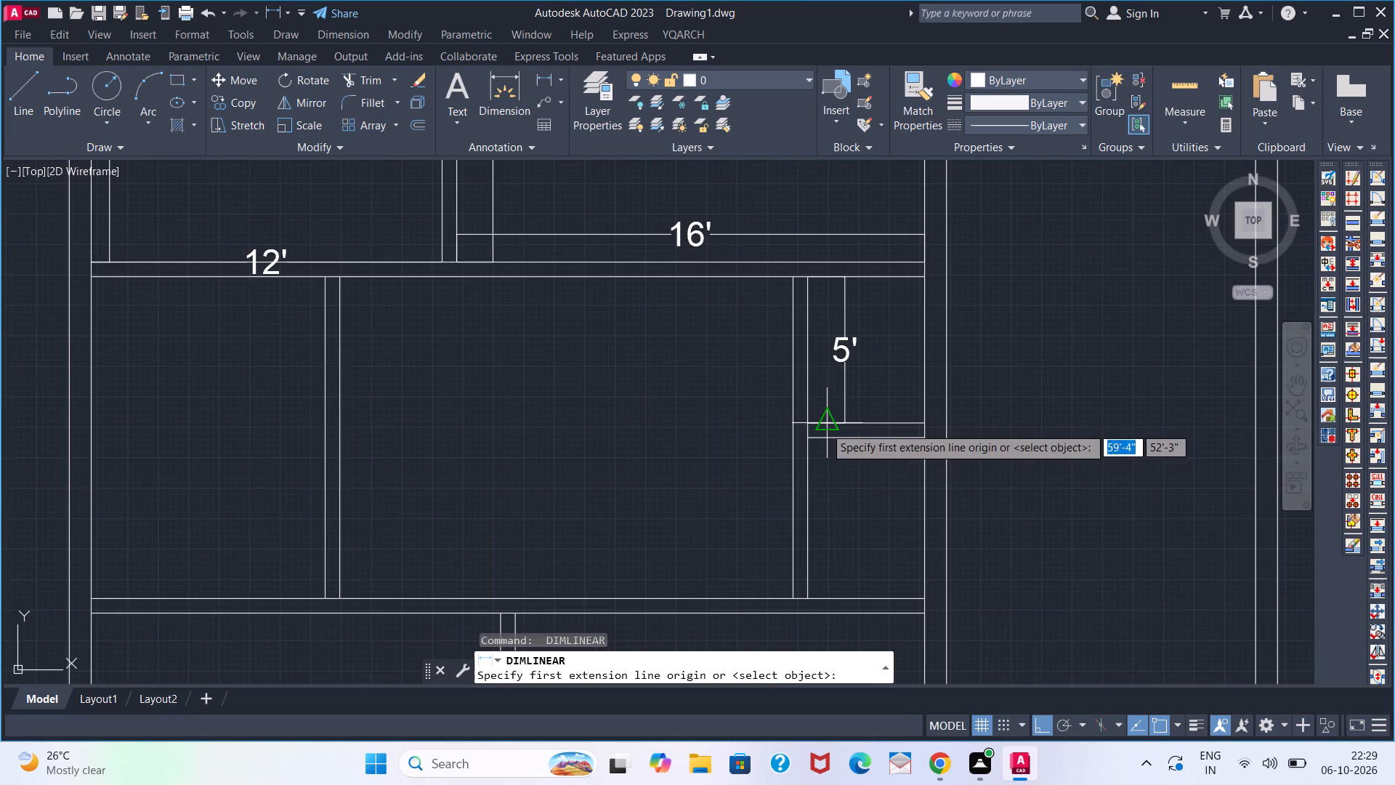
click(814, 428)
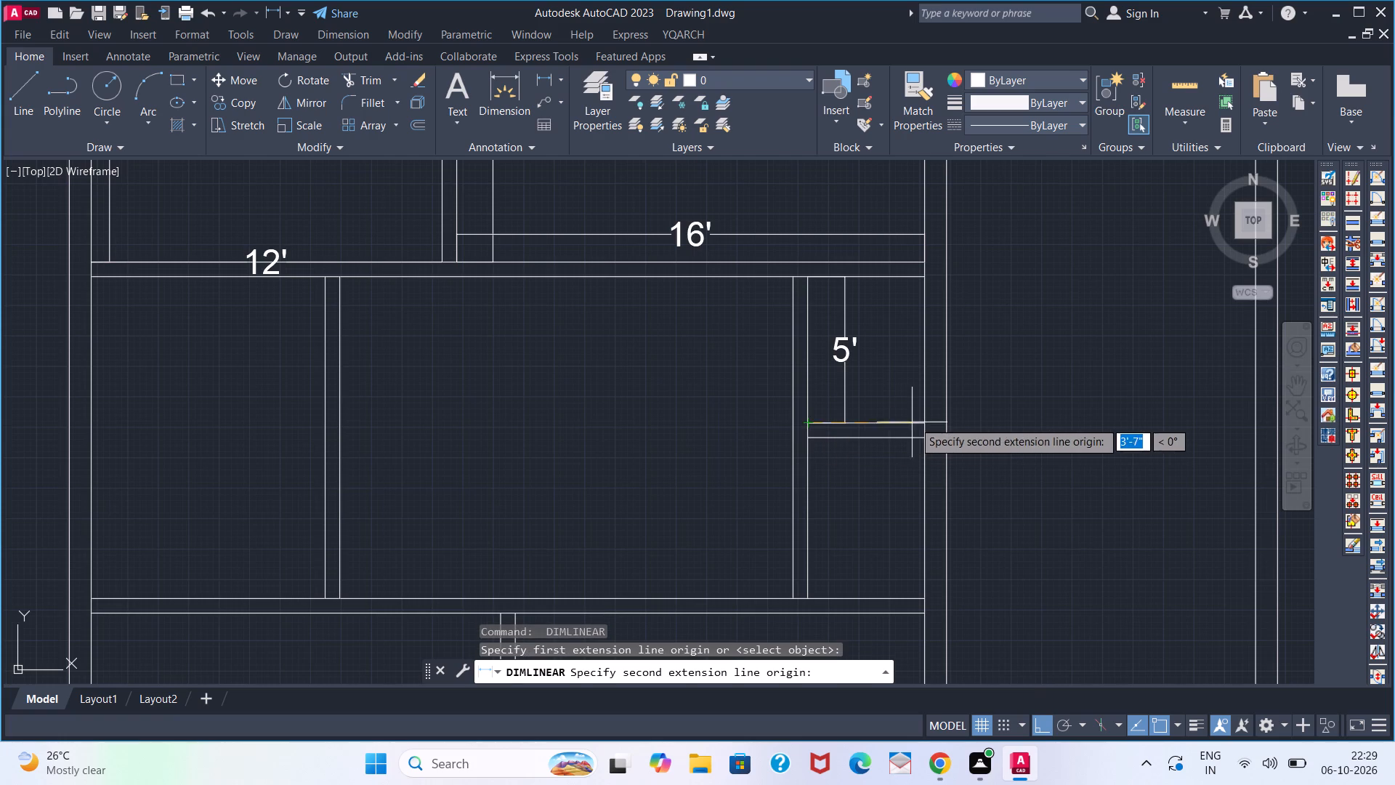
click(913, 421)
click(911, 403)
Add linear dimensions for the inner width and depth of the lower small room at the right end of the third row.
key(space)
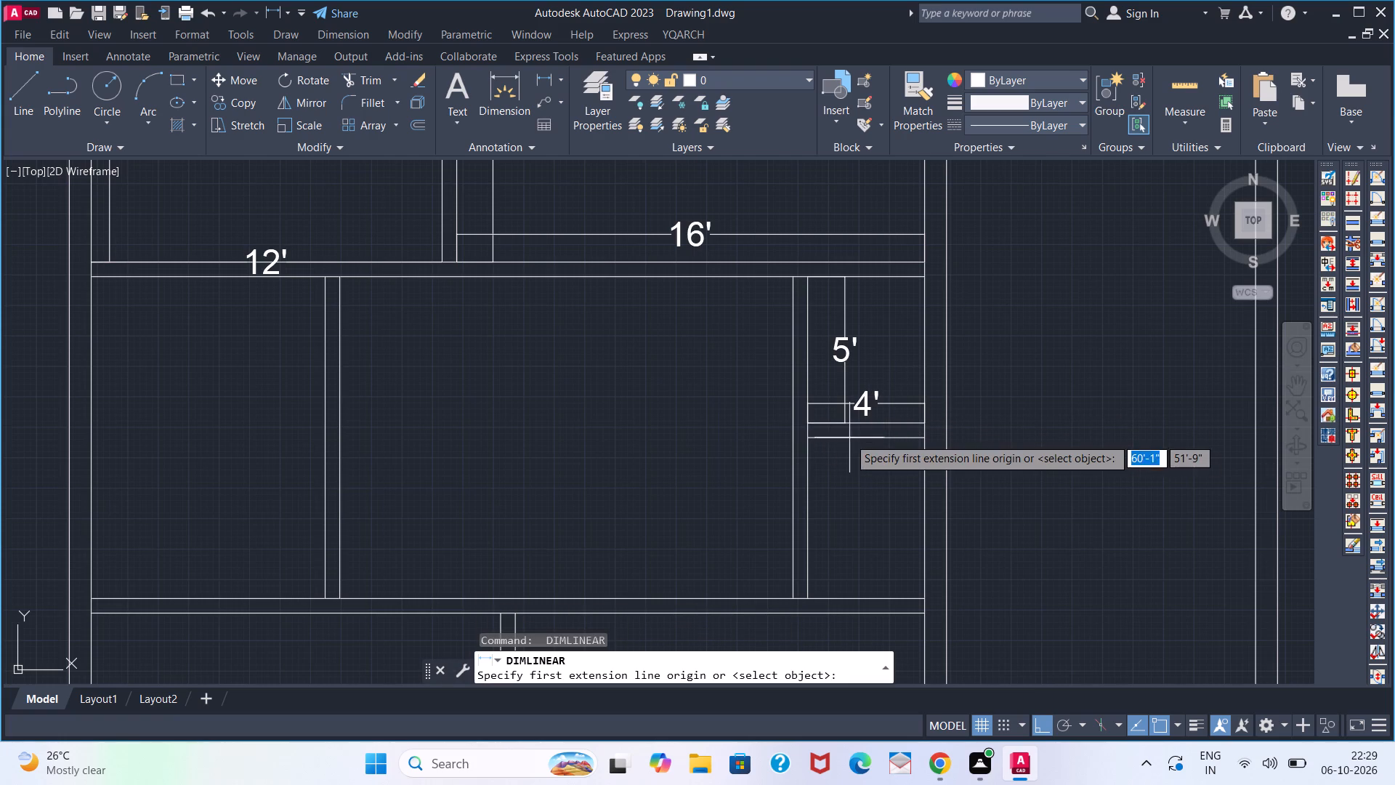
click(818, 440)
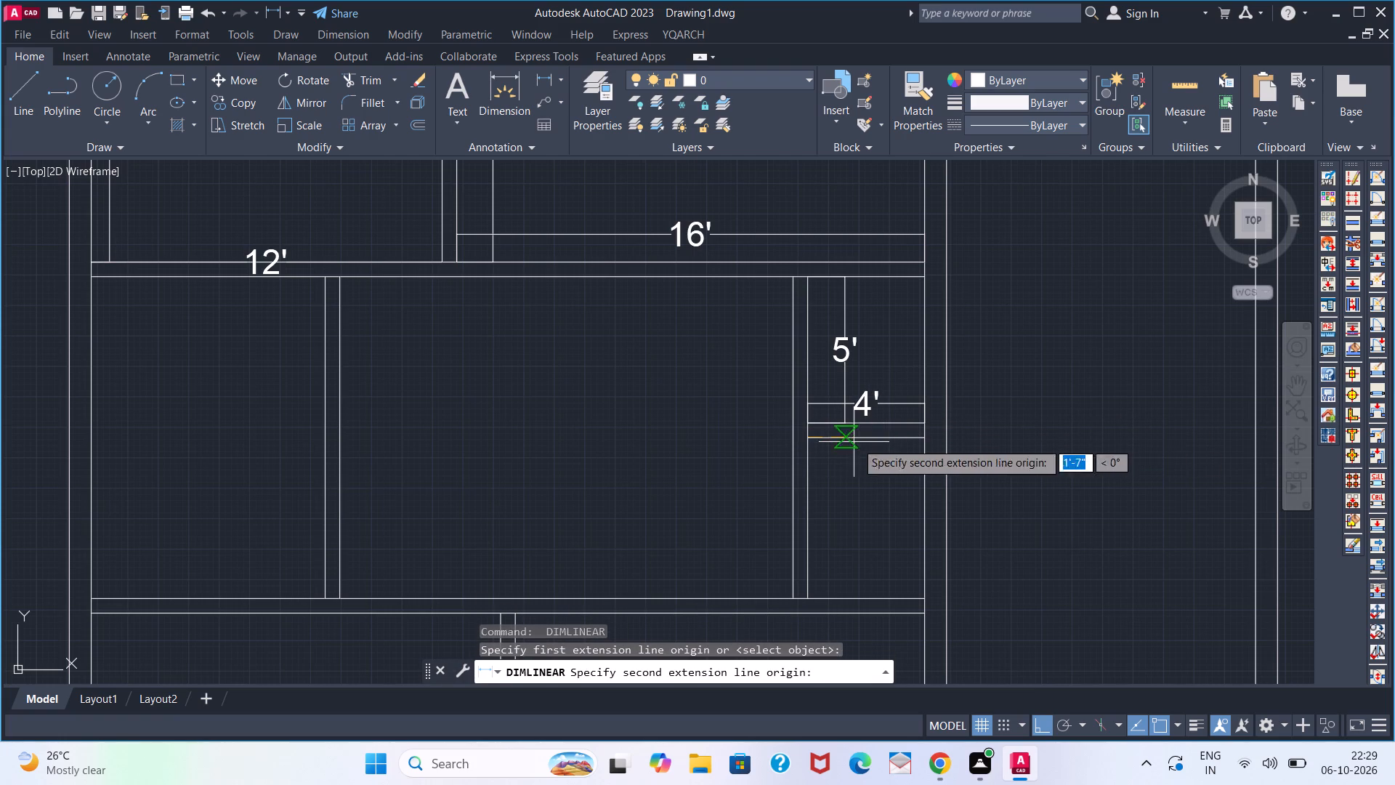
click(915, 439)
click(915, 454)
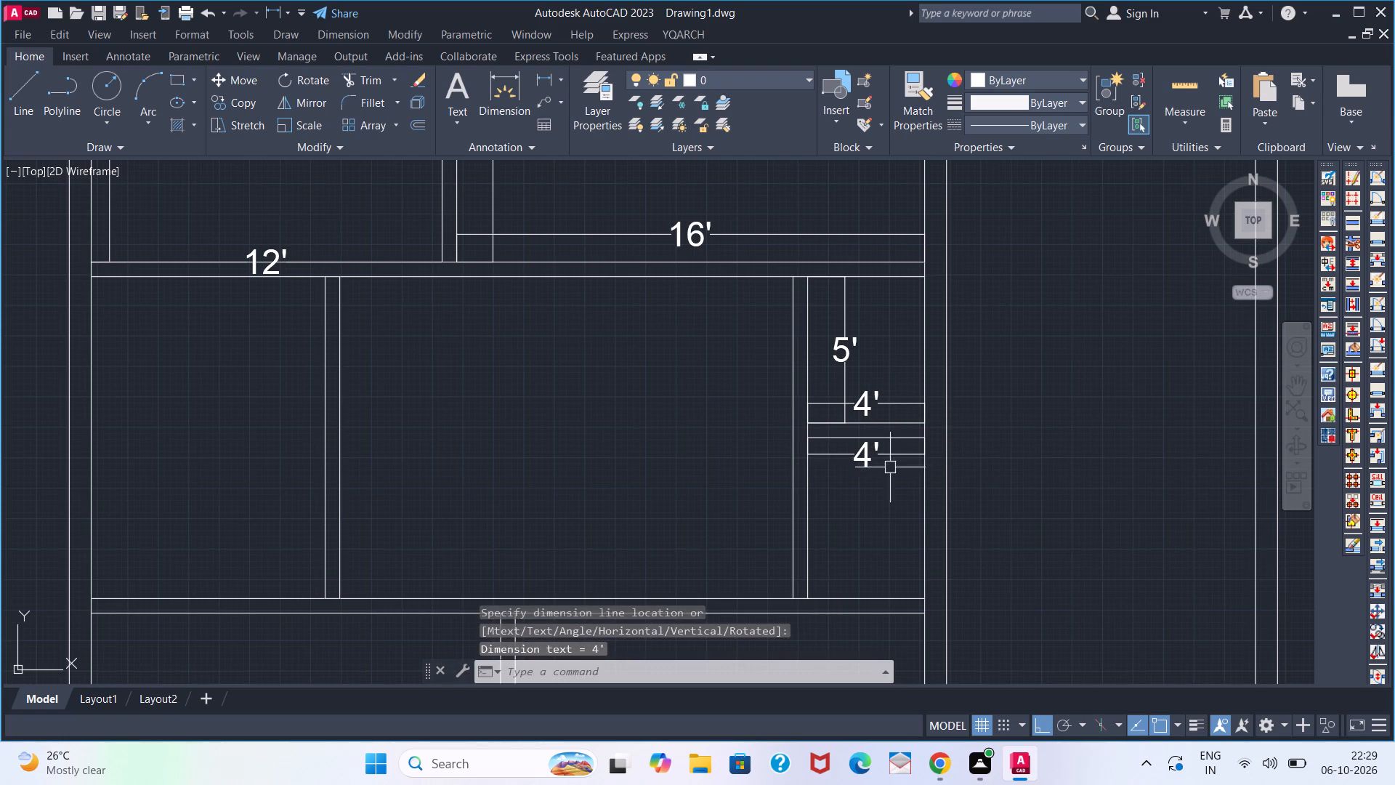
key(space)
click(810, 440)
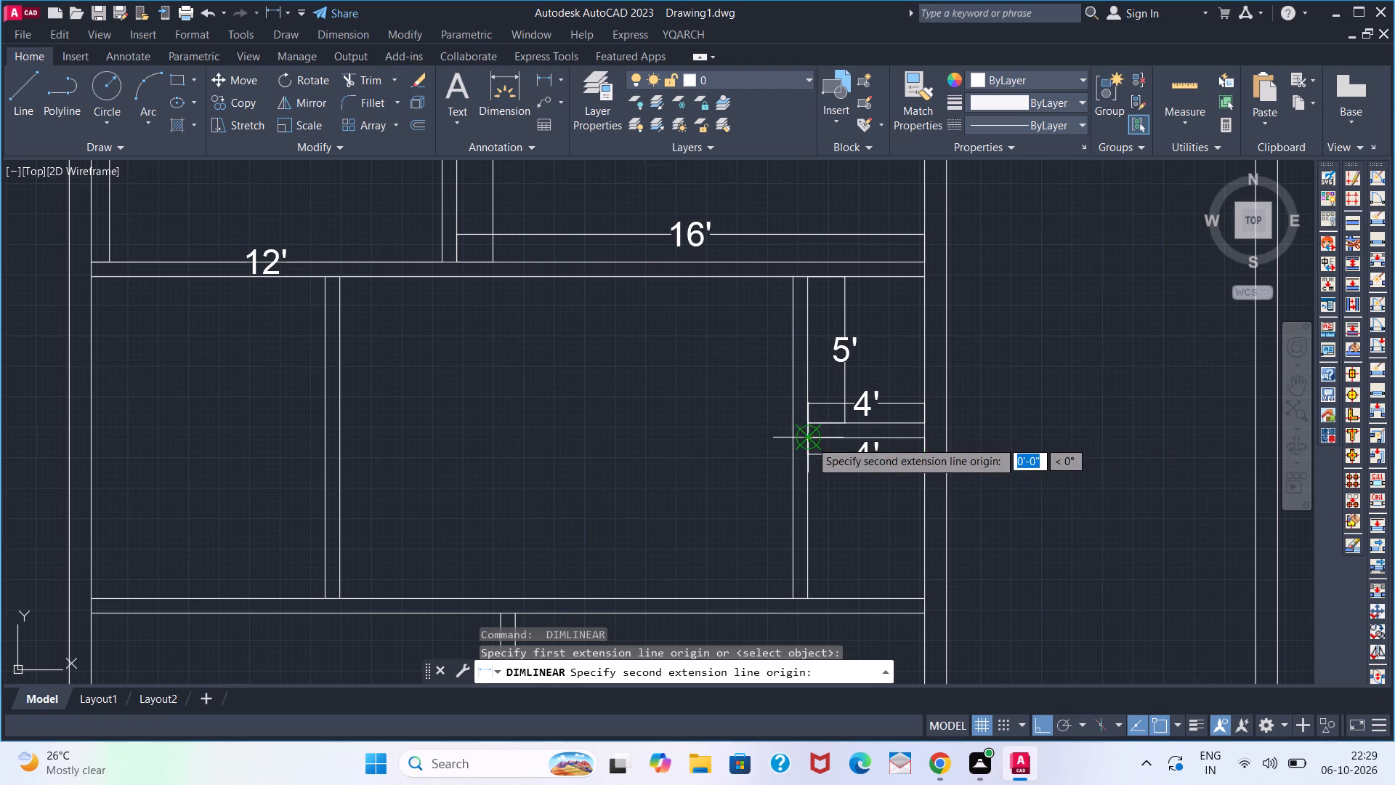
click(812, 591)
click(821, 581)
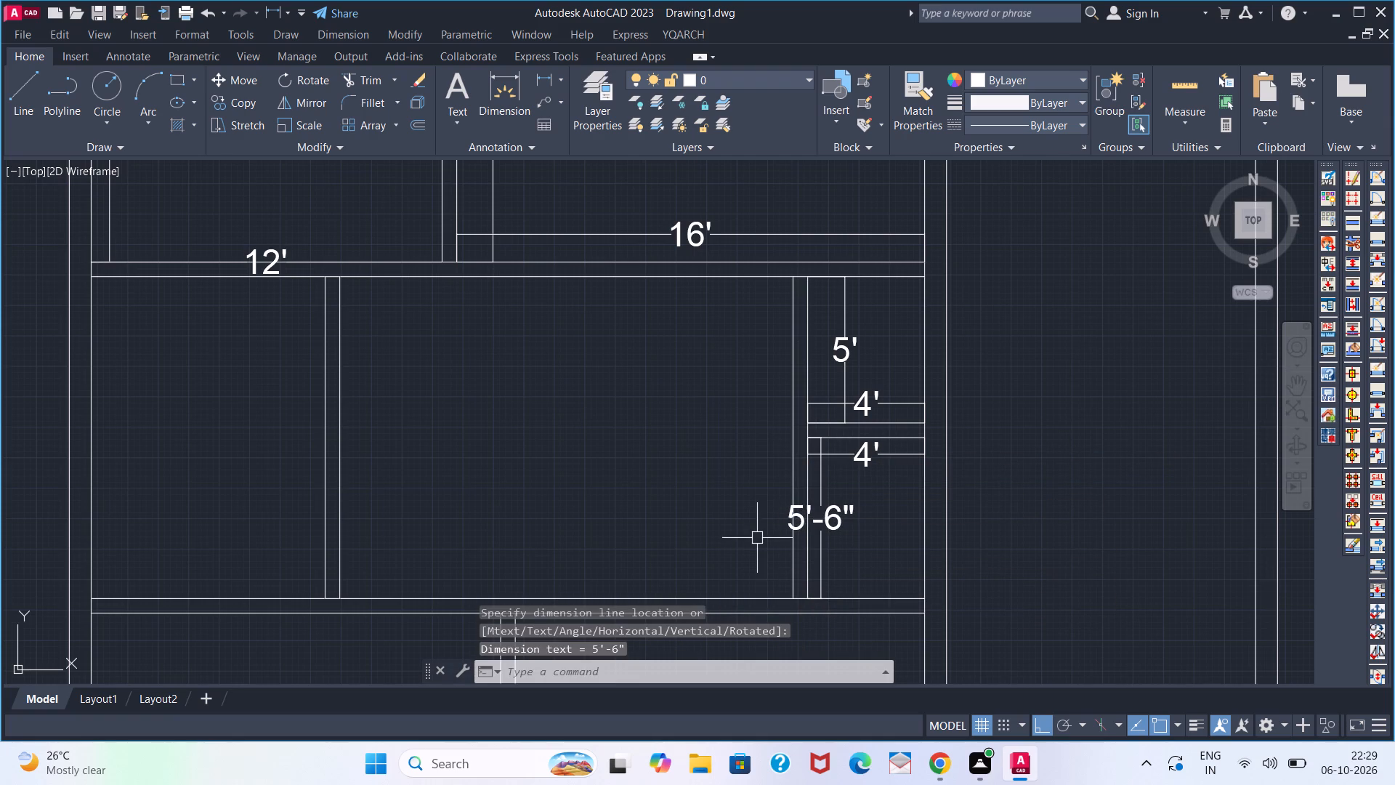
Add linear dimensions for the inner depth and width of the large middle room in the ground plan's third row.
key(space)
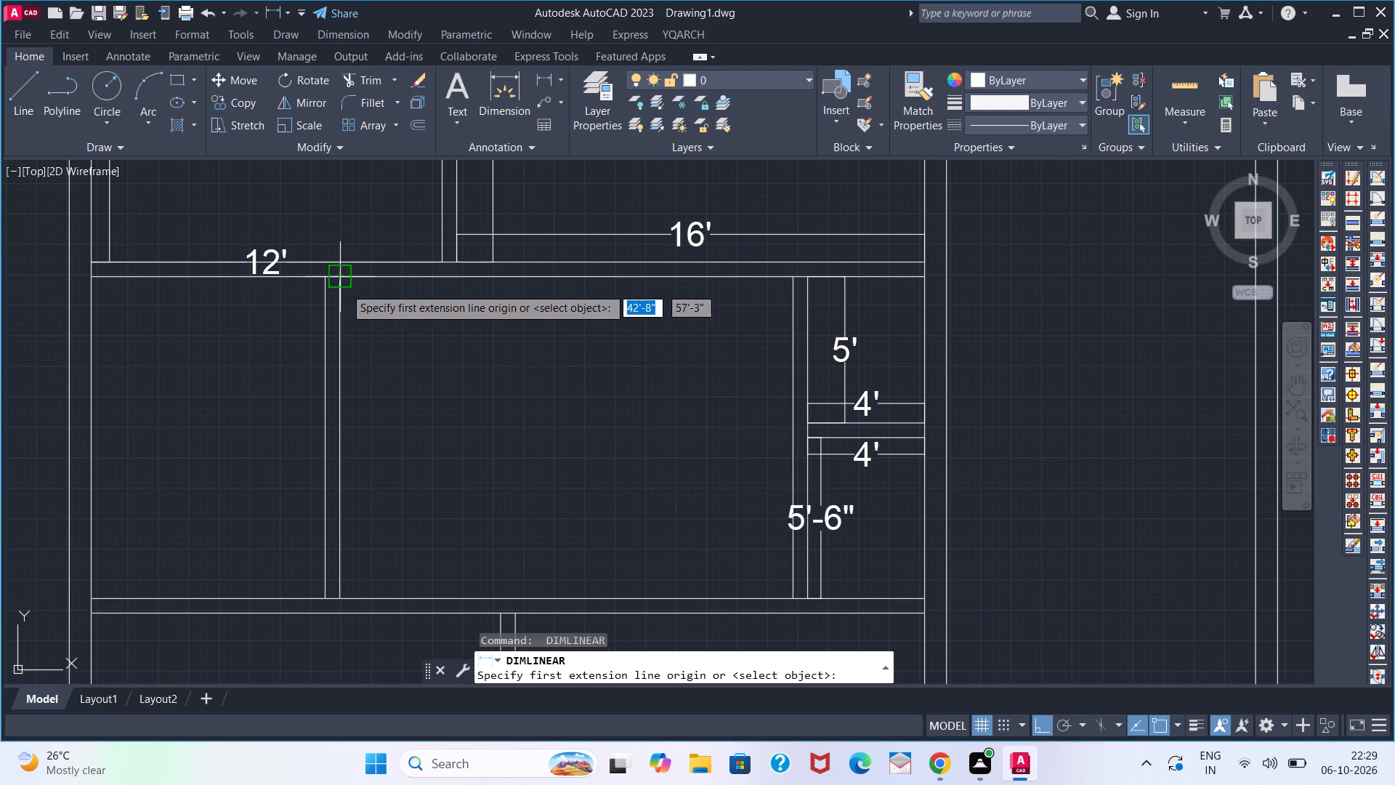
click(344, 287)
click(347, 595)
click(377, 576)
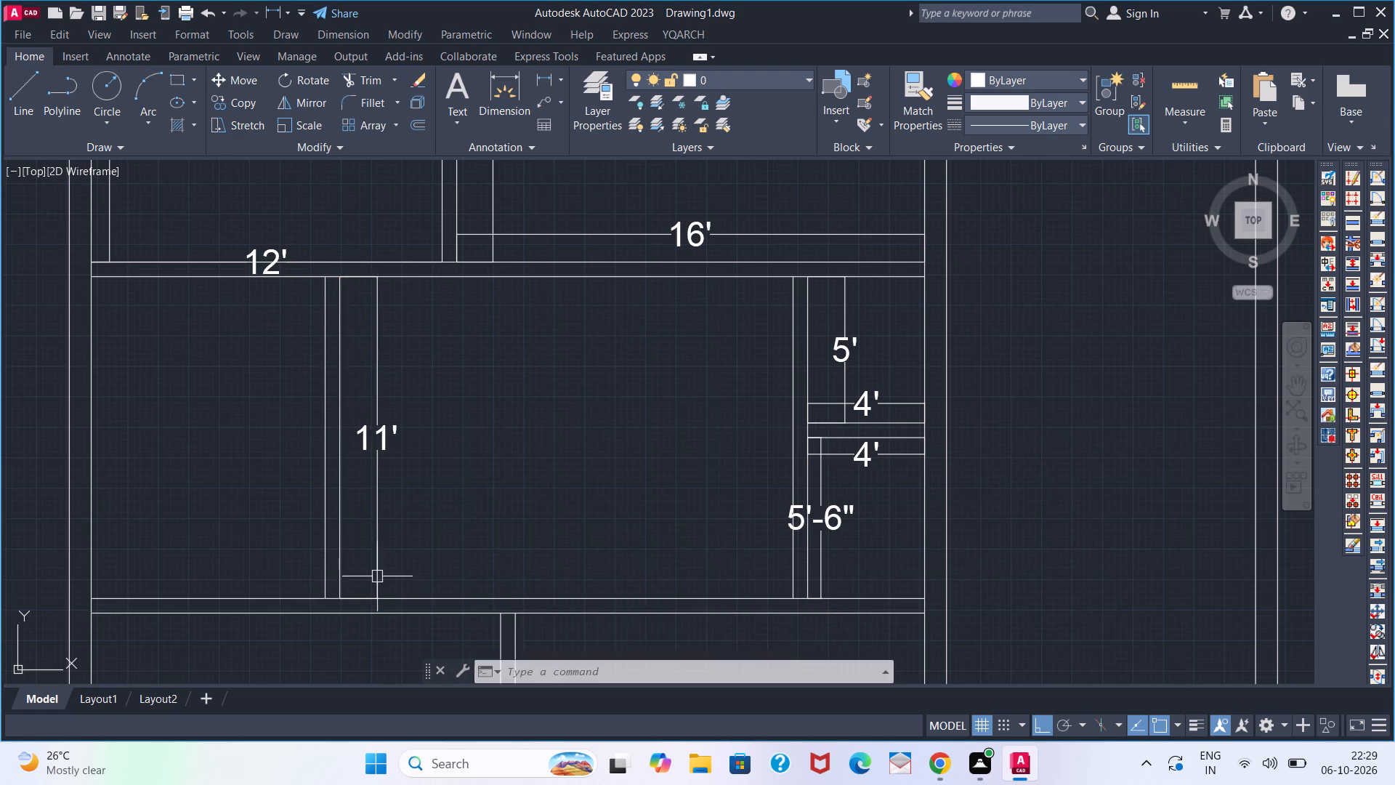
key(space)
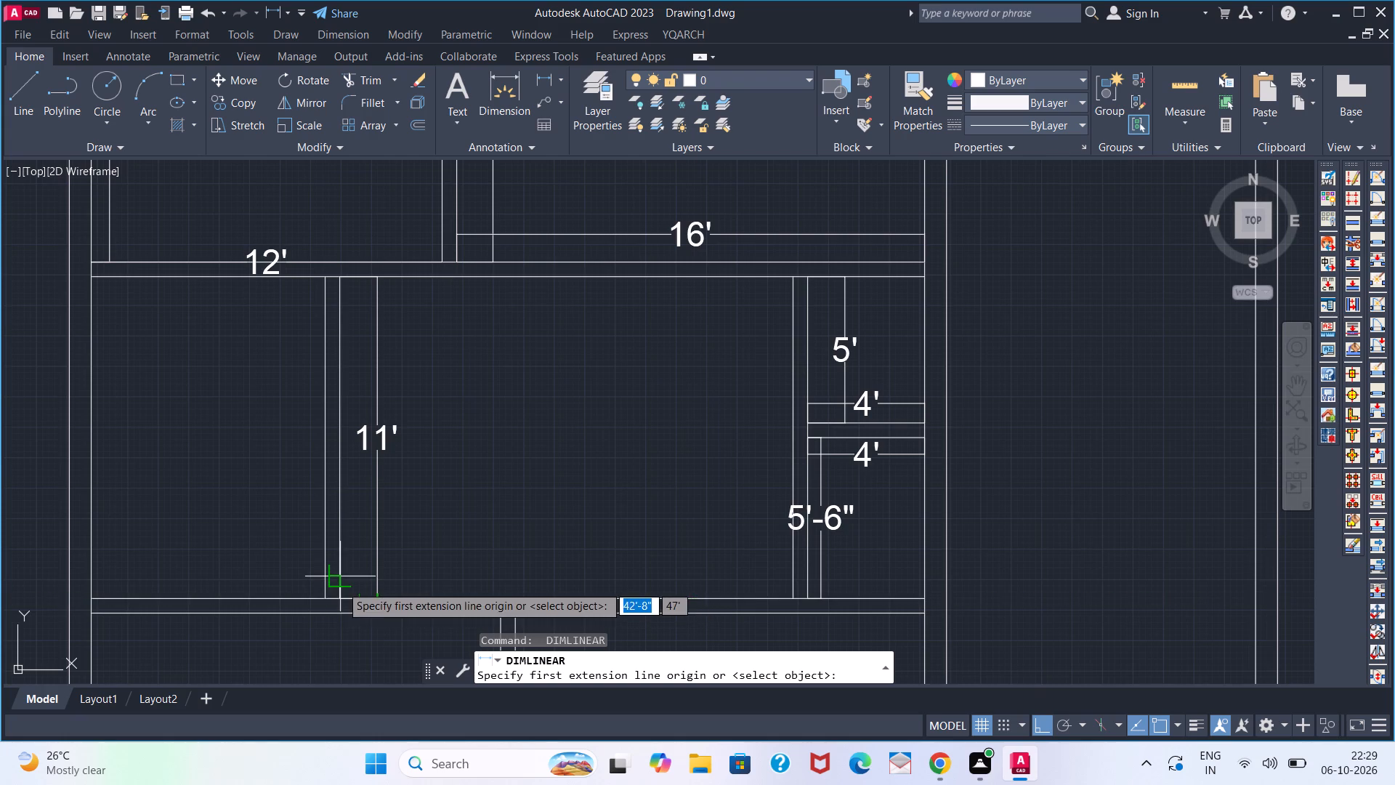
click(346, 598)
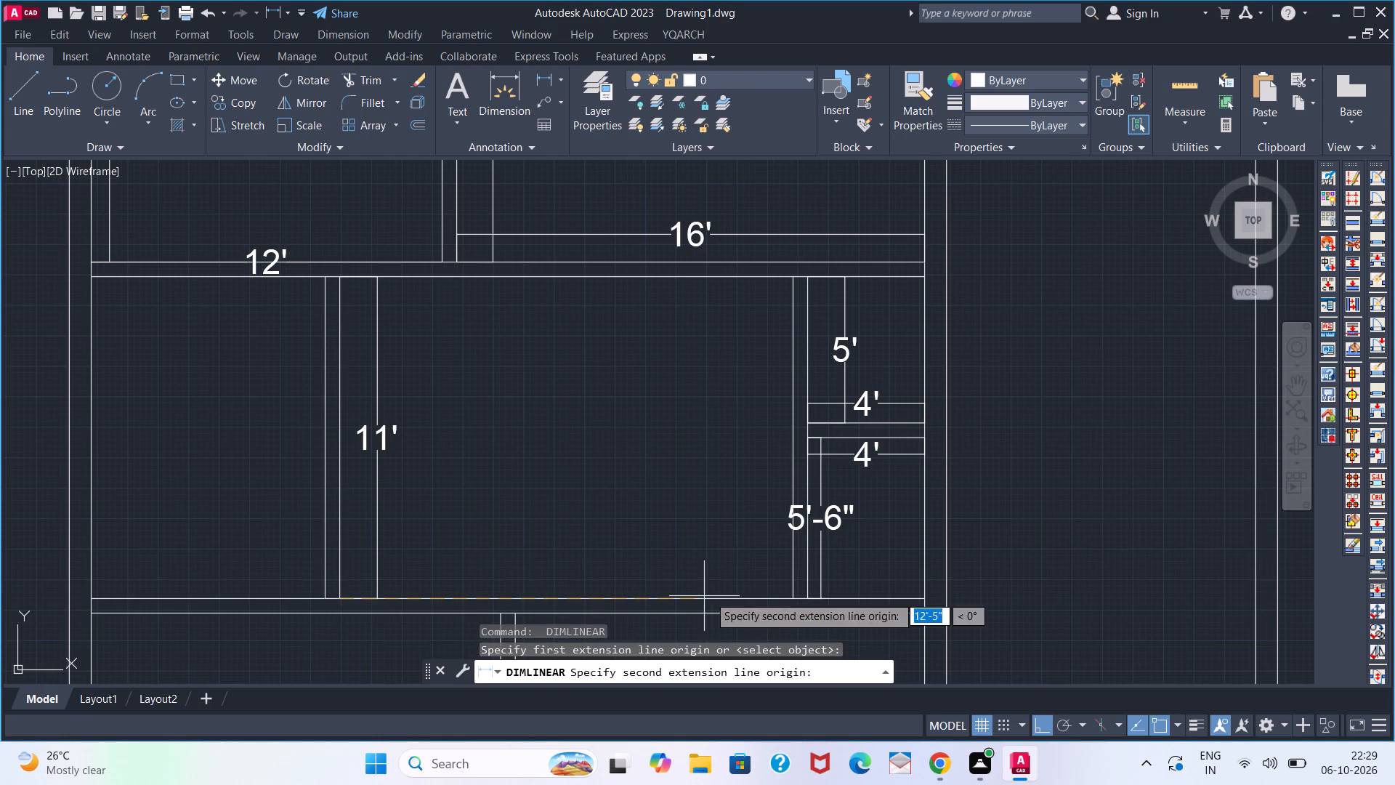
click(785, 595)
click(768, 557)
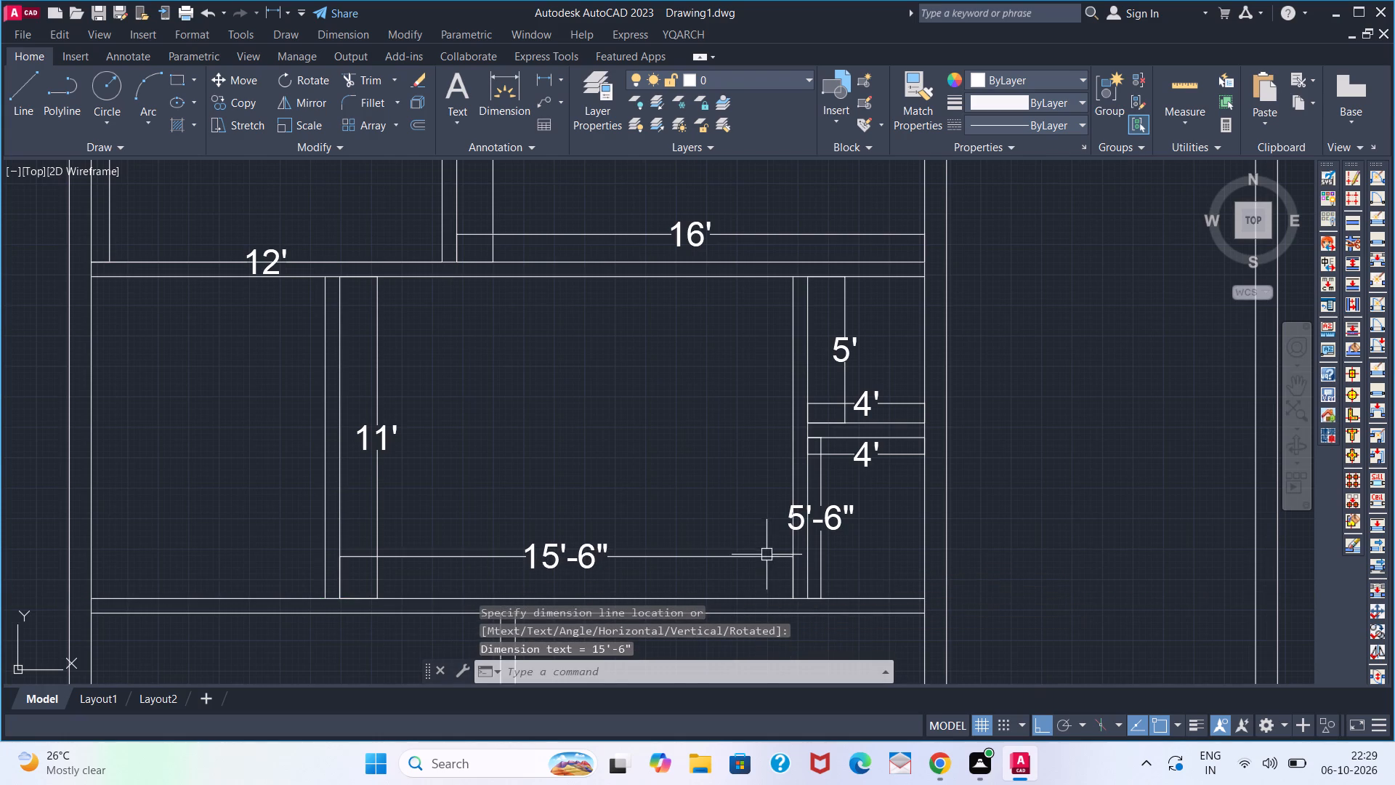
Add linear dimensions for the inner width and depth of the left room in the ground plan's third row.
scroll(440, 462, down, 1)
middle_drag(373, 470, 529, 385)
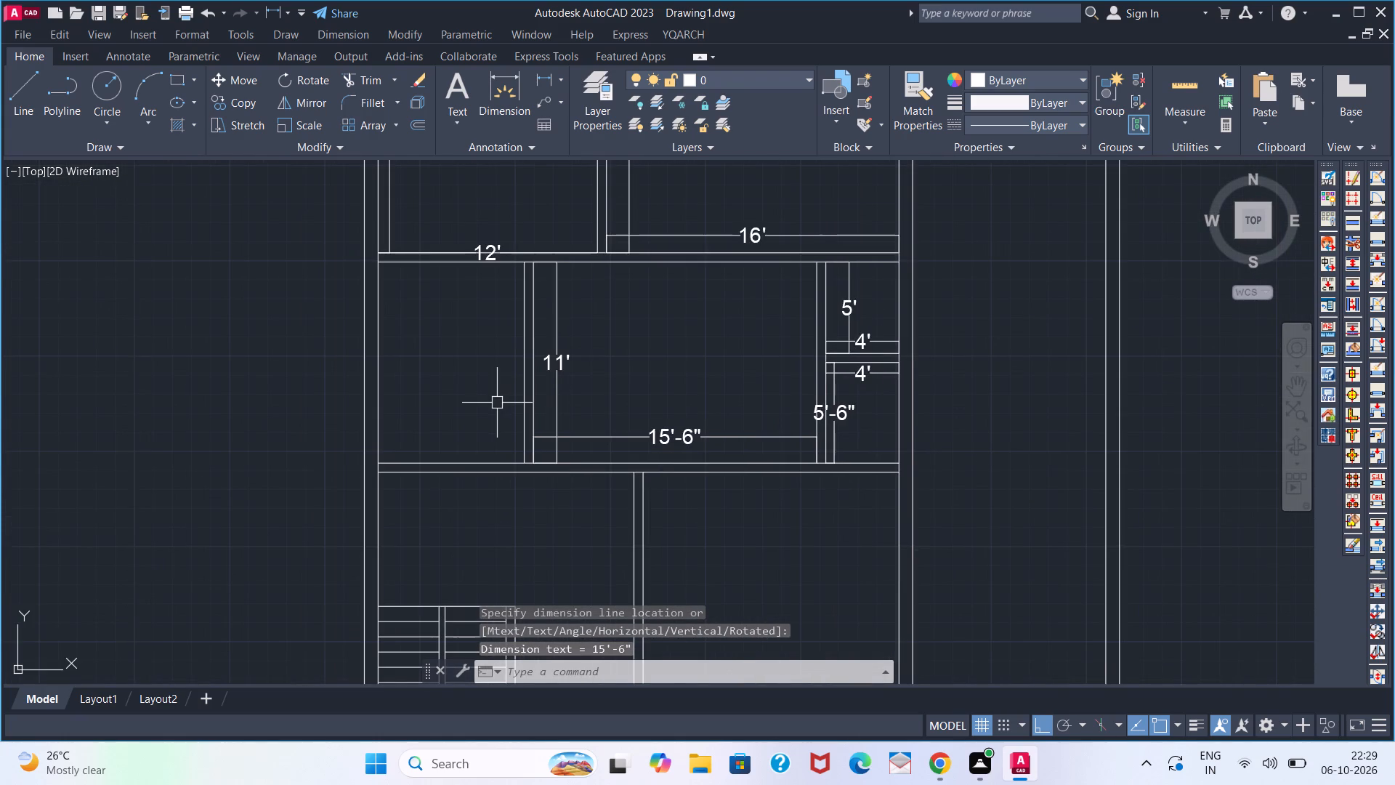
key(space)
click(384, 459)
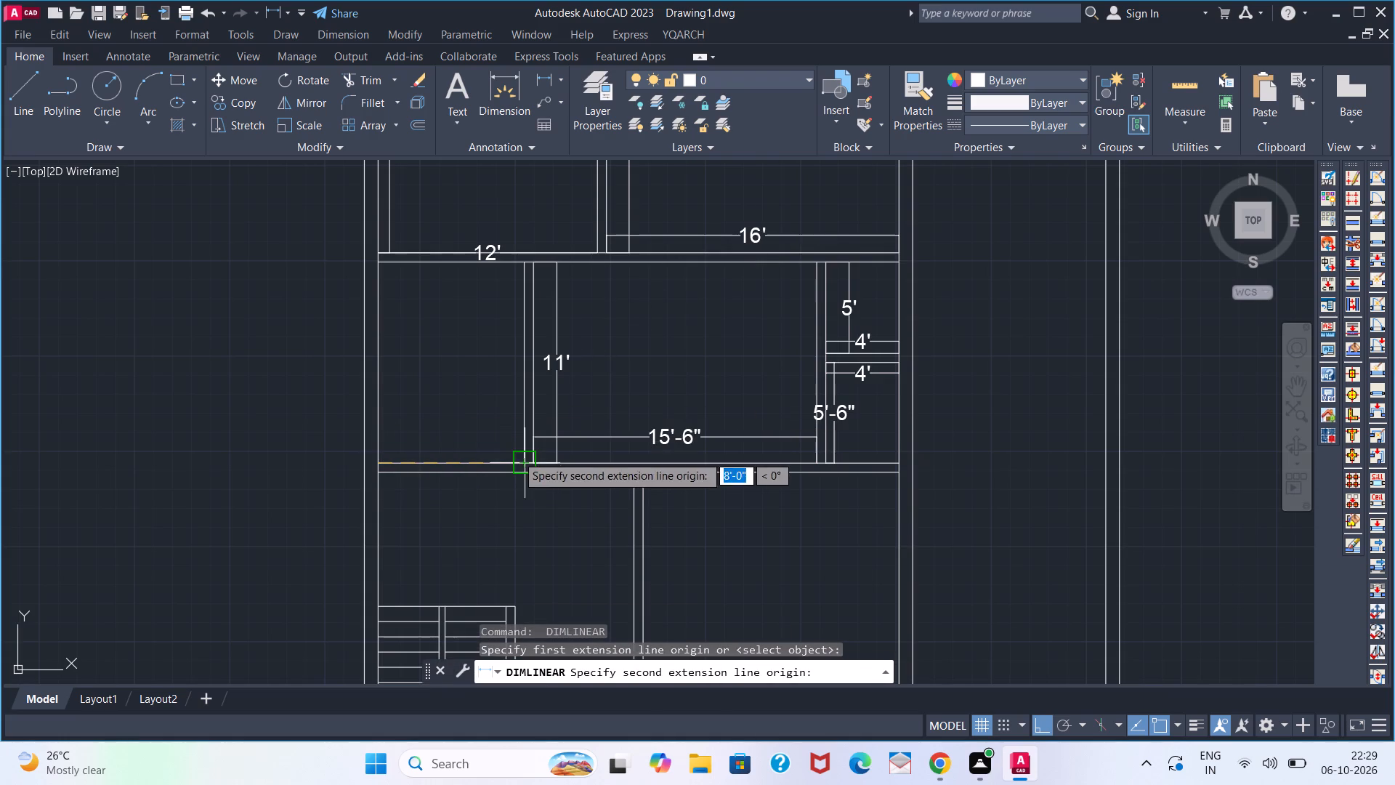
click(517, 455)
click(511, 435)
key(space)
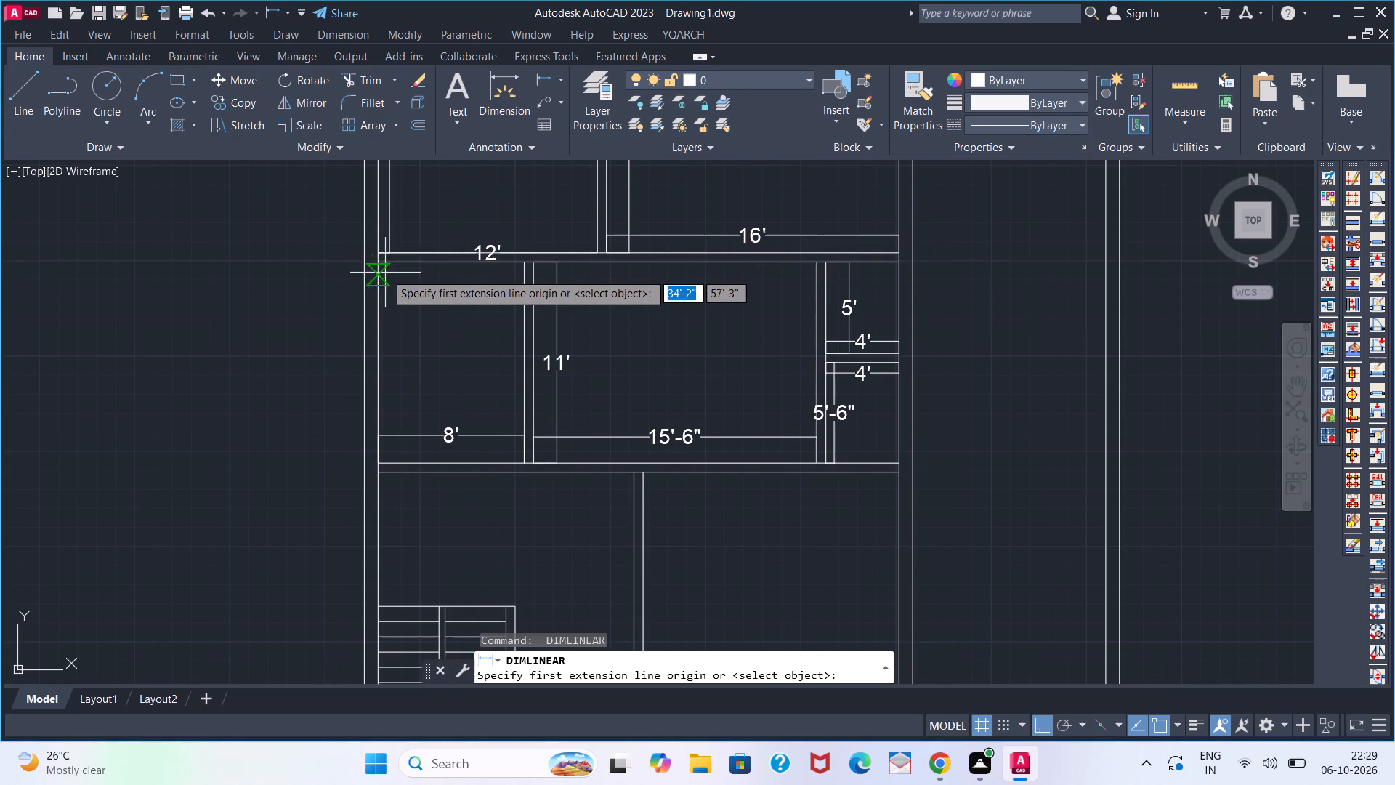
click(383, 268)
click(376, 459)
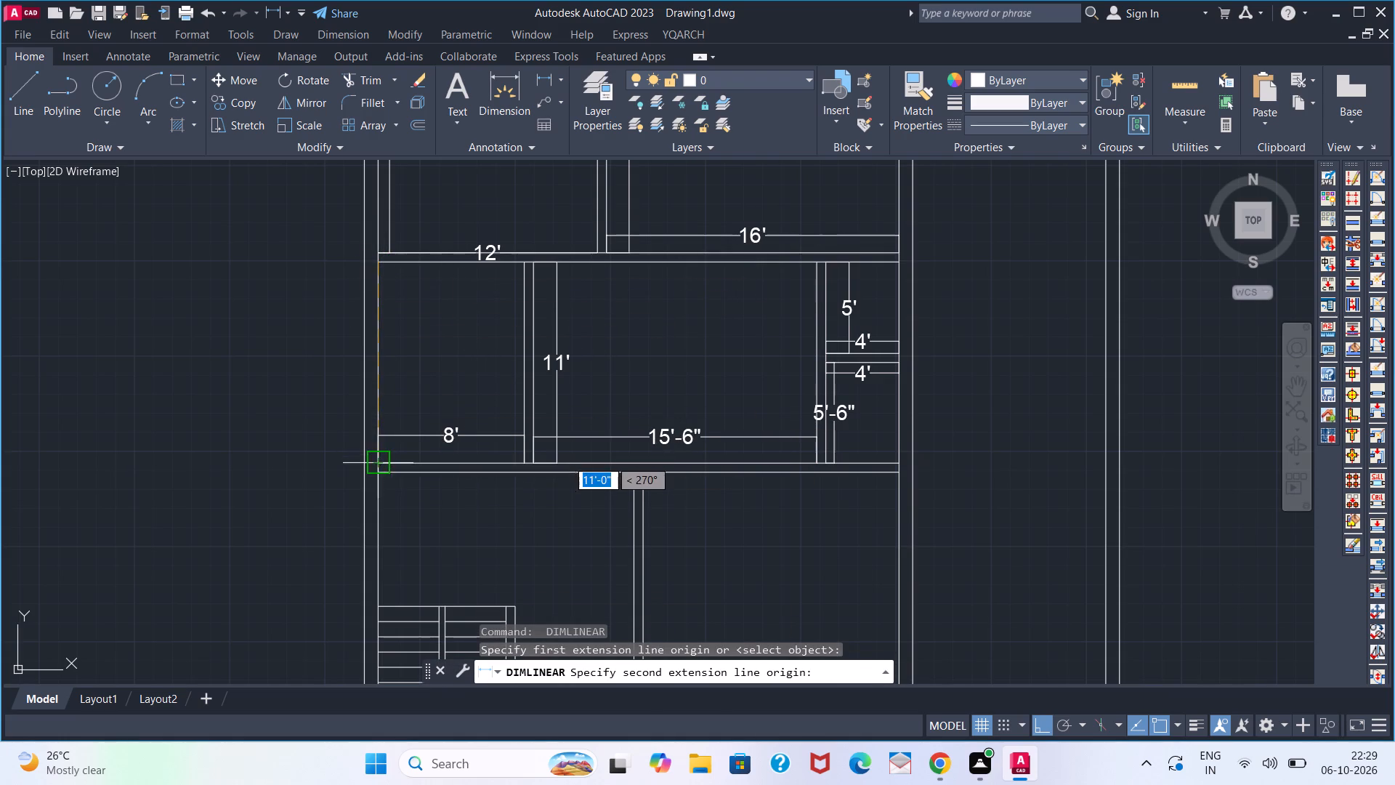
click(392, 456)
Add linear dimensions for the passage width between staircase and partition, and for the inner depth of the ground plan's bottom-left room.
middle_drag(450, 502, 426, 408)
key(space)
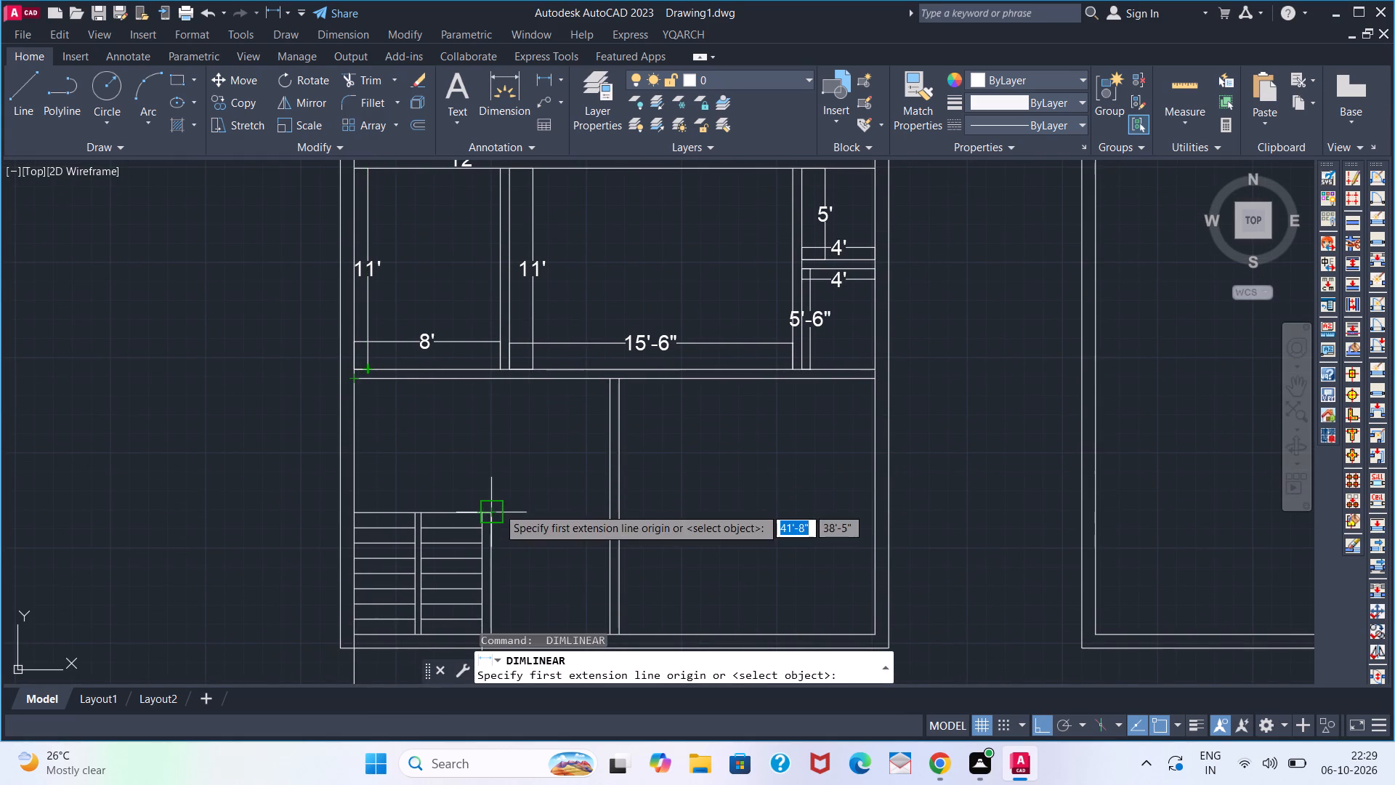
drag(498, 507, 511, 501)
click(602, 512)
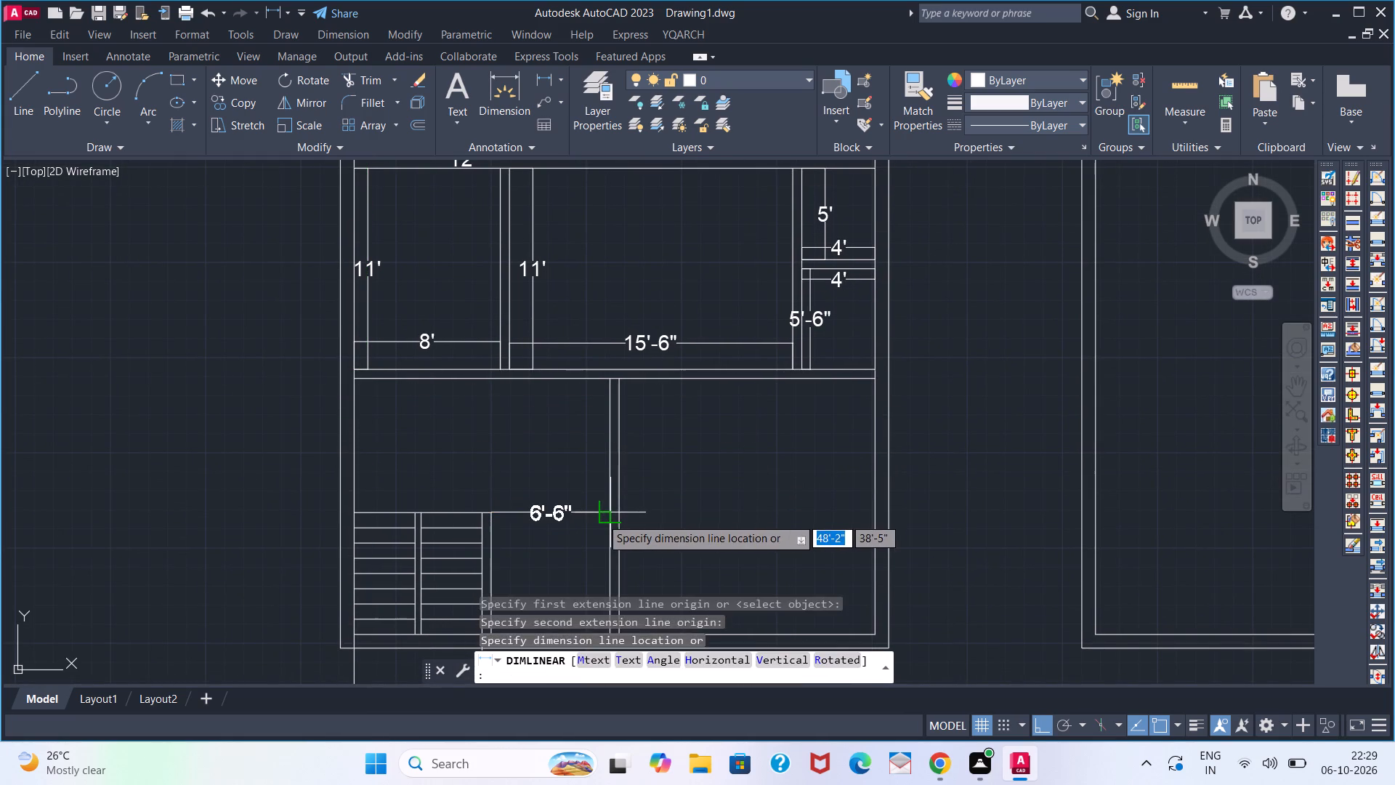
click(601, 518)
middle_drag(584, 494, 464, 340)
key(space)
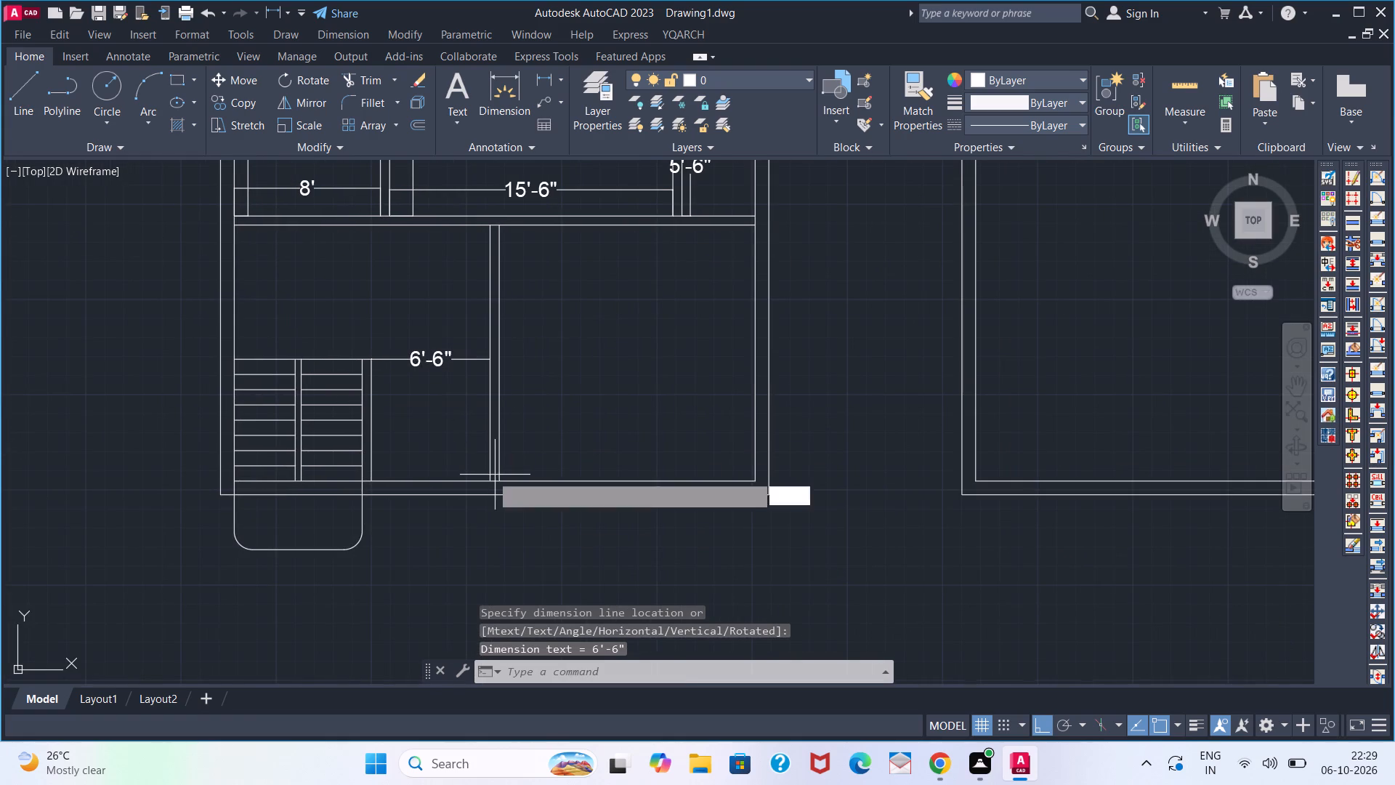
click(485, 475)
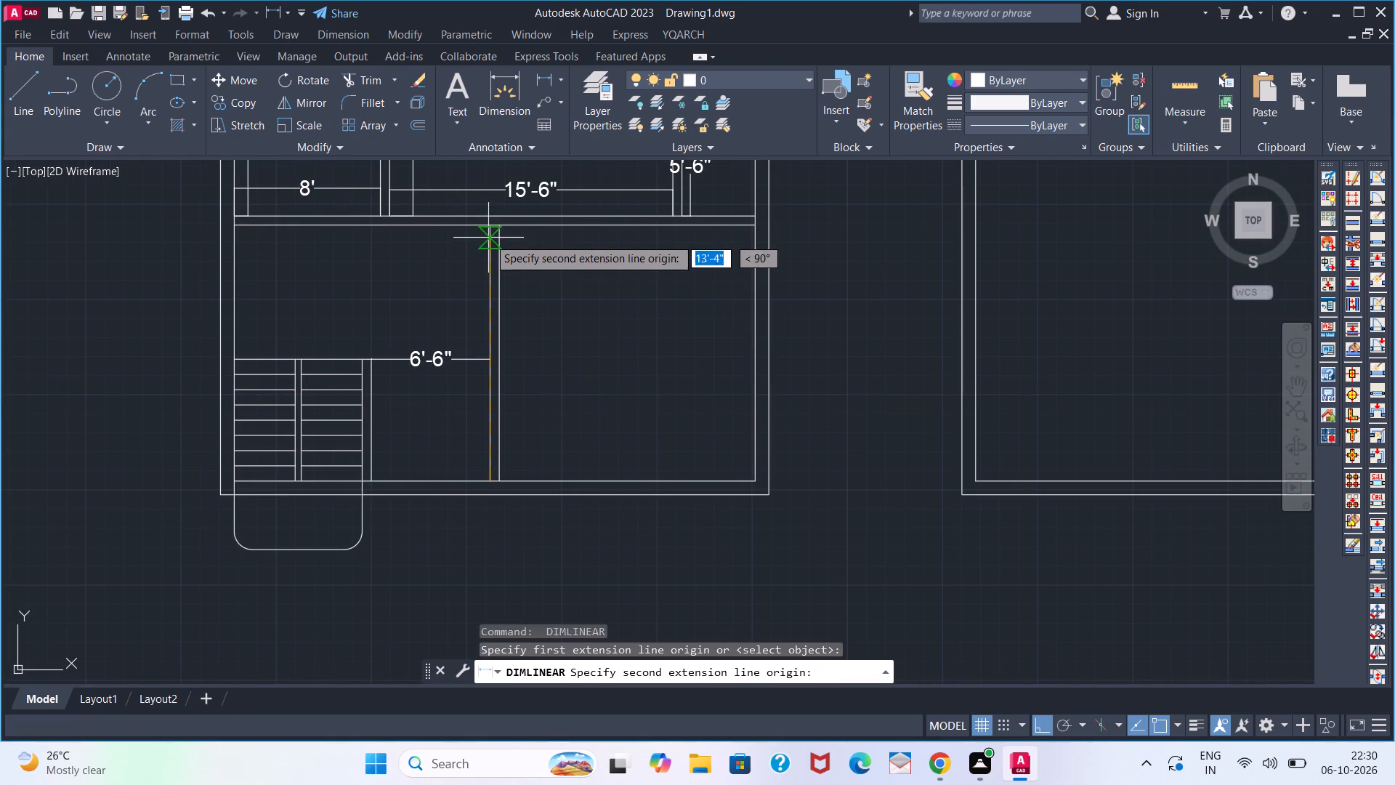
click(488, 232)
click(463, 237)
Add linear dimensions for the staircase's width and its overall length, including the rounded landing outside the wall.
middle_drag(378, 398, 452, 334)
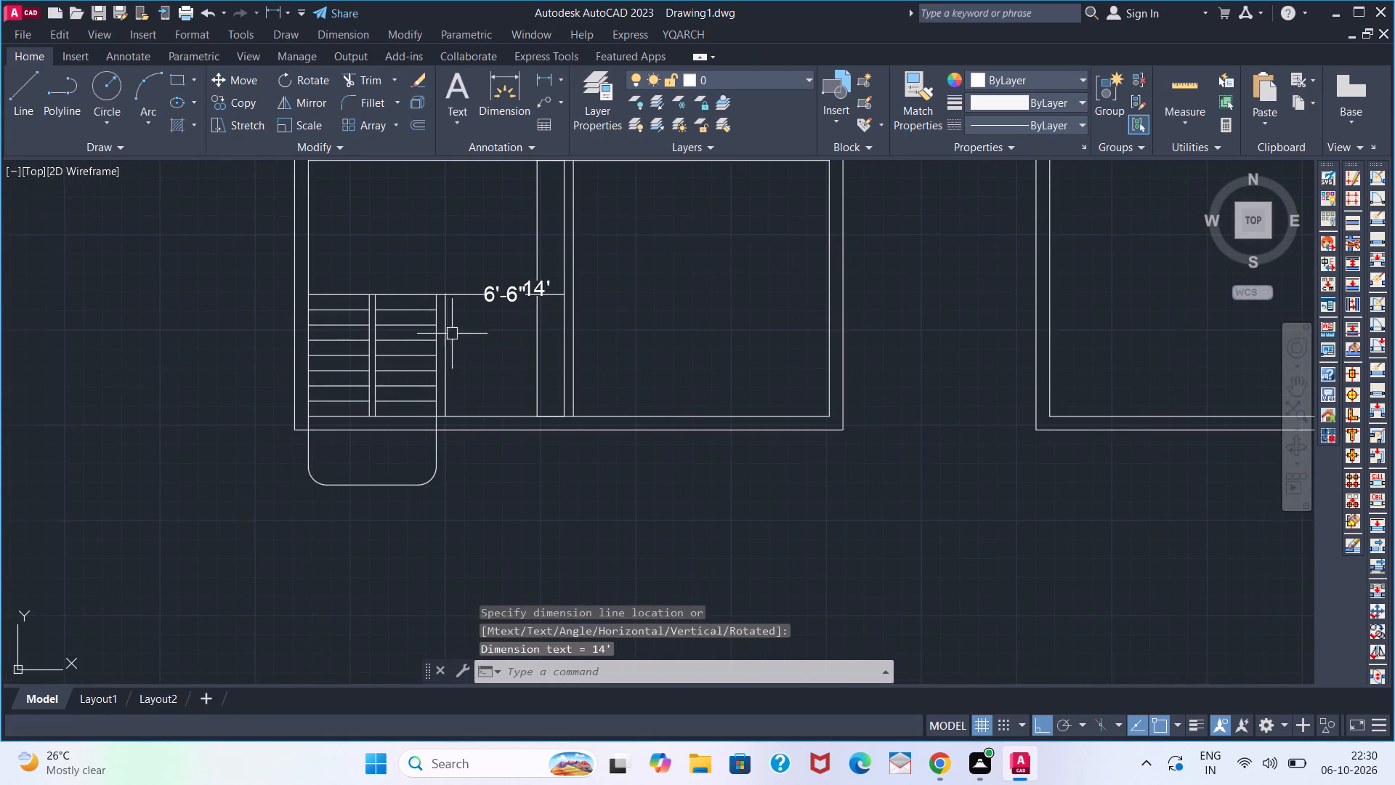
key(space)
click(316, 417)
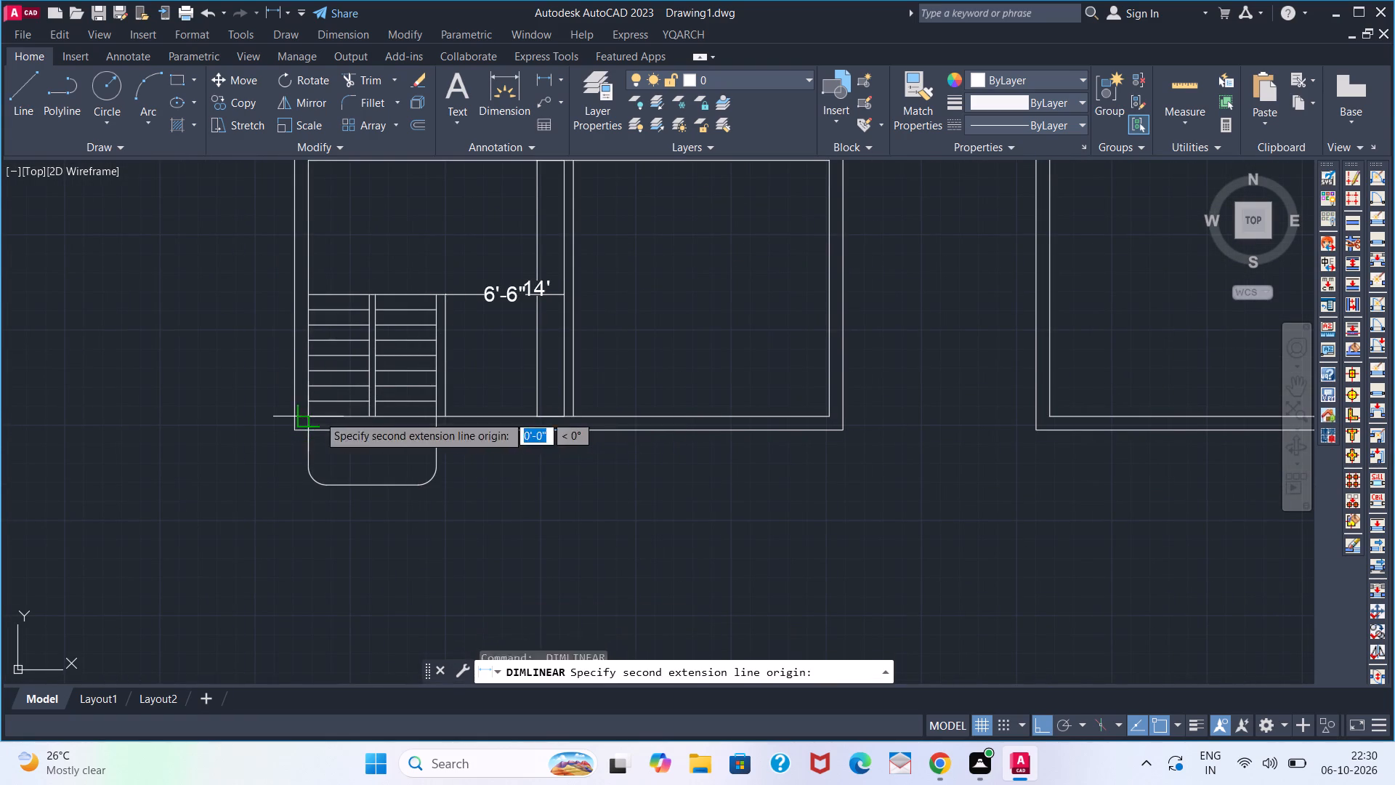
click(429, 417)
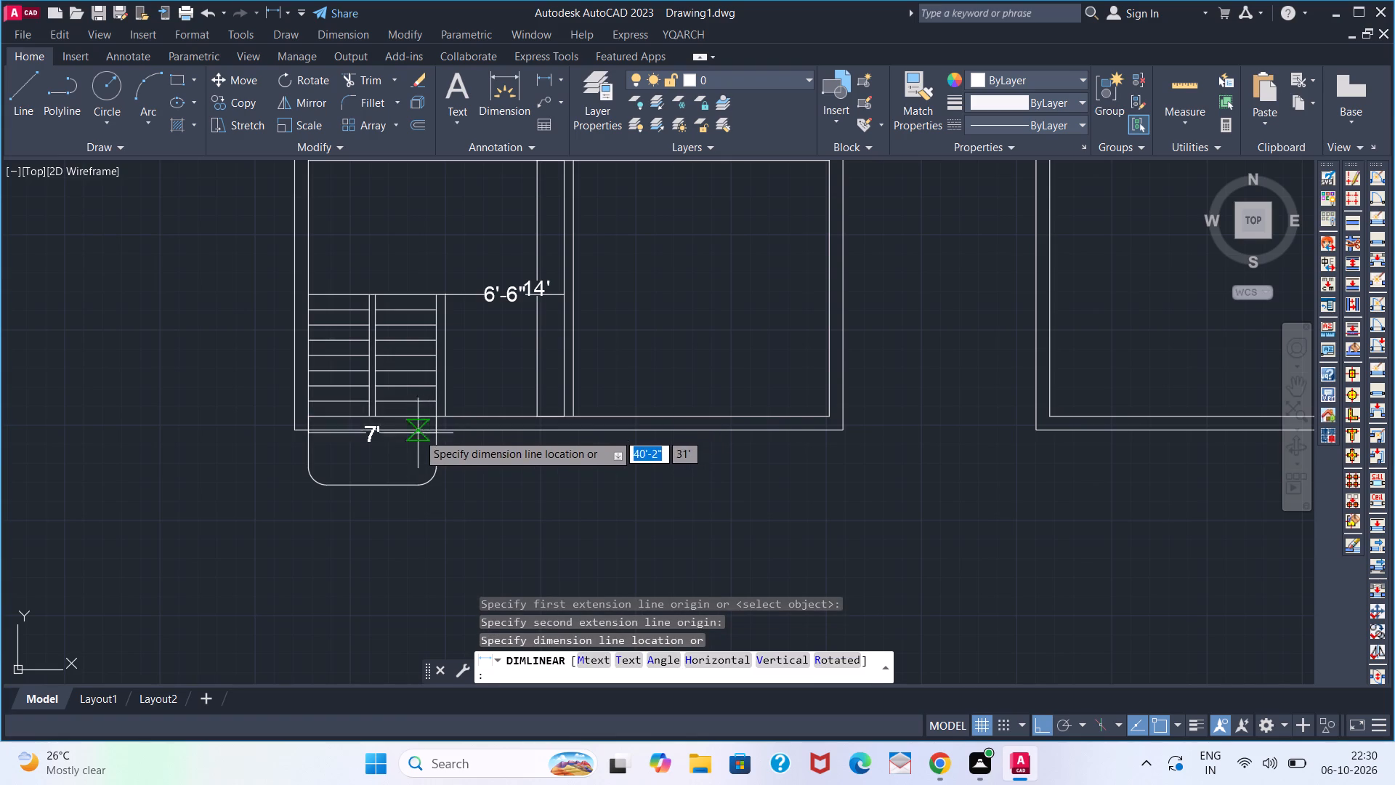
click(424, 422)
key(space)
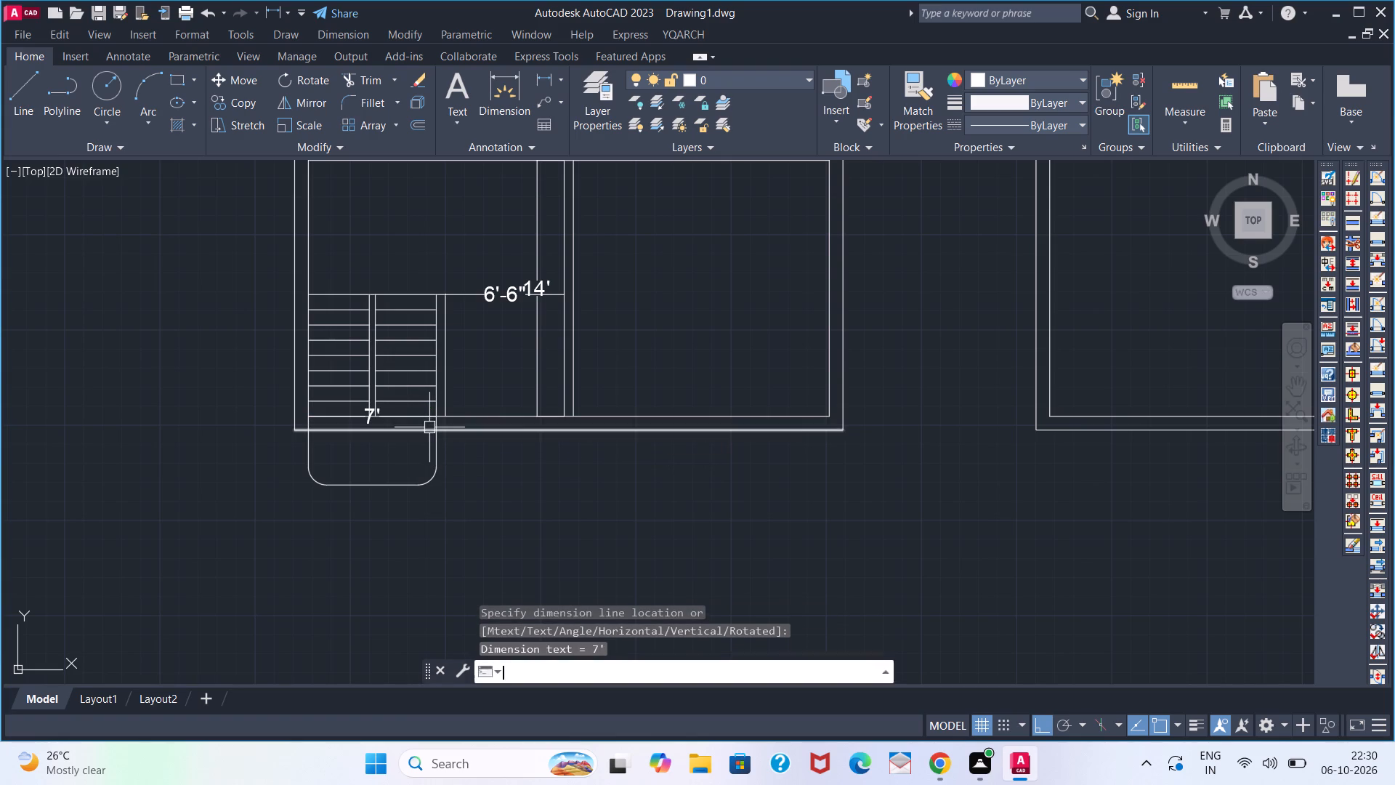
scroll(429, 417, up, 1)
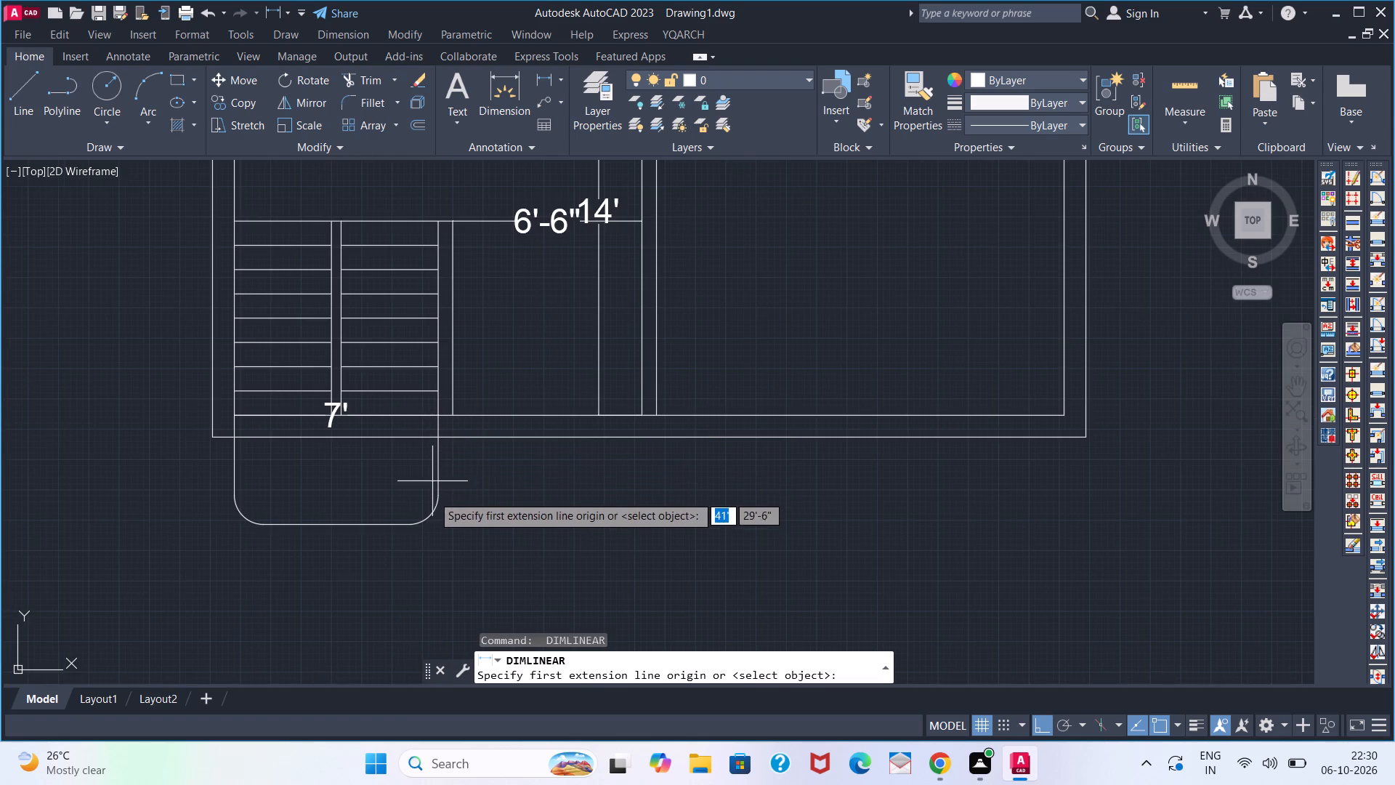
drag(414, 520, 414, 510)
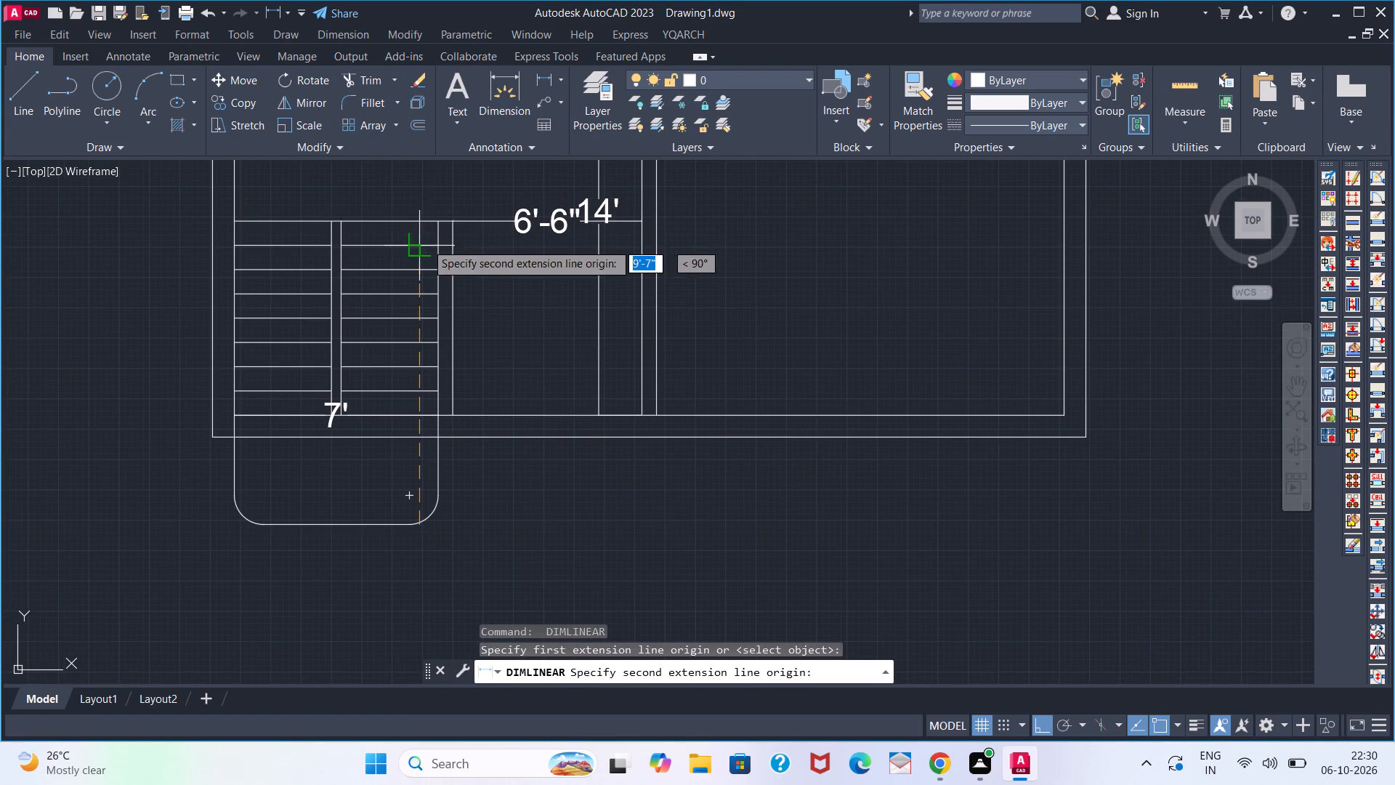
click(426, 226)
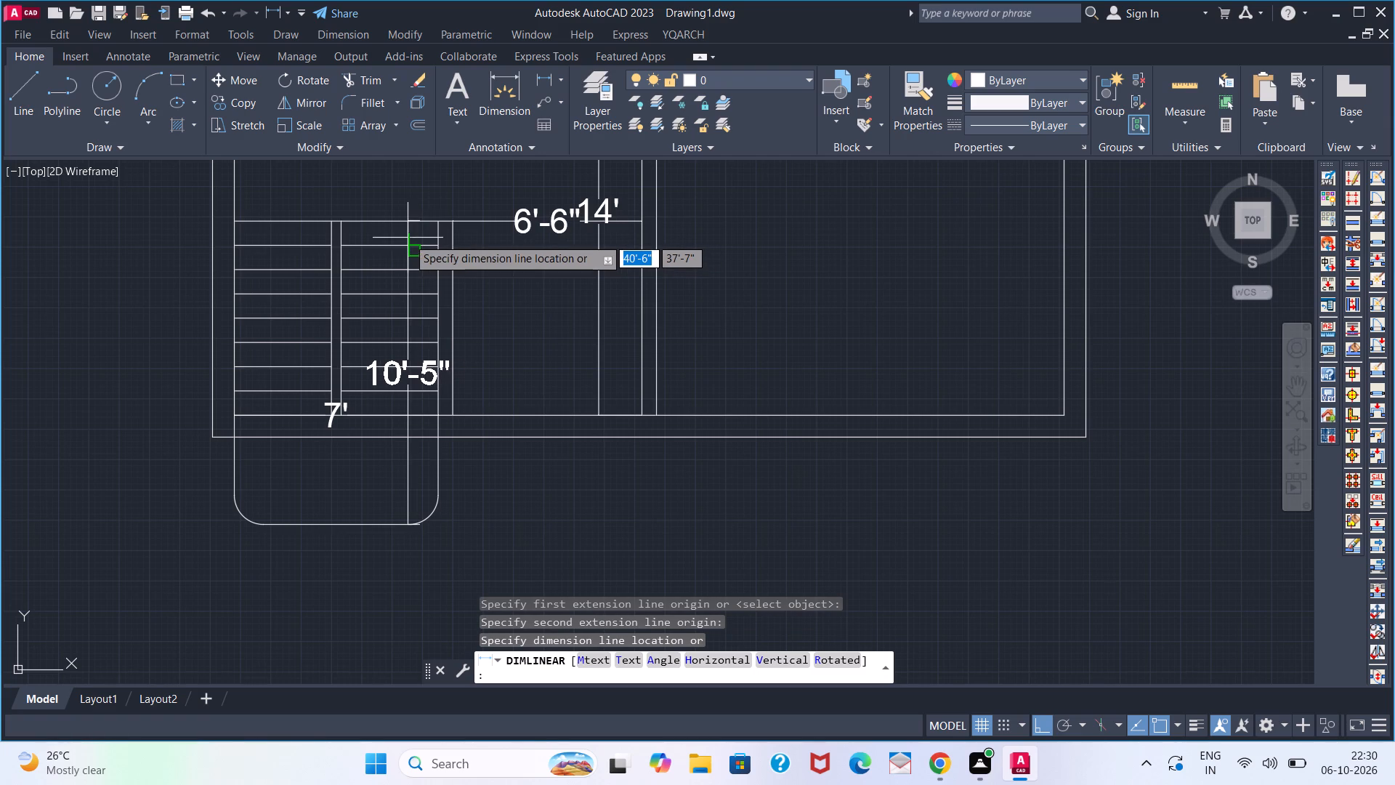
click(405, 238)
Add linear dimensions for the inner width and depth of the bottom-right room in the ground plan.
scroll(418, 191, down, 2)
middle_drag(424, 201, 397, 434)
middle_click(397, 440)
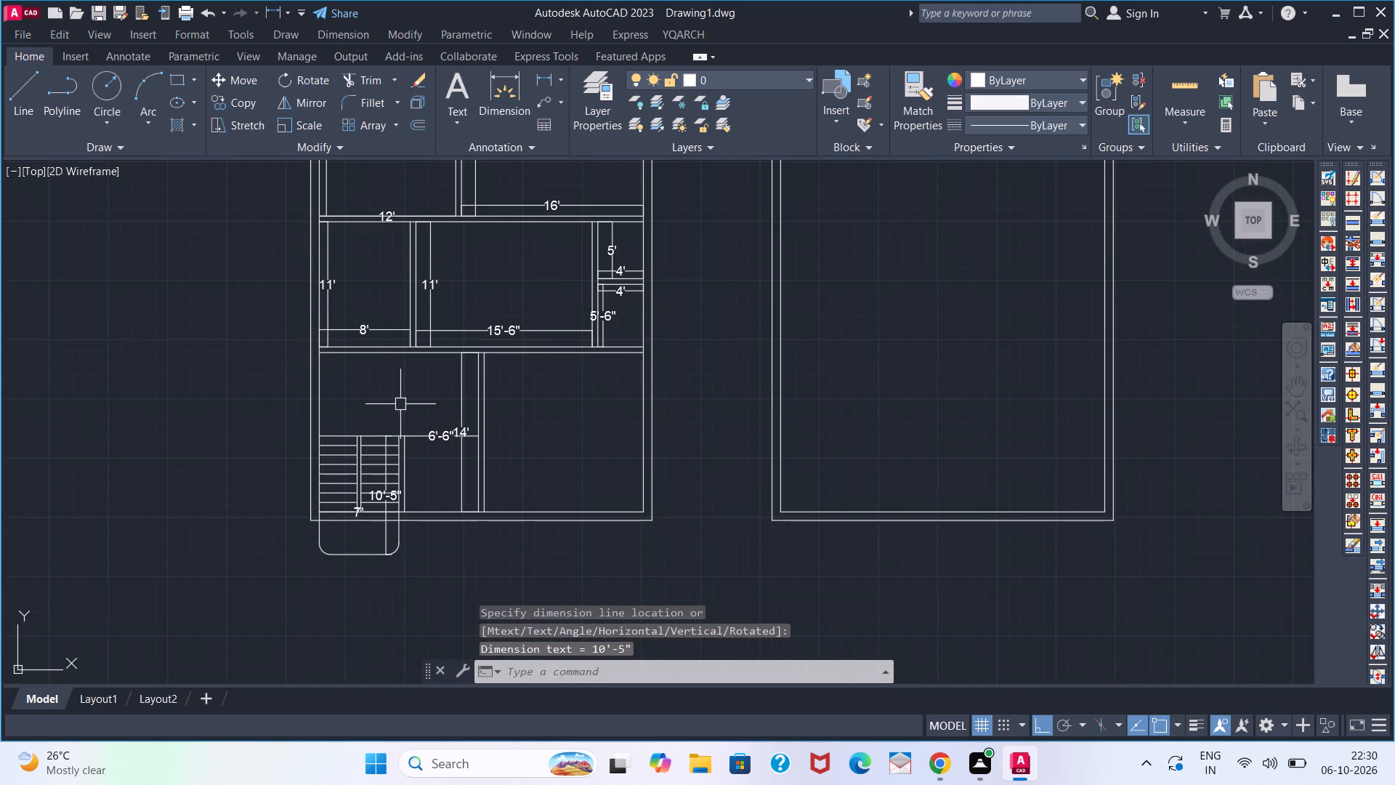
scroll(438, 414, up, 1)
key(space)
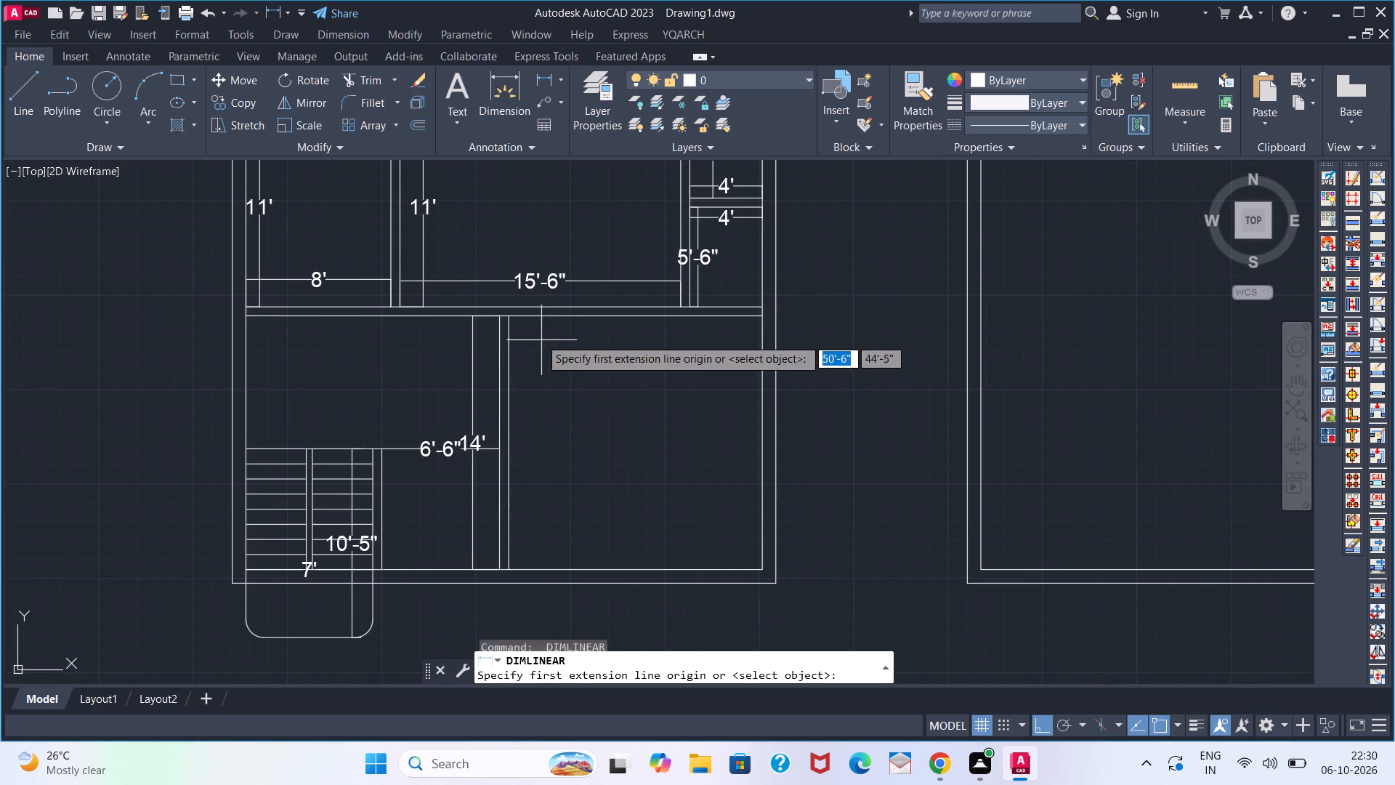
click(511, 327)
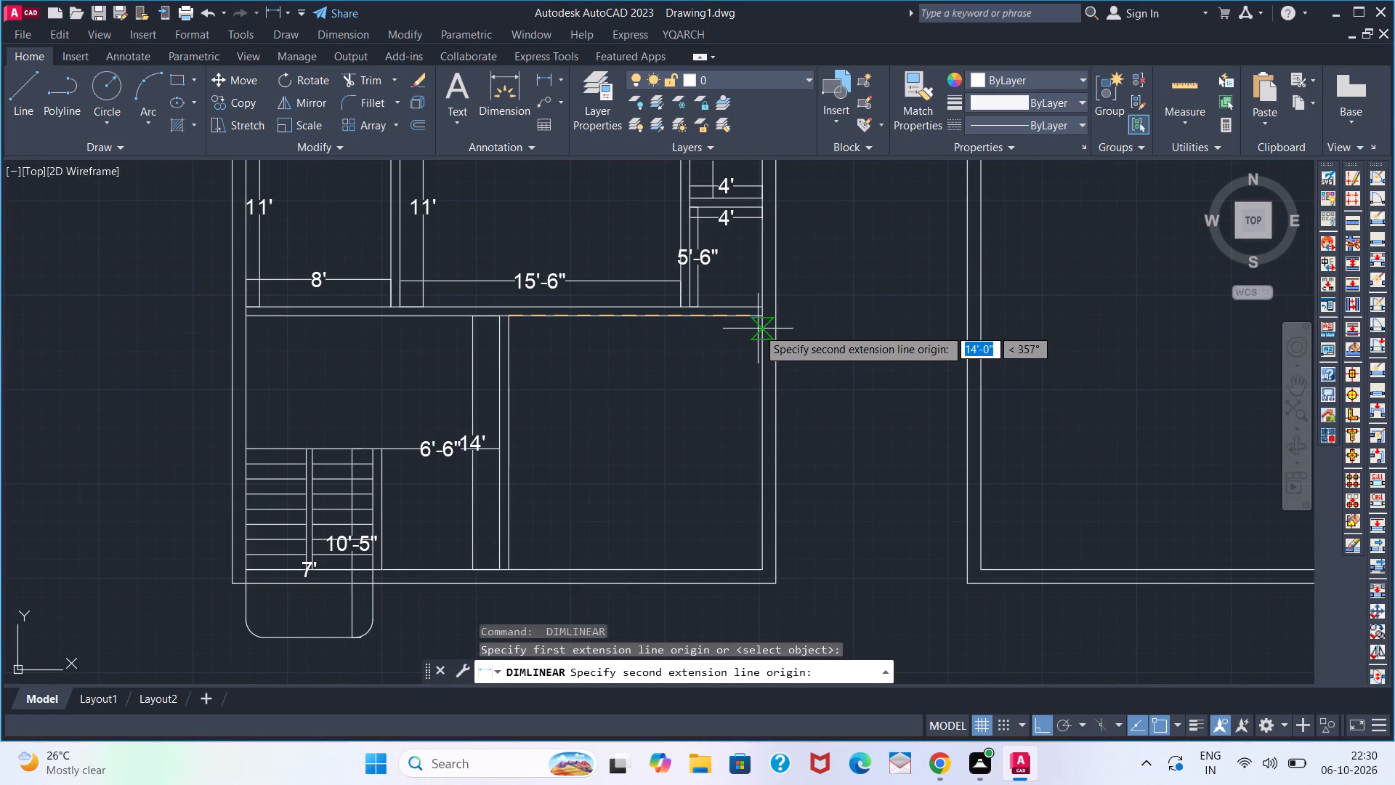
click(758, 327)
click(758, 348)
key(space)
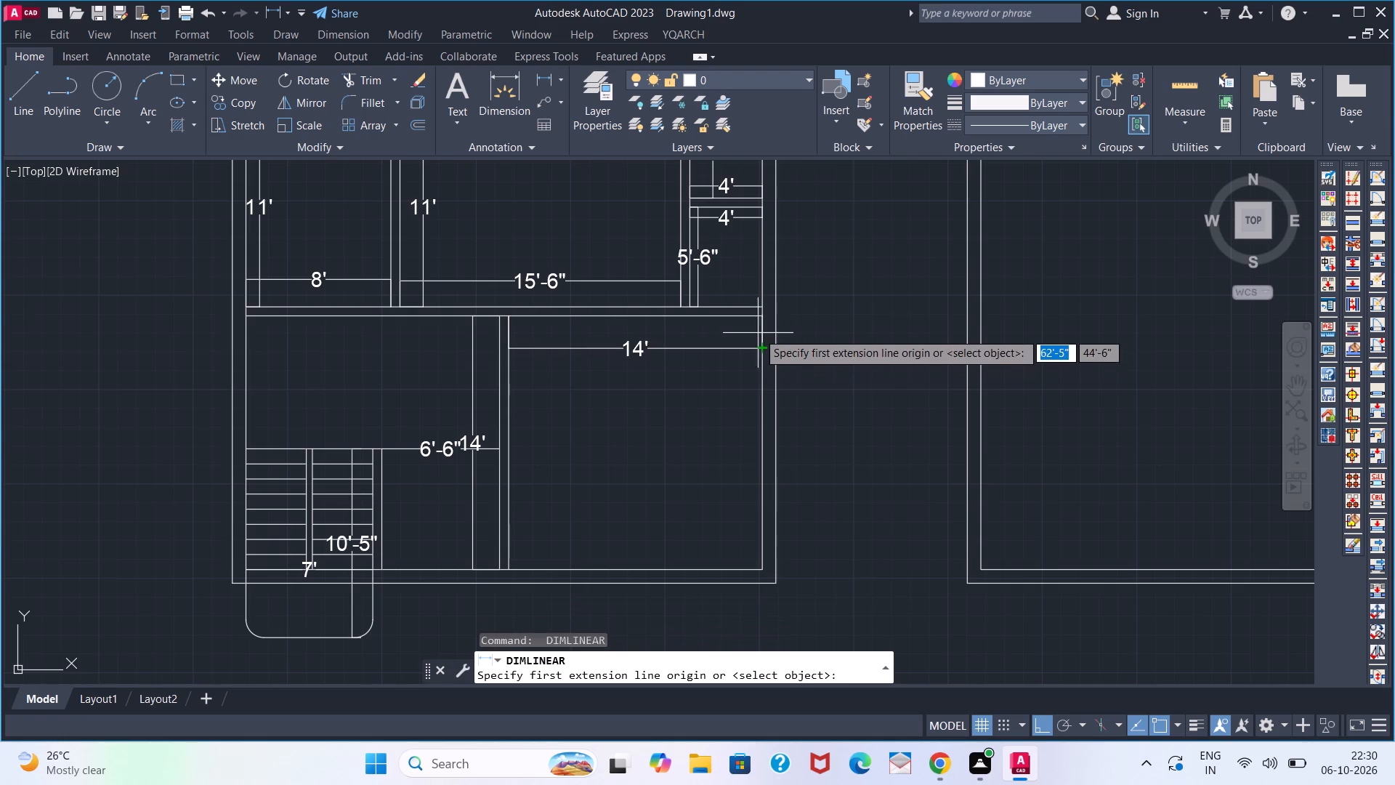
click(759, 317)
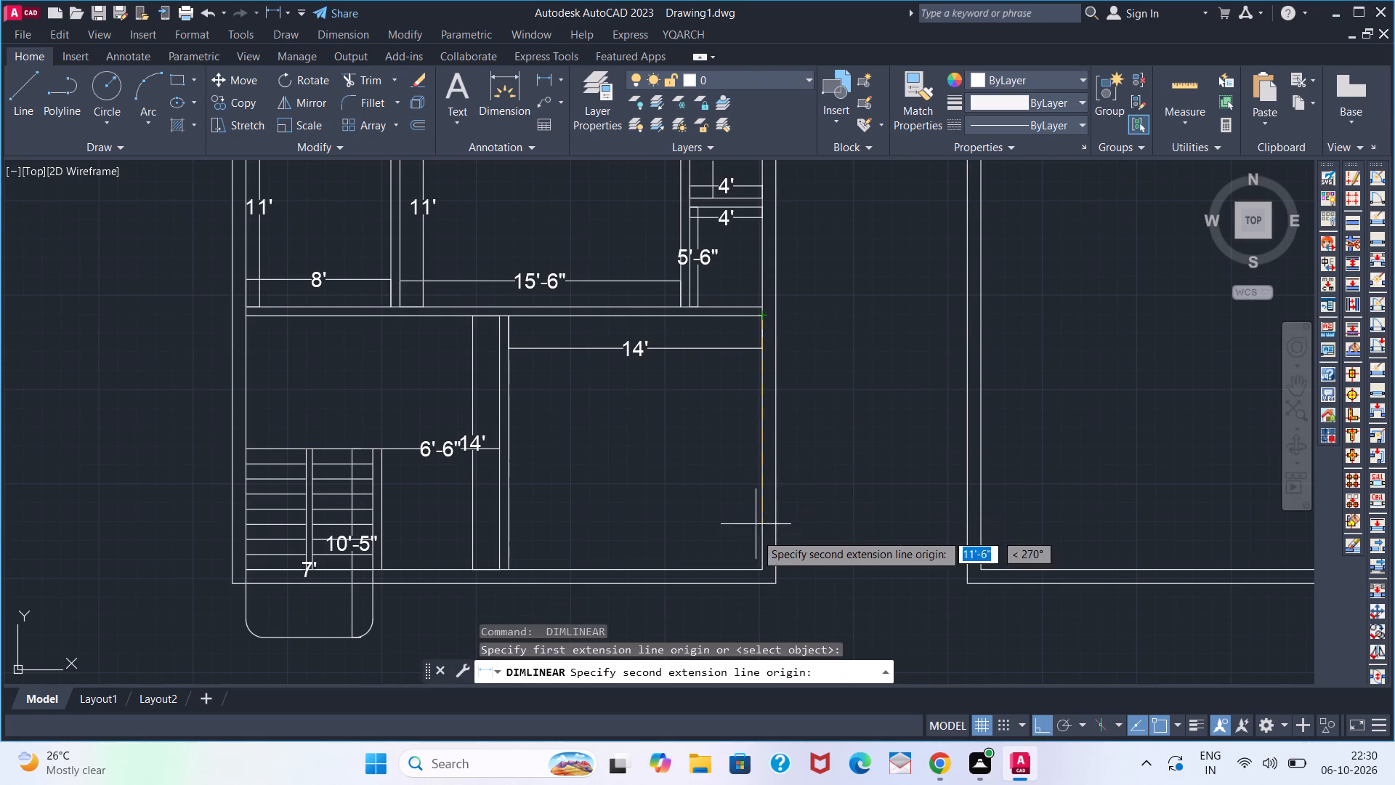
click(762, 563)
click(717, 553)
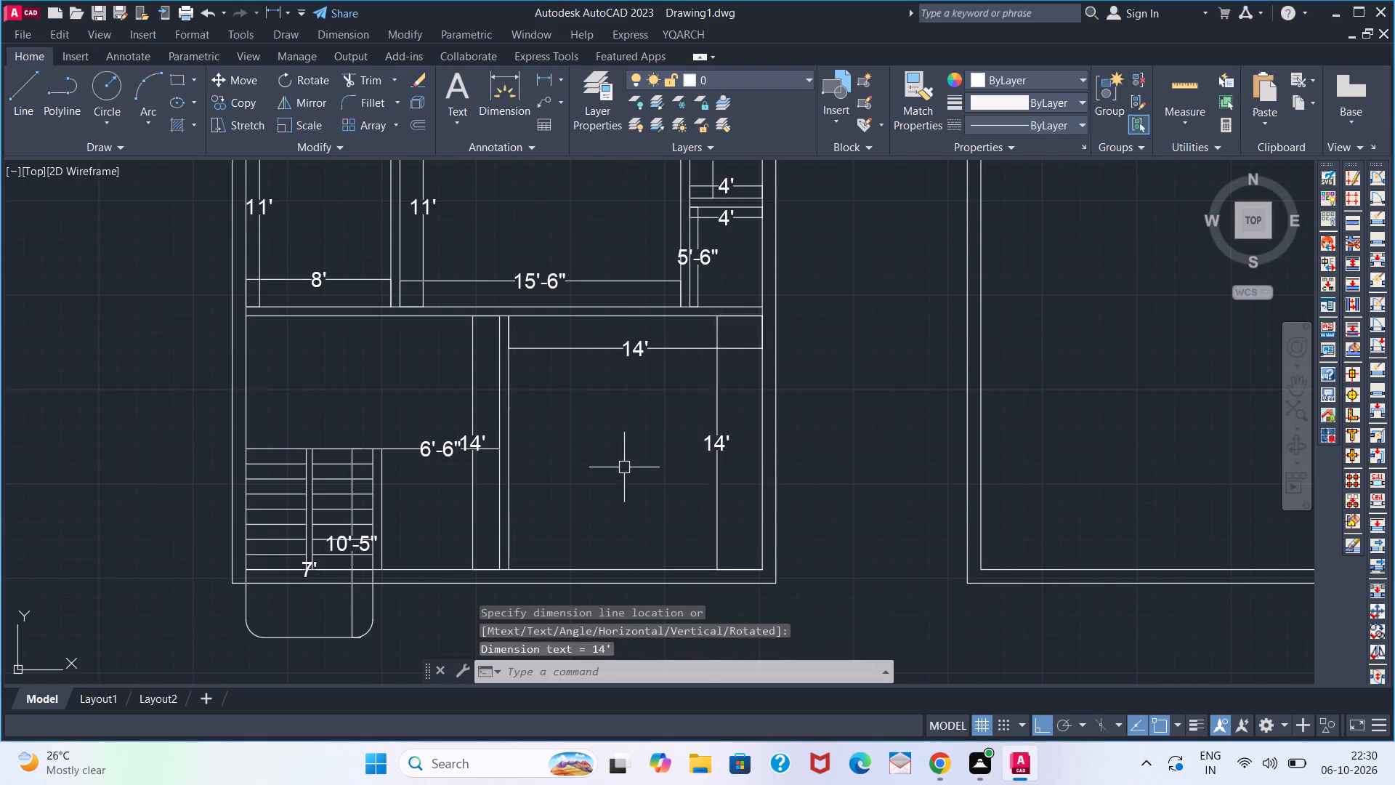
Review the dimensioned ground plan beside the second floor's outline, and check the drawing's layer list.
scroll(624, 467, down, 1)
middle_drag(622, 419, 607, 505)
scroll(582, 372, down, 1)
middle_drag(551, 361, 405, 442)
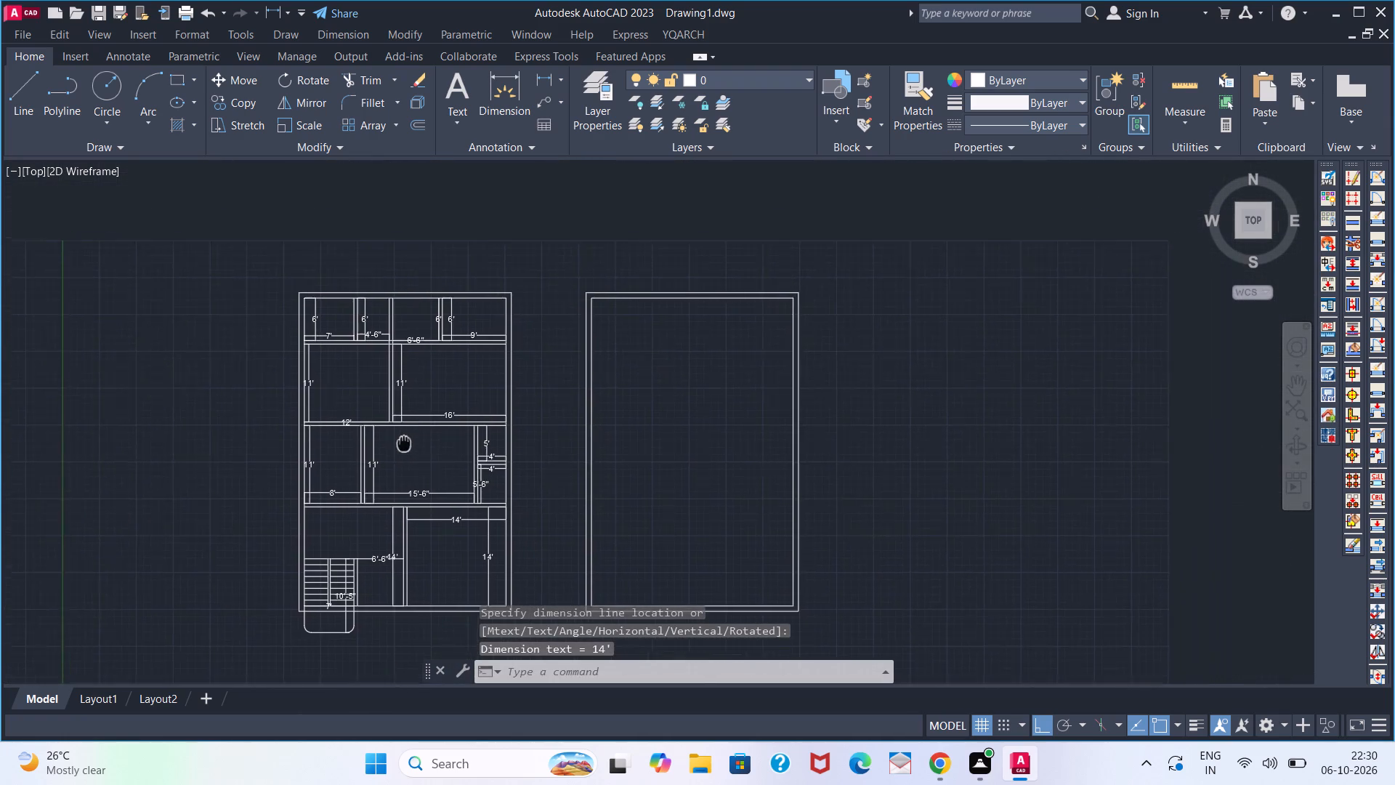
middle_drag(405, 442, 431, 417)
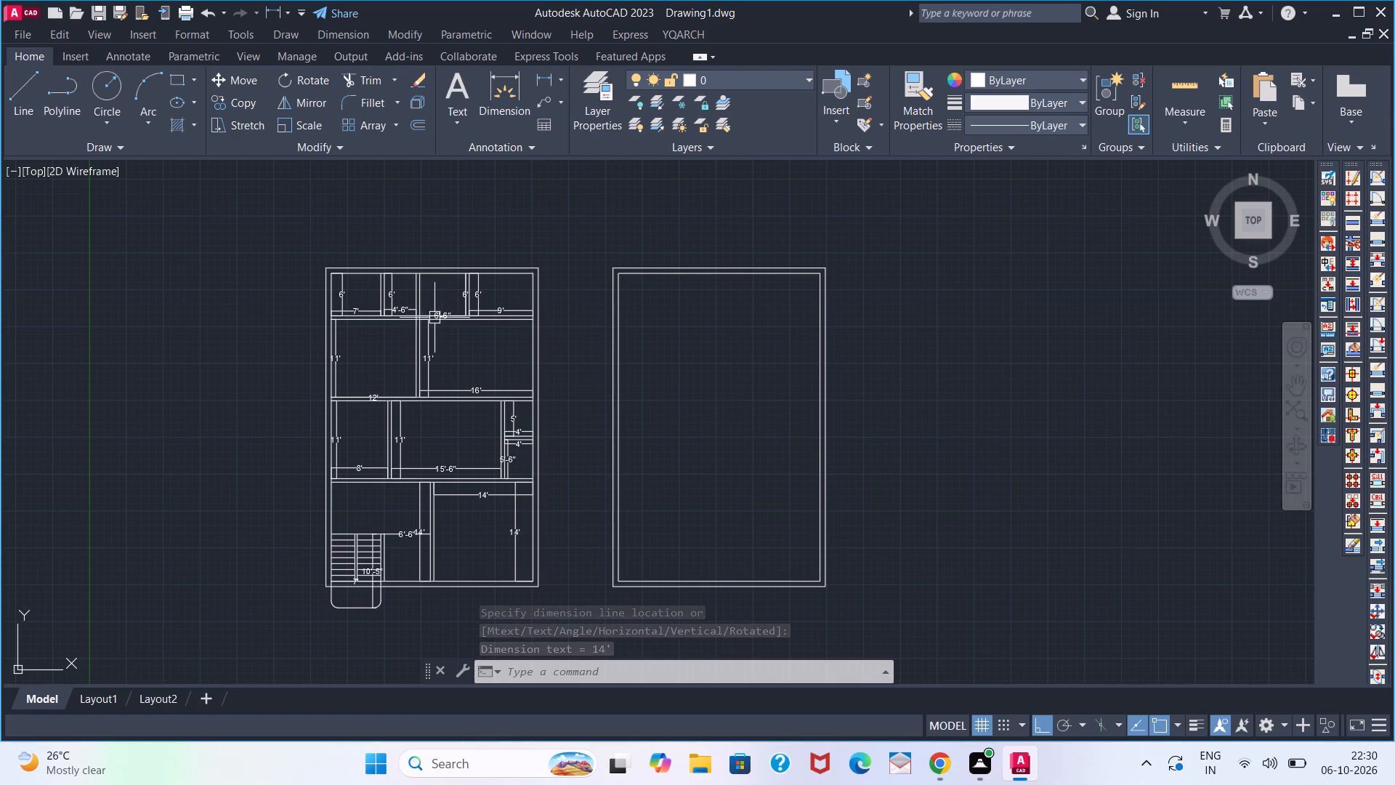
middle_drag(442, 332, 609, 436)
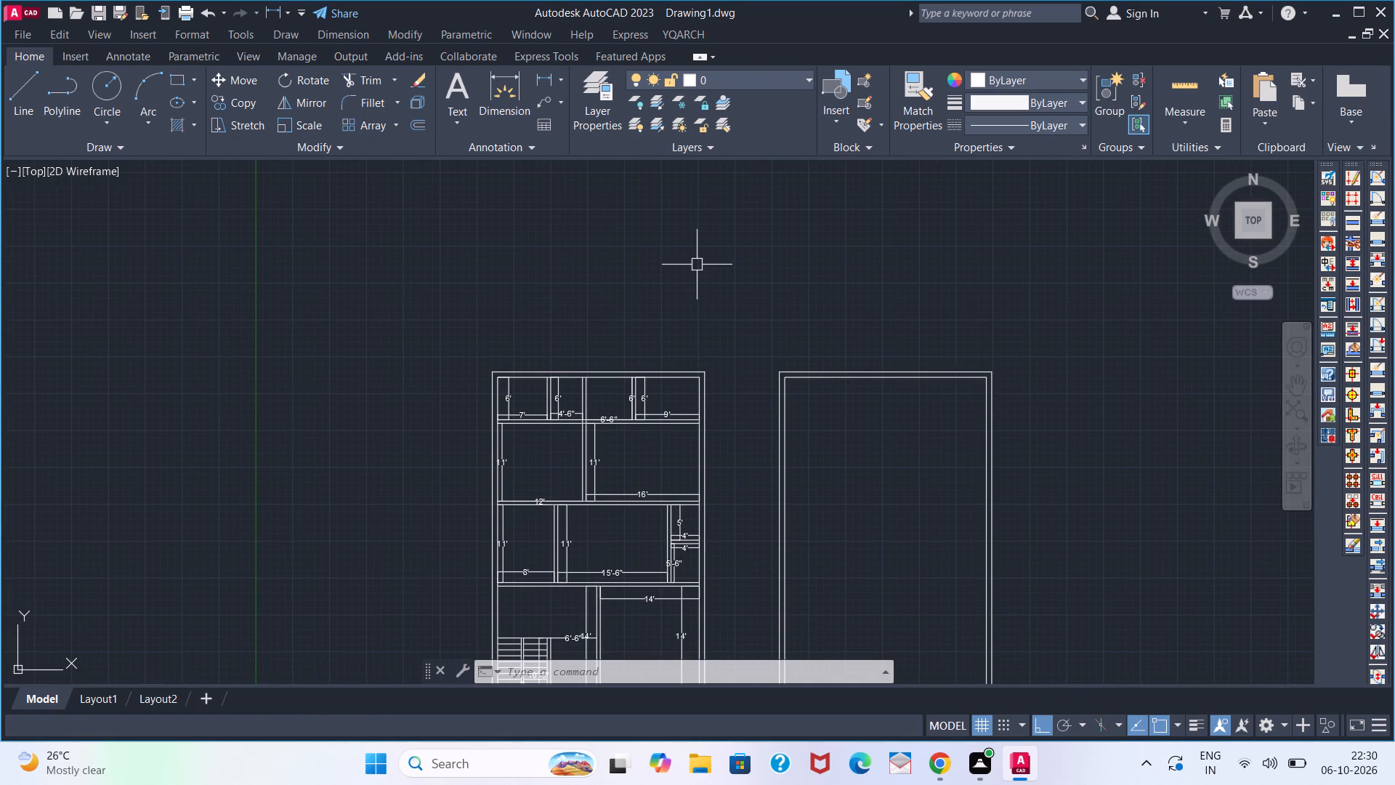
middle_drag(627, 450, 625, 369)
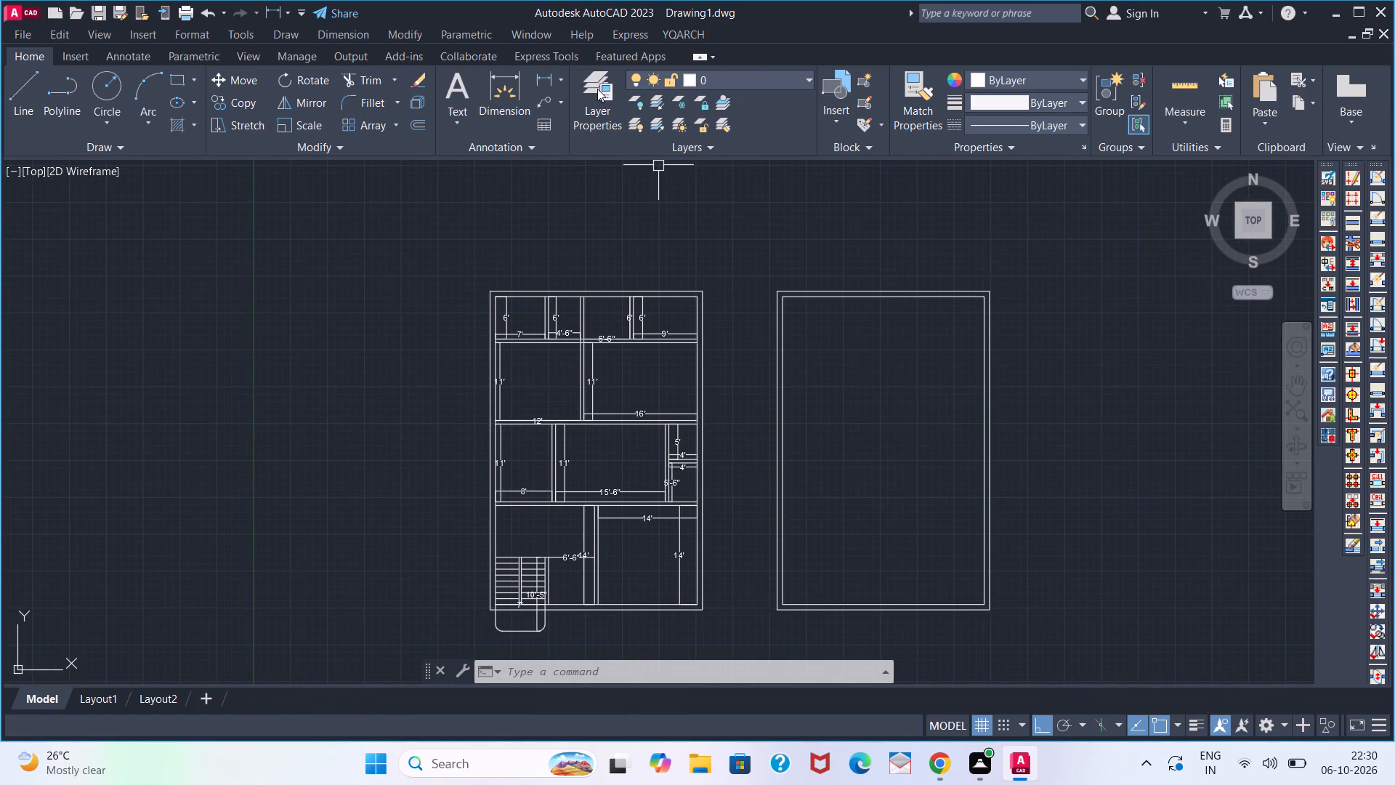
click(597, 89)
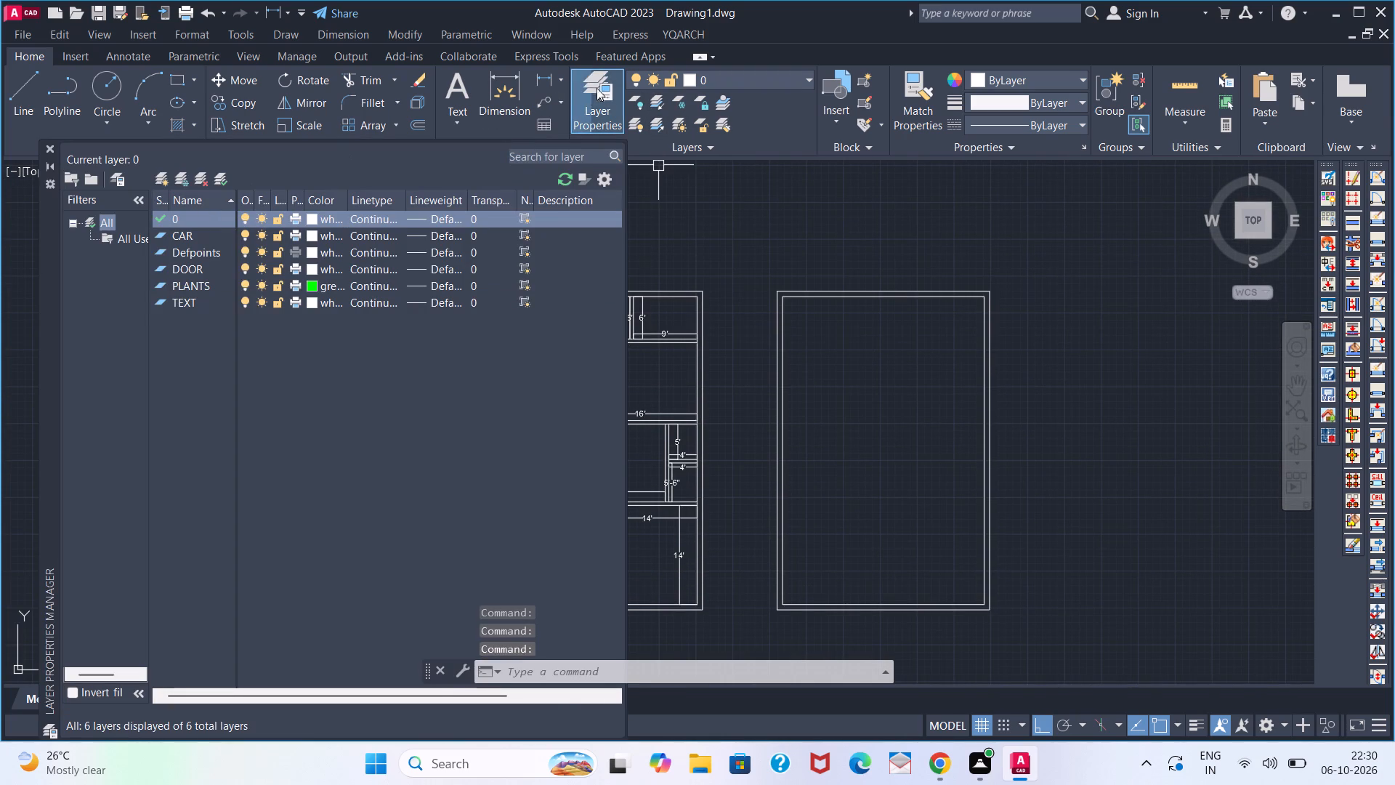
click(599, 87)
middle_drag(674, 318, 546, 335)
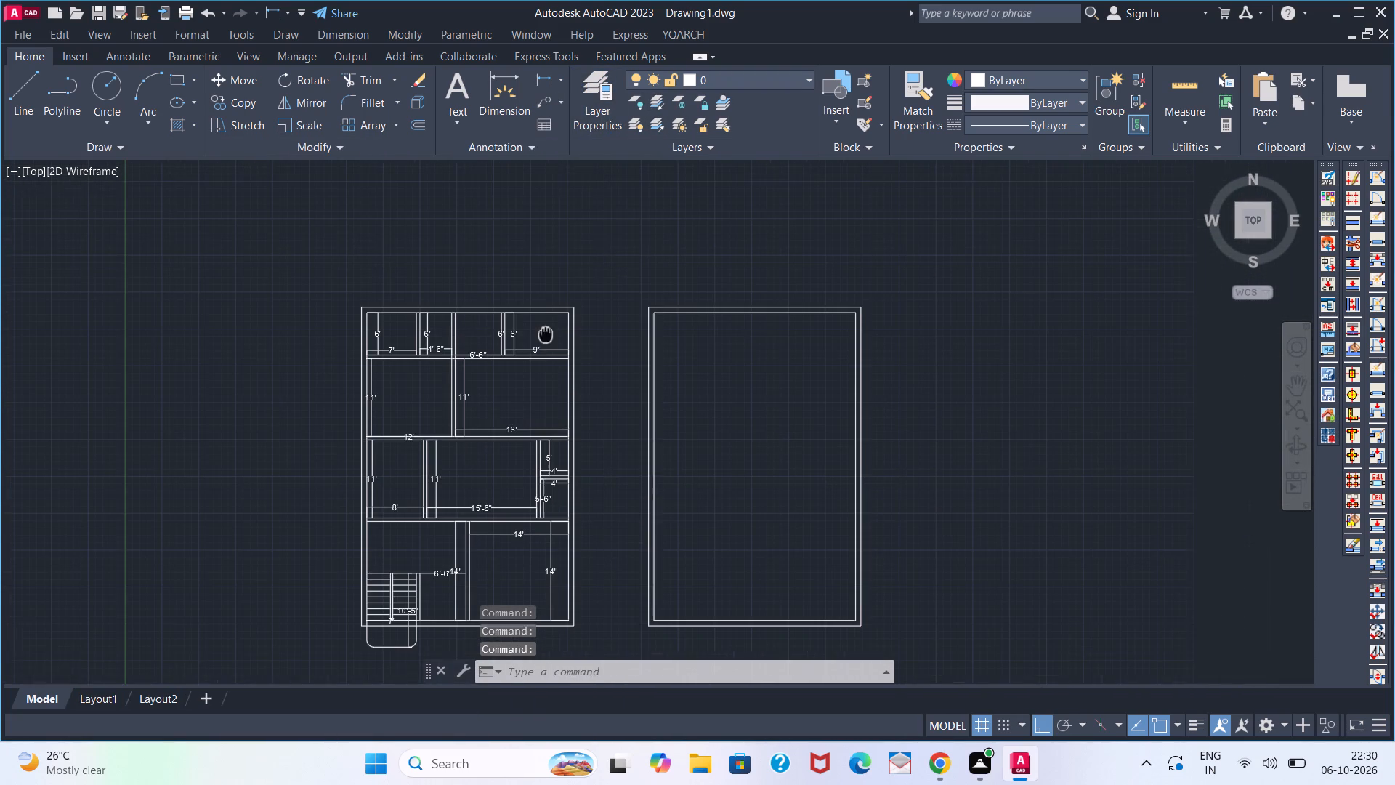
middle_drag(546, 335, 545, 336)
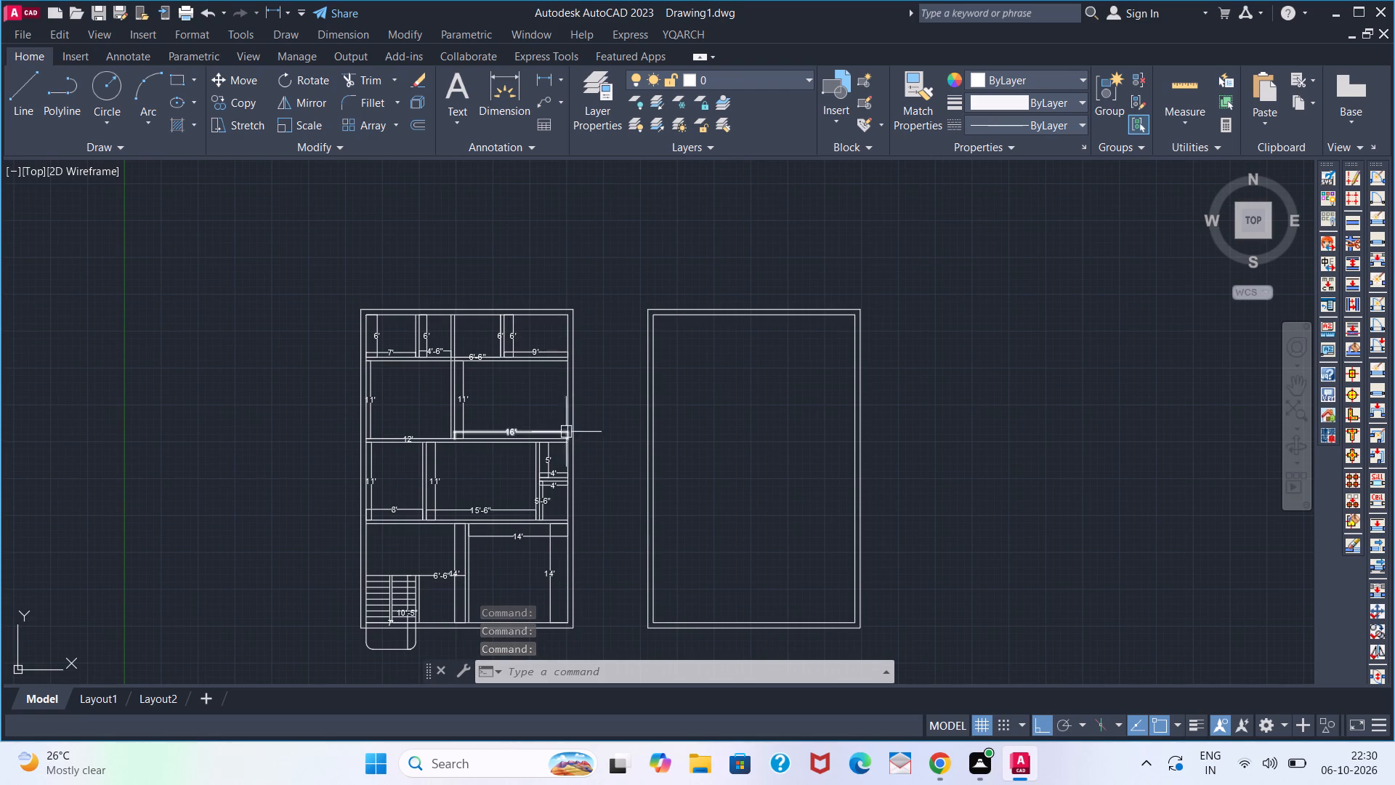
middle_drag(589, 416, 618, 404)
middle_drag(535, 425, 608, 393)
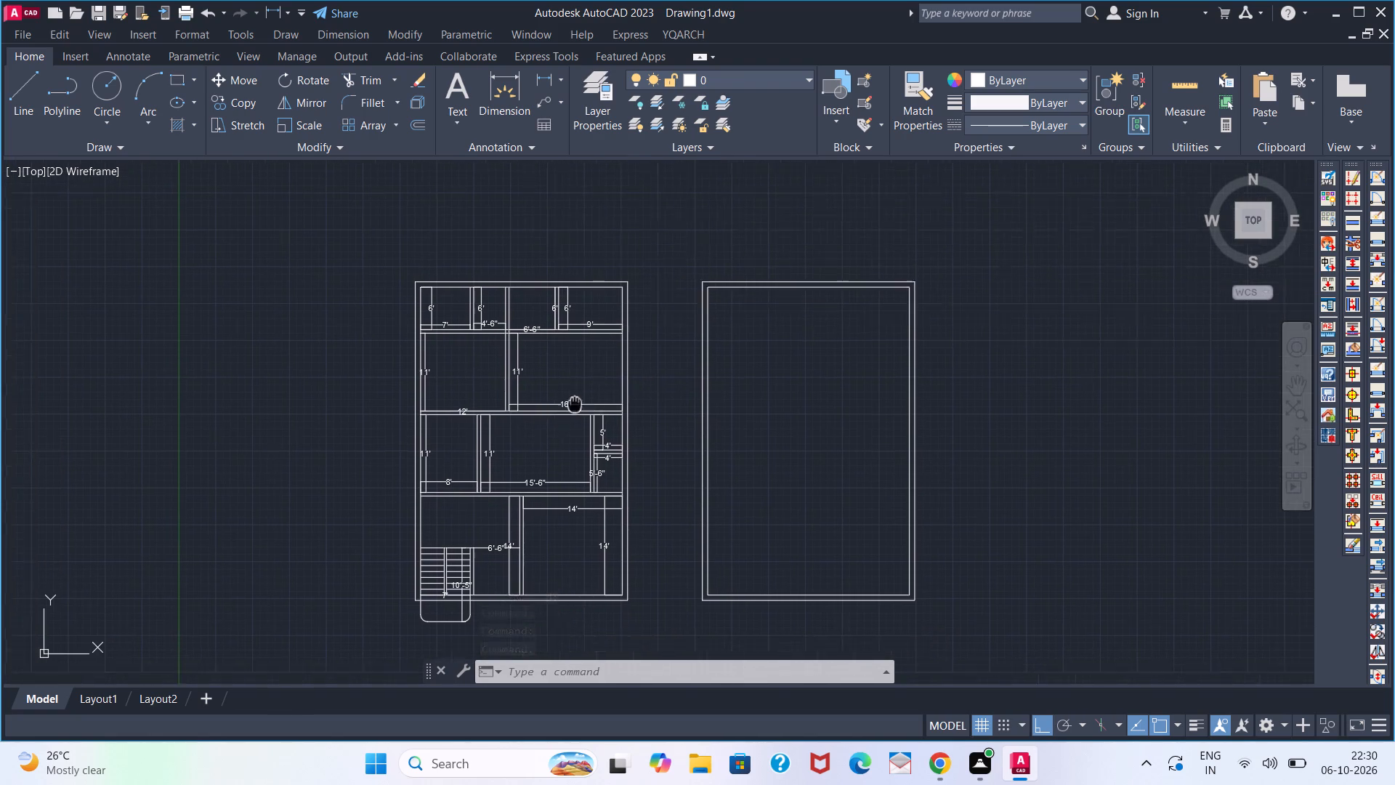
middle_drag(608, 393, 624, 387)
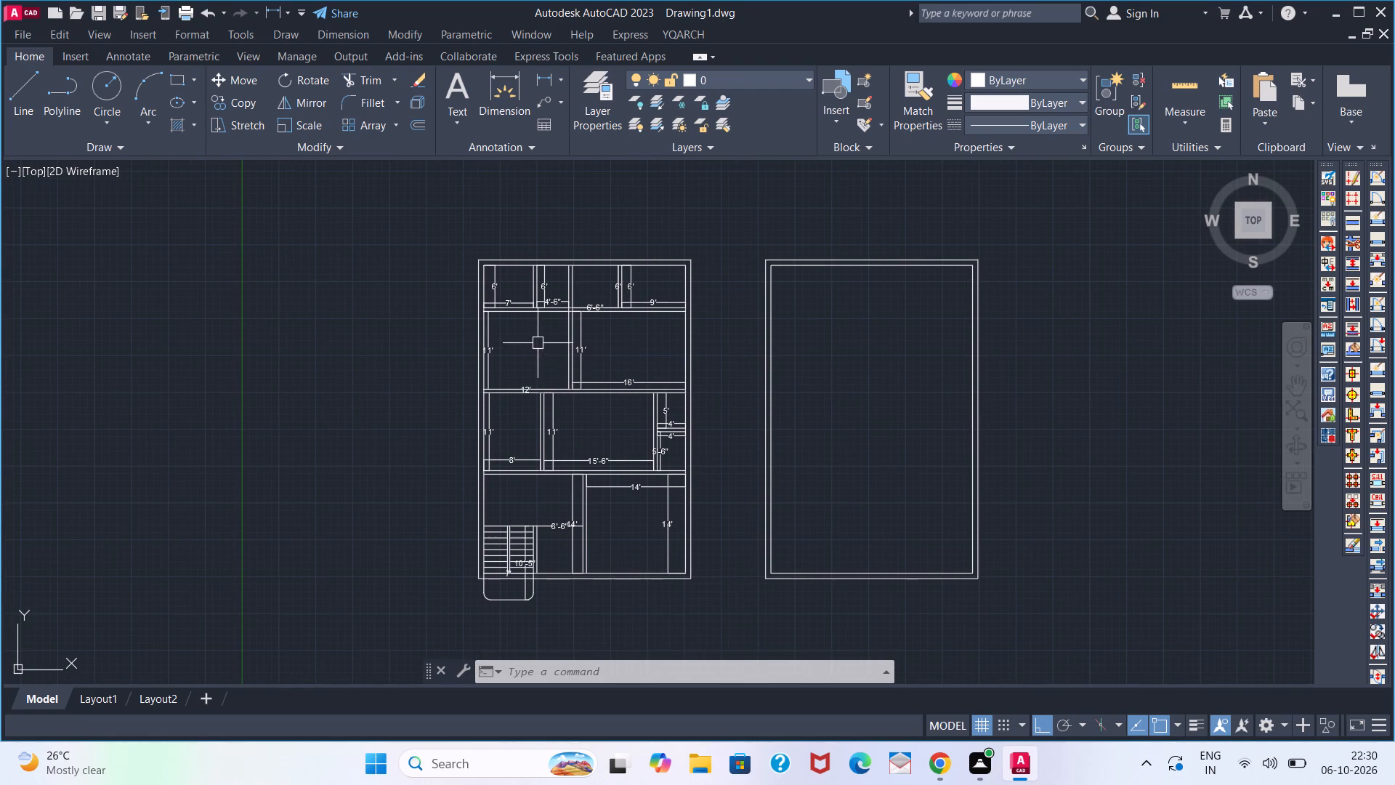
middle_drag(554, 330, 532, 355)
middle_drag(641, 376, 602, 381)
scroll(591, 386, up, 1)
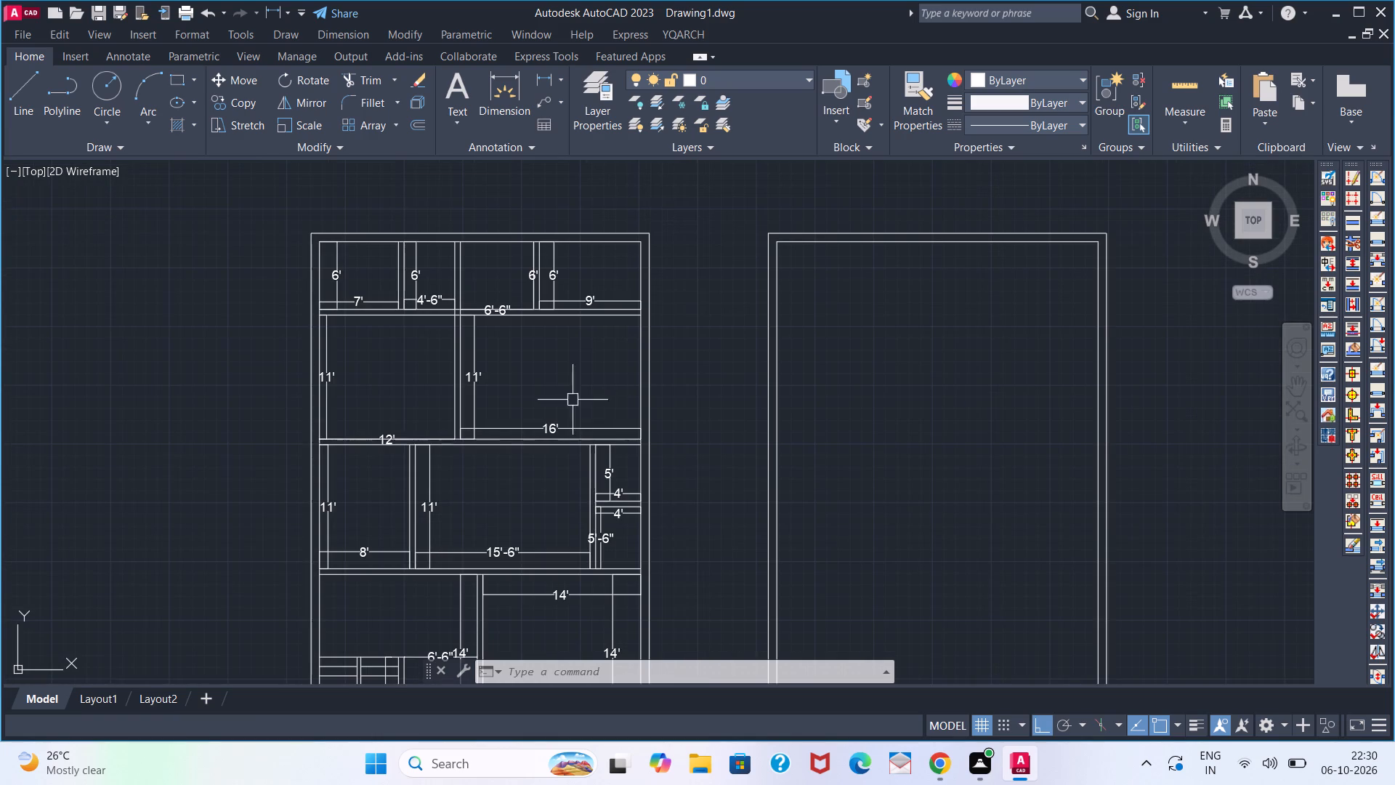
scroll(525, 510, down, 1)
middle_drag(543, 453, 592, 412)
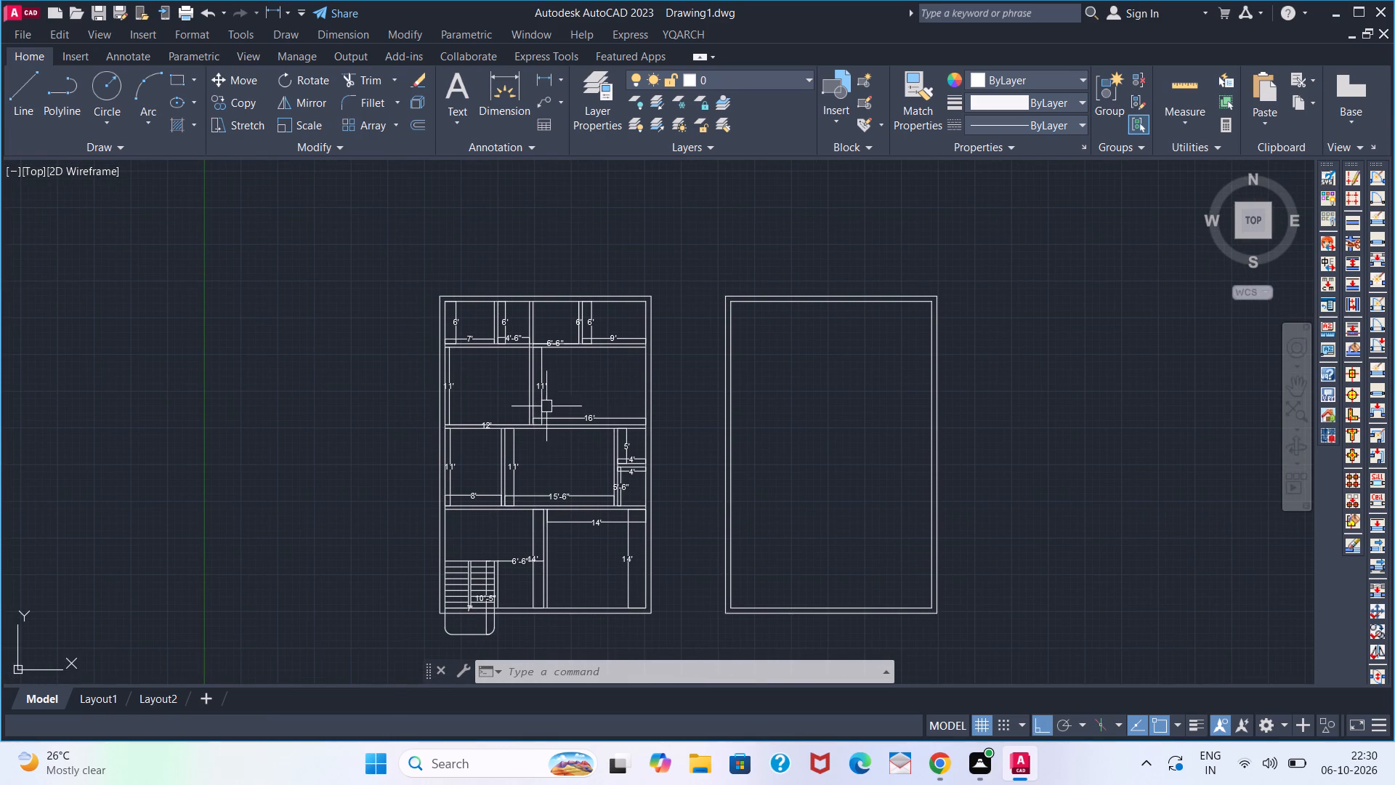
scroll(477, 313, up, 2)
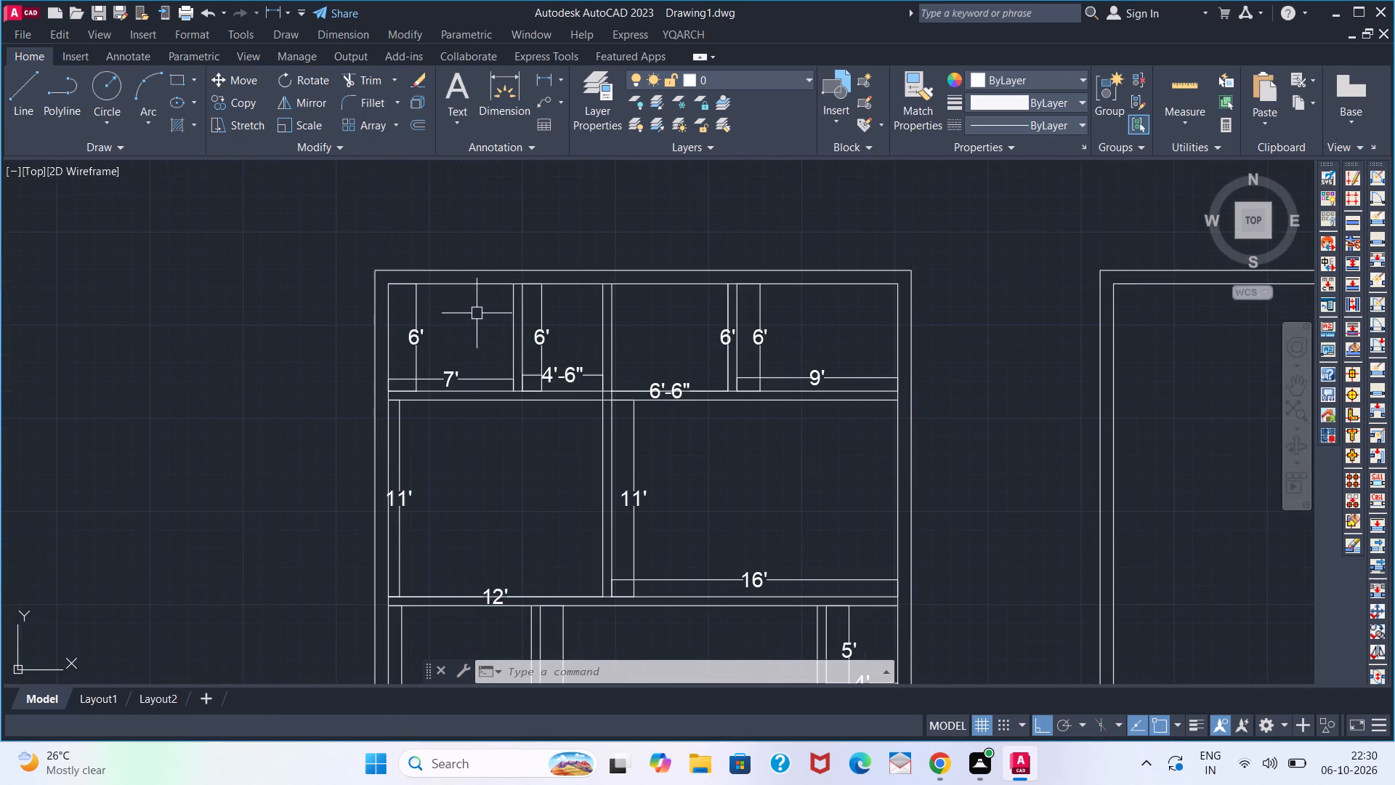
scroll(508, 391, up, 2)
scroll(501, 389, down, 1)
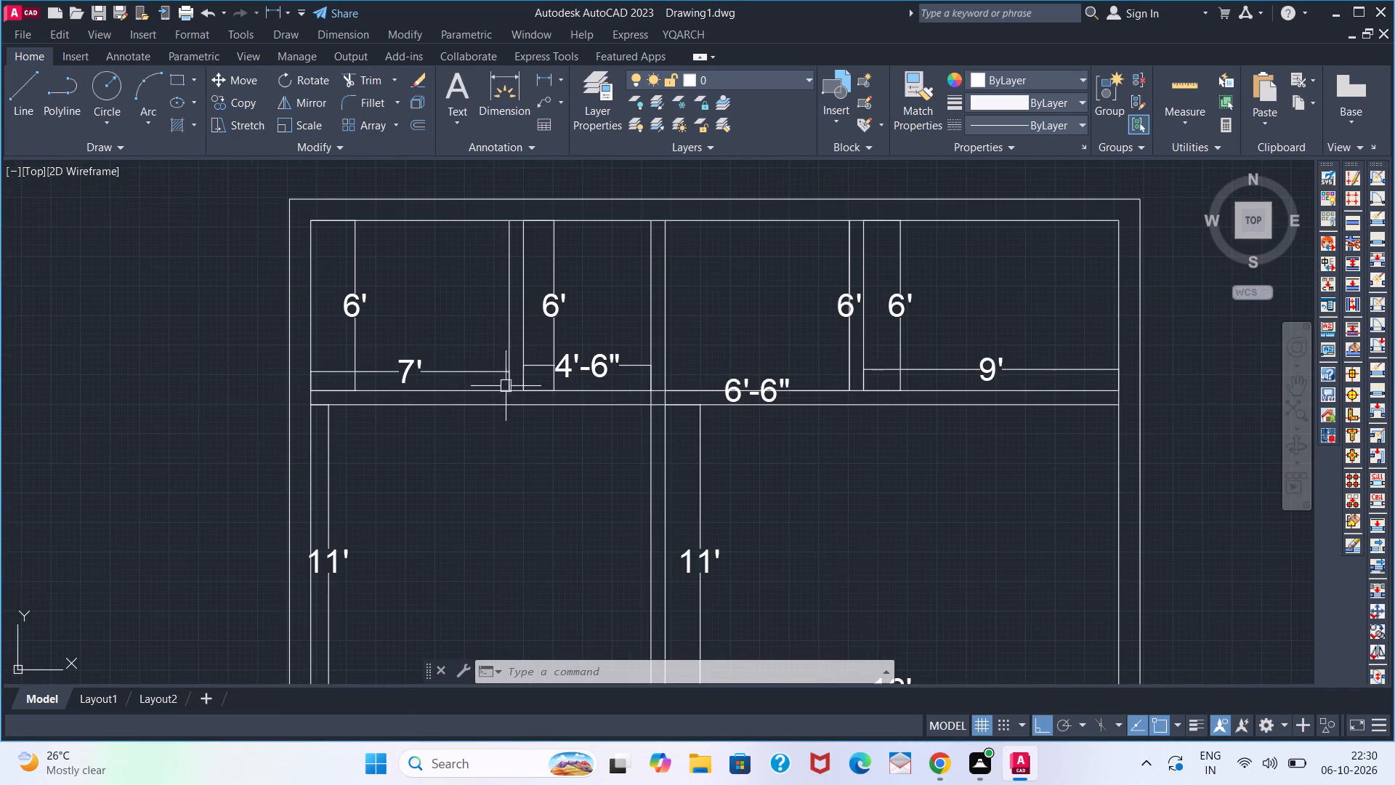
Offset the left line of the top-left room's right-hand partition by 4'4" toward the left outer wall.
scroll(465, 414, down, 2)
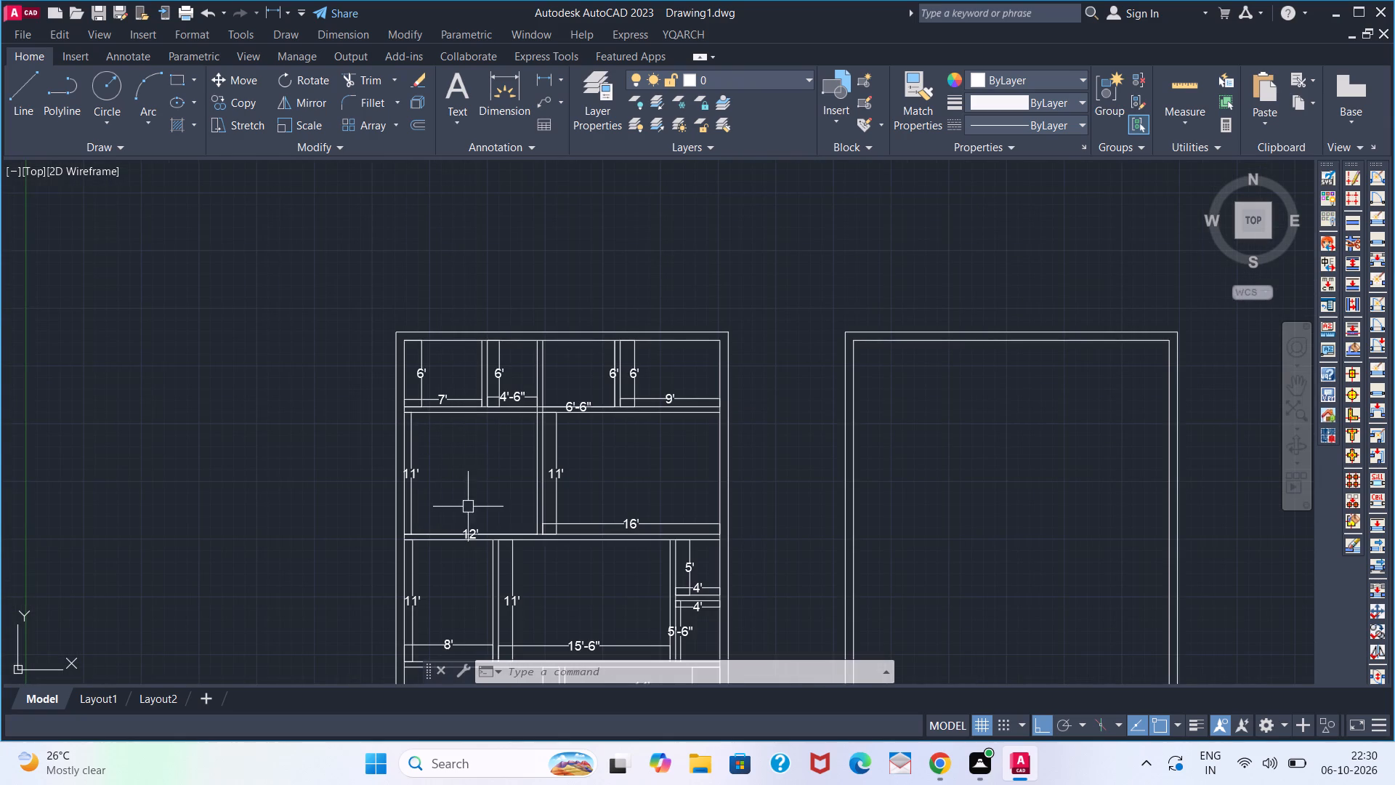
scroll(409, 403, up, 1)
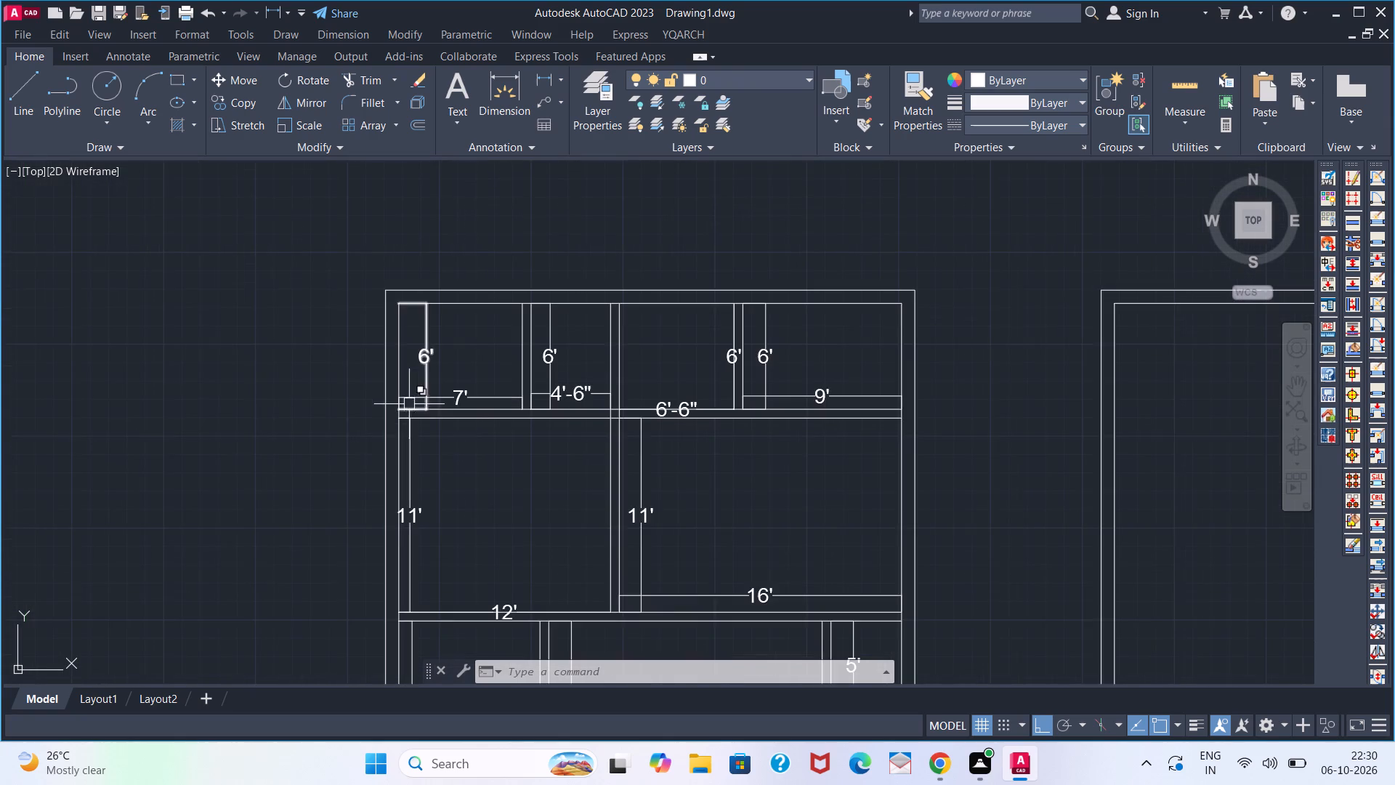
scroll(412, 426, up, 2)
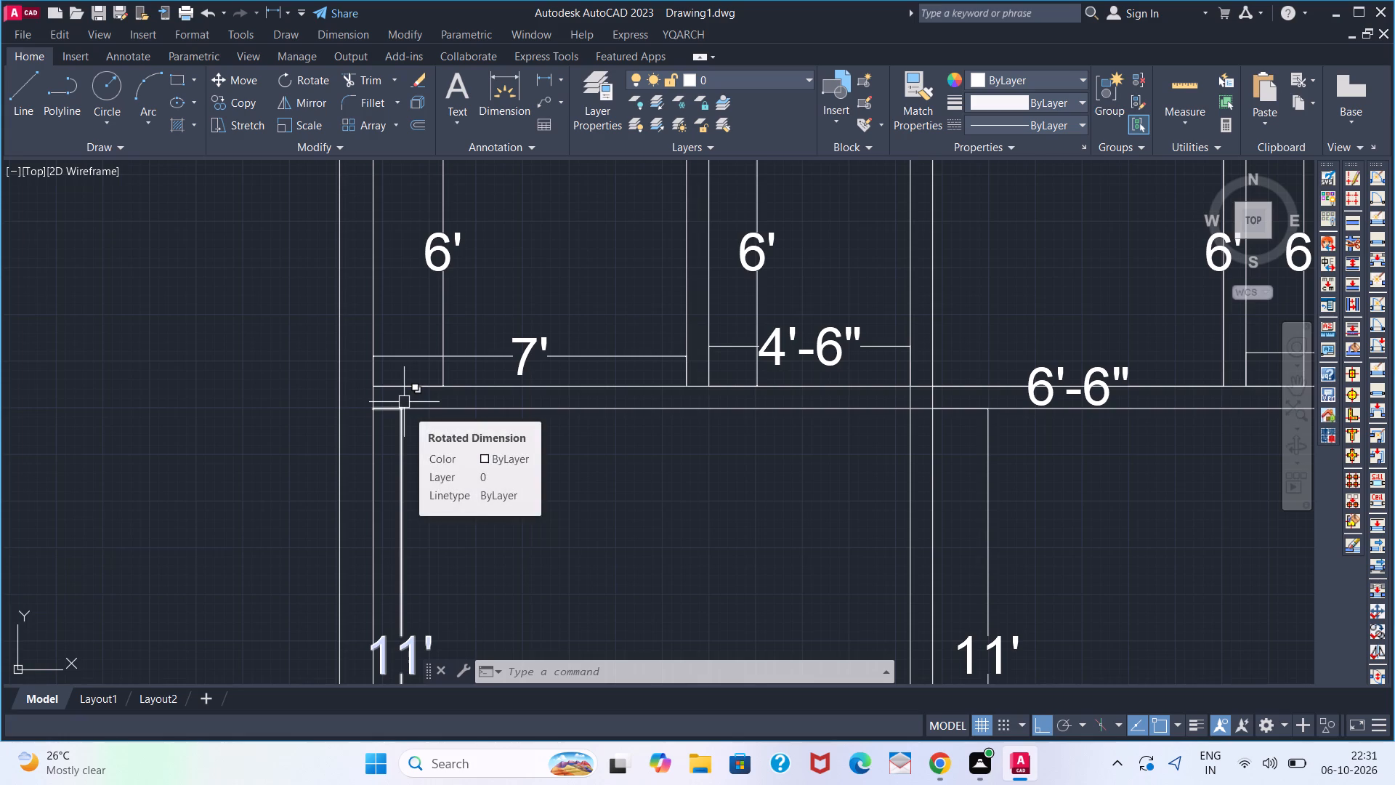
scroll(626, 387, down, 1)
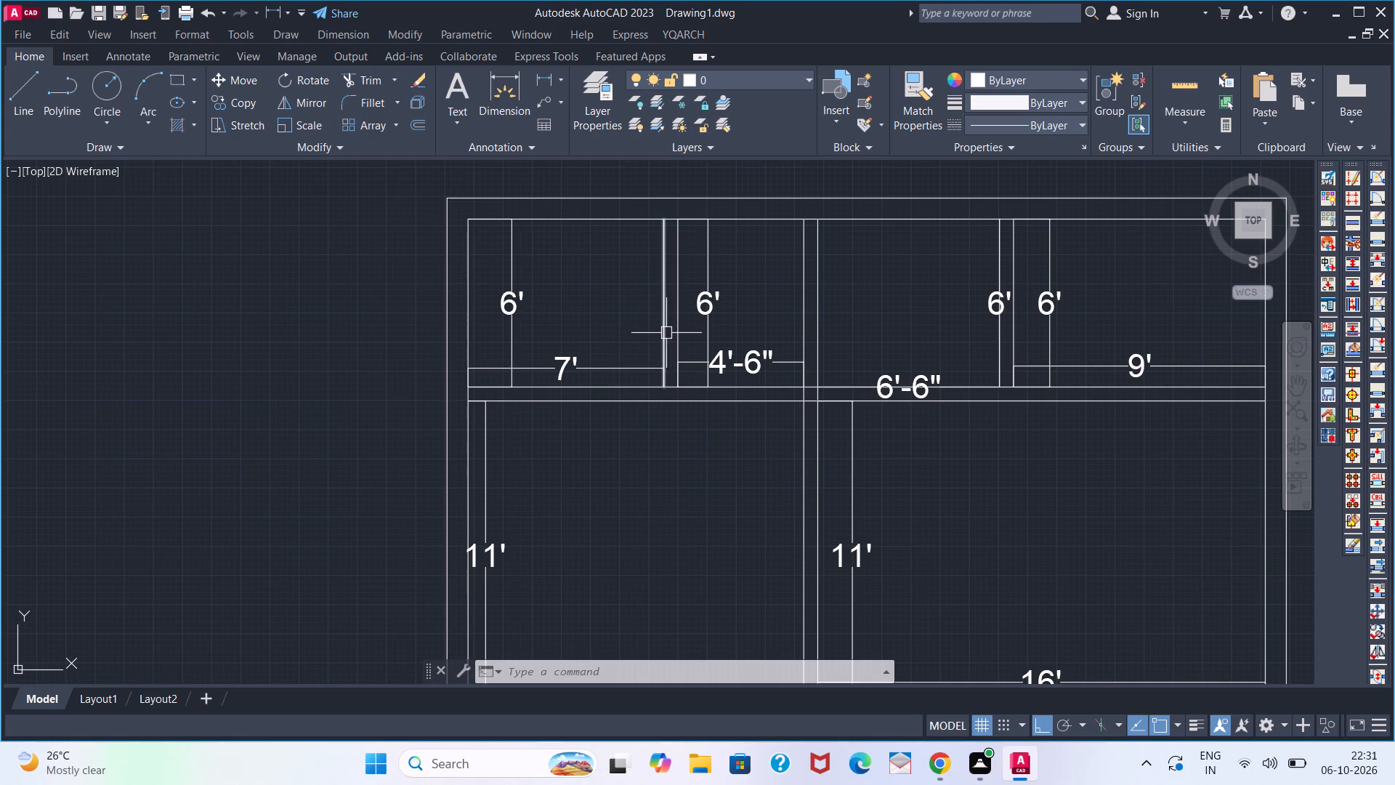
scroll(663, 334, up, 1)
key(o)
key(Return)
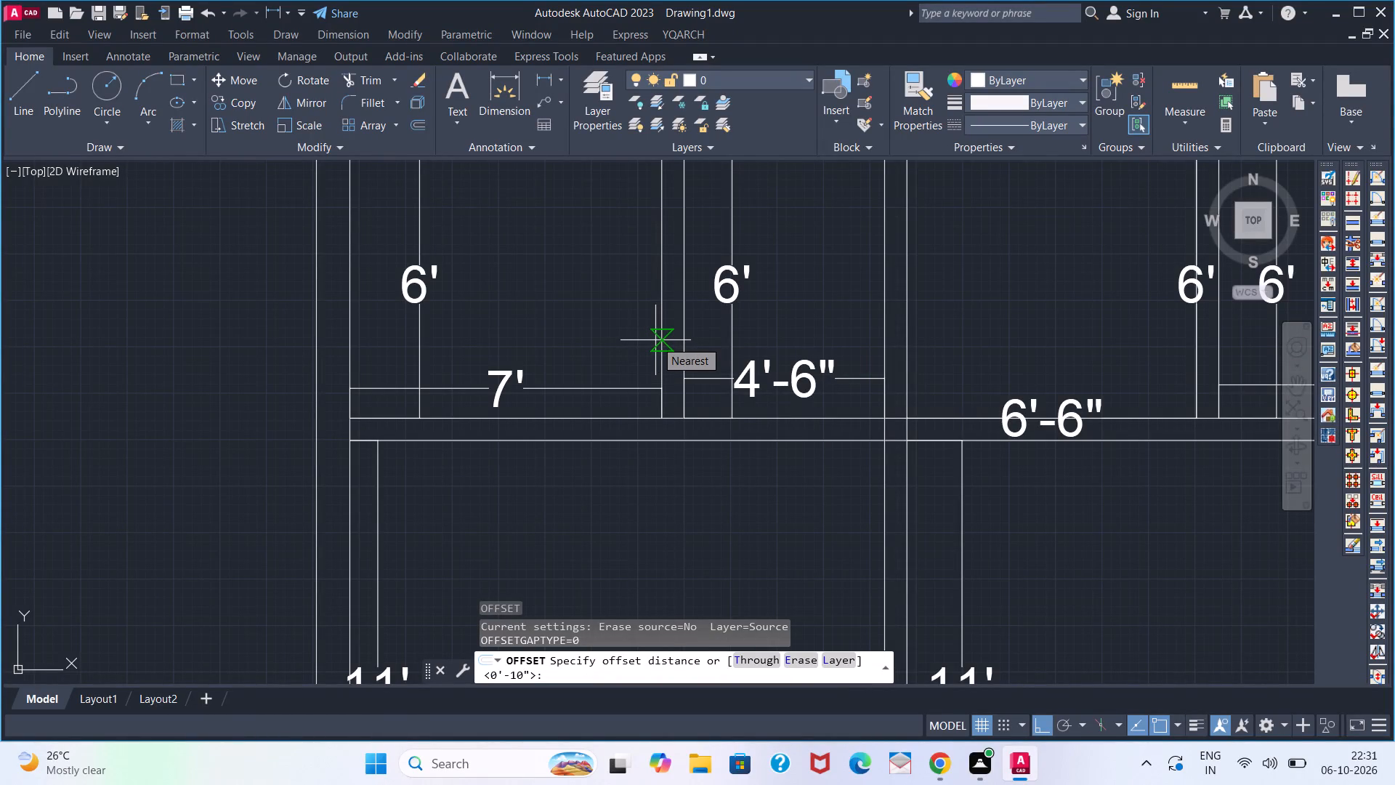
text(4')
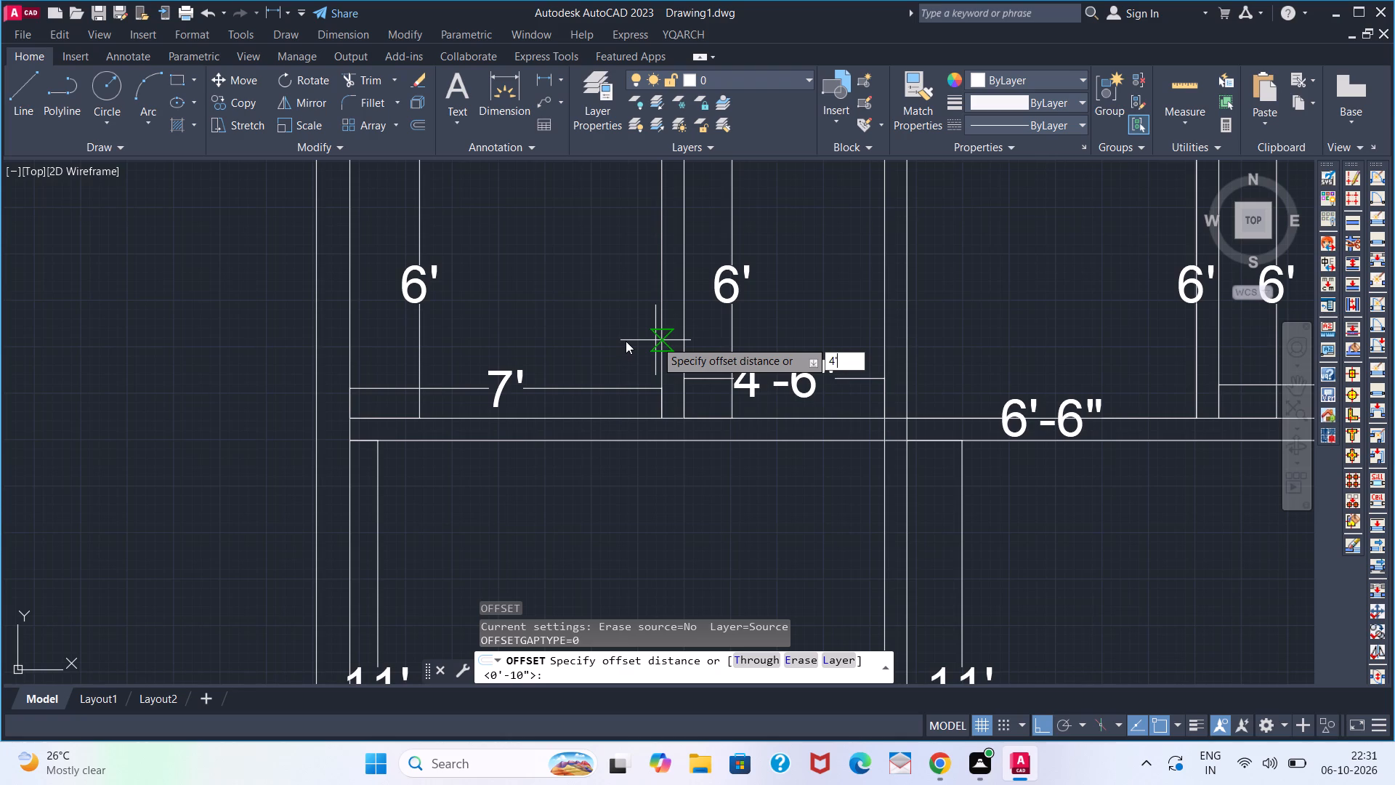
key(4)
key(Return)
click(663, 341)
click(563, 338)
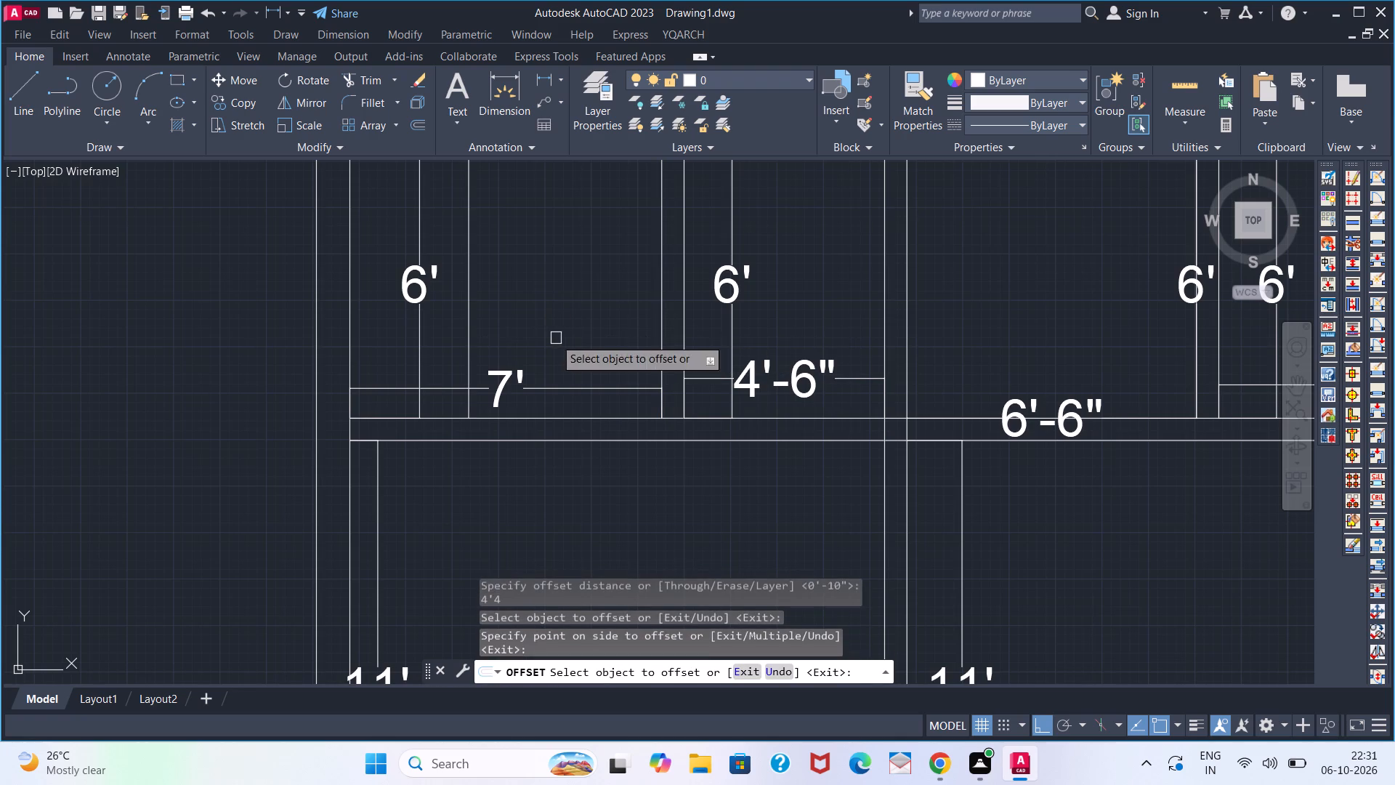
Check the width between the left outer wall's inner face and the offset line with a linear dimension.
click(541, 78)
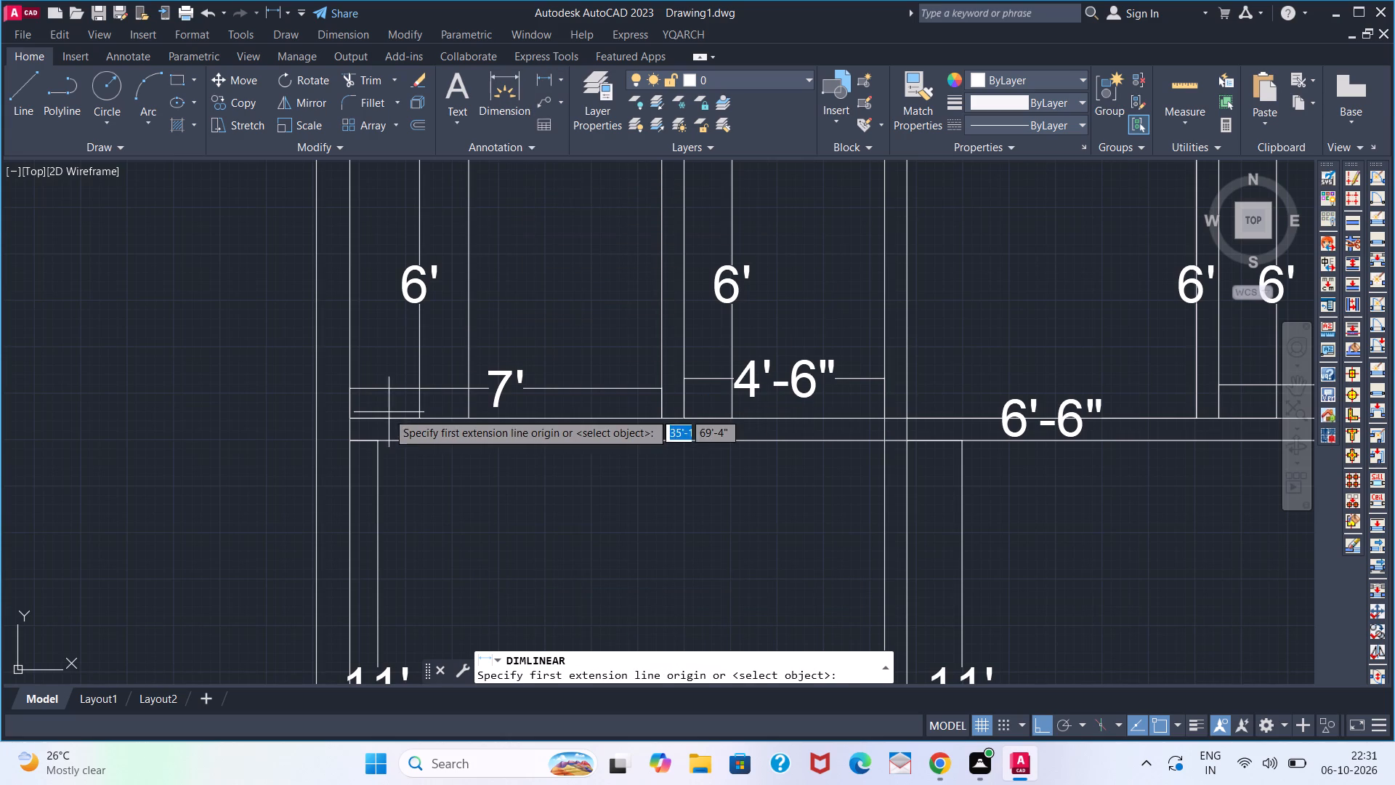
click(354, 419)
click(466, 418)
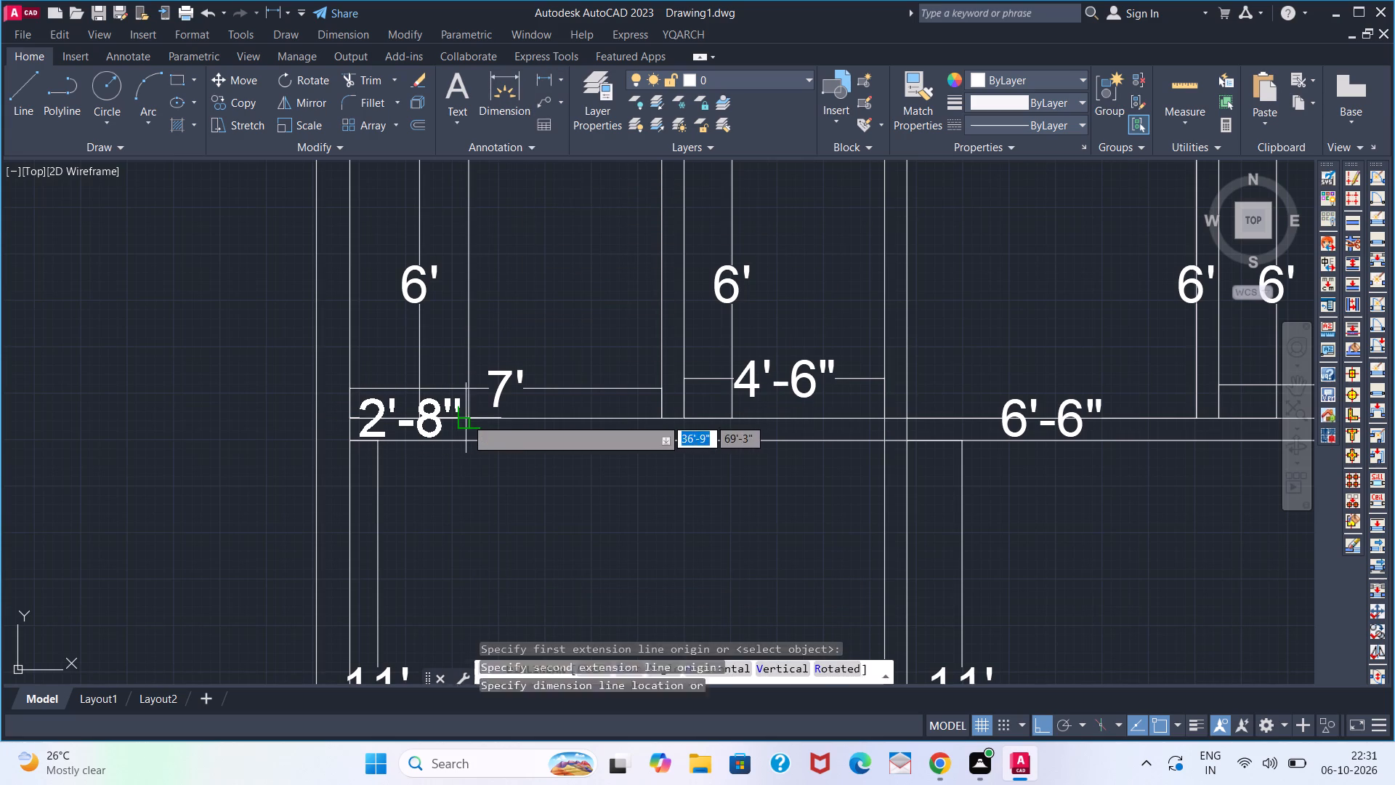
key(Escape)
key(Escape)
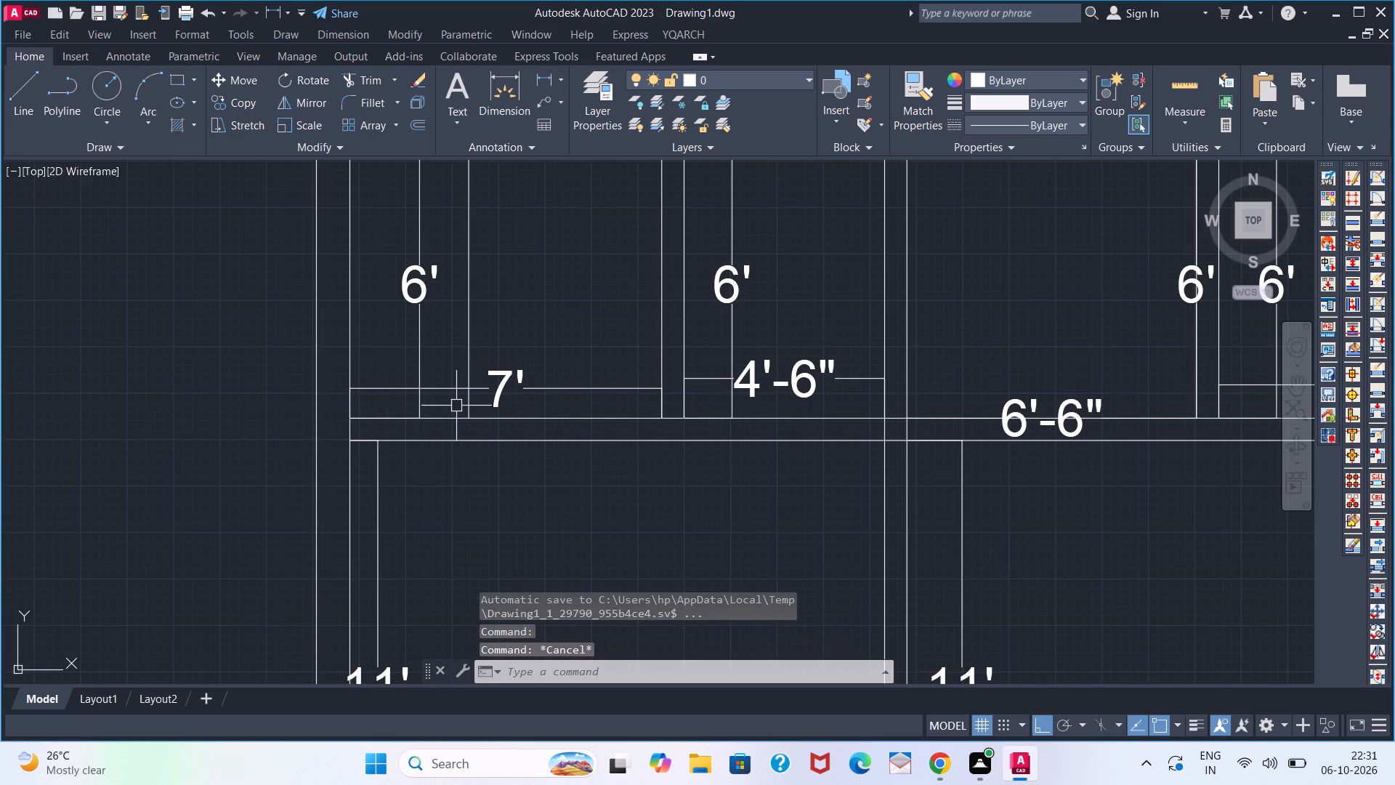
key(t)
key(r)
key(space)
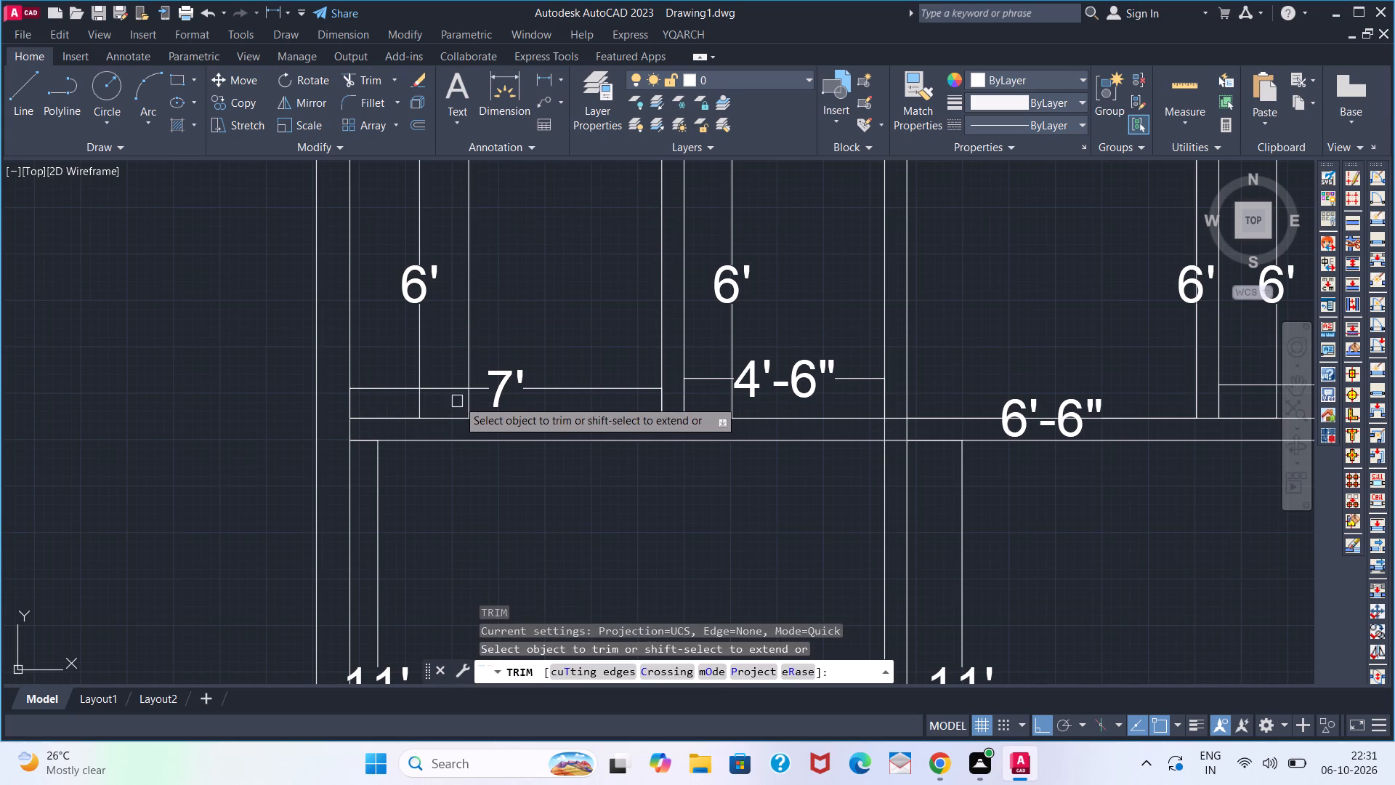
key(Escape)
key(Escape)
Extend the offset line down to the lower line of the horizontal partition below the top-left room.
key(e)
key(x)
key(space)
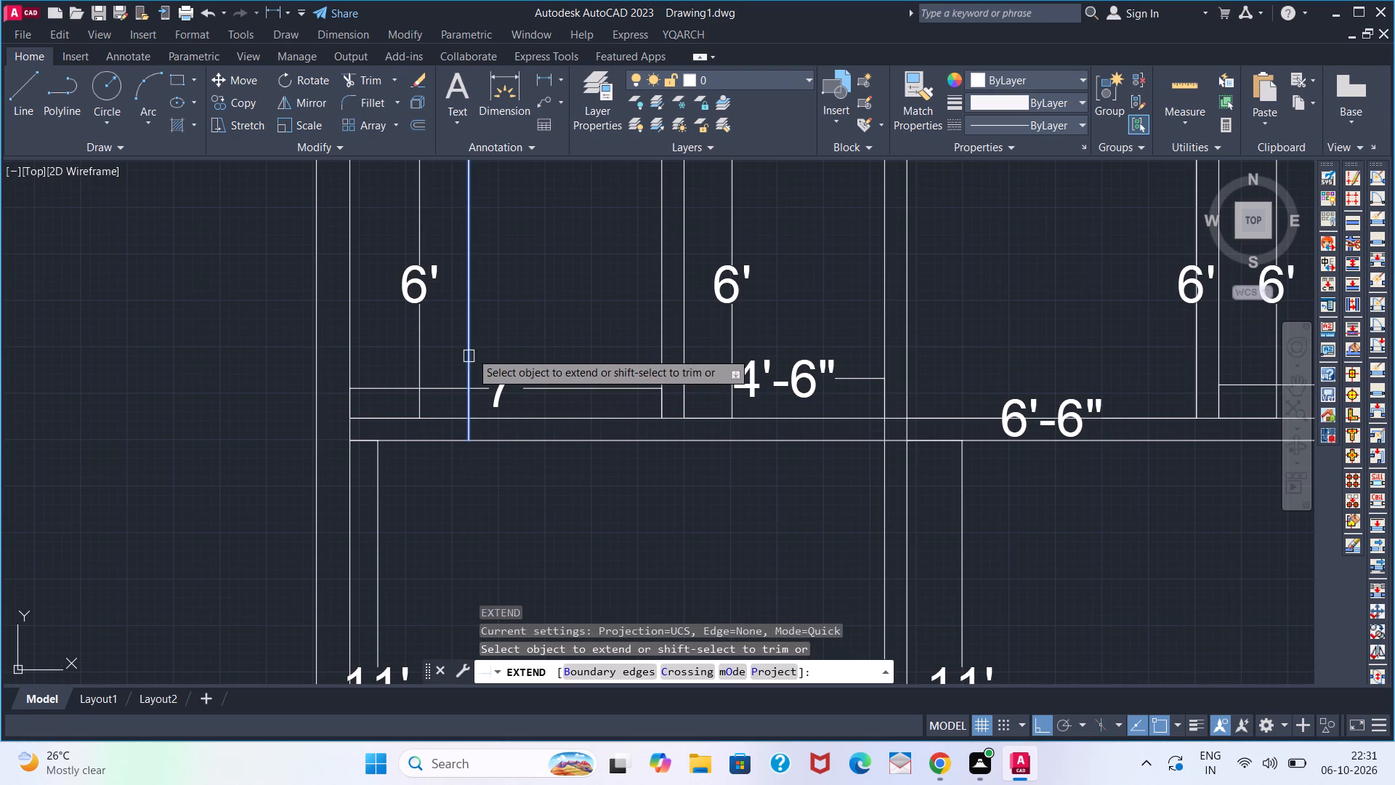
click(471, 352)
key(space)
Trim both horizontal partition lines between the left wall and the offset line, along with the adjoining left-side 6' and 11' dimensions.
scroll(434, 450, down, 1)
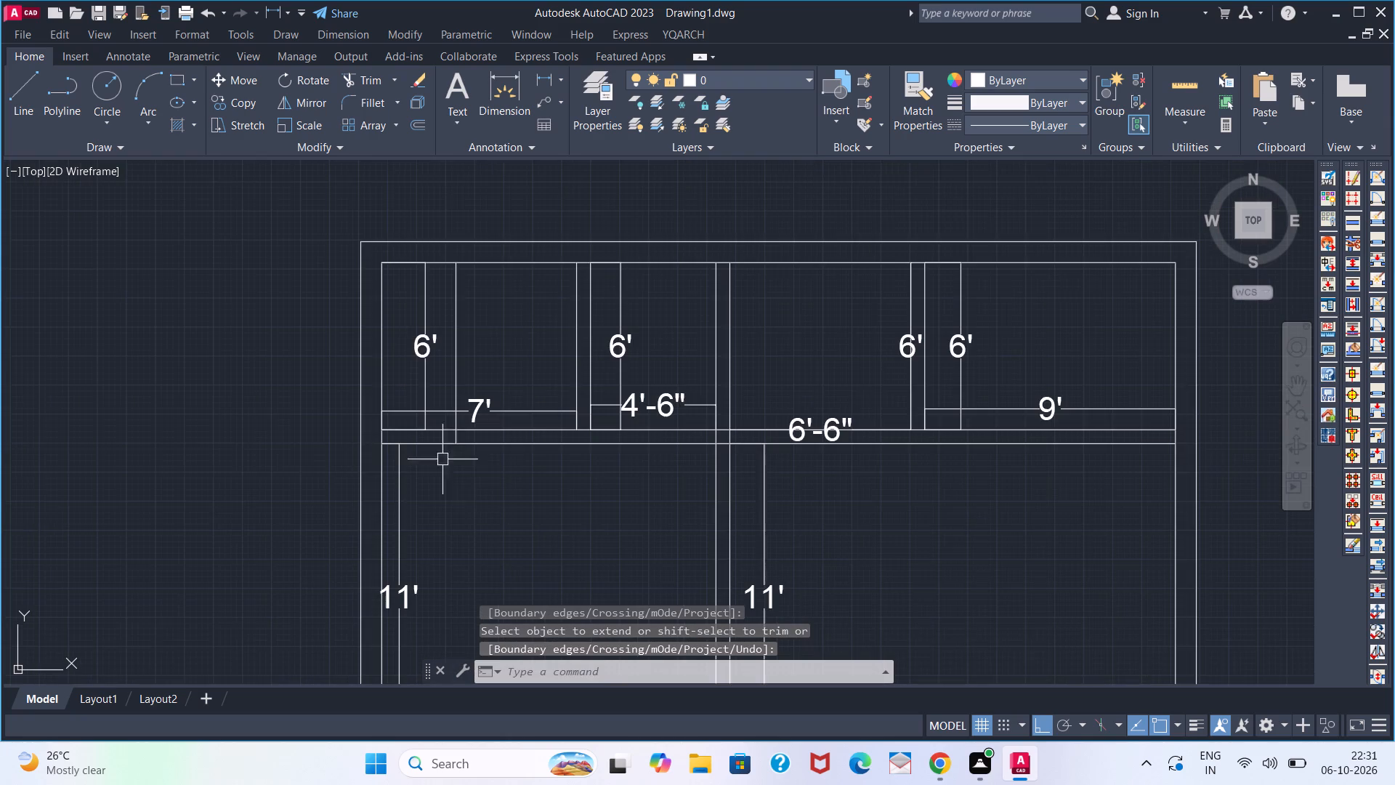
scroll(466, 491, down, 1)
middle_drag(466, 498, 480, 464)
scroll(455, 453, up, 3)
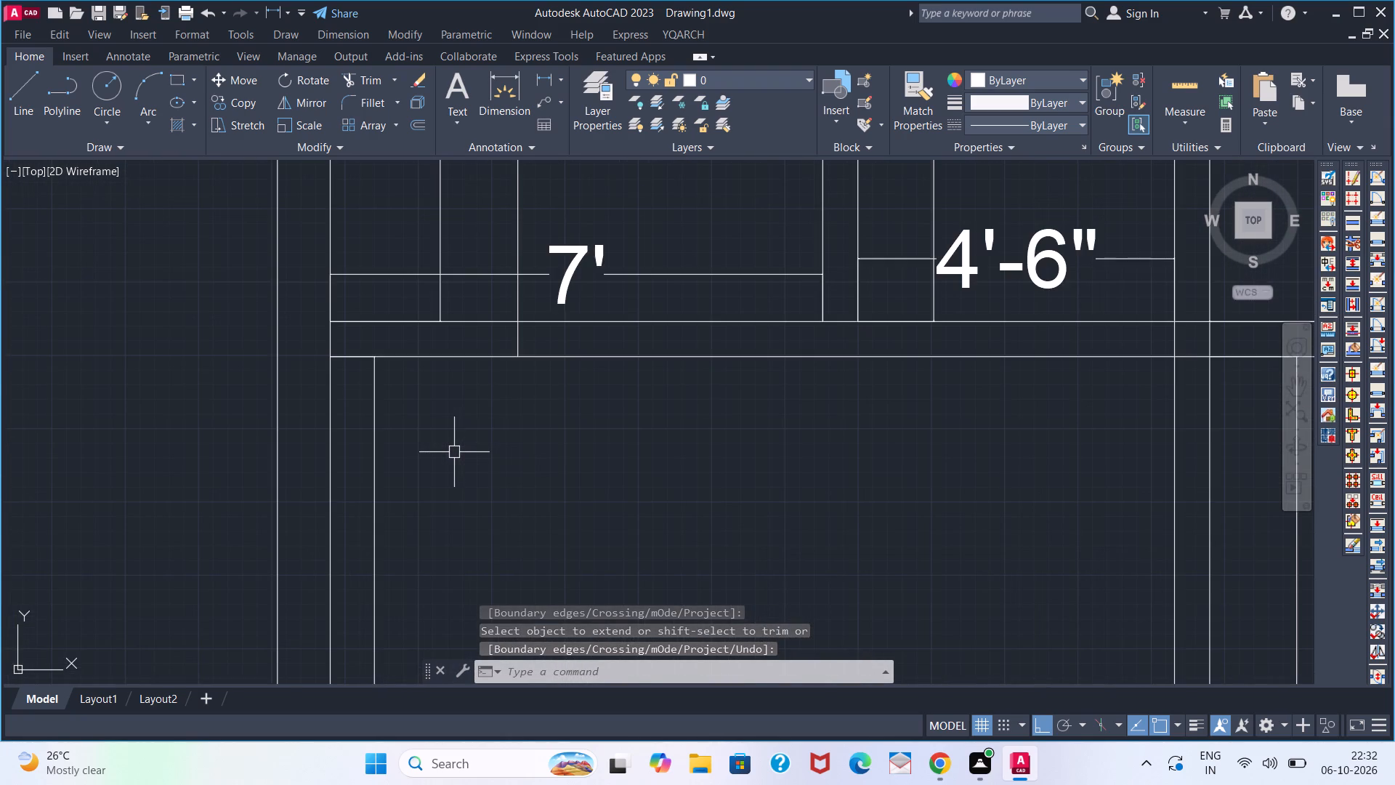
text(TR)
key(space)
click(468, 431)
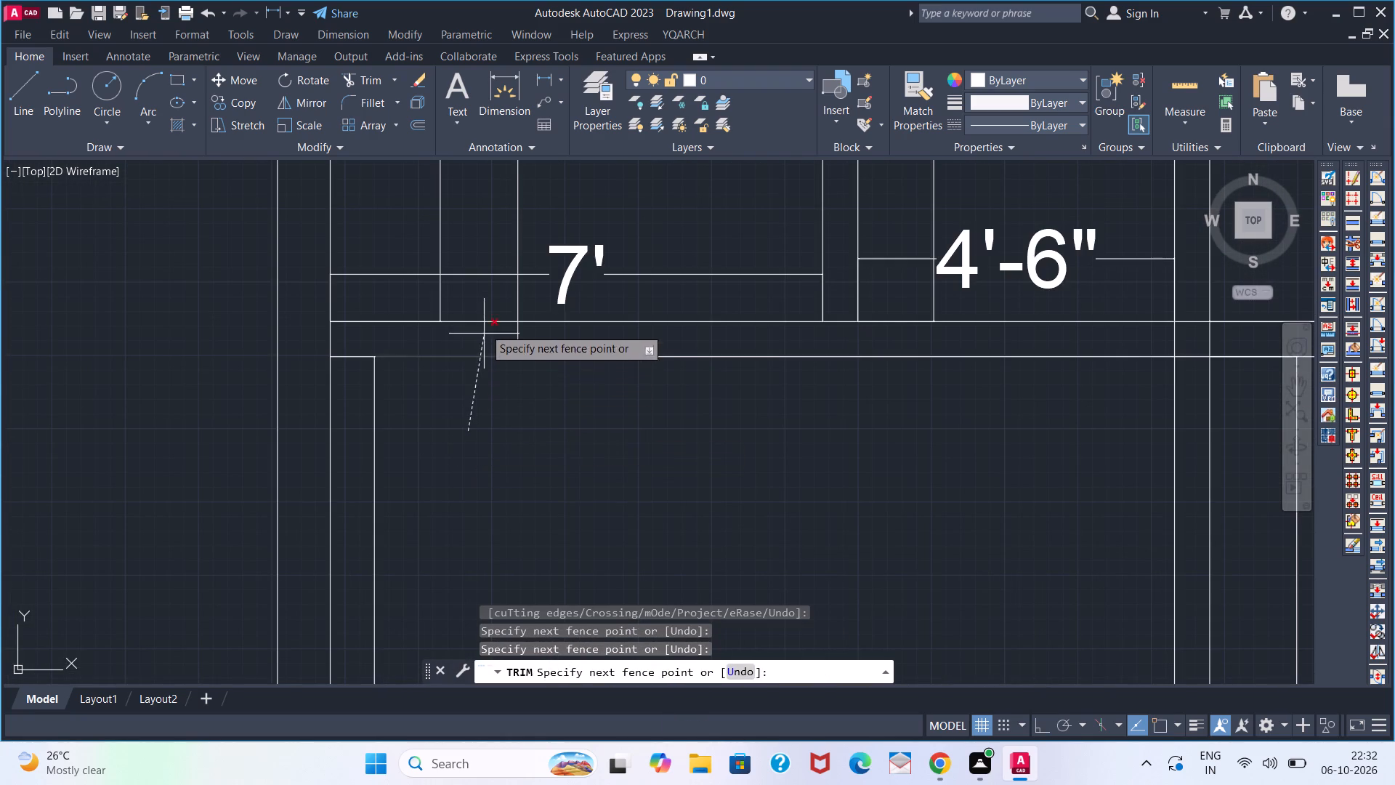
click(484, 308)
click(426, 323)
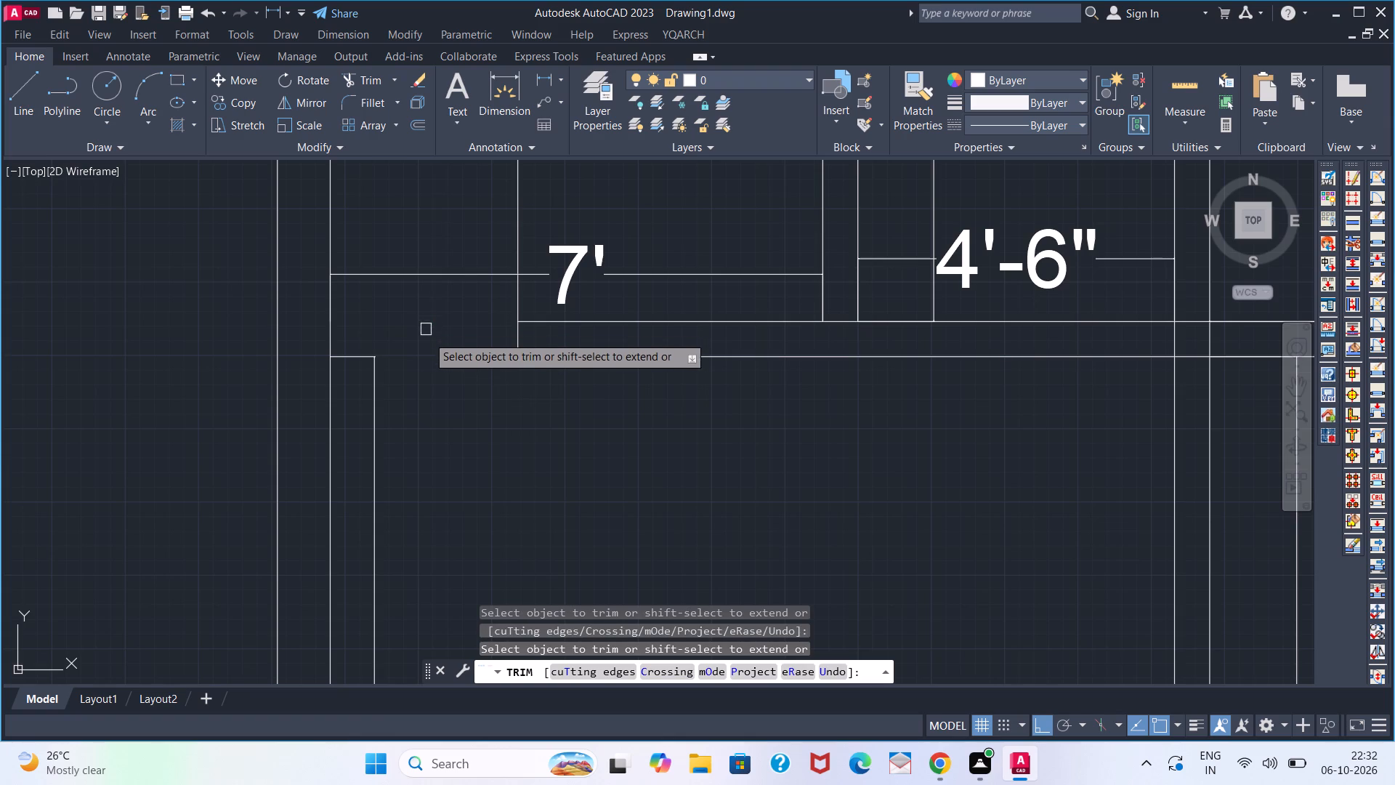
scroll(435, 376, down, 1)
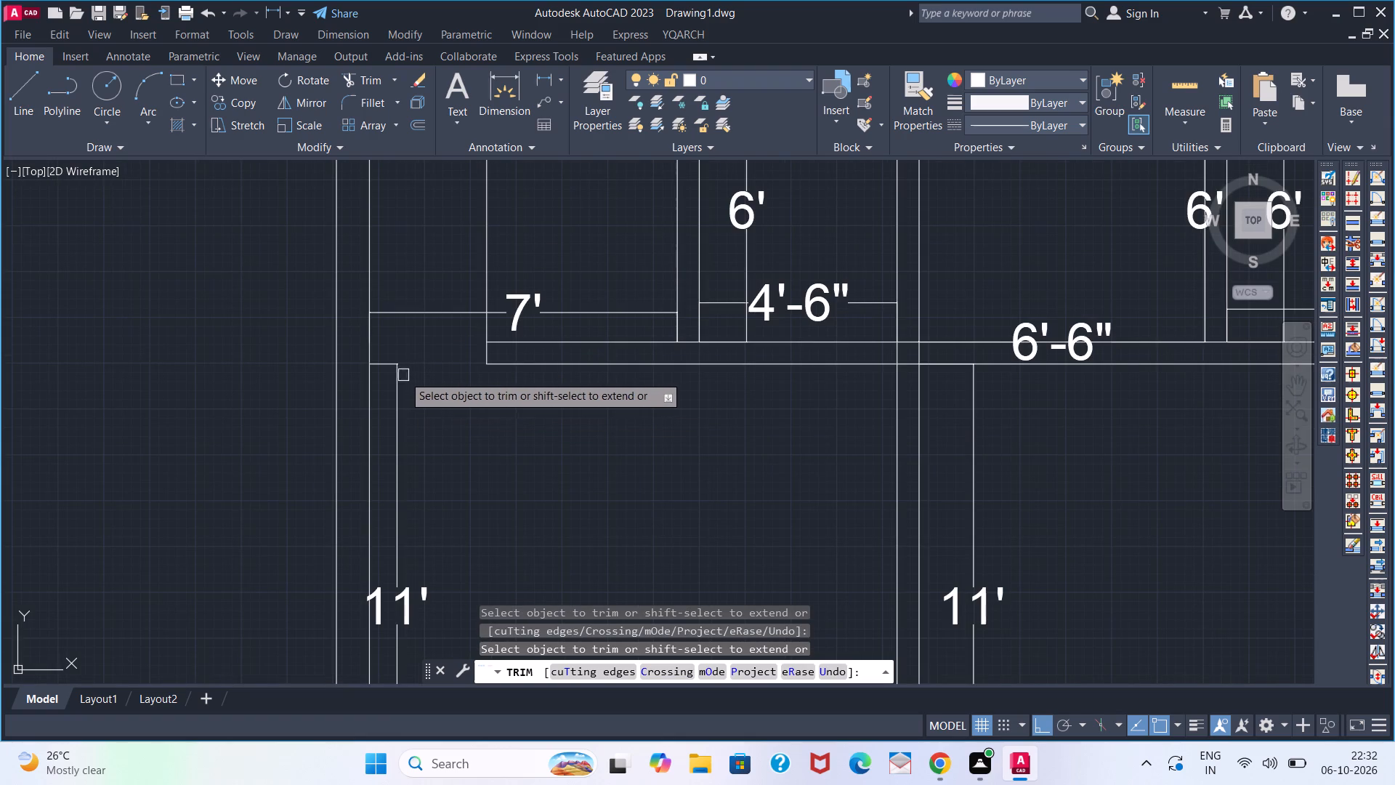
click(396, 375)
key(space)
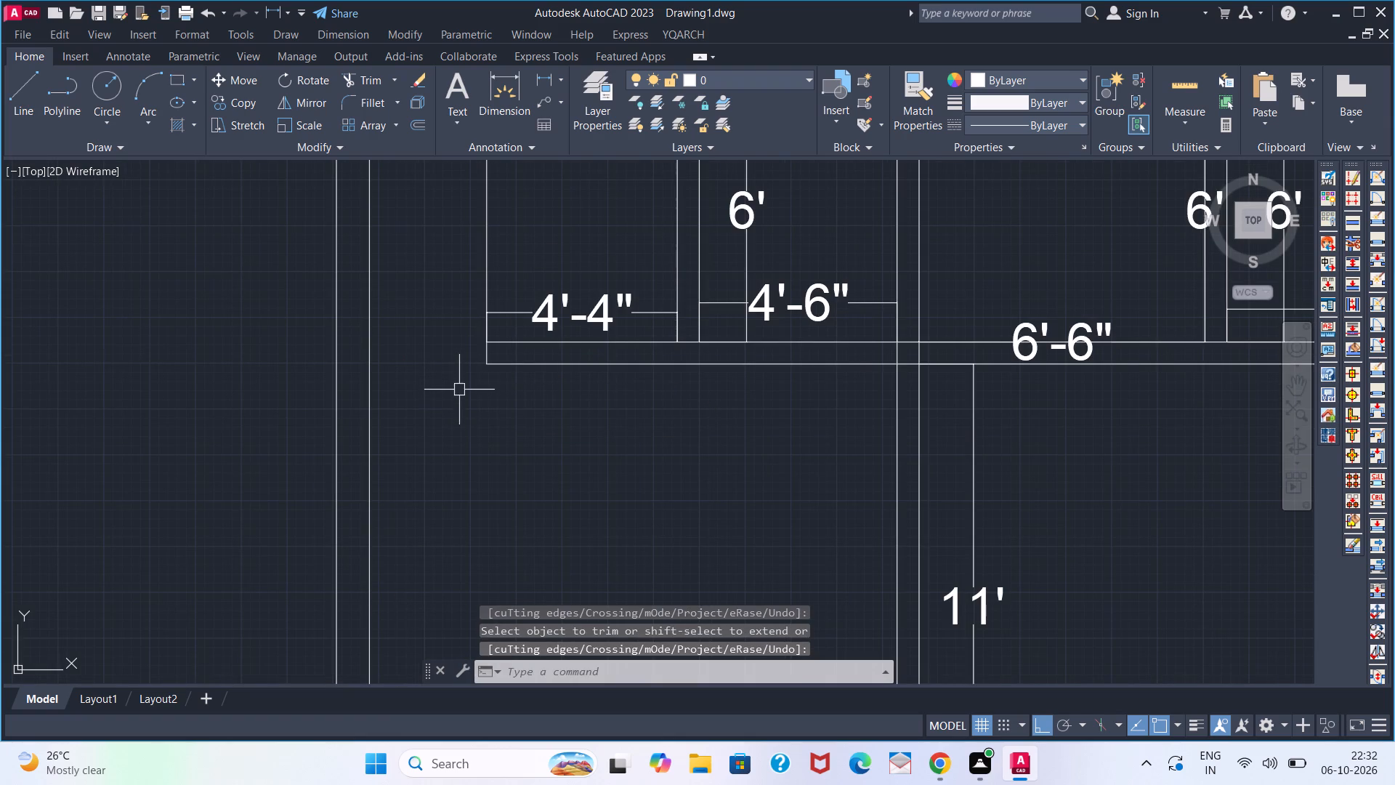
Trim away the part of the offset line inside the top-left room, above the horizontal partition.
scroll(476, 391, down, 1)
key(space)
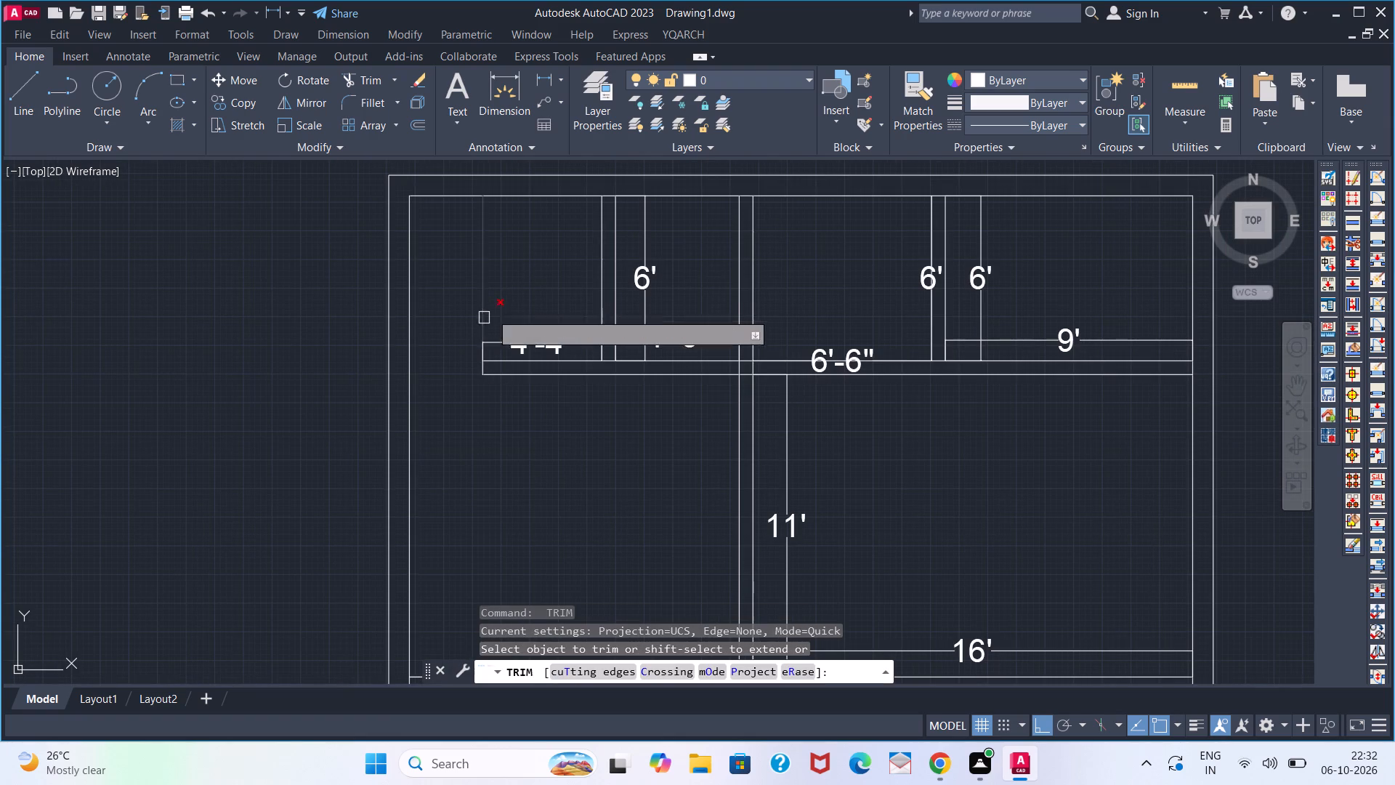
click(480, 300)
key(space)
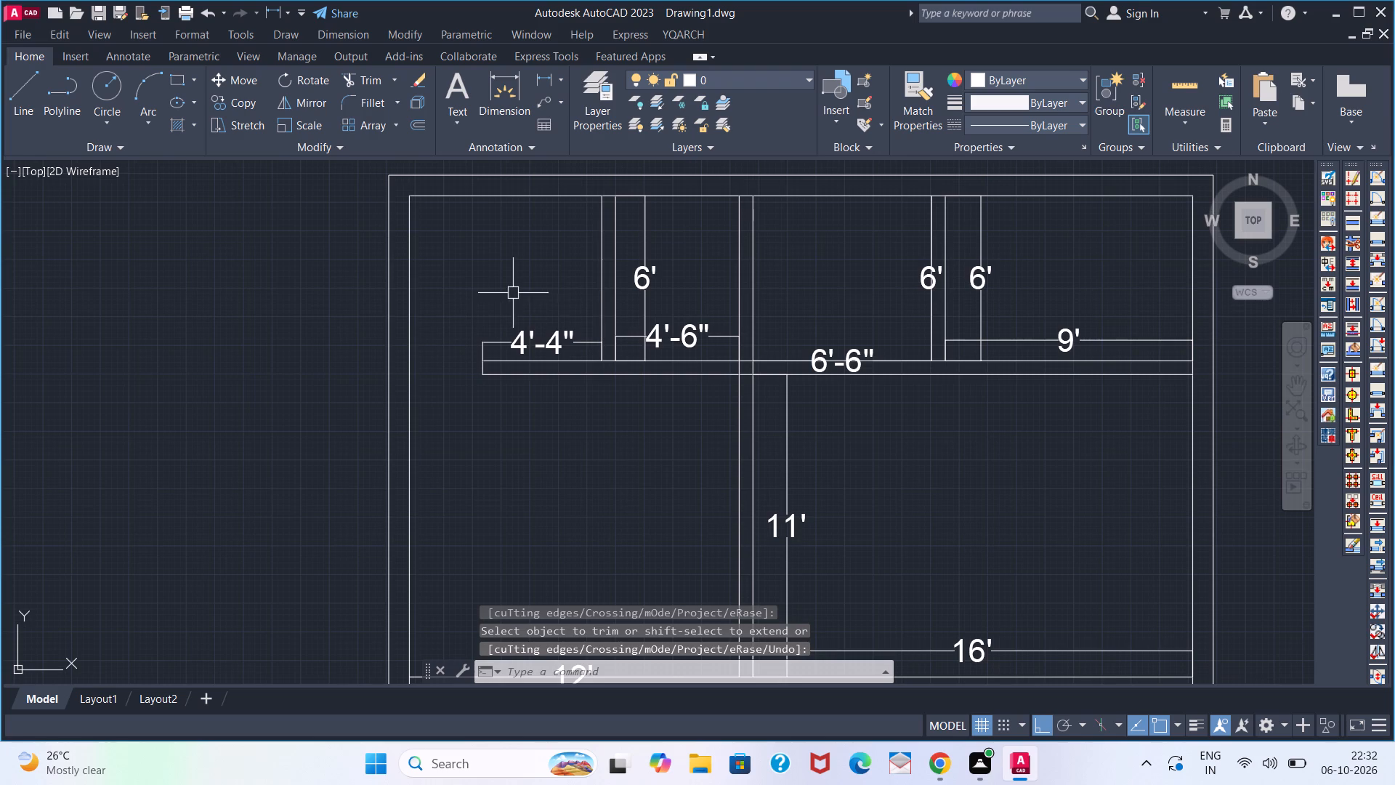
Delete the 4'-4" dimension in the top-left room.
click(541, 336)
click(477, 341)
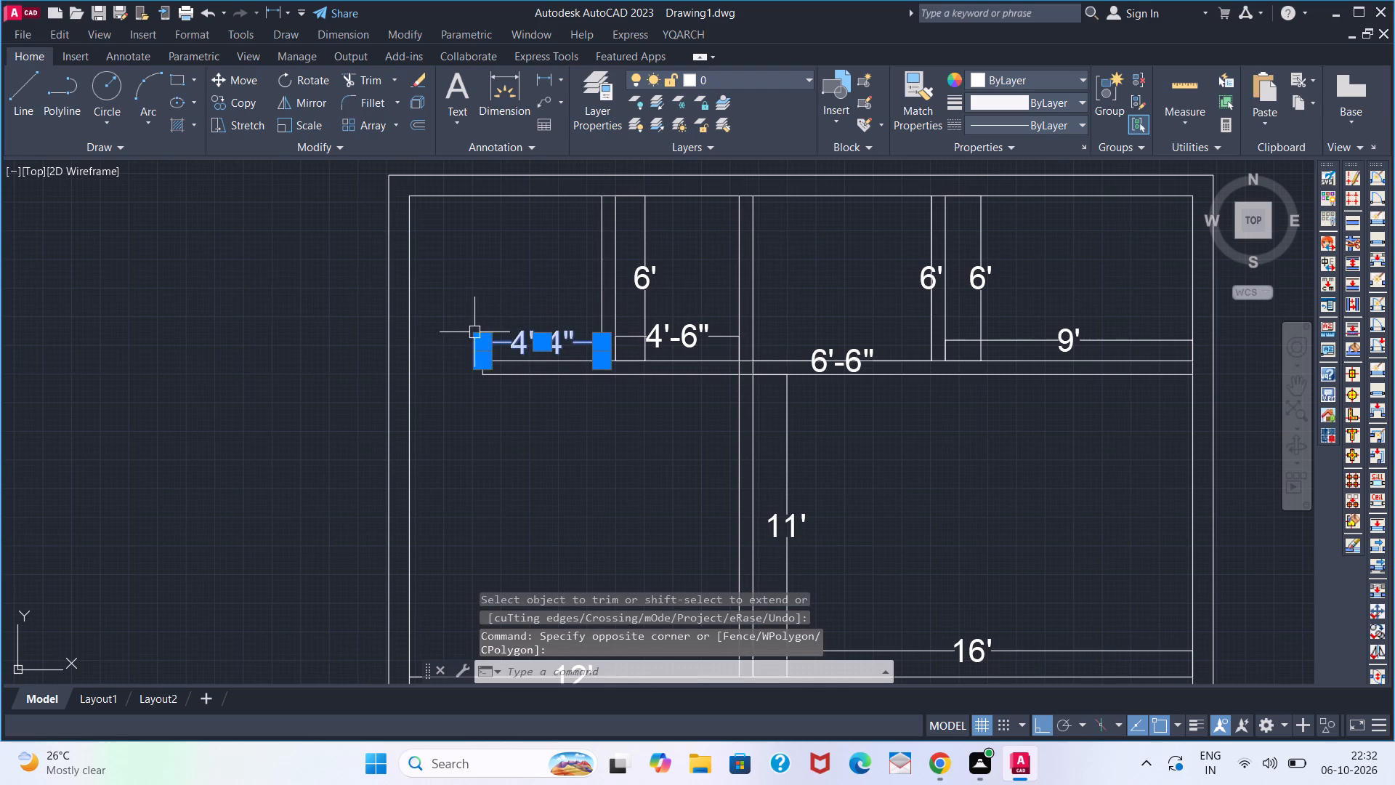
key(Delete)
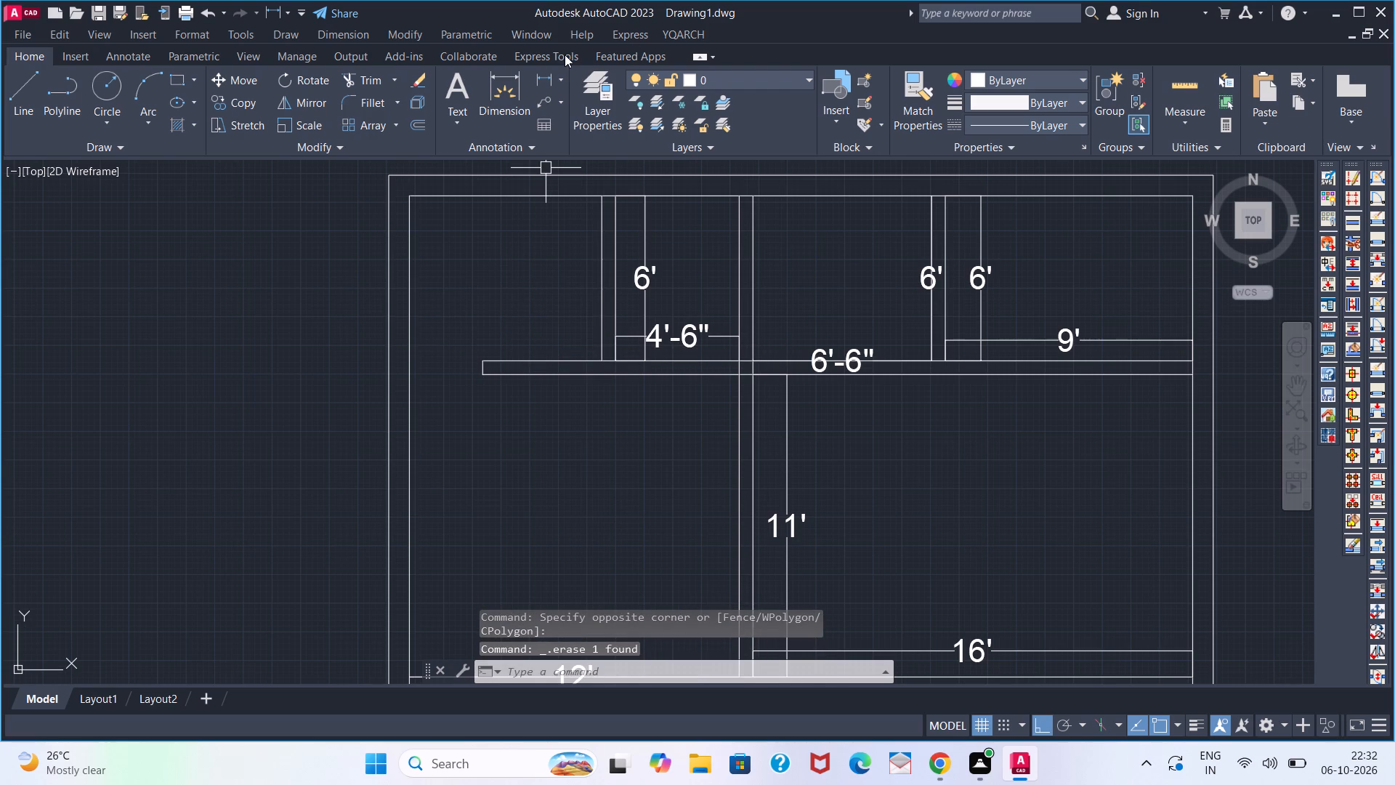
Add linear dimensions for the top-left room's inner width along the top wall and its depth along the right-hand partition.
click(553, 78)
click(419, 196)
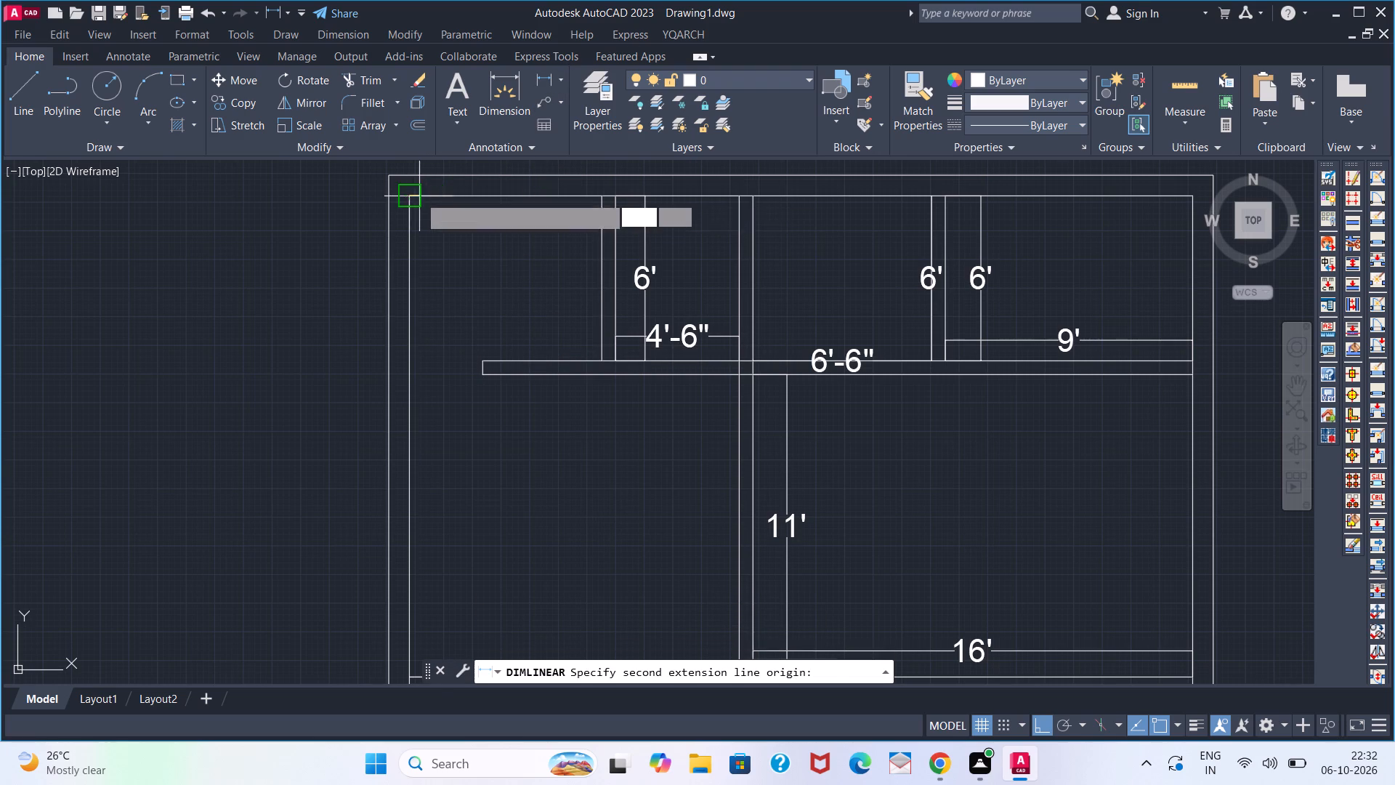
click(593, 195)
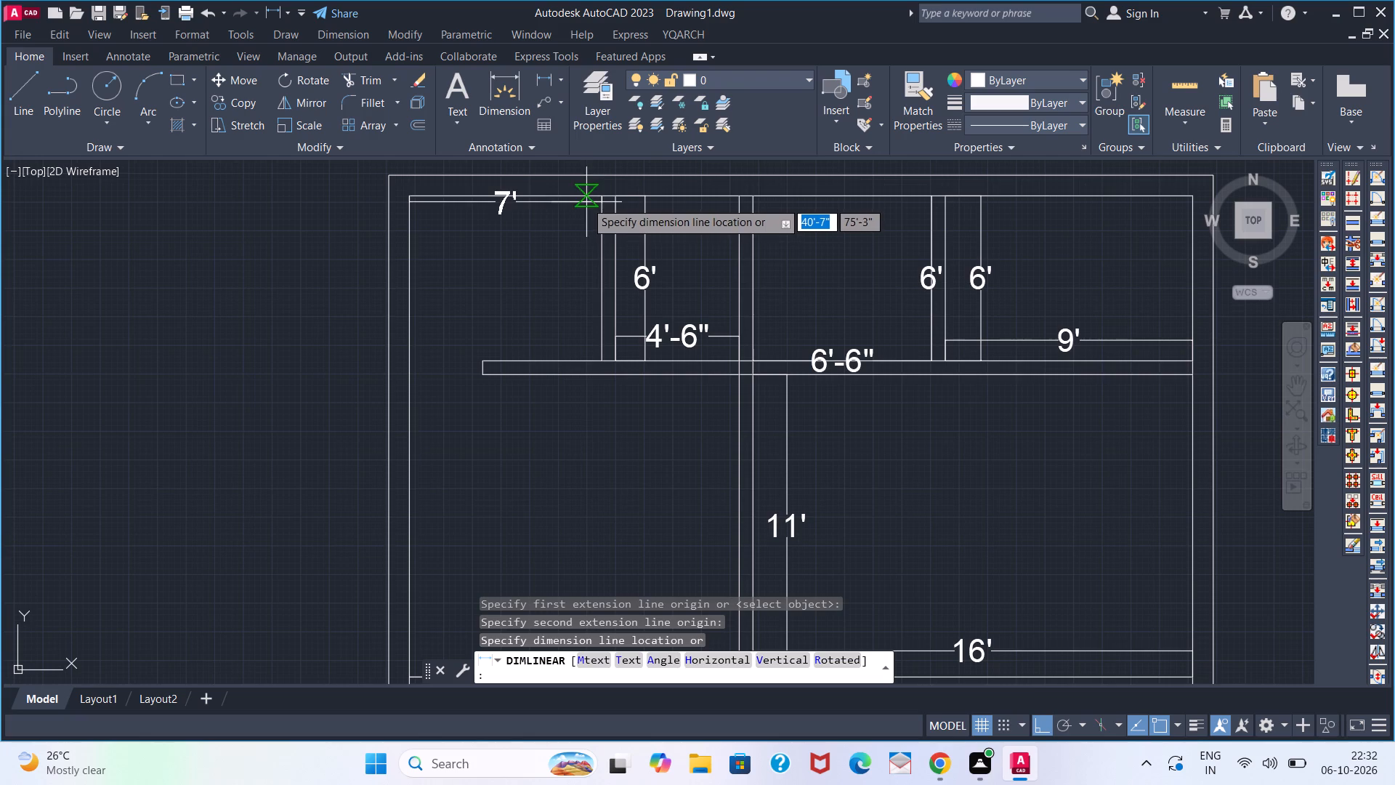
click(583, 190)
key(space)
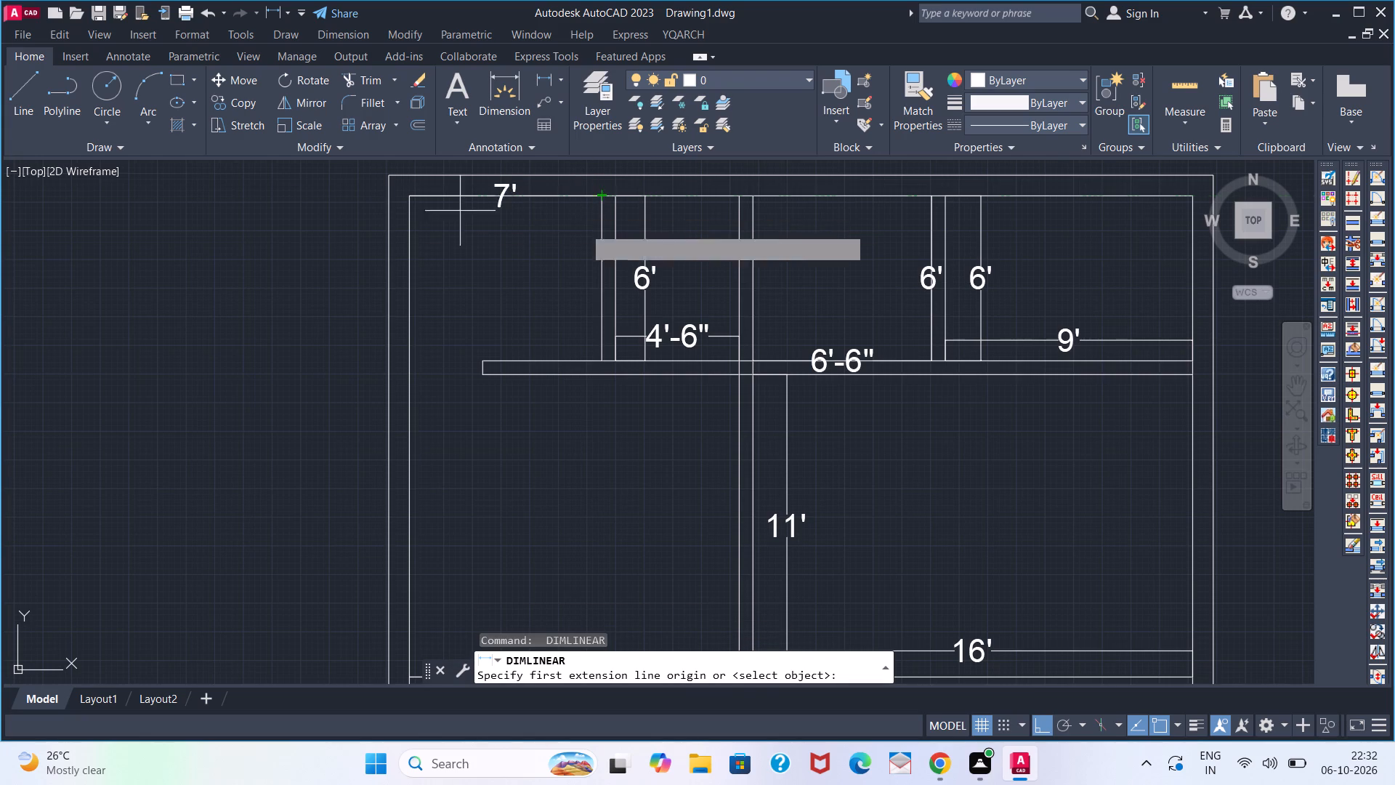
click(605, 201)
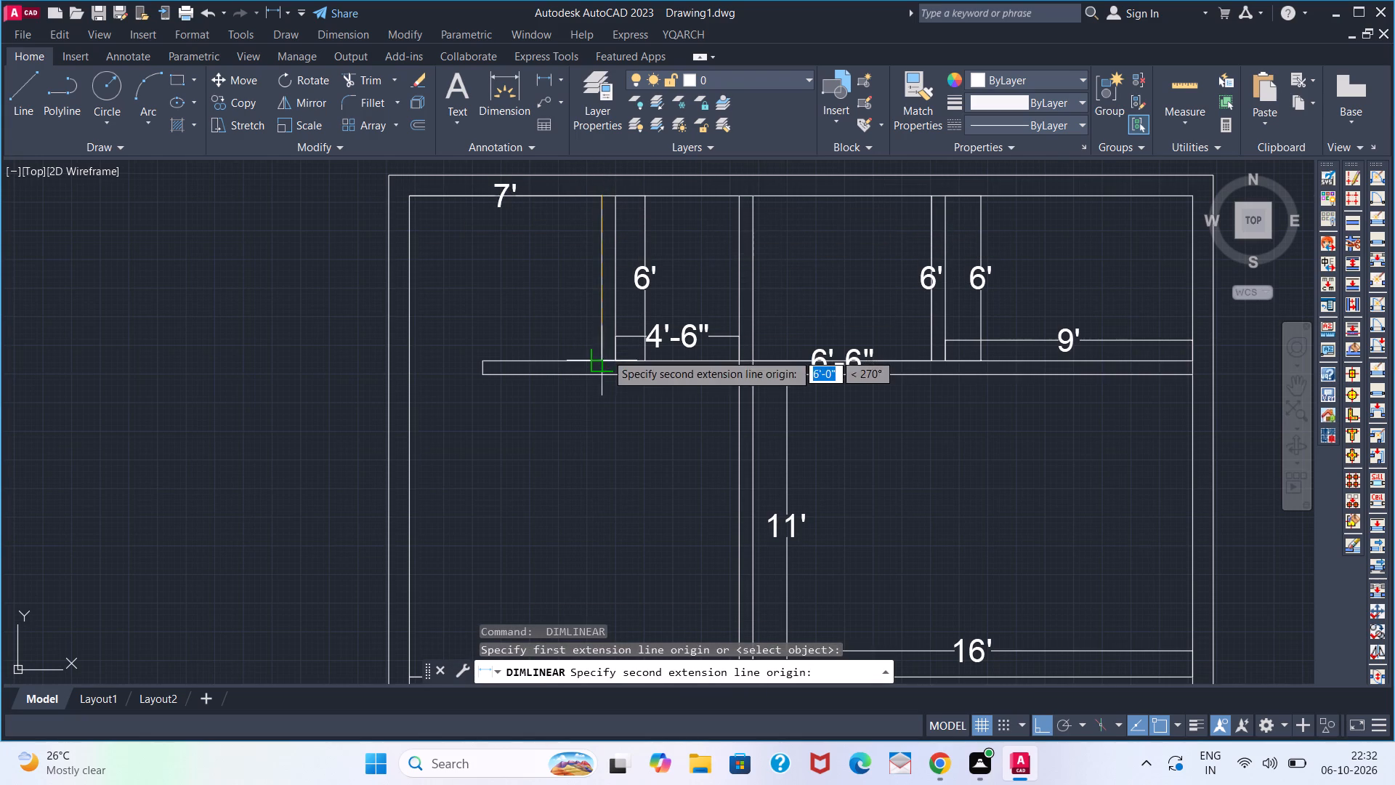
click(606, 353)
click(594, 348)
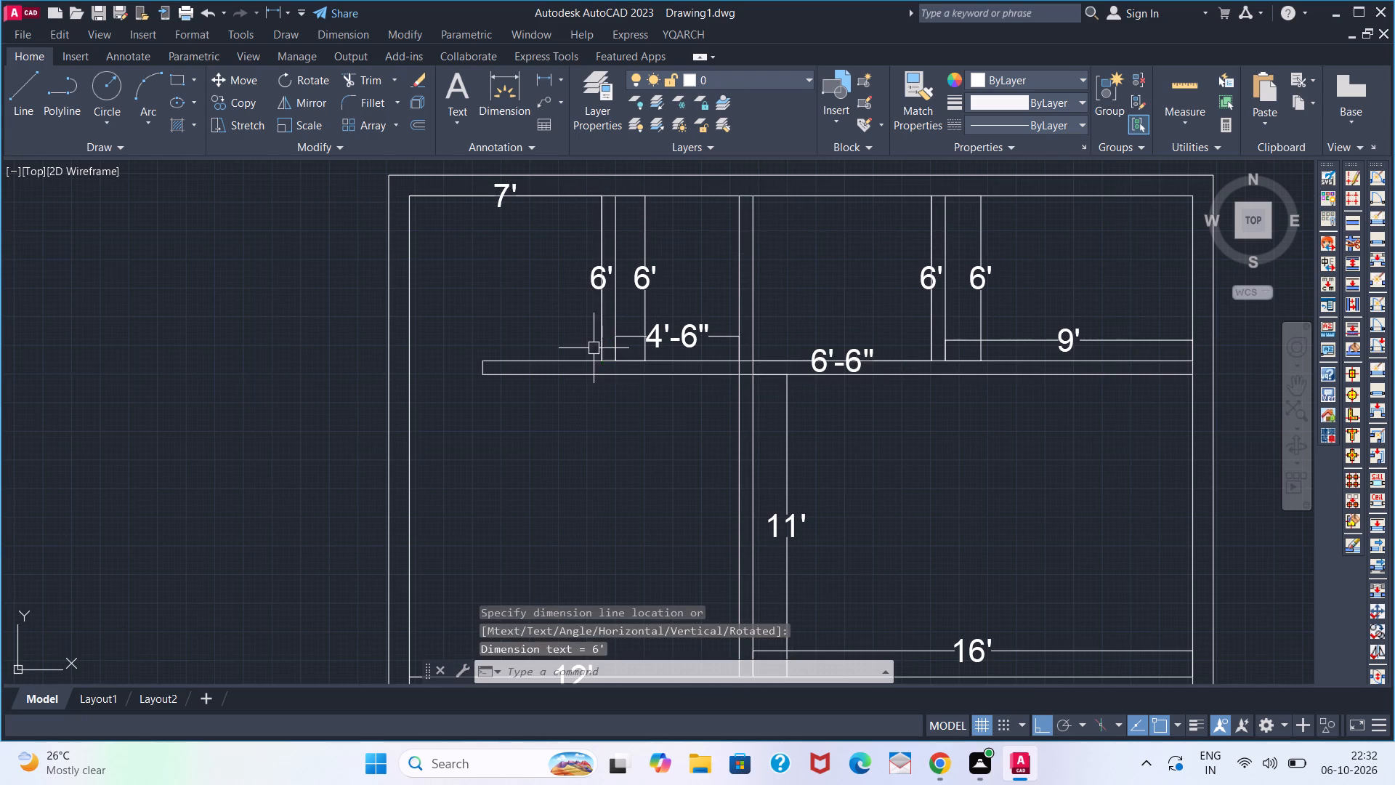
Add a vertical linear dimension for the inner depth of the second-row left room, placed near its left wall.
middle_drag(647, 434, 624, 284)
scroll(647, 434, down, 1)
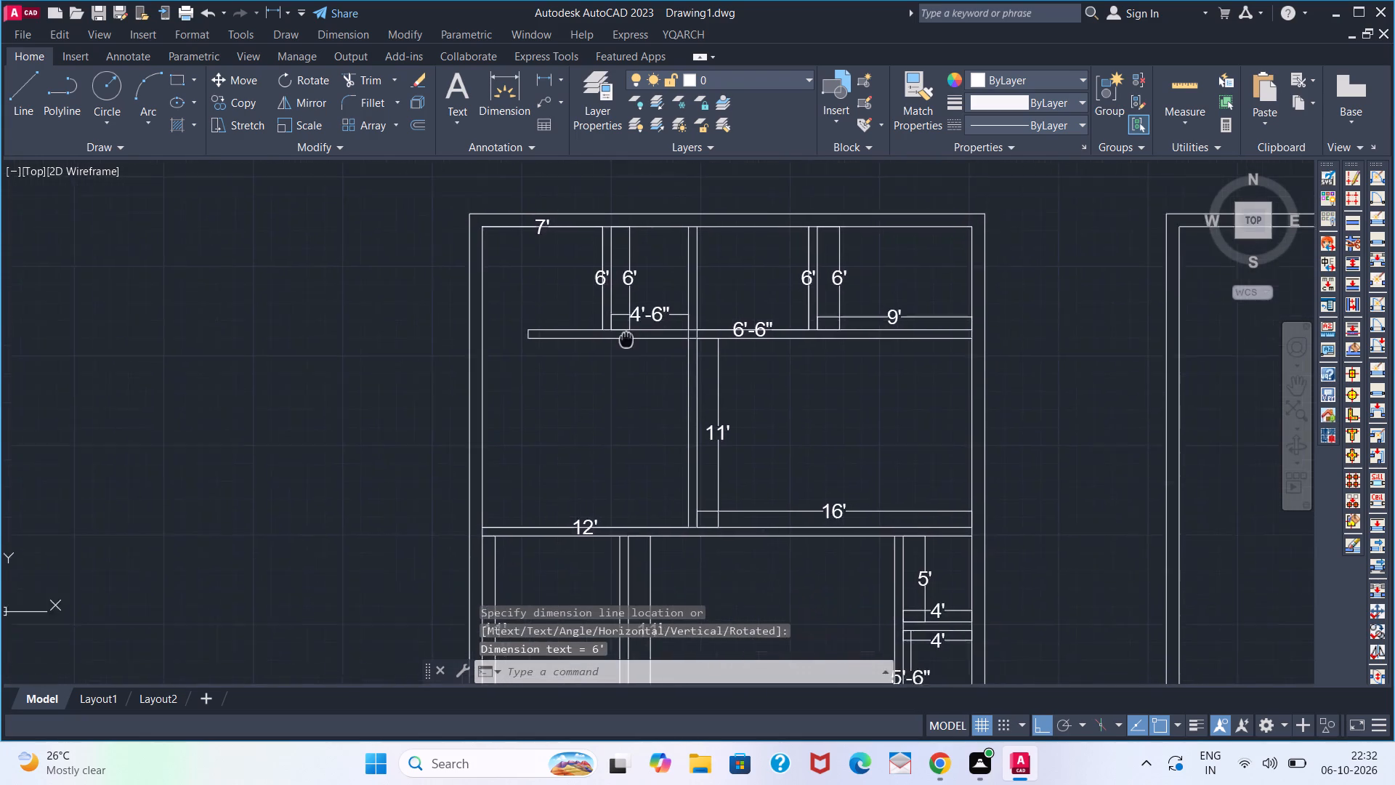
middle_drag(624, 284, 624, 287)
scroll(625, 301, down, 1)
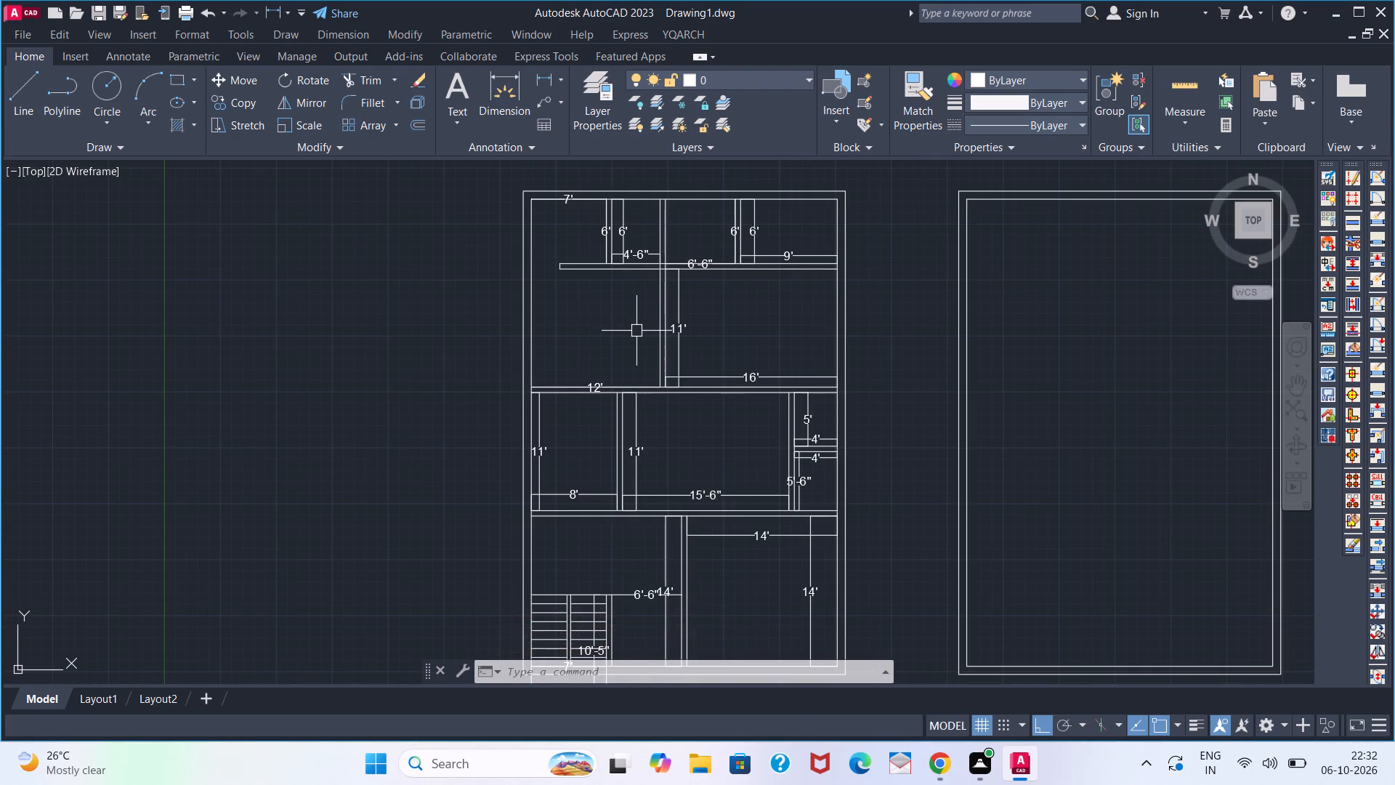
middle_drag(683, 341, 633, 326)
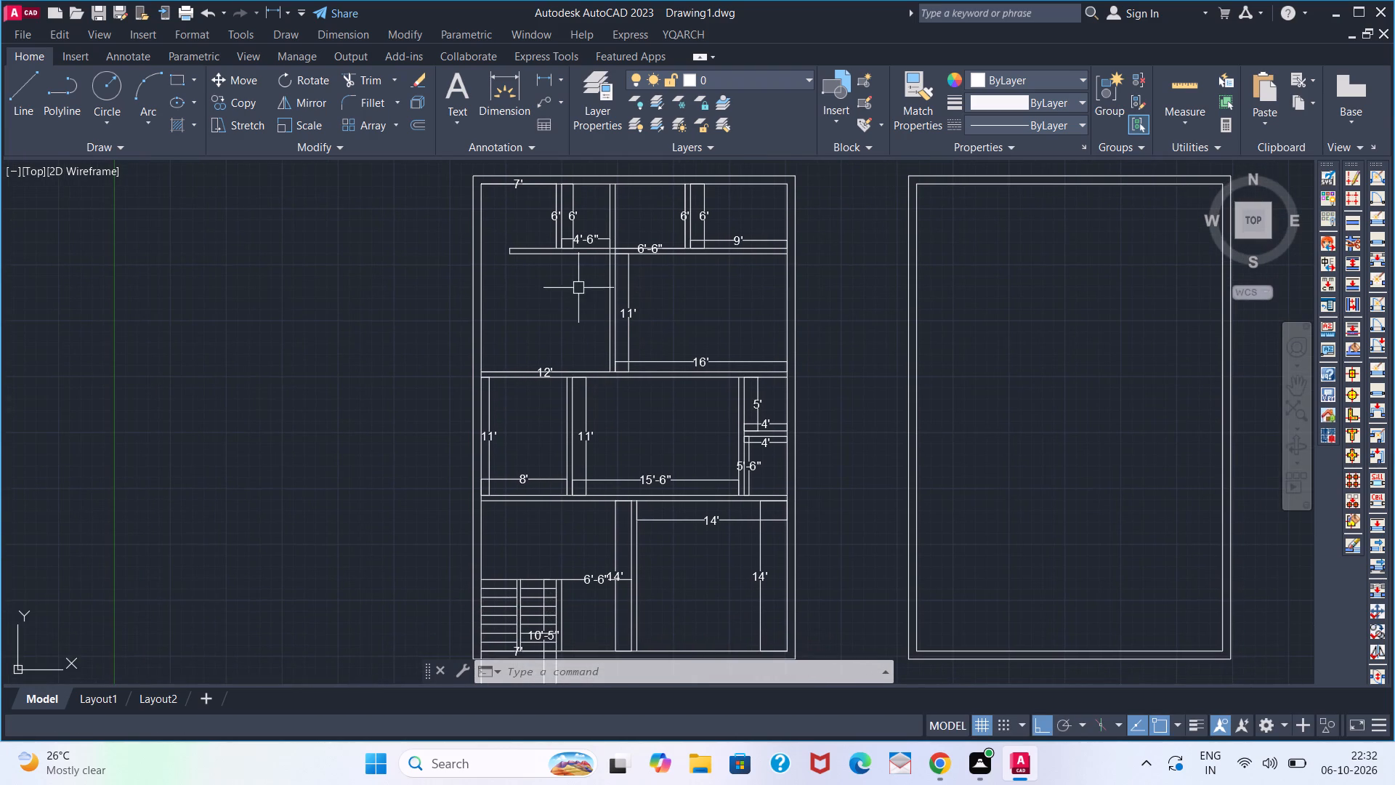
scroll(559, 300, up, 2)
key(space)
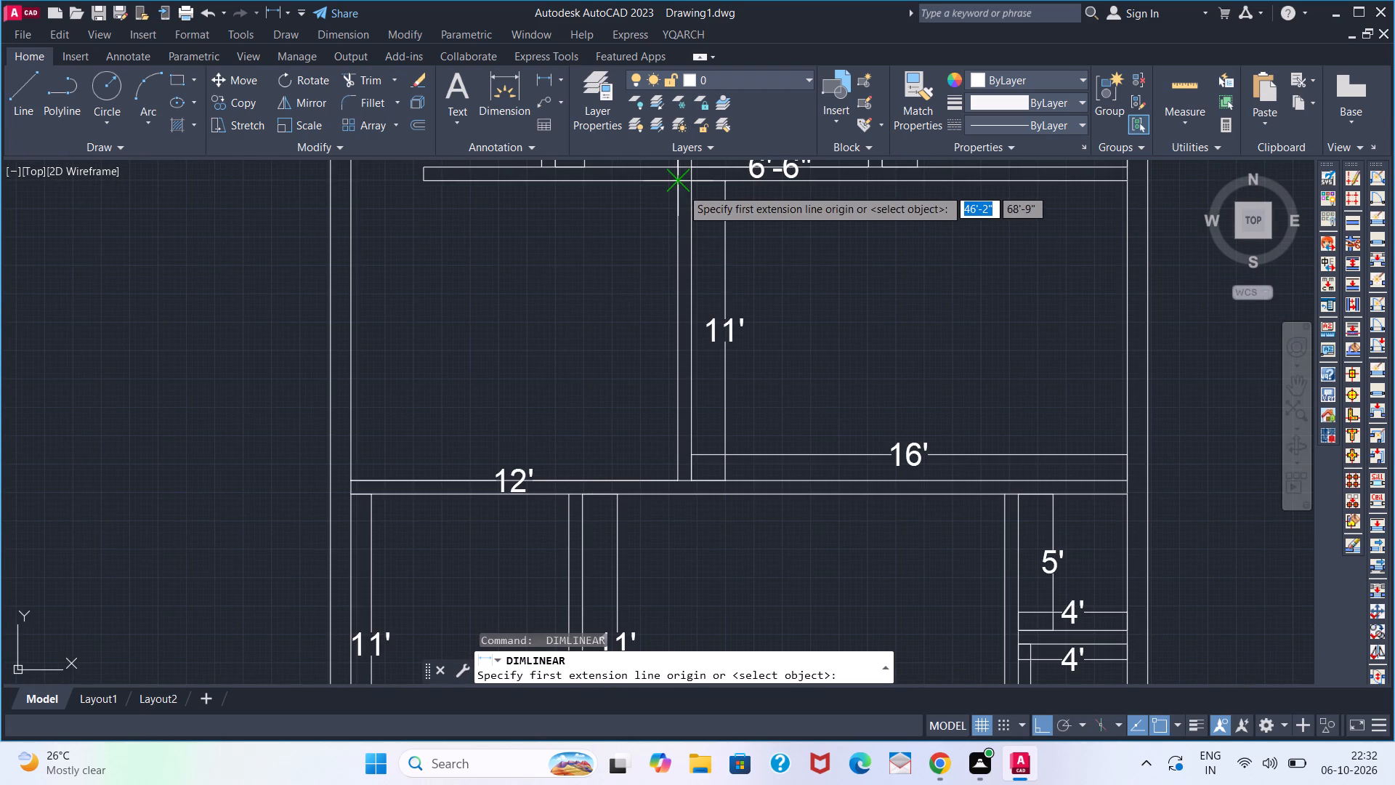
click(682, 188)
click(671, 470)
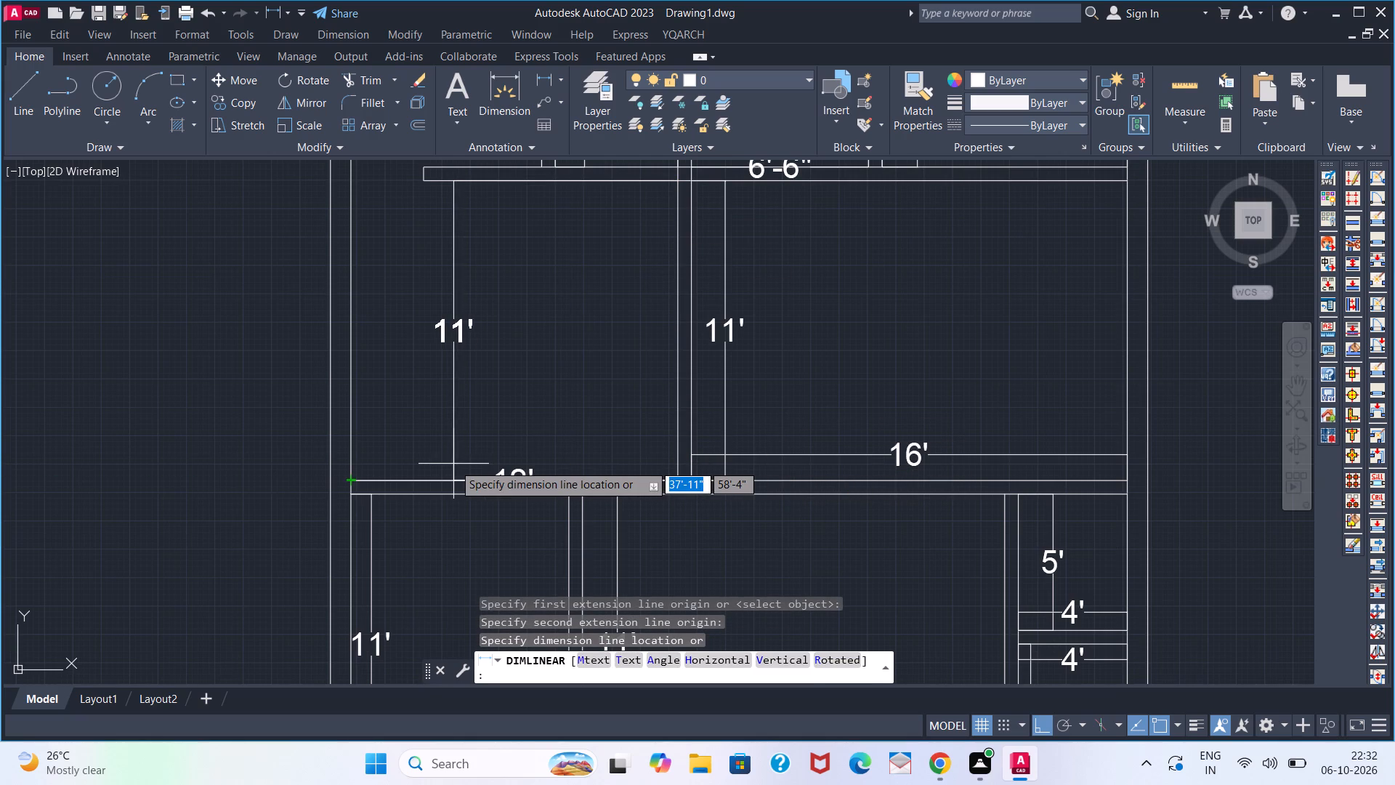
click(419, 463)
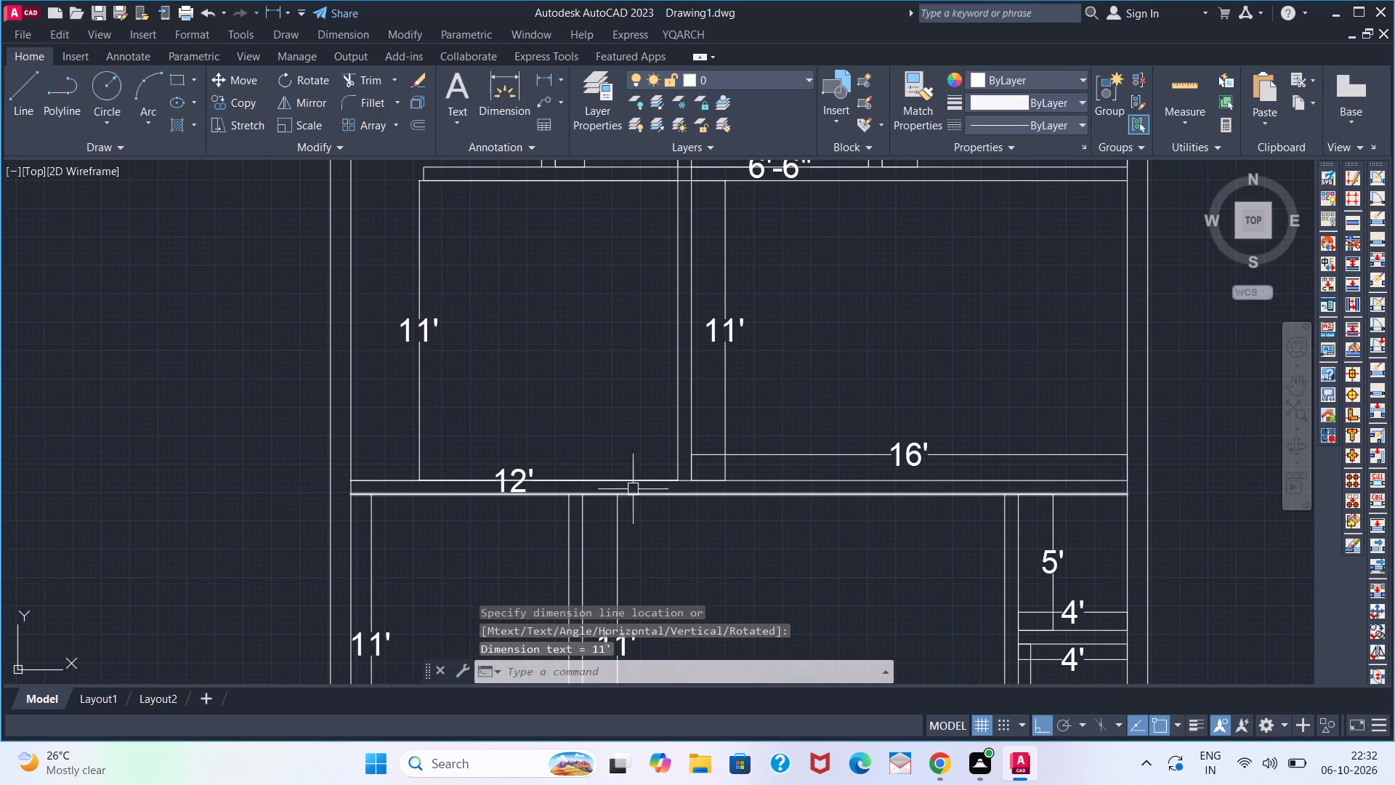
scroll(530, 410, down, 1)
middle_drag(546, 421, 545, 430)
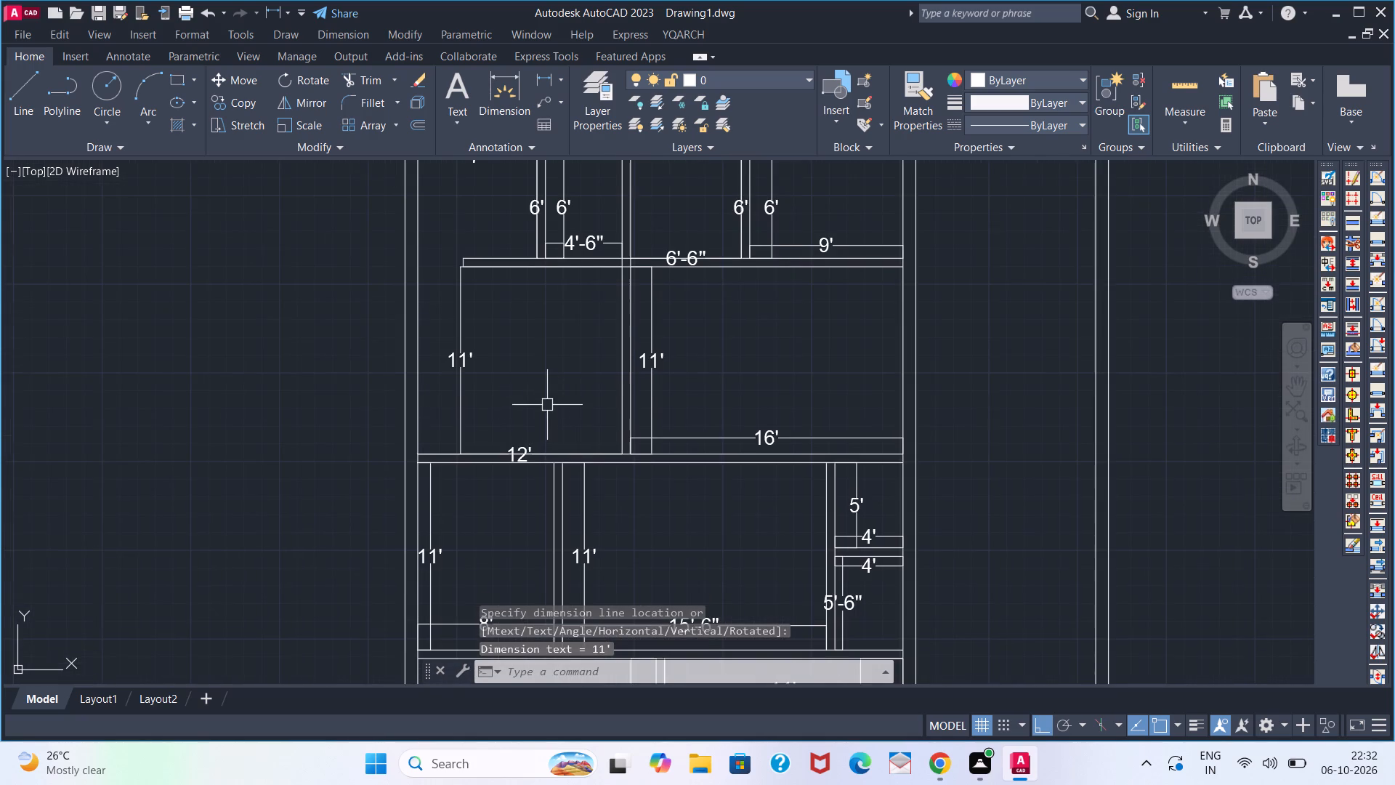
Draw a 2" by 6" jamb outline off the left wall's inner face, in line with the top rooms' horizontal partition.
middle_drag(545, 430, 531, 485)
scroll(529, 458, down, 1)
middle_drag(532, 424, 508, 465)
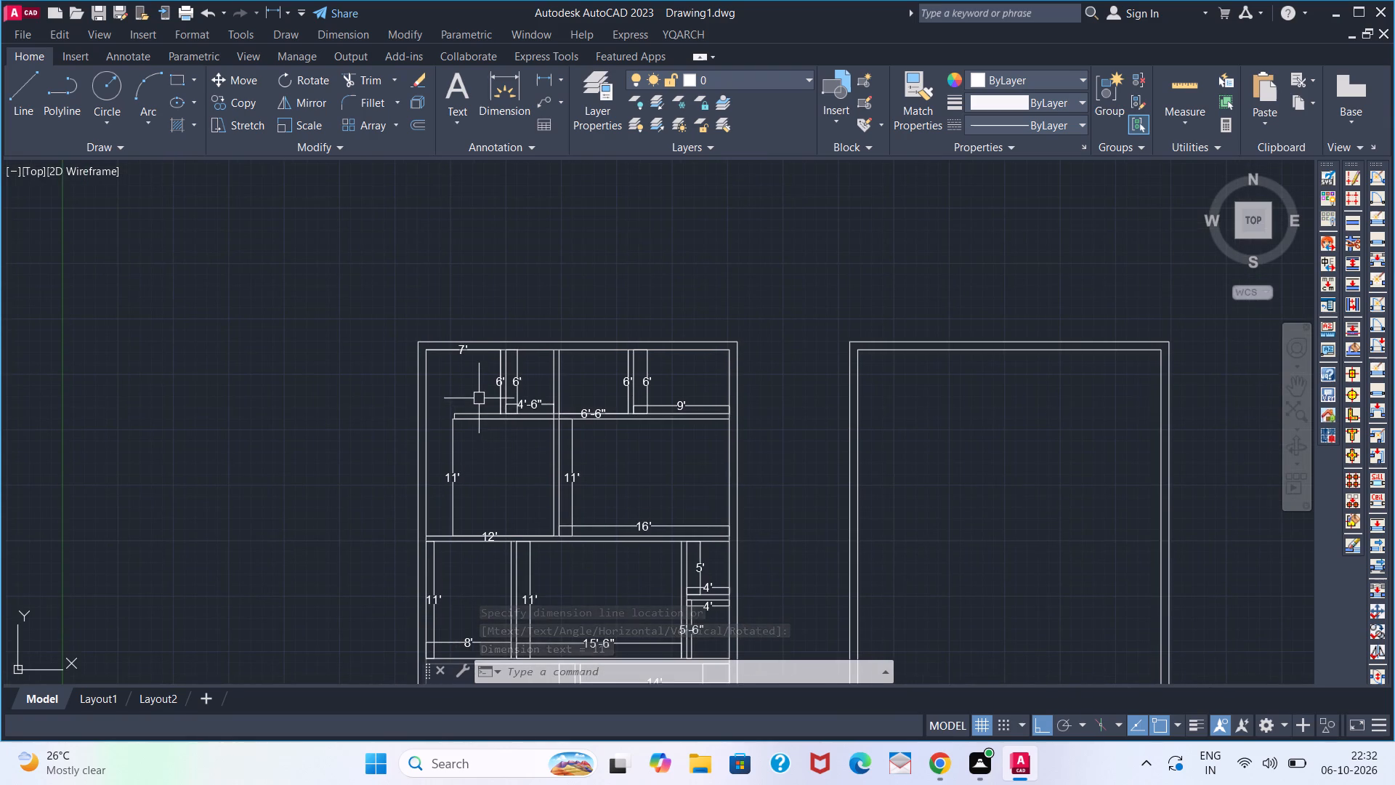
scroll(479, 398, up, 1)
scroll(403, 419, up, 1)
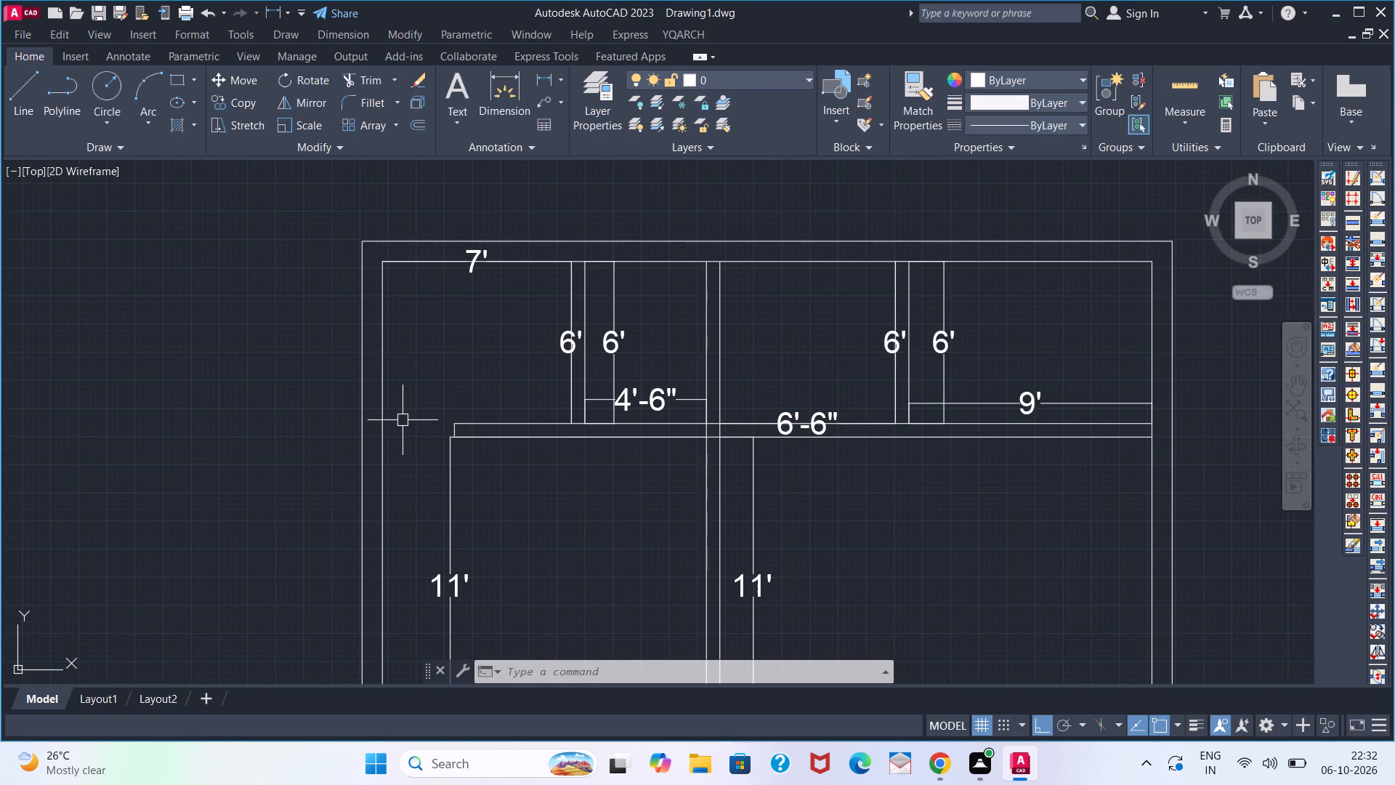
key(l)
key(Return)
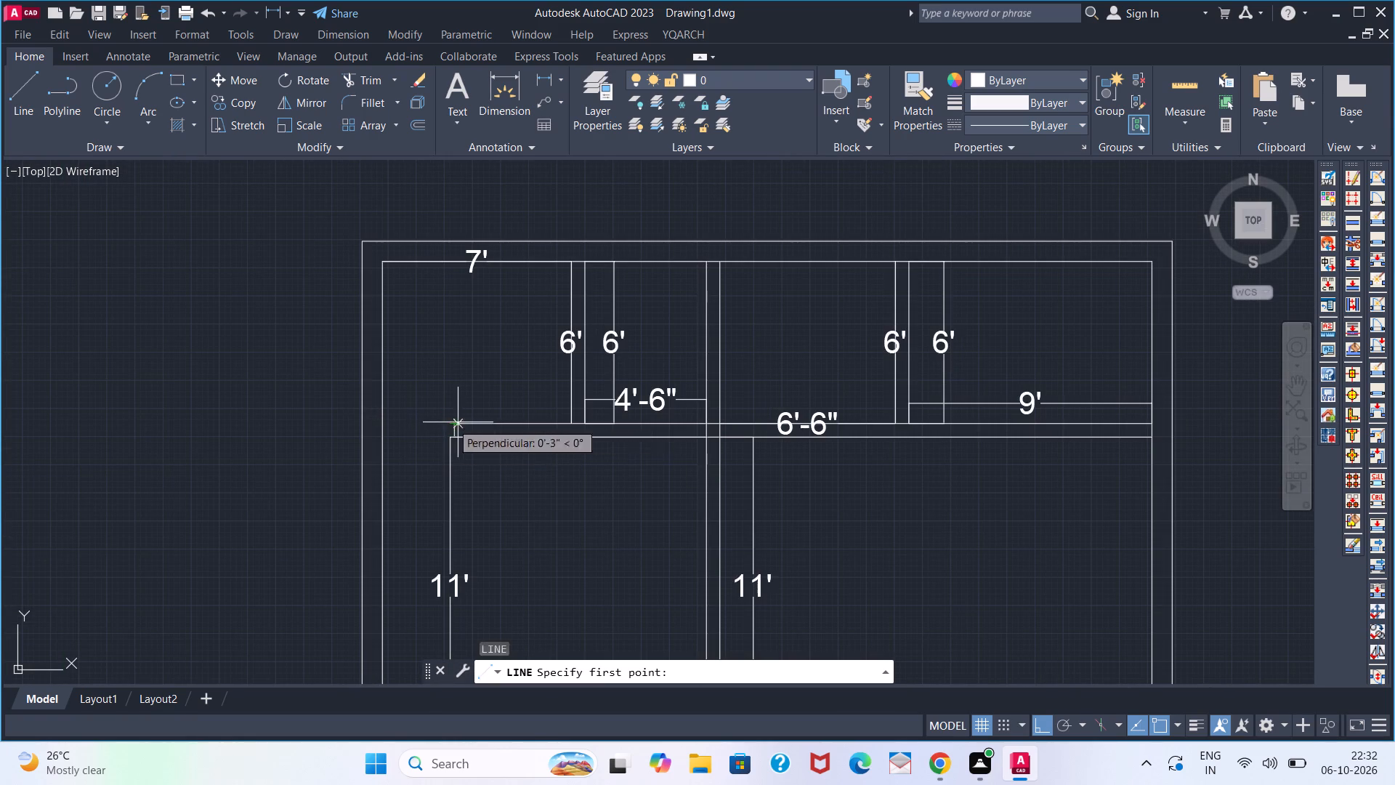
click(393, 427)
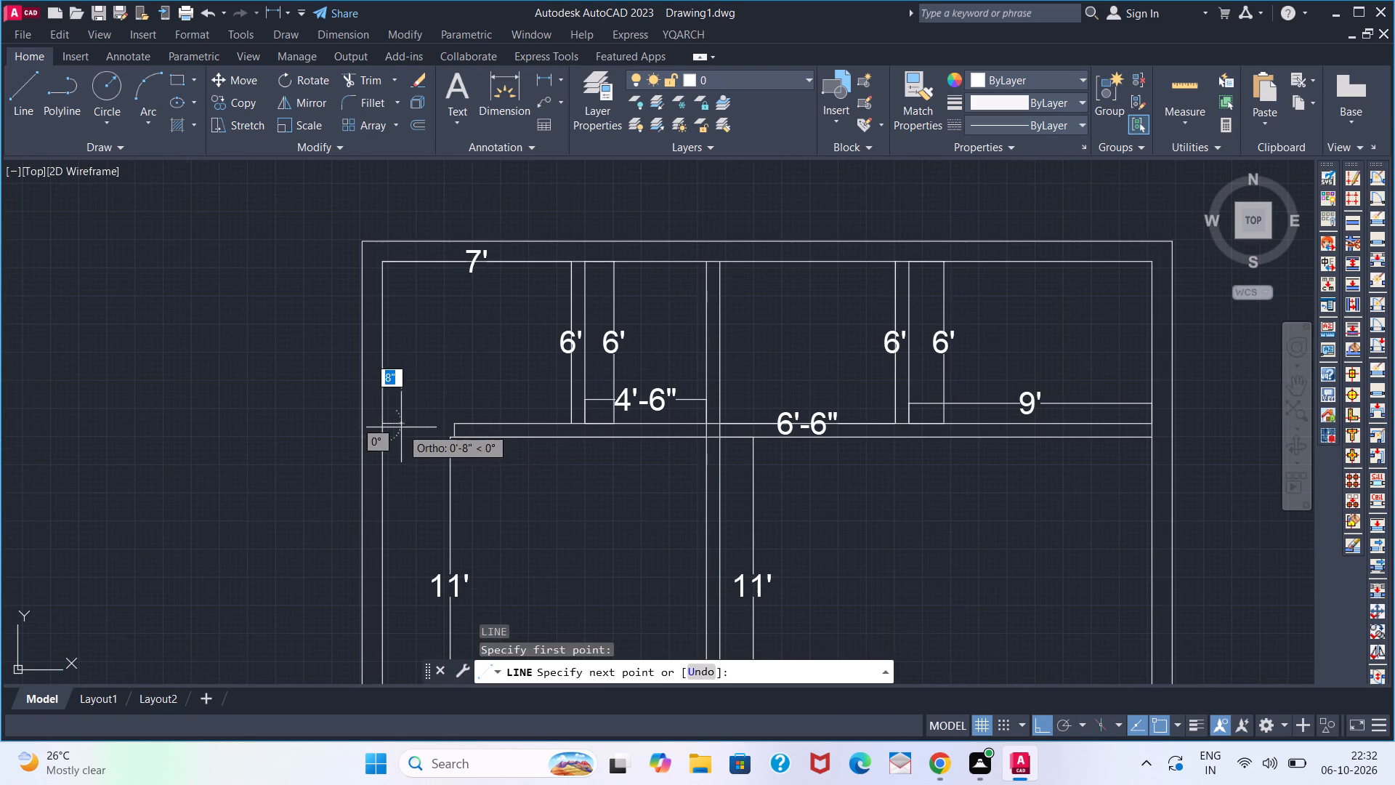
key(2)
key(Return)
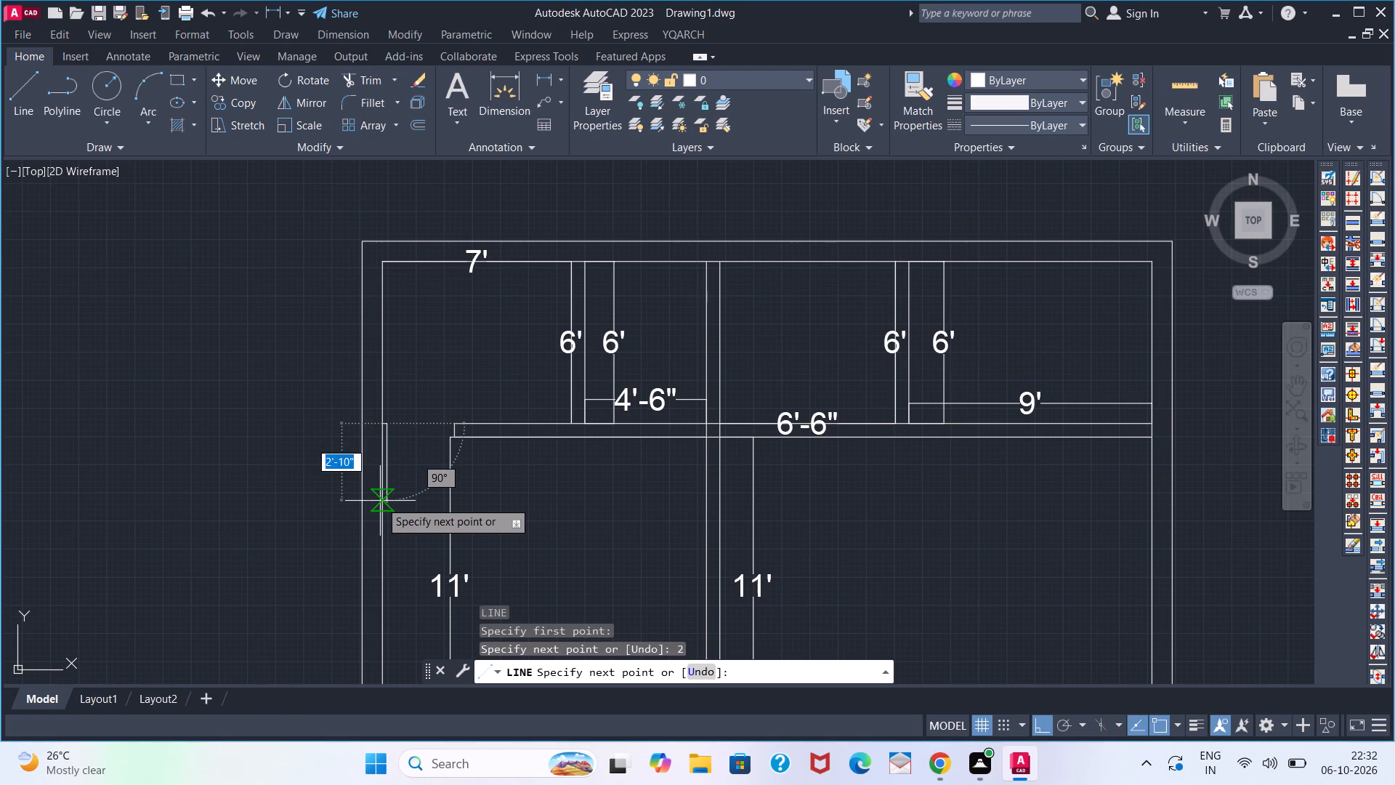
key(6)
key(Return)
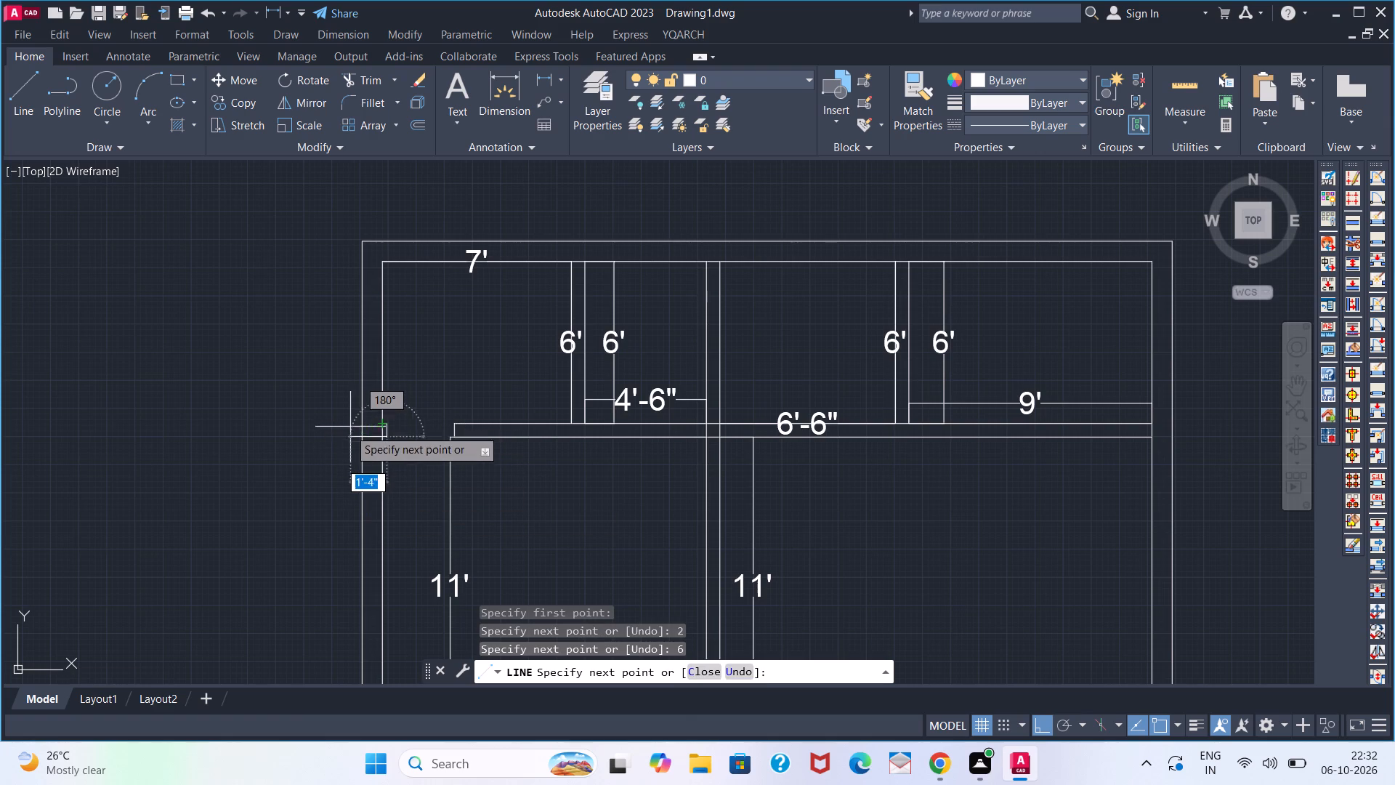
scroll(347, 430, up, 6)
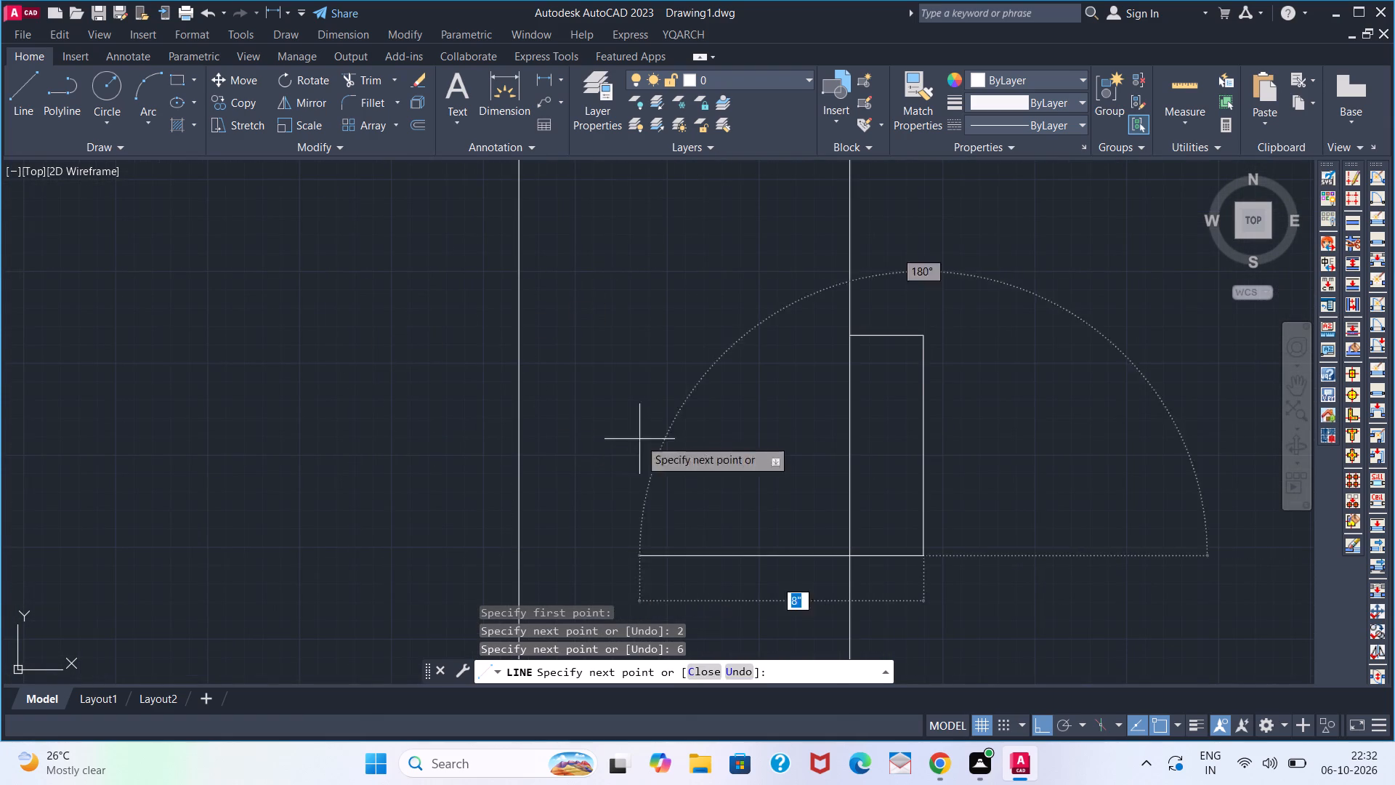
click(844, 538)
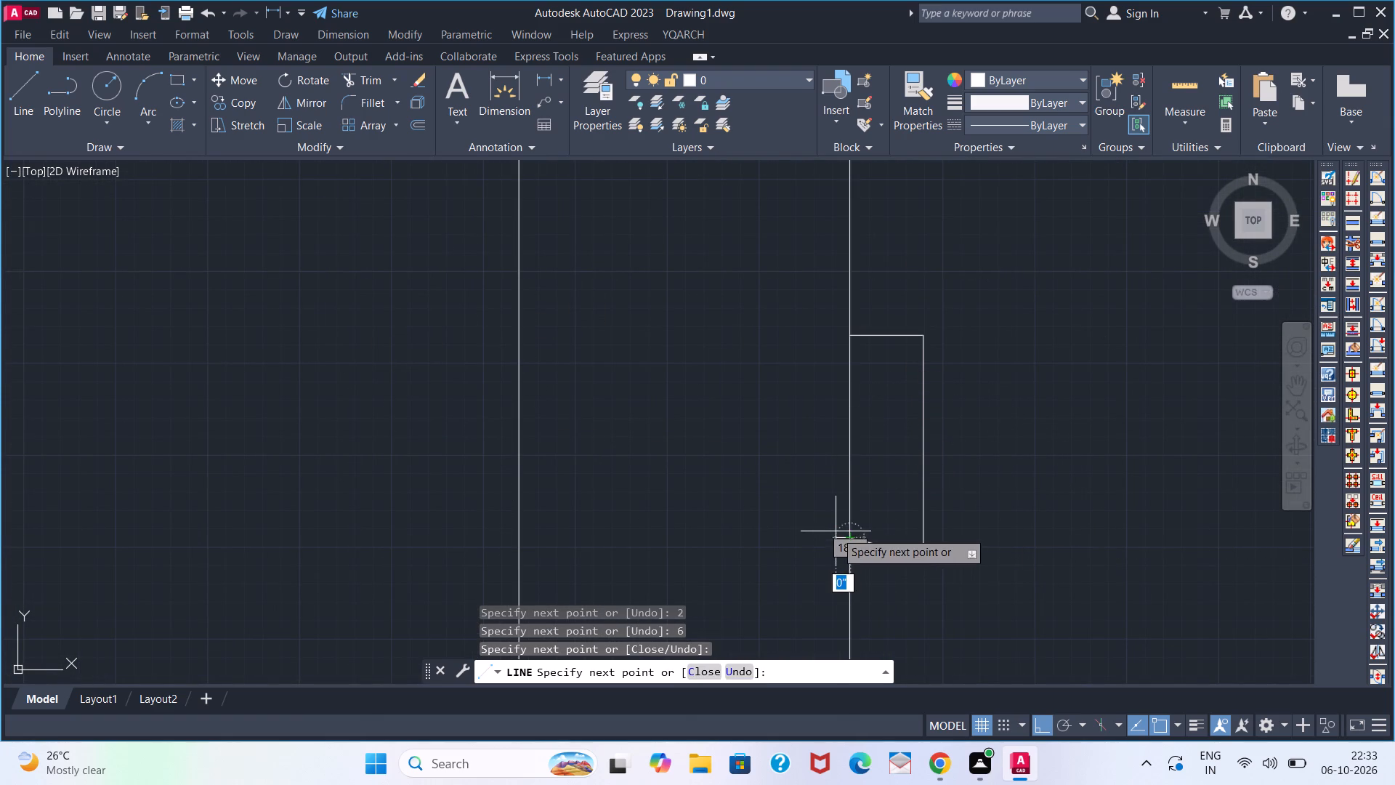
key(ctrl+z)
click(844, 561)
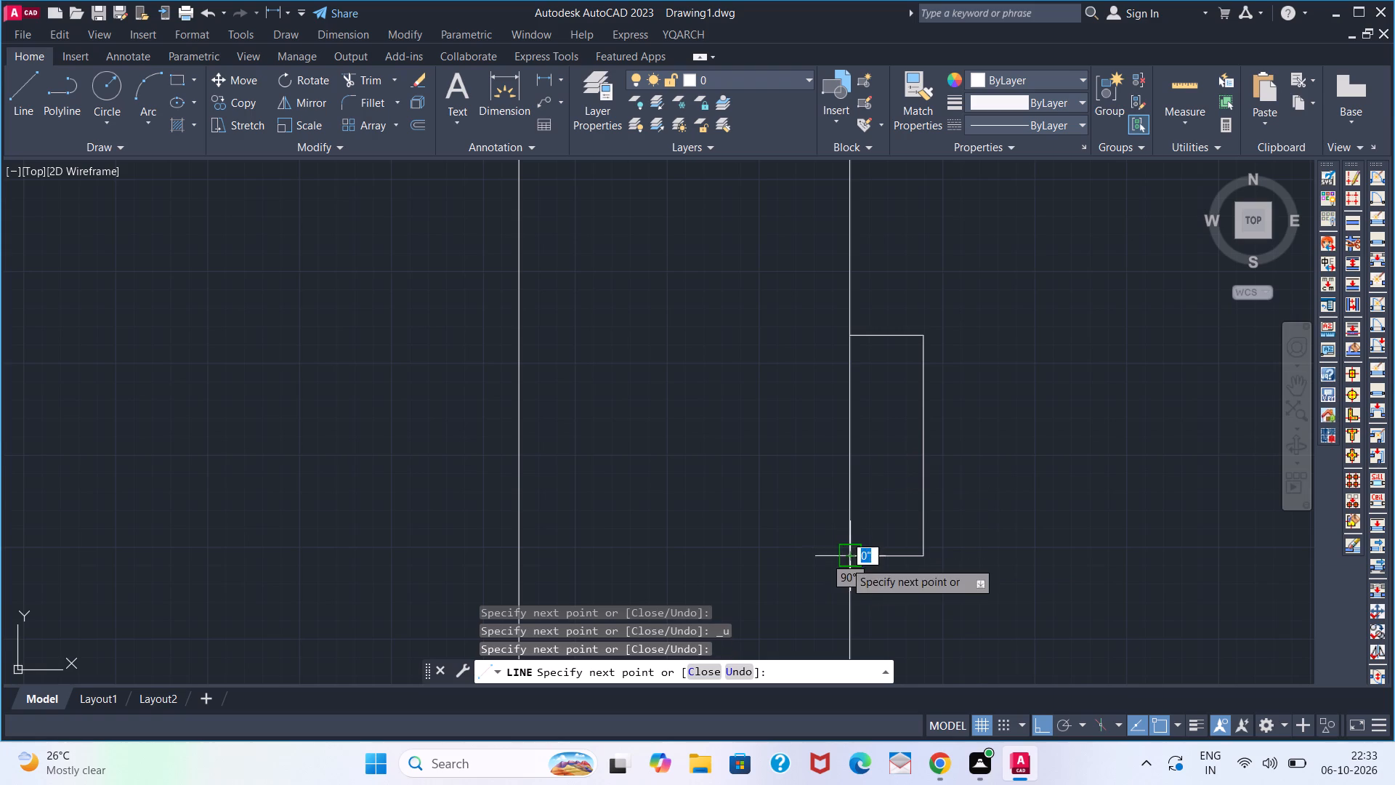
key(space)
Trim the left wall's inner line where it closes off the 2" jamb.
key(t)
text(R)
key(space)
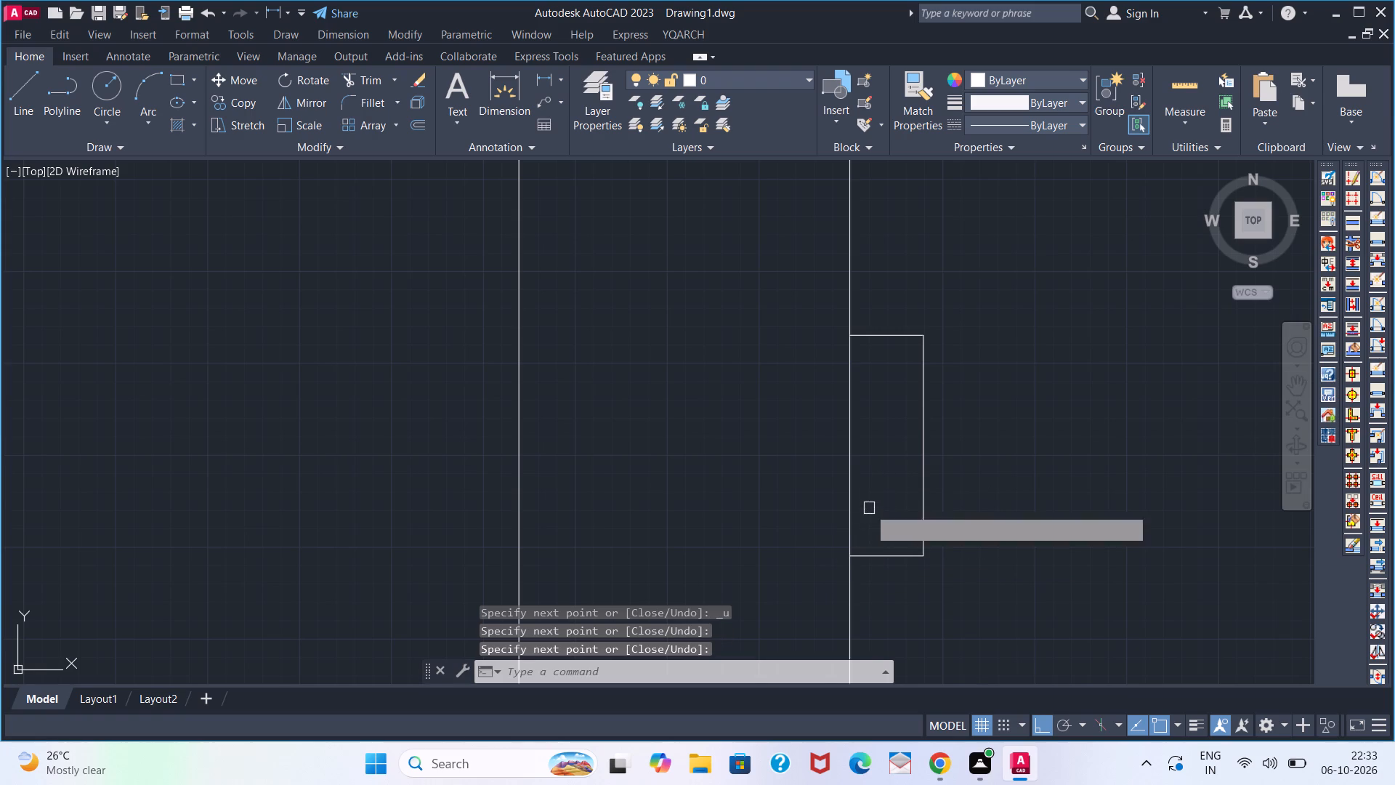
click(852, 500)
key(space)
Offset the left face of the central vertical partition 2'-8" to the left, into the 4'-6" wide room.
scroll(854, 500, down, 4)
scroll(945, 476, down, 2)
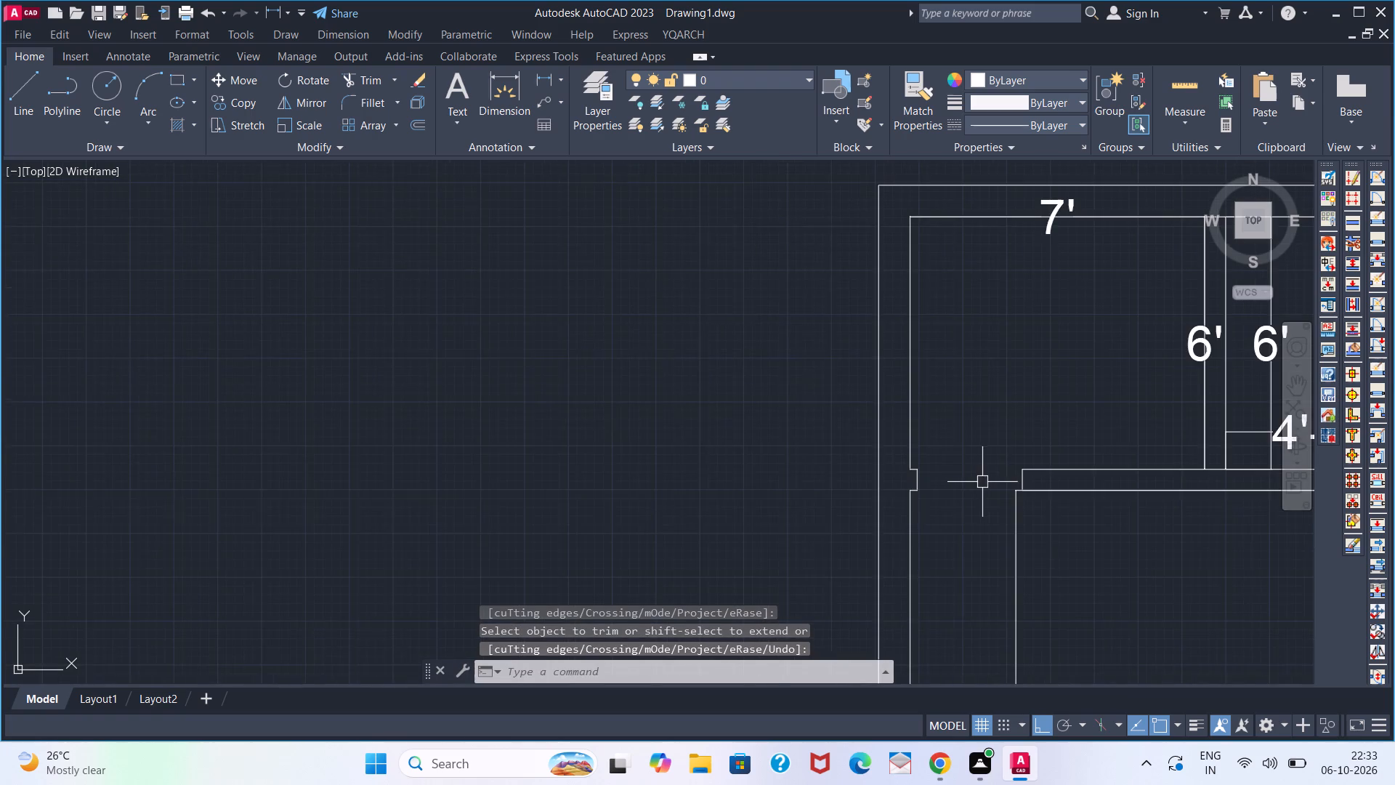
middle_drag(958, 484, 839, 479)
scroll(986, 451, down, 1)
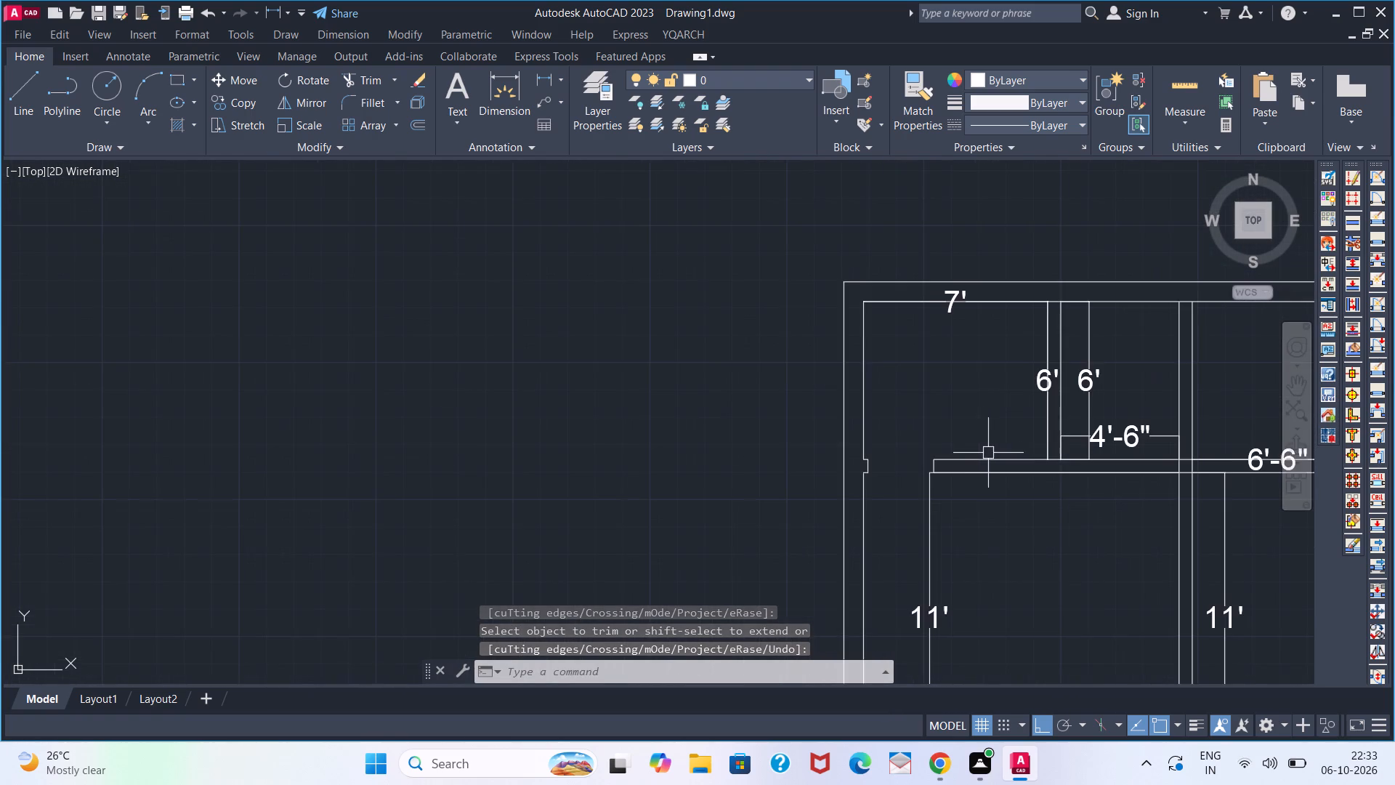
middle_drag(1001, 443, 652, 460)
scroll(737, 479, down, 1)
scroll(817, 481, up, 3)
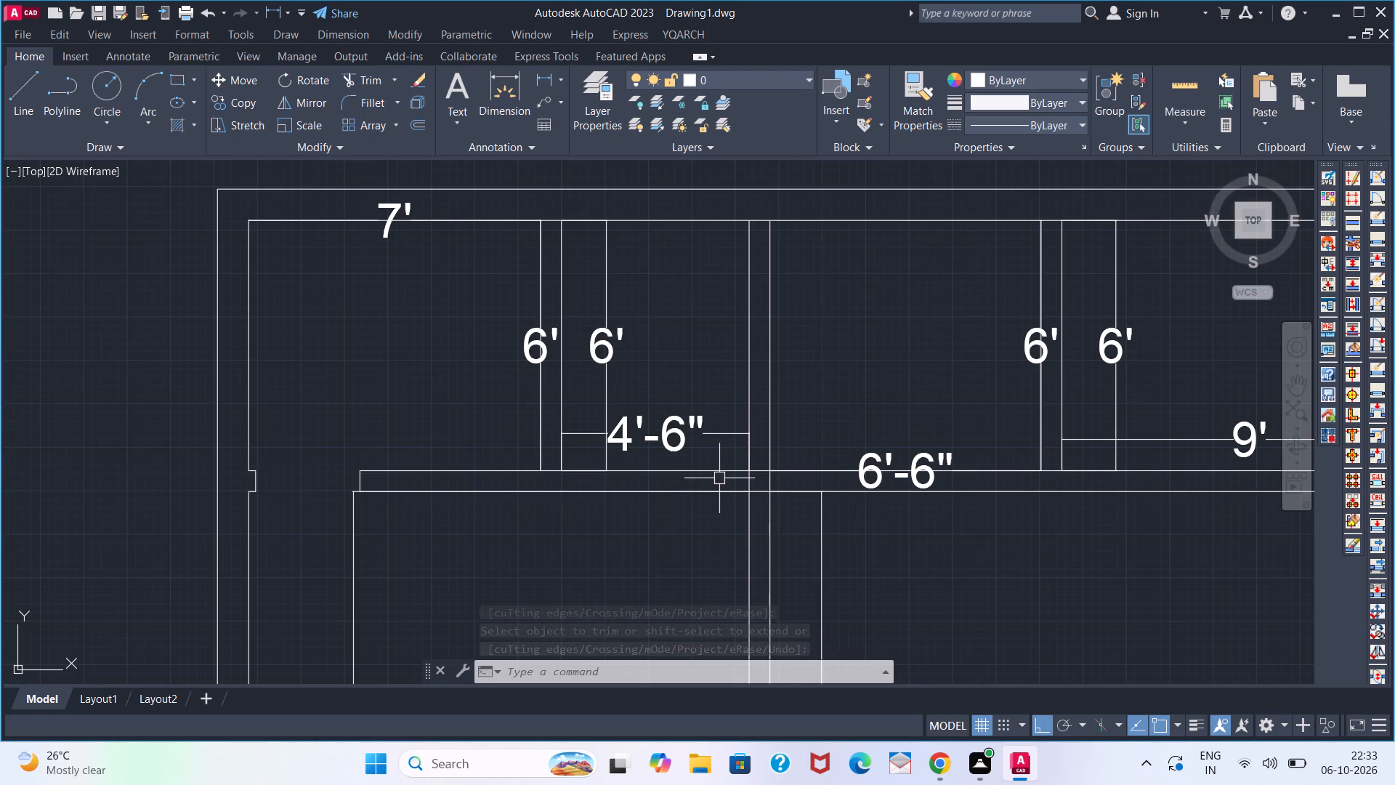
scroll(732, 480, up, 1)
scroll(734, 482, down, 2)
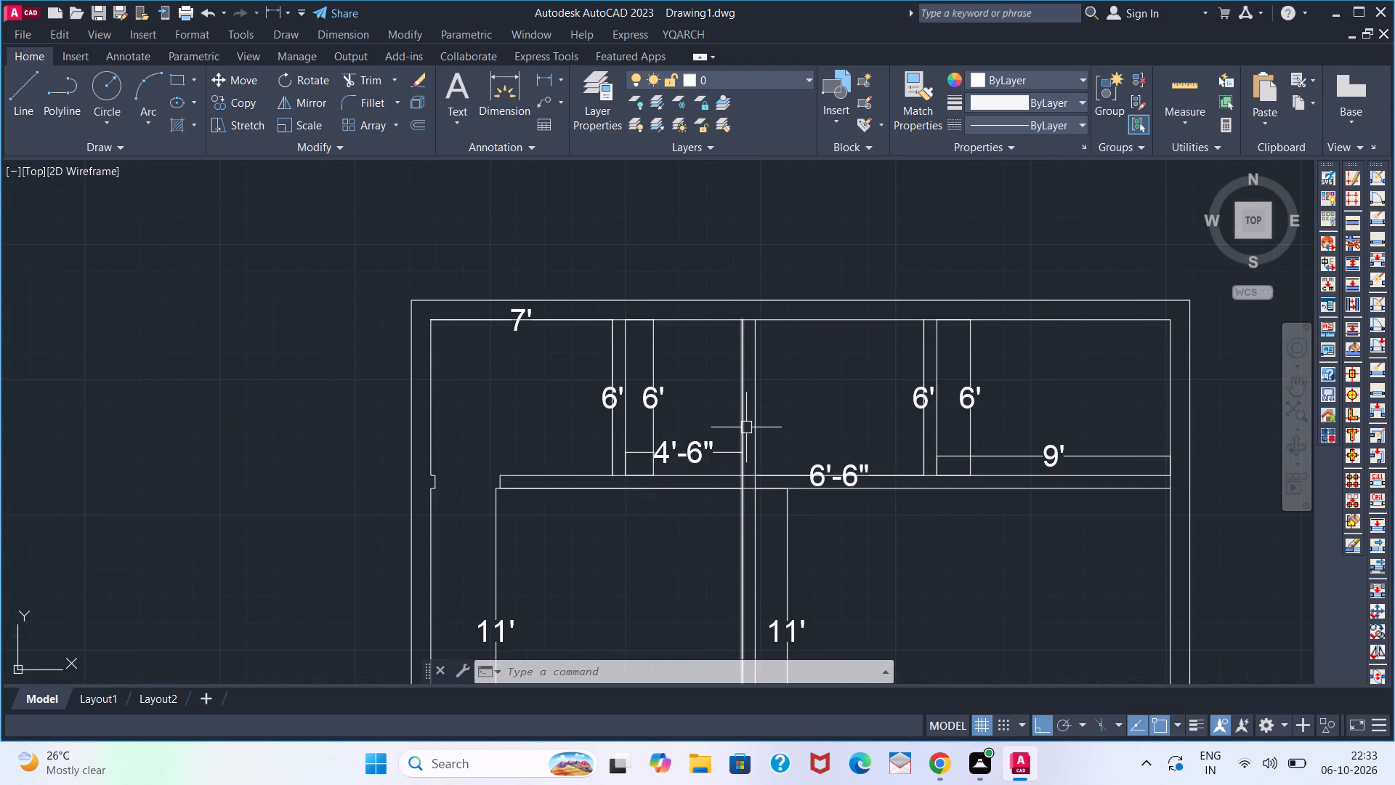
key(o)
key(Return)
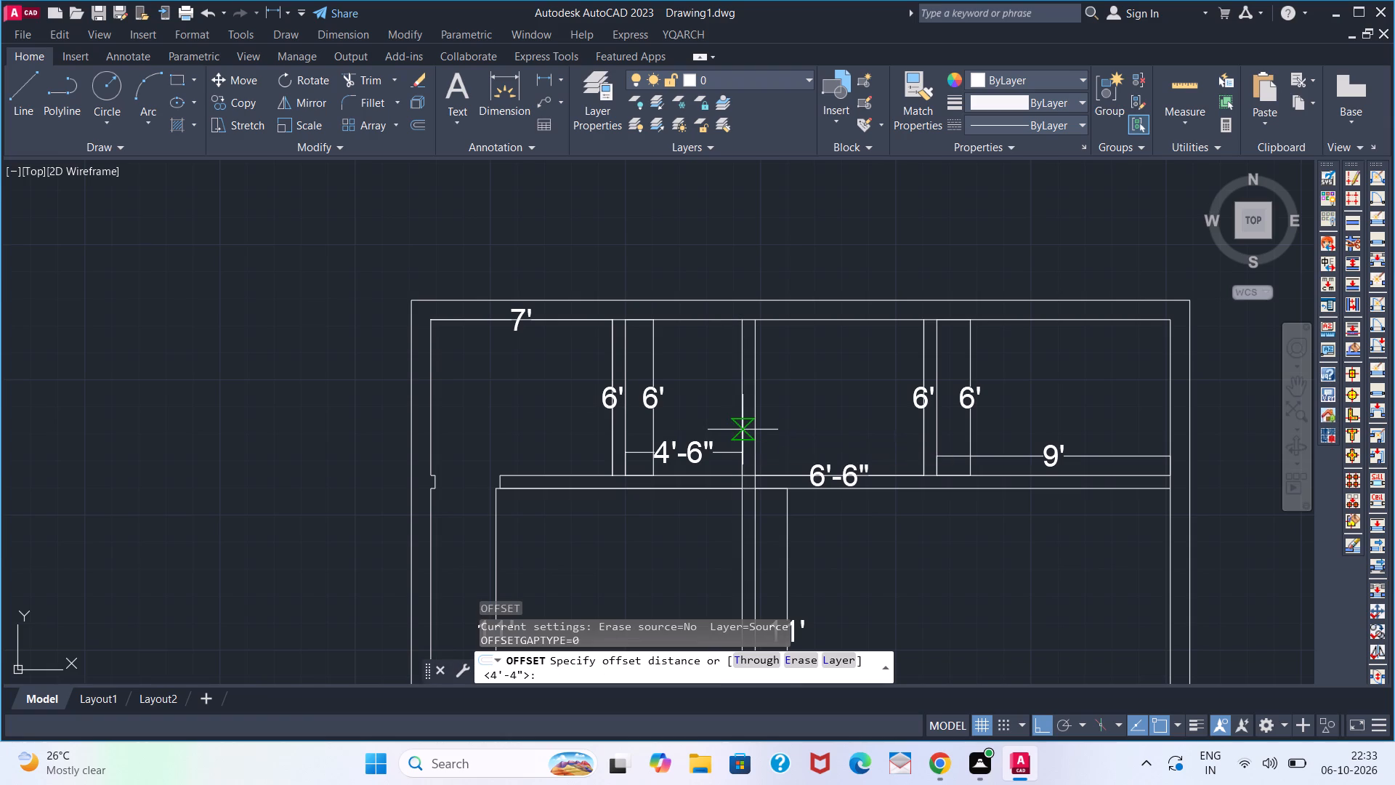
key(2)
key(apostrophe)
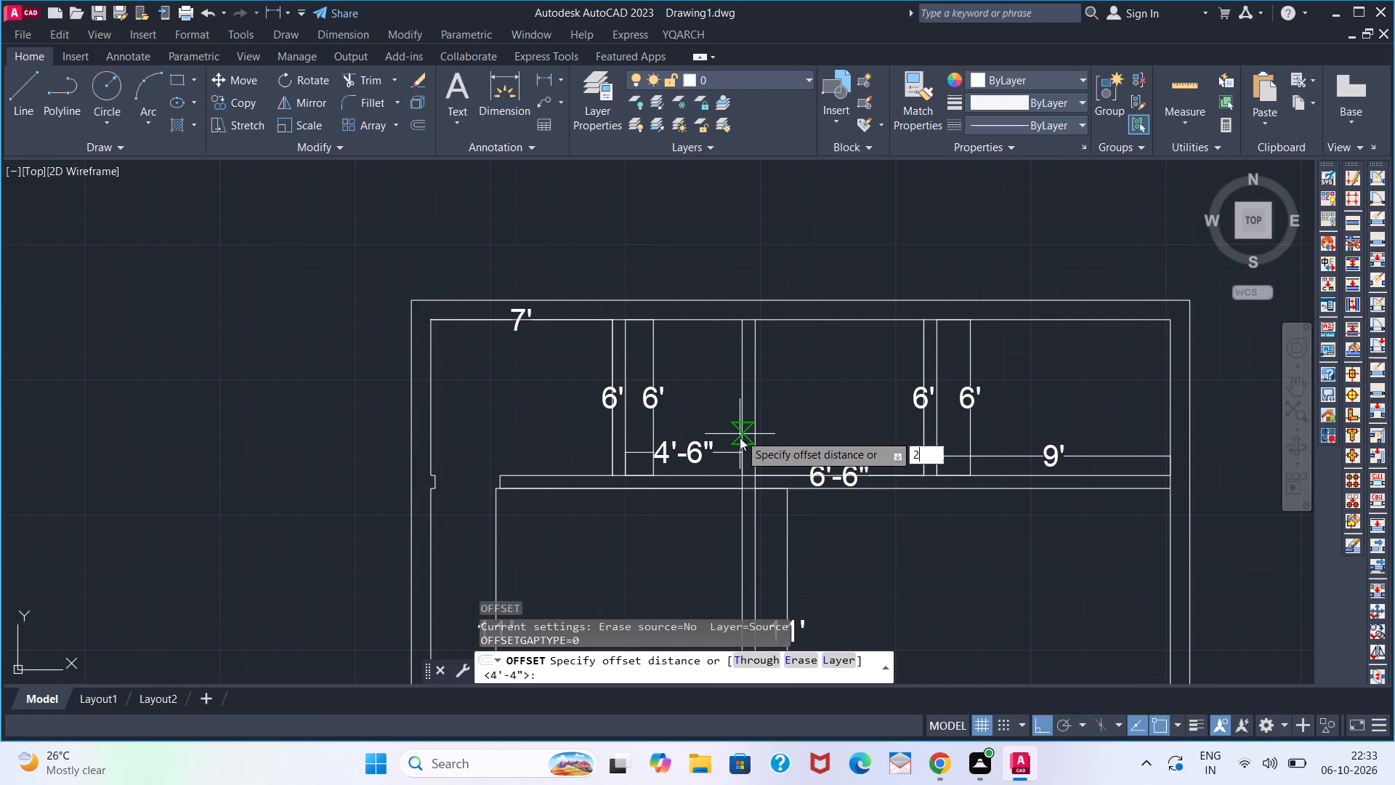
key(8)
key(Return)
click(740, 436)
click(713, 435)
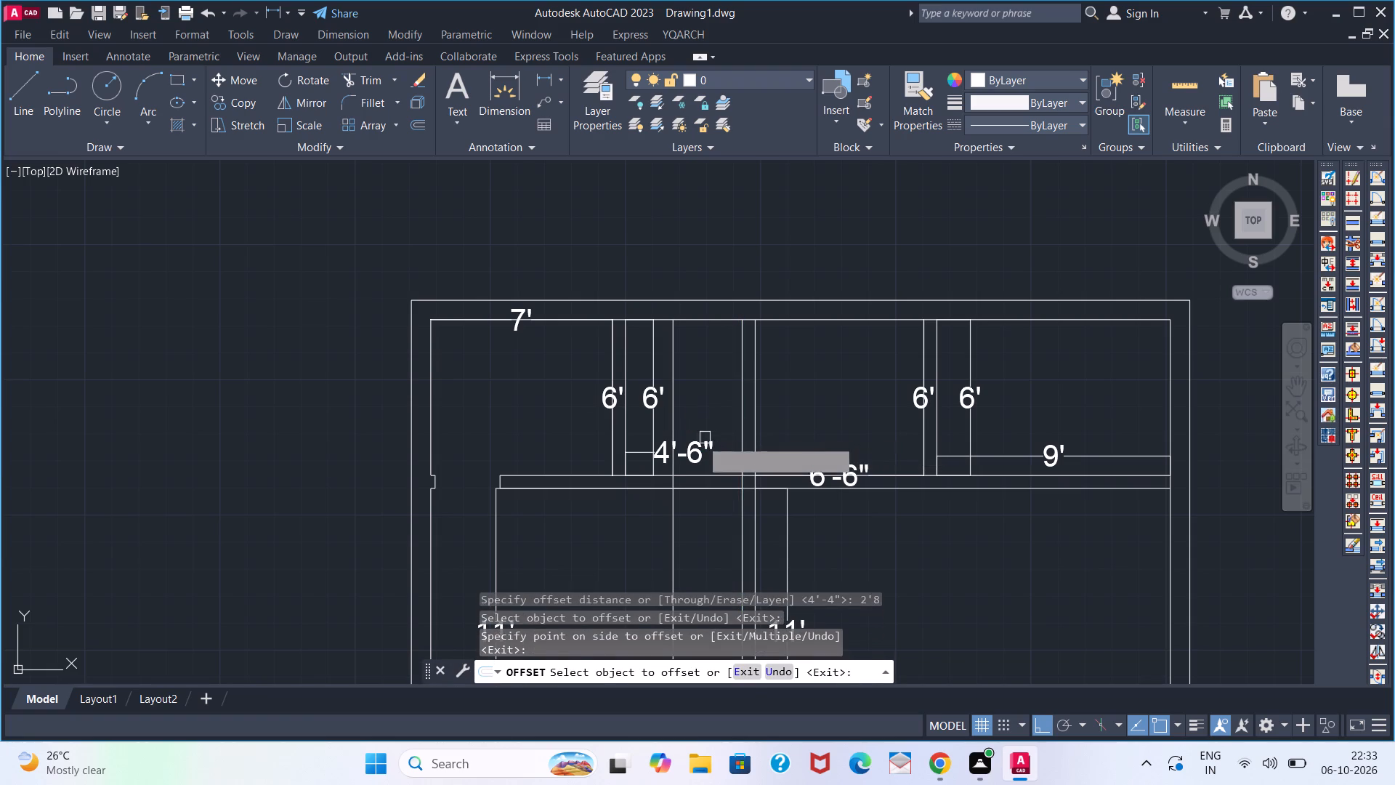
key(space)
Trim both horizontal partition lines across the 2'-8" opening, and remove the offset line's surplus above and below the partition.
text(TR)
key(space)
click(720, 496)
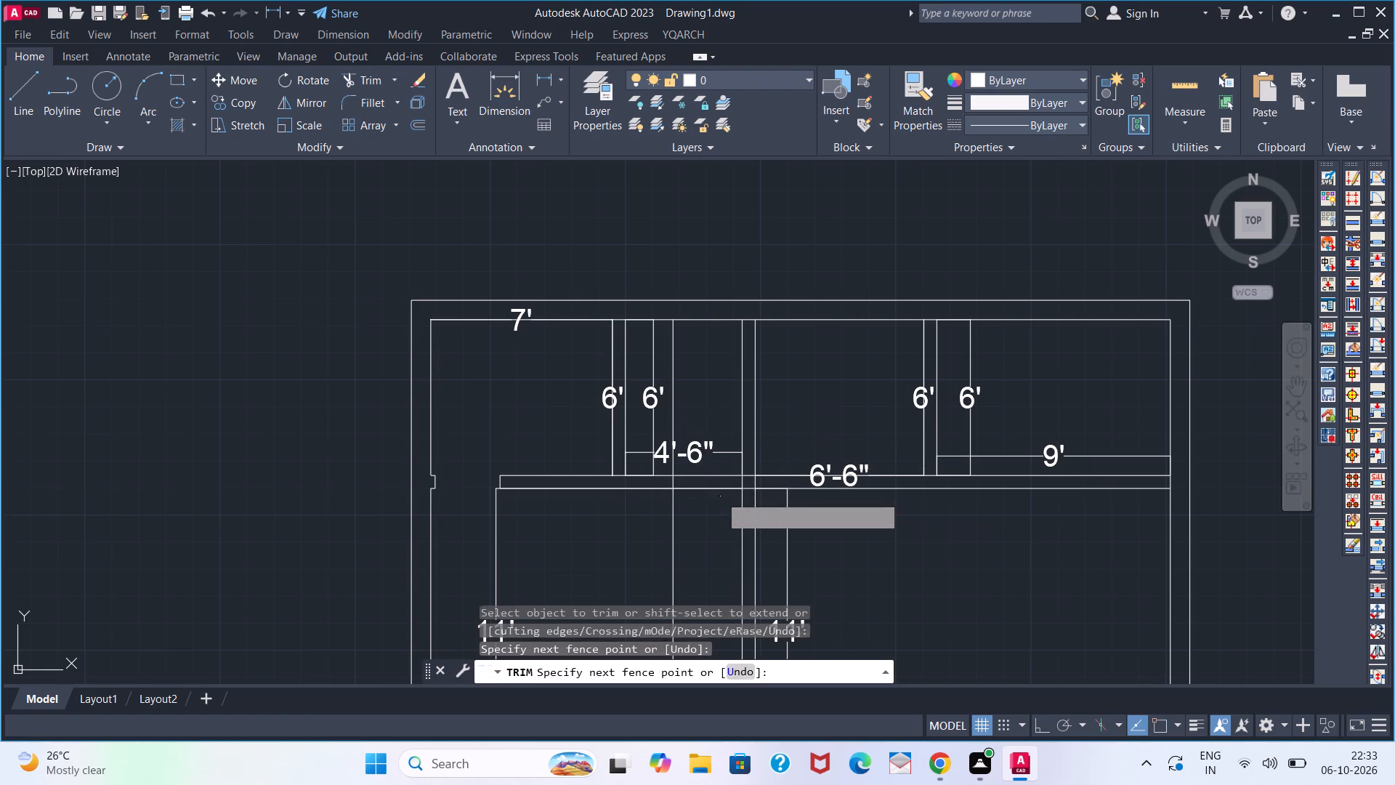
click(720, 470)
click(721, 491)
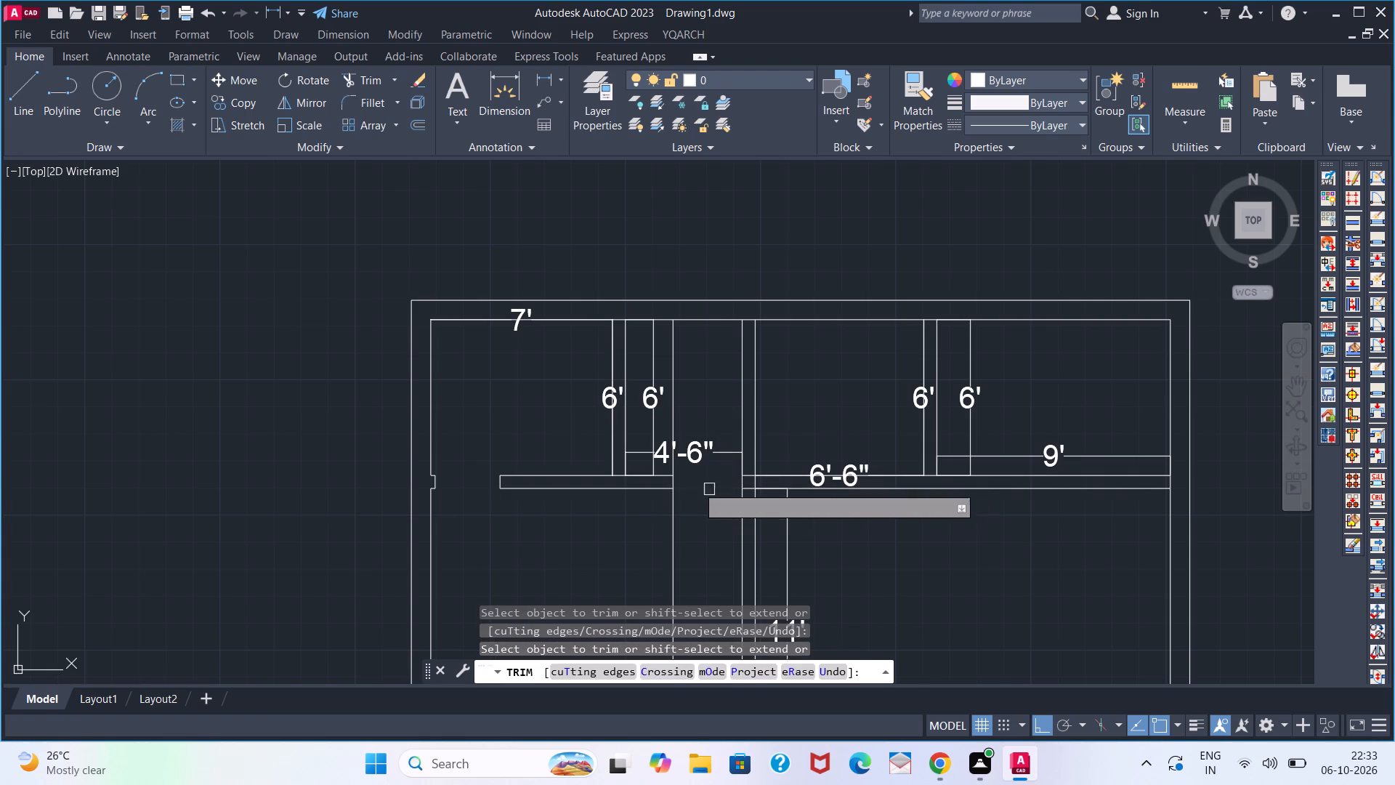
click(672, 411)
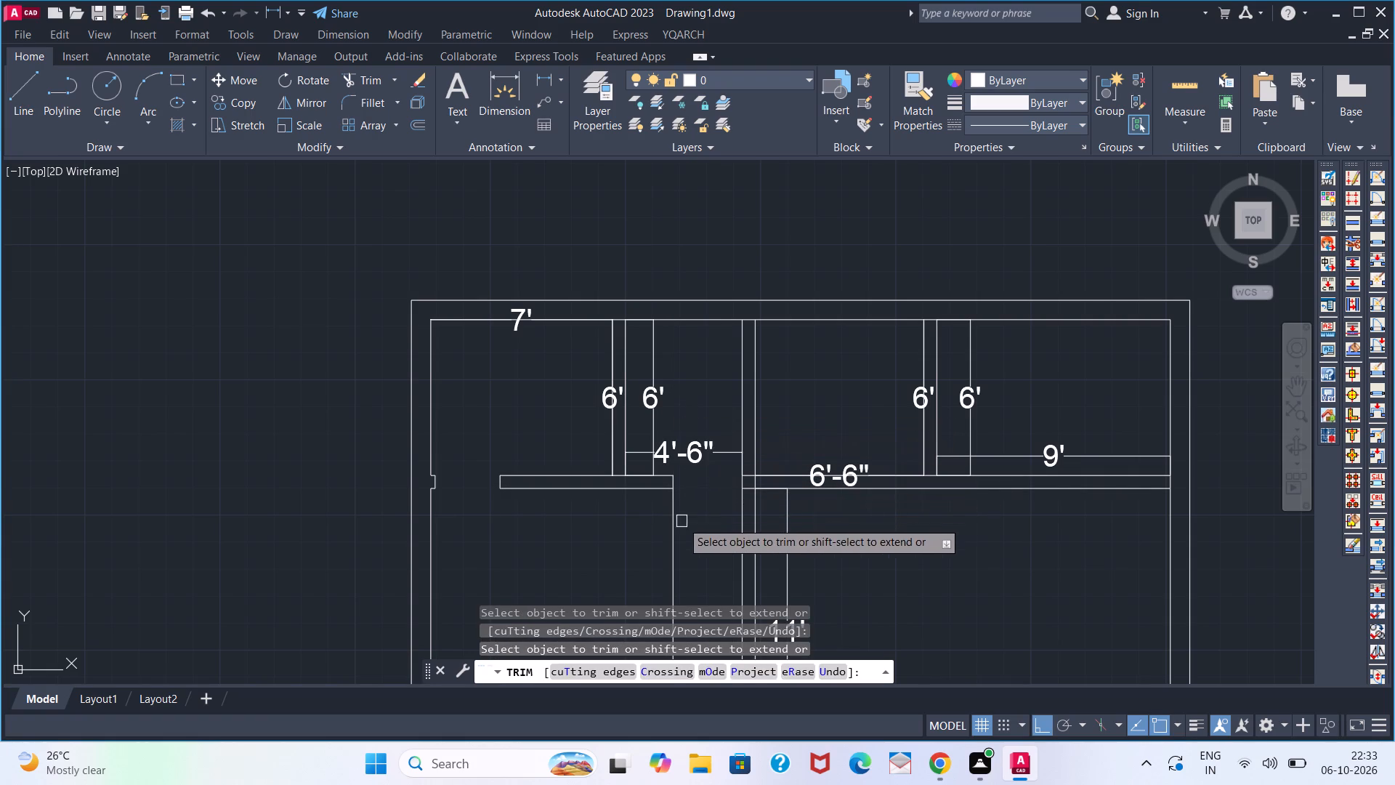
scroll(704, 520, down, 2)
middle_drag(702, 519, 727, 395)
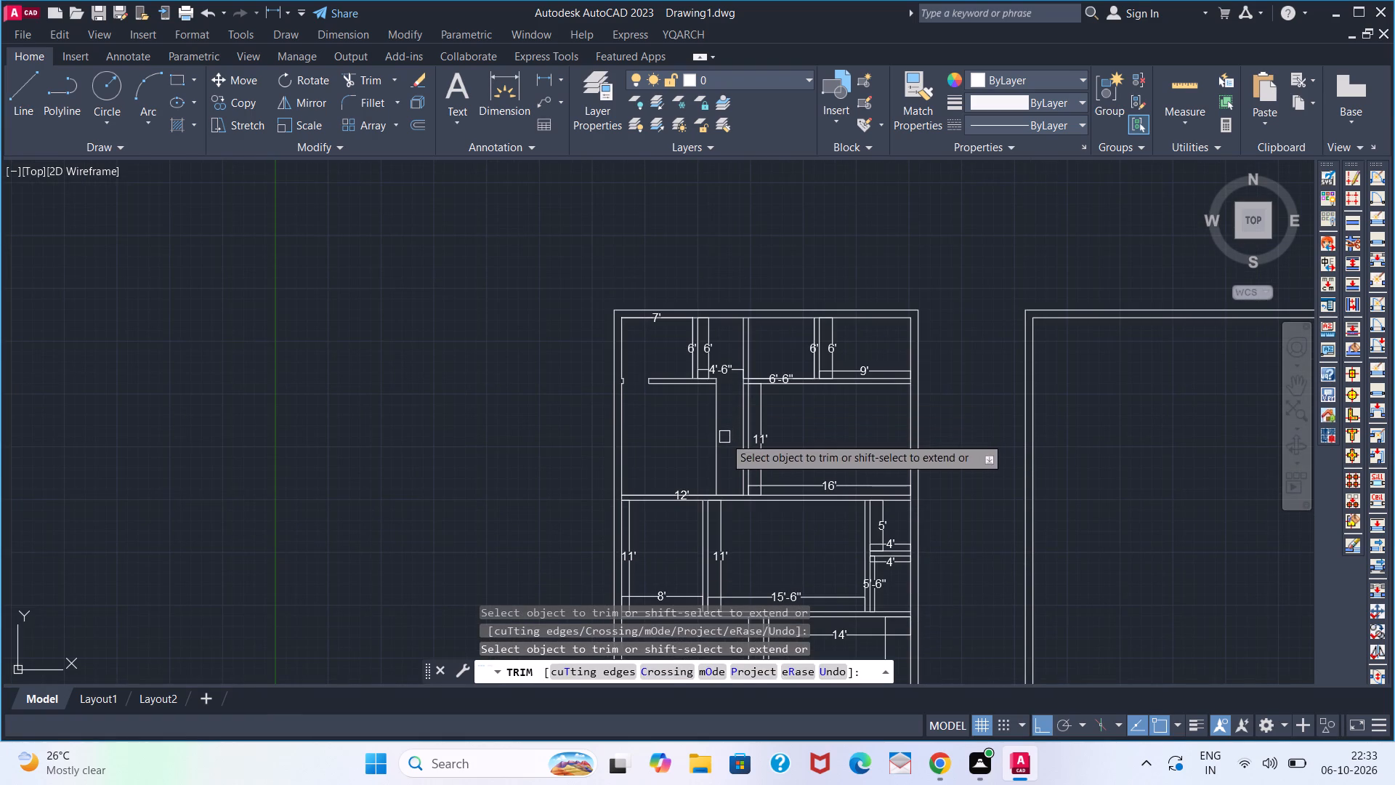
click(724, 437)
click(709, 439)
scroll(719, 402, up, 3)
middle_drag(722, 400, 679, 510)
key(space)
Draw a 2" by 6" jamb outline off the central vertical partition's left face, at the new opening's right side.
key(l)
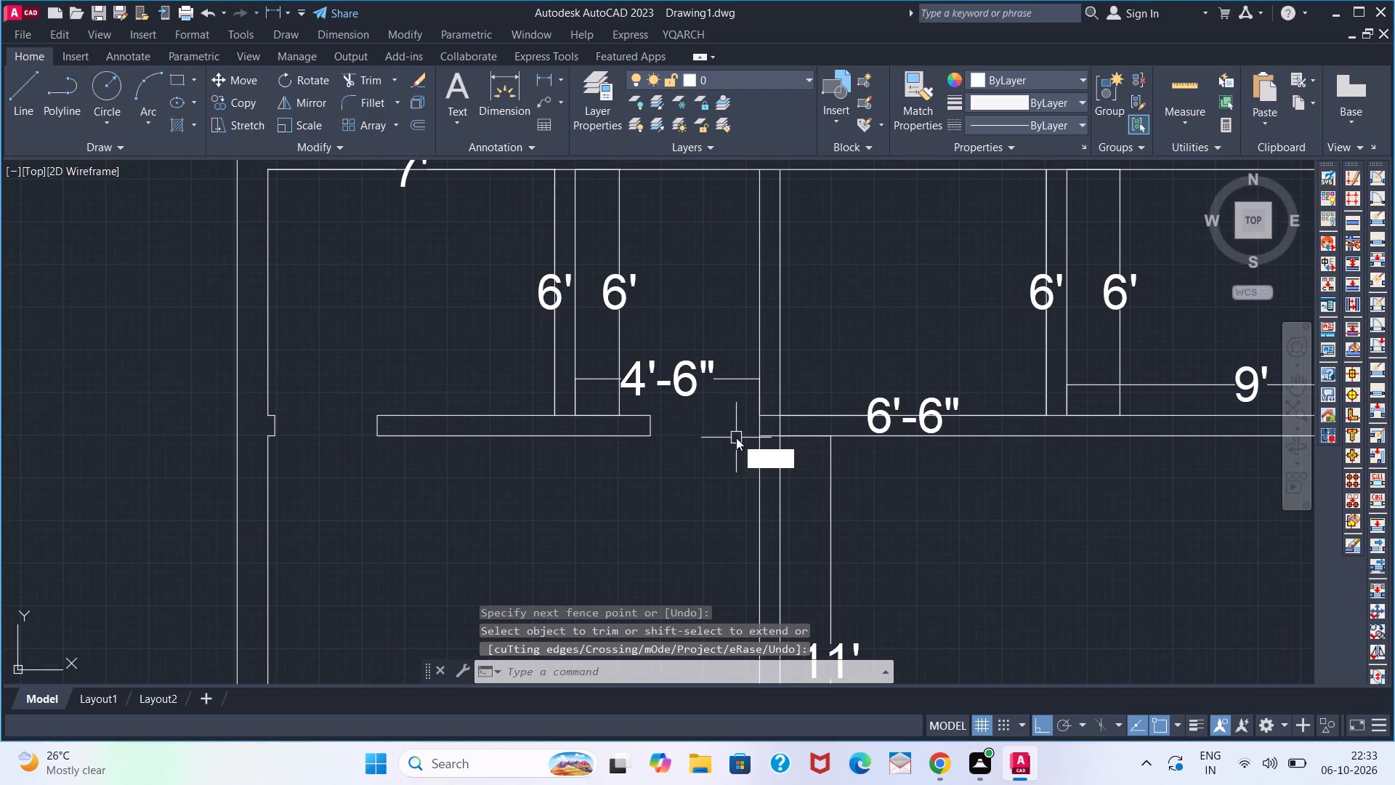
key(Return)
click(751, 418)
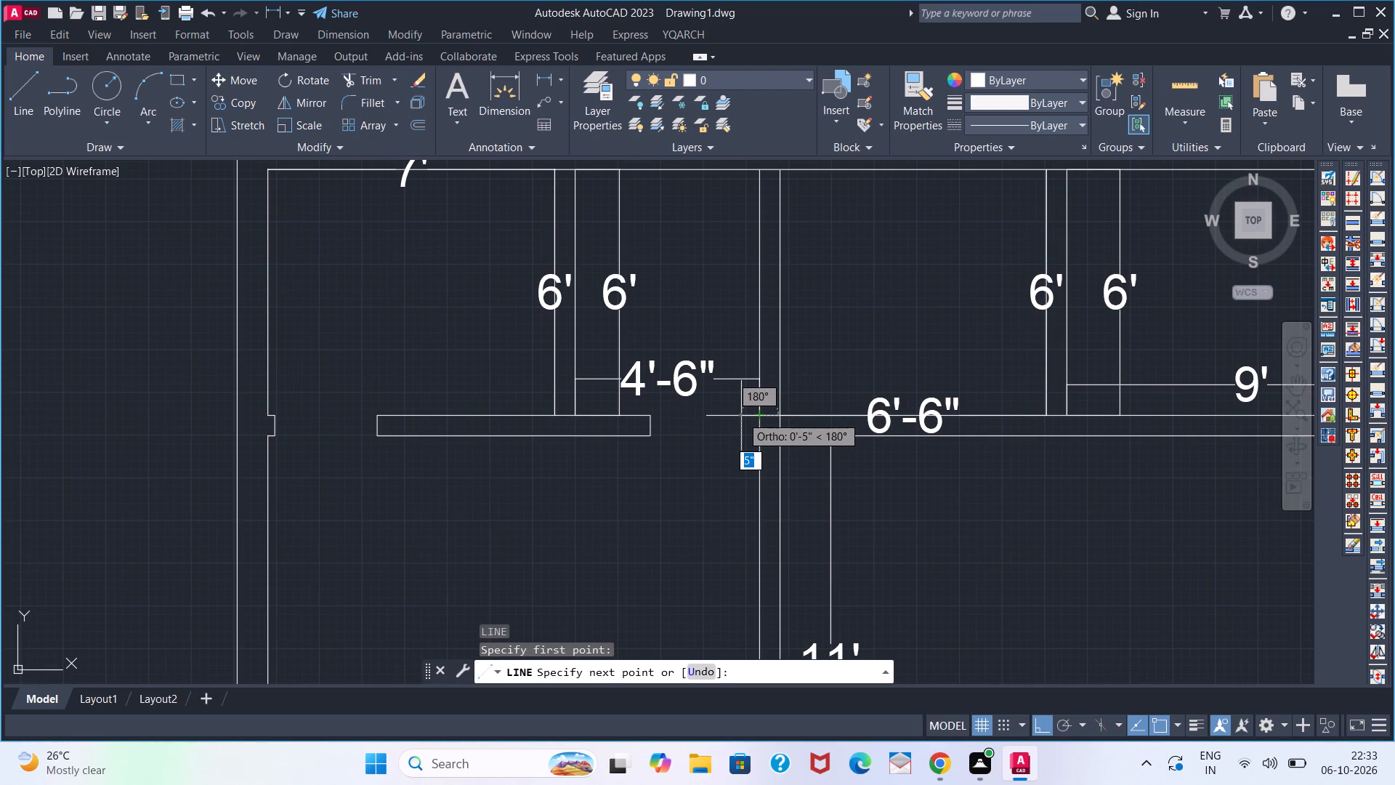
key(2)
key(Return)
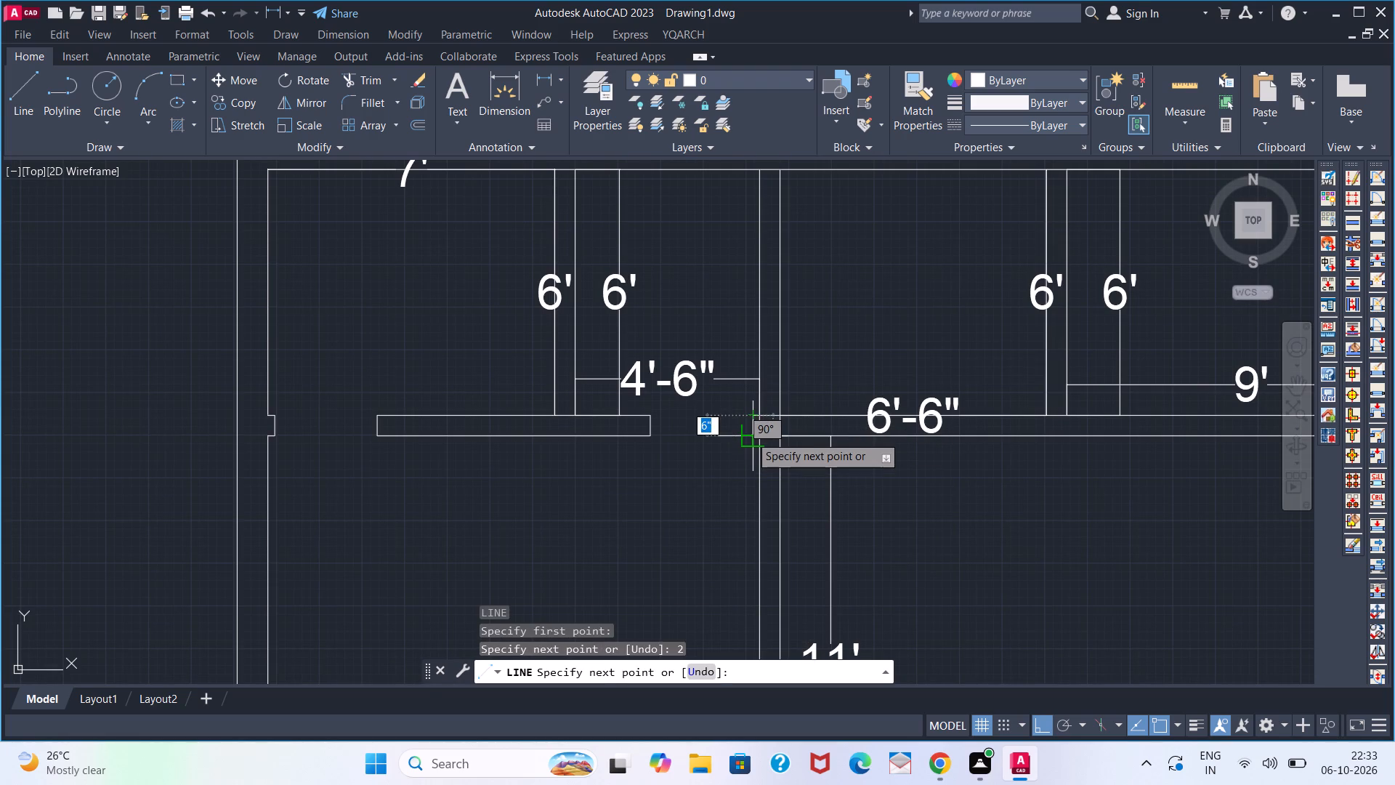
key(6)
key(Return)
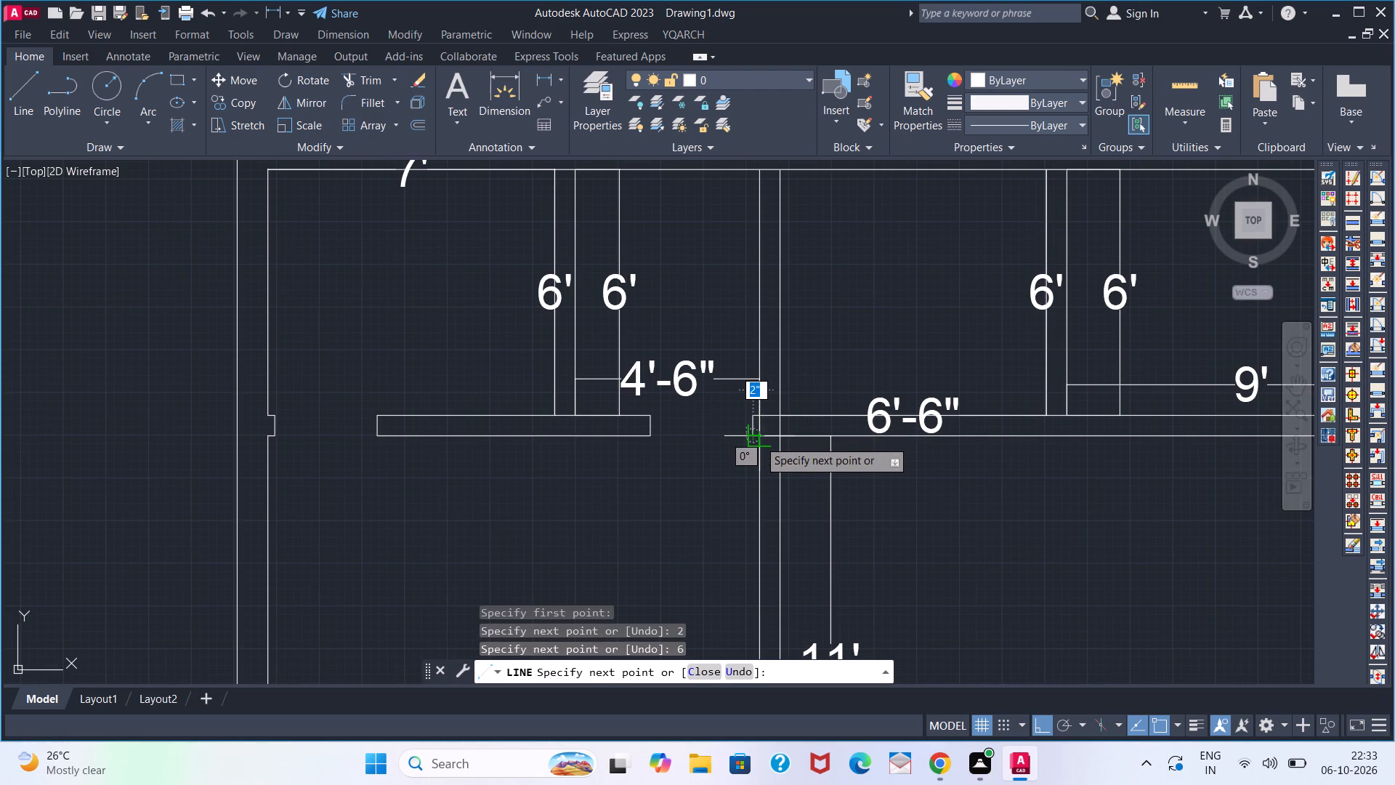
scroll(759, 440, up, 2)
click(760, 440)
key(space)
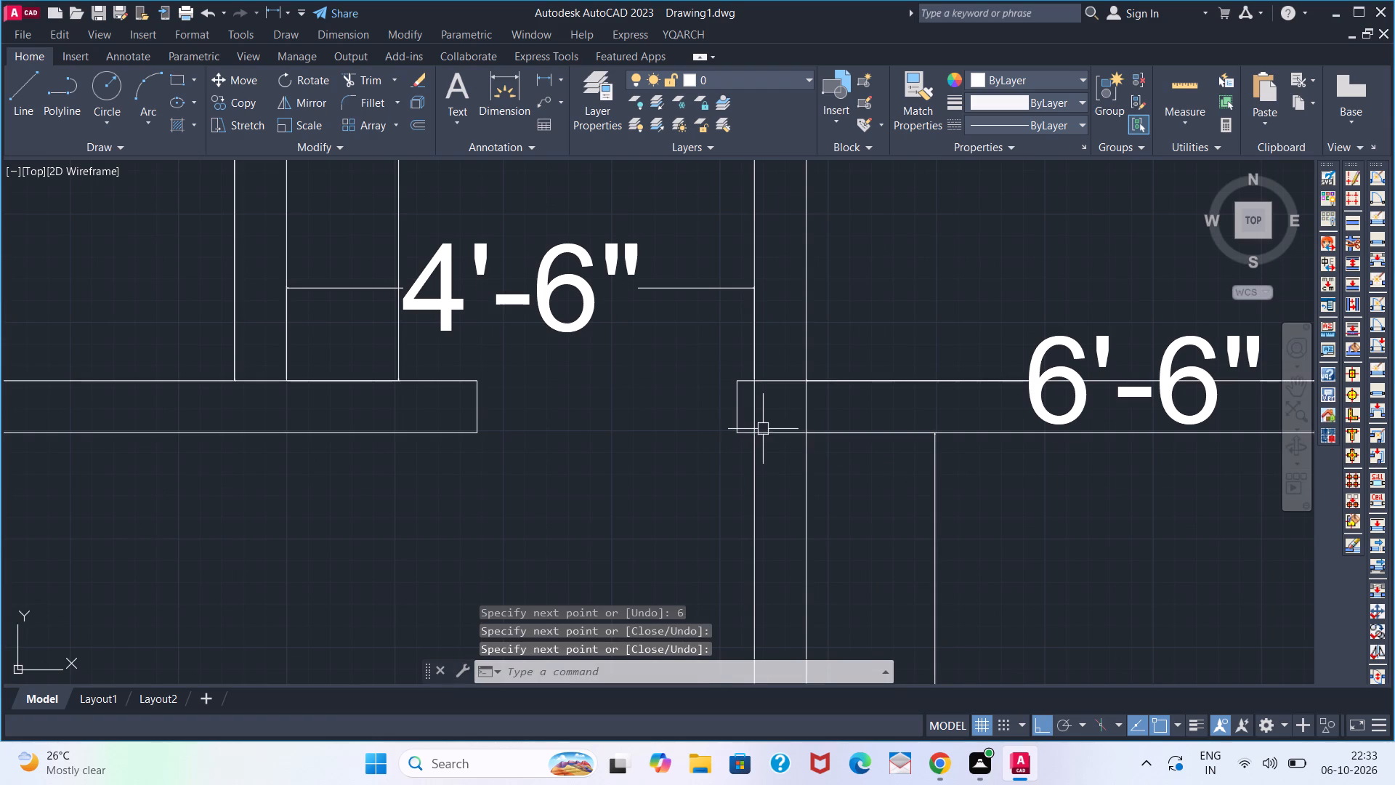
Trim the vertical partition's left line where it crosses between the new jamb's edges.
text(TR)
key(space)
click(754, 412)
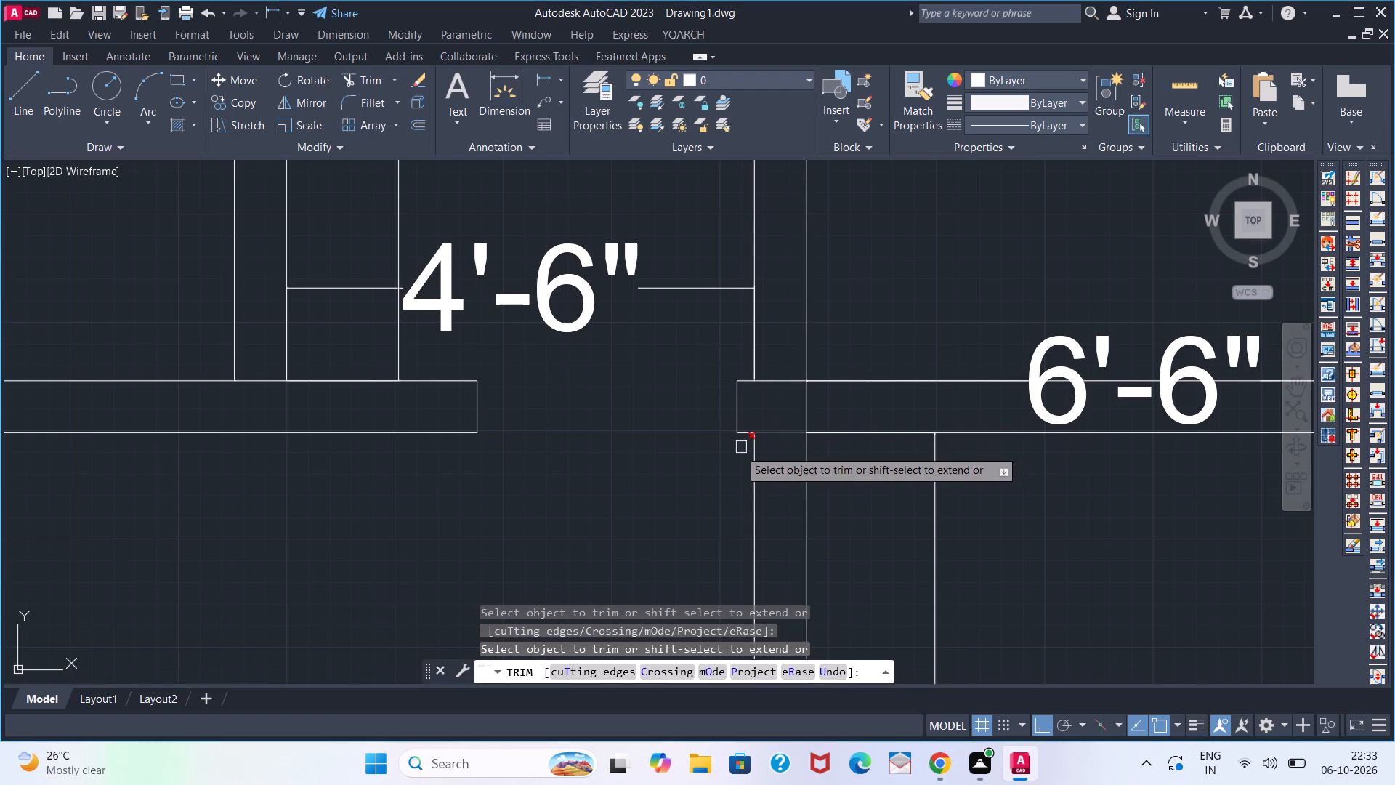
key(space)
Offset the right face of the central vertical partition 2'-8" to the right, into the 6'-6" wide room.
scroll(756, 496, down, 3)
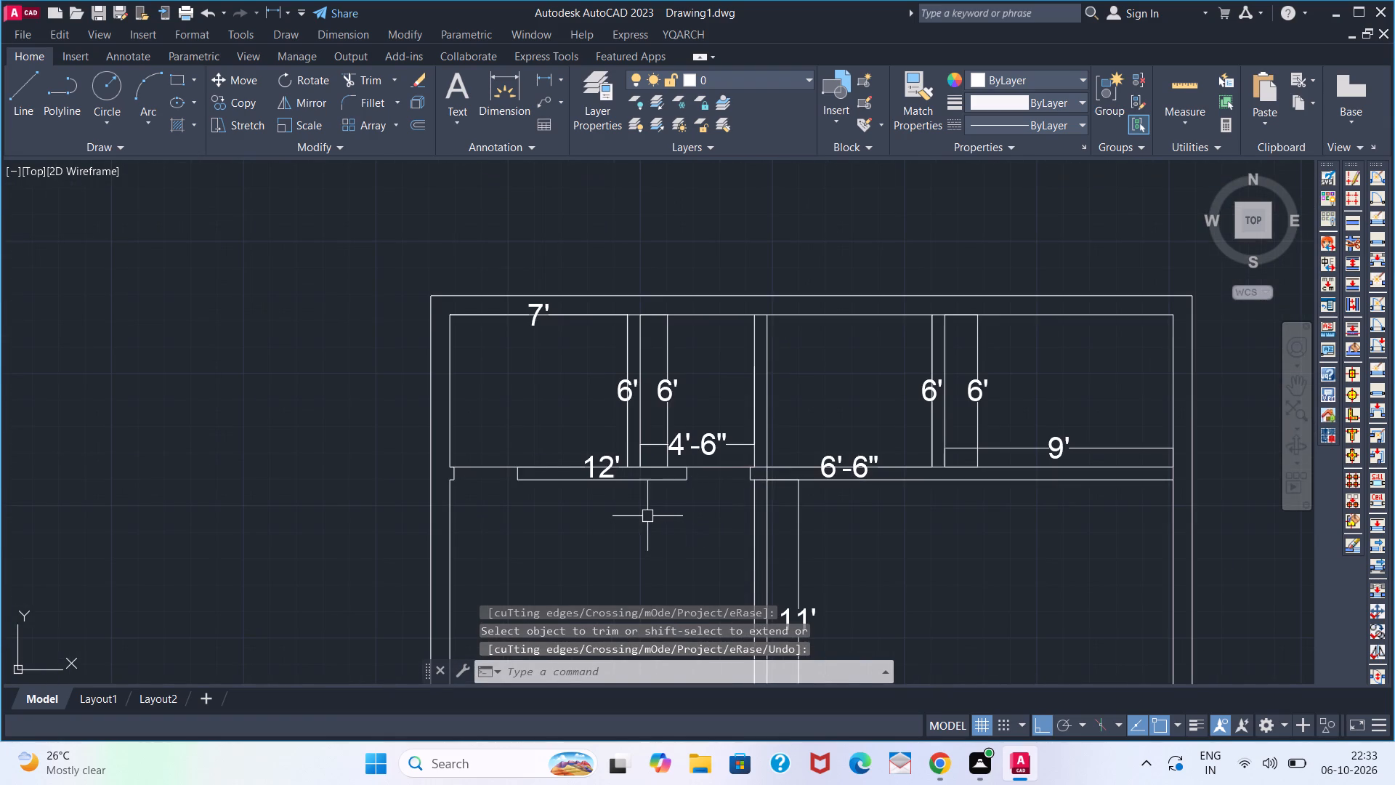
middle_drag(647, 512, 700, 358)
scroll(692, 406, down, 2)
middle_drag(696, 448, 585, 427)
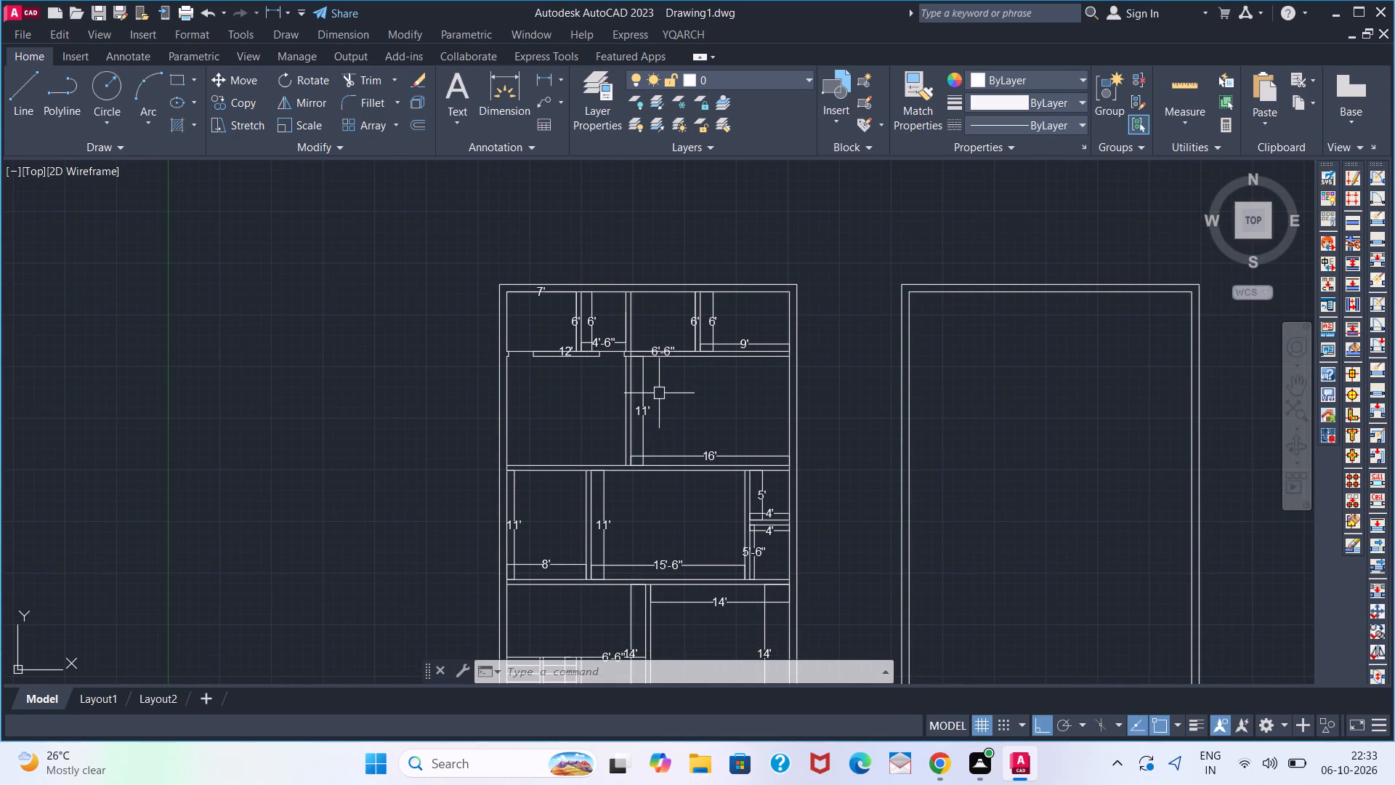
scroll(660, 394, up, 1)
scroll(660, 394, down, 1)
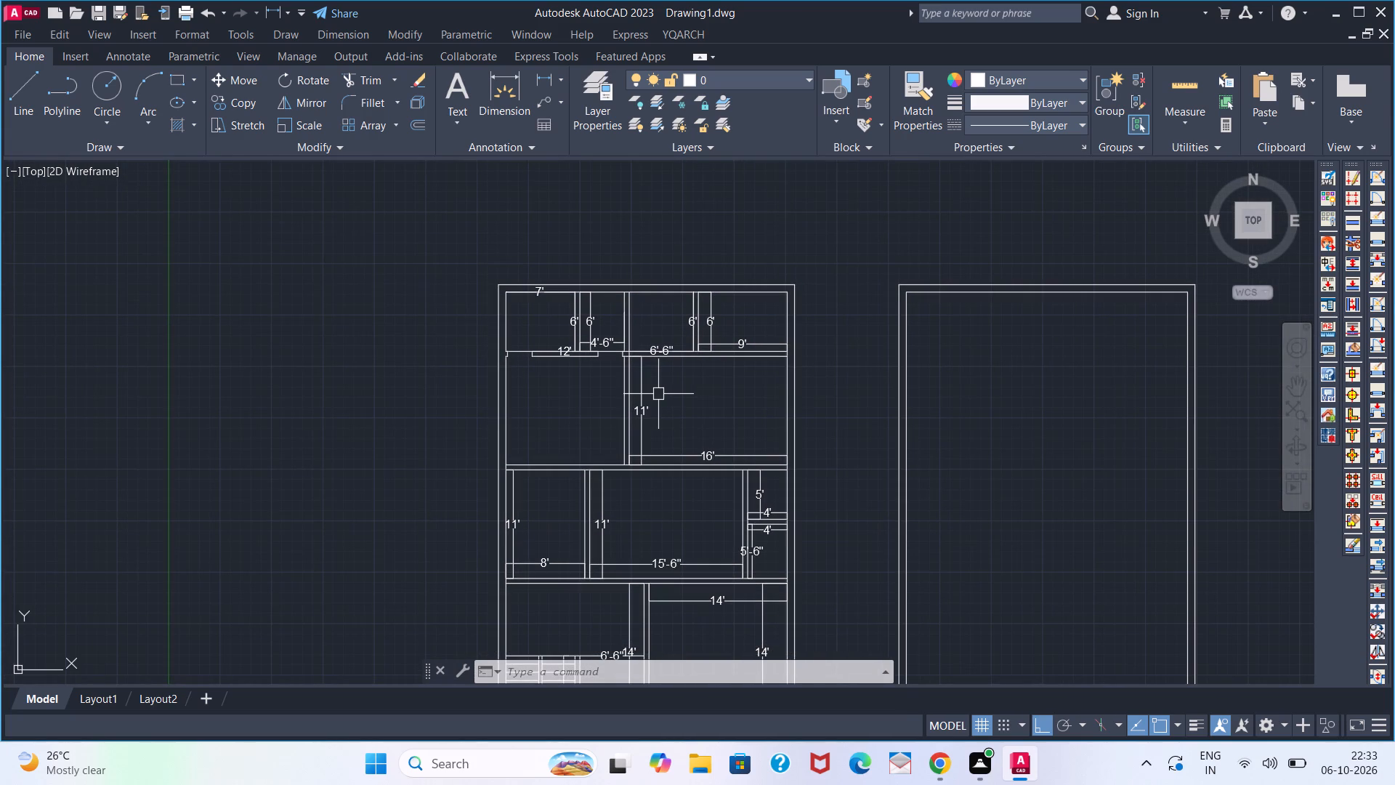
scroll(650, 398, up, 1)
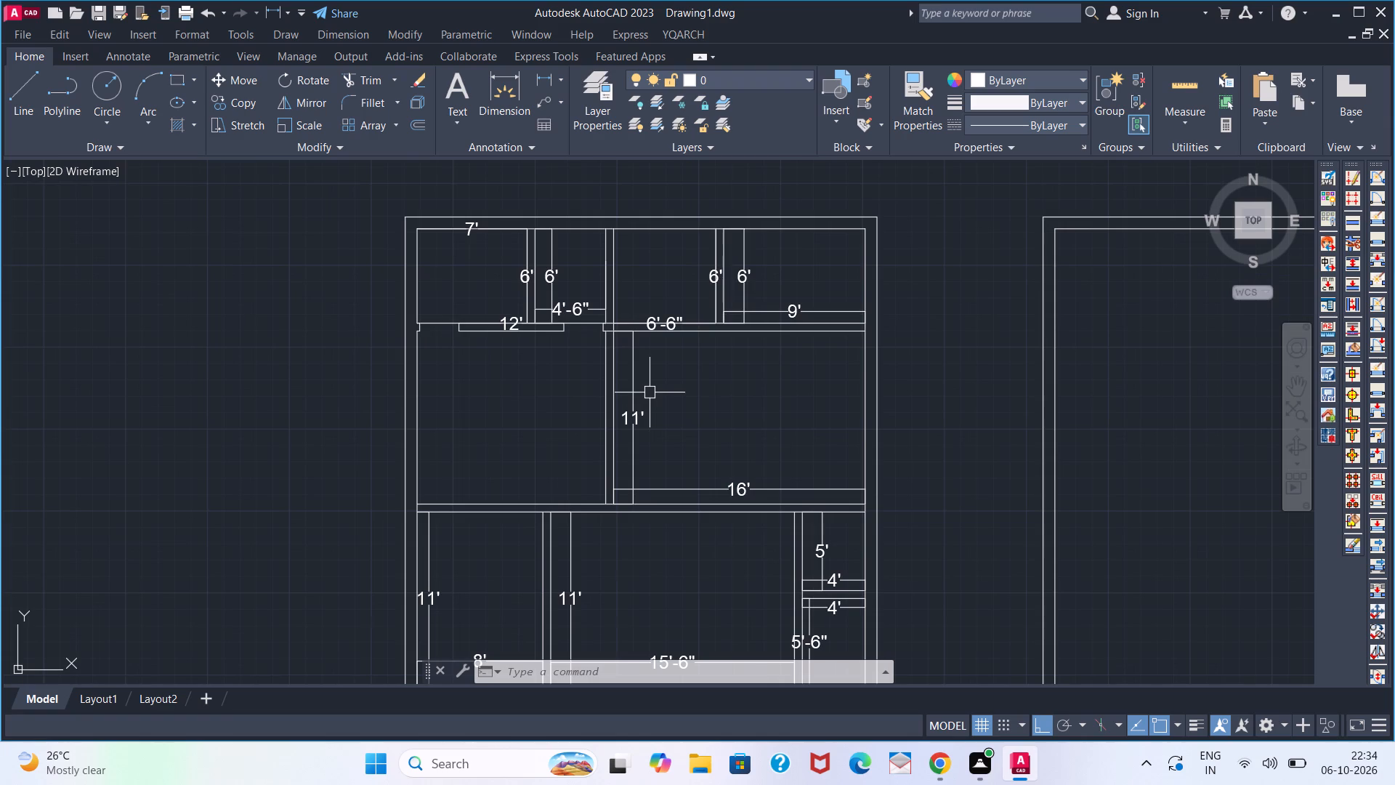
scroll(634, 338, up, 1)
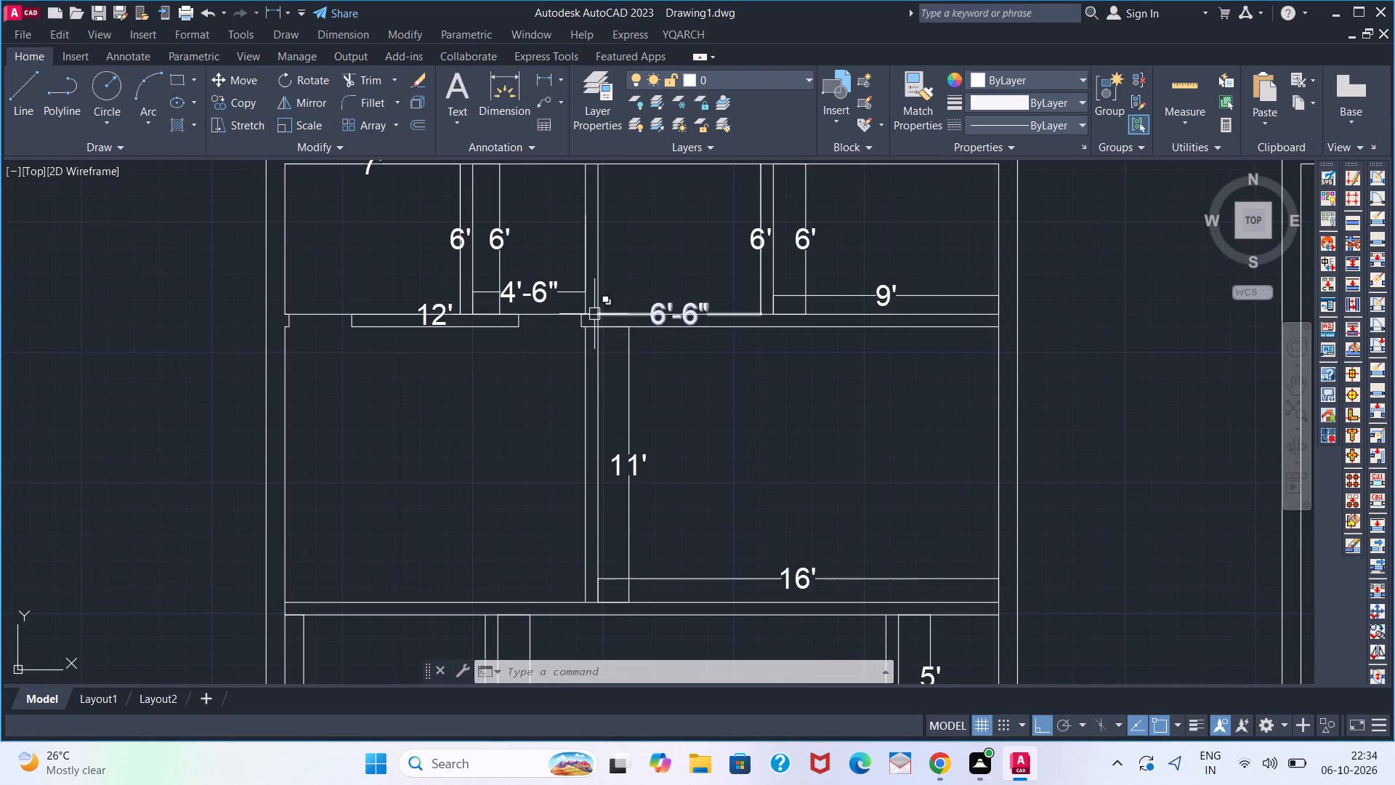
key(o)
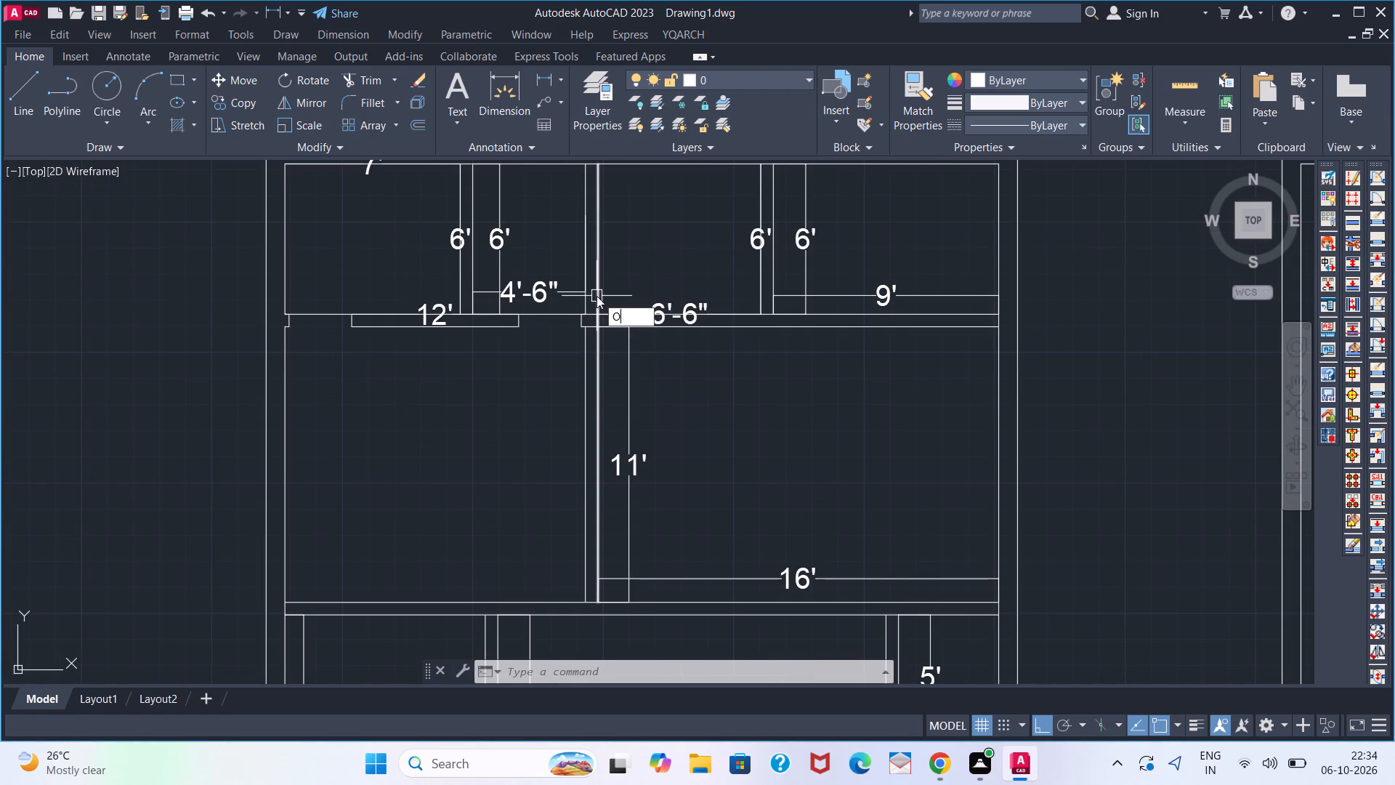
key(Return)
text(2'8)
key(Return)
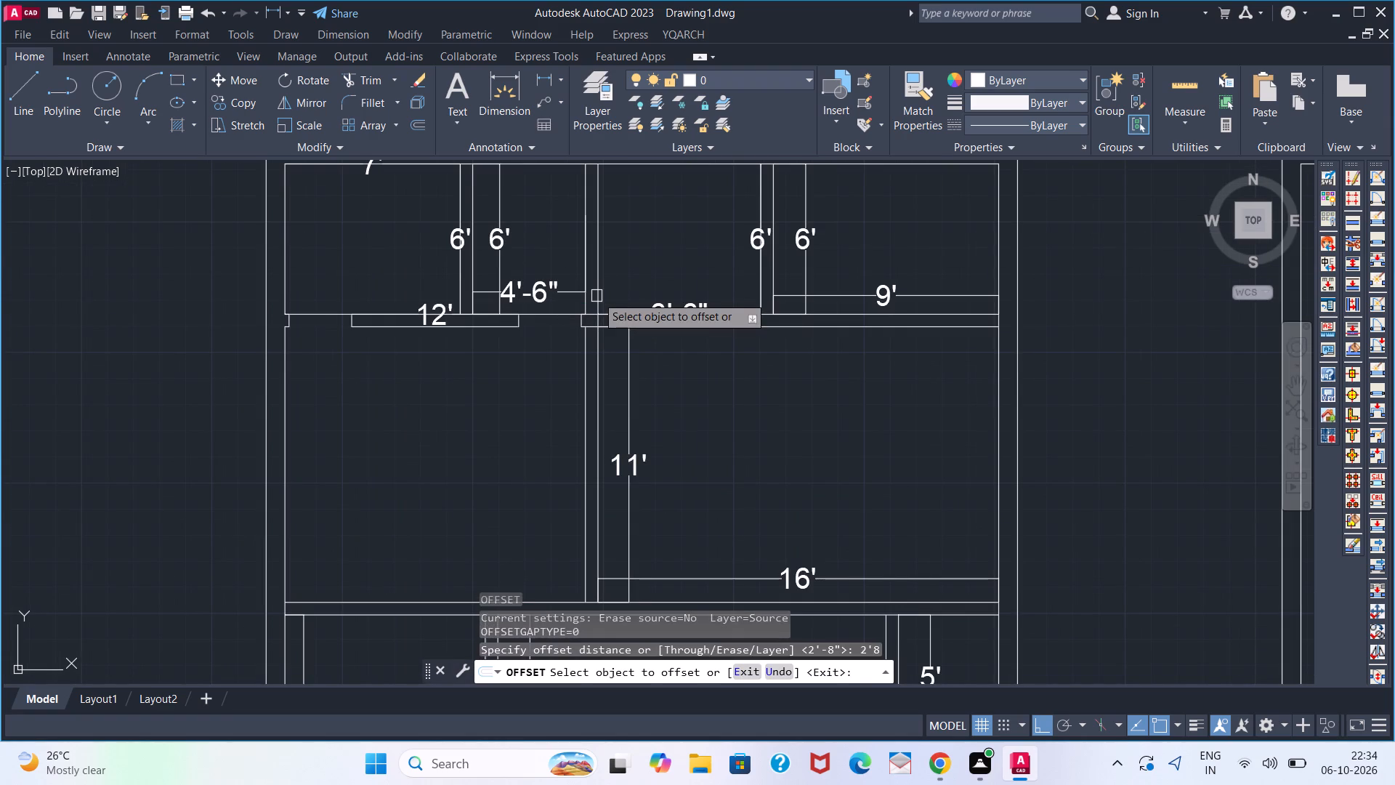
click(597, 297)
click(731, 278)
key(space)
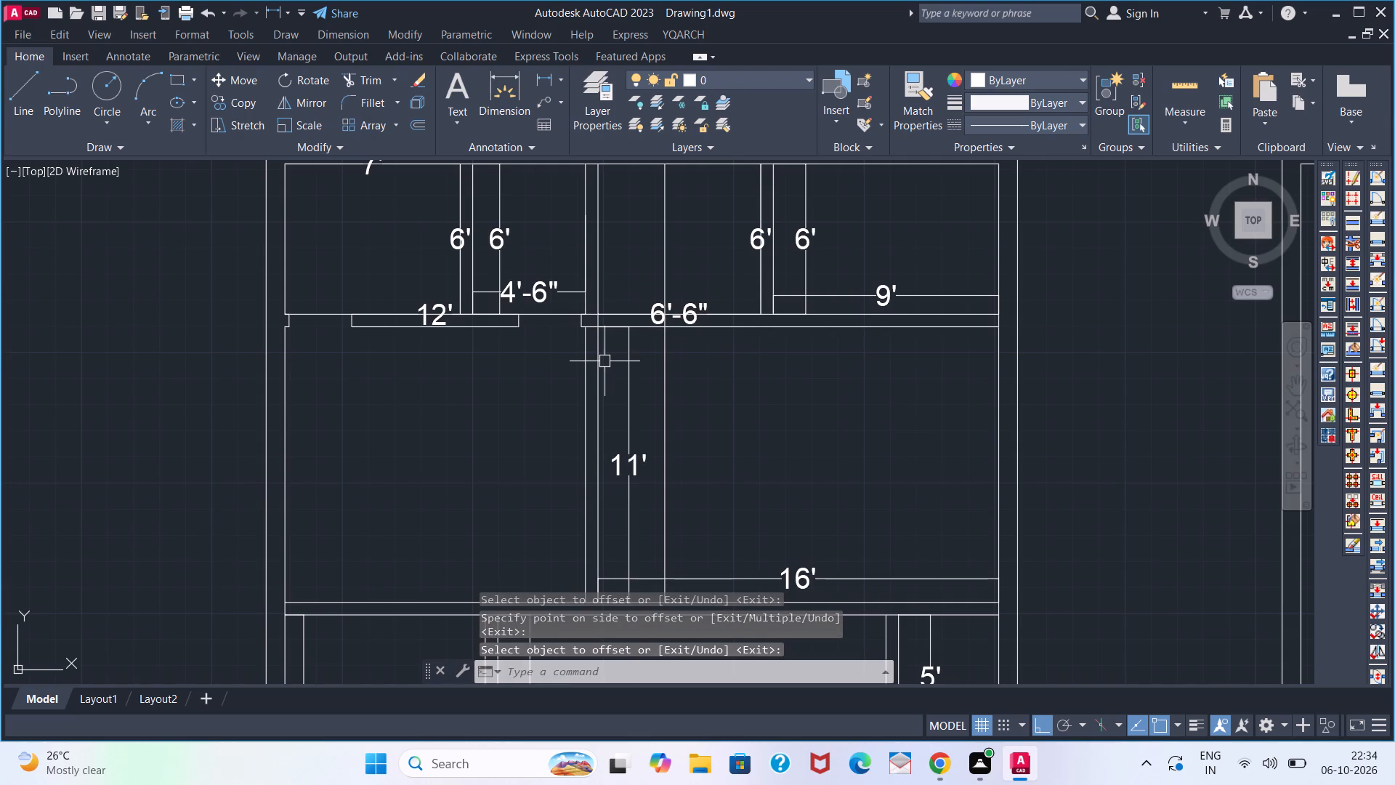
Trim both horizontal partition lines across the 2'-8" opening right of the central partition, and remove the 6'-6" and 11' dimensions there.
text(TR)
key(space)
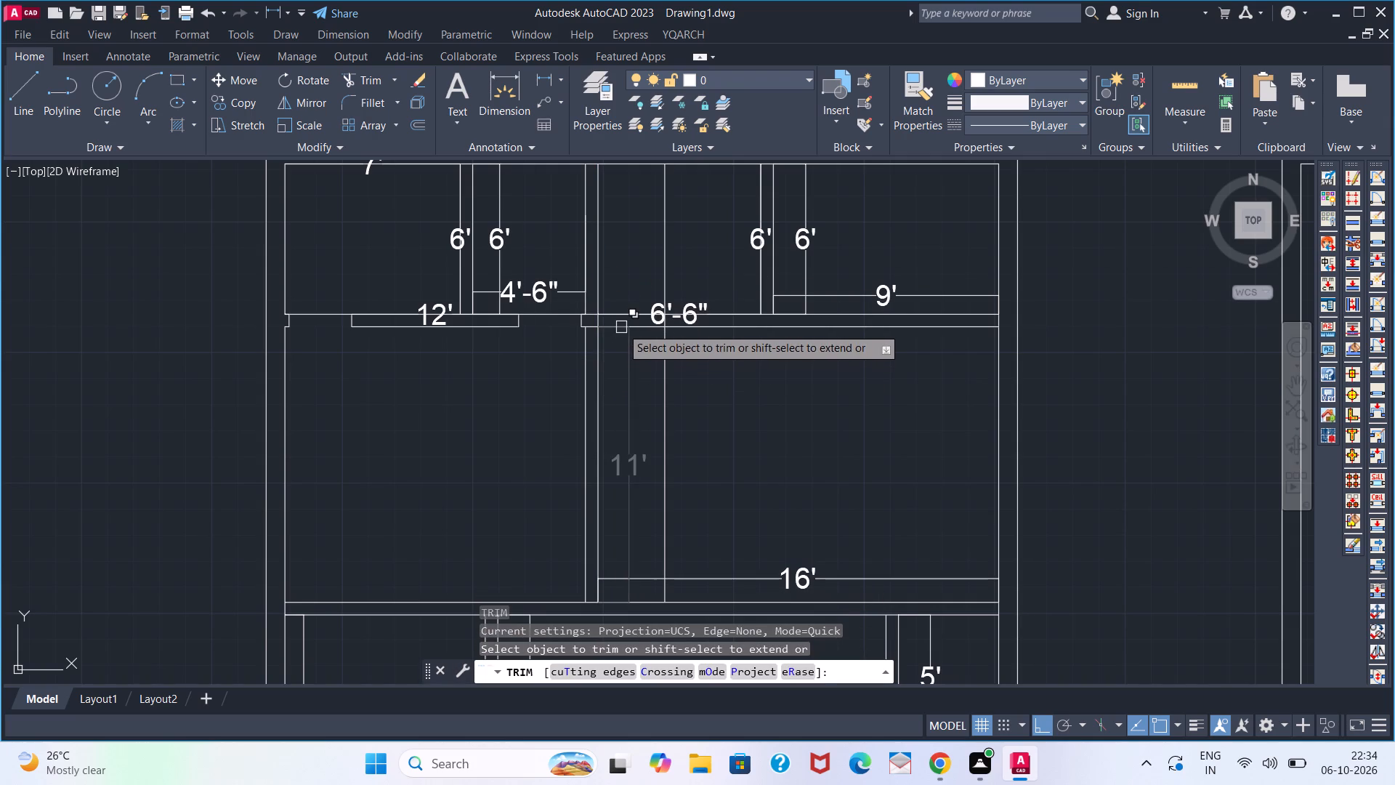
click(621, 315)
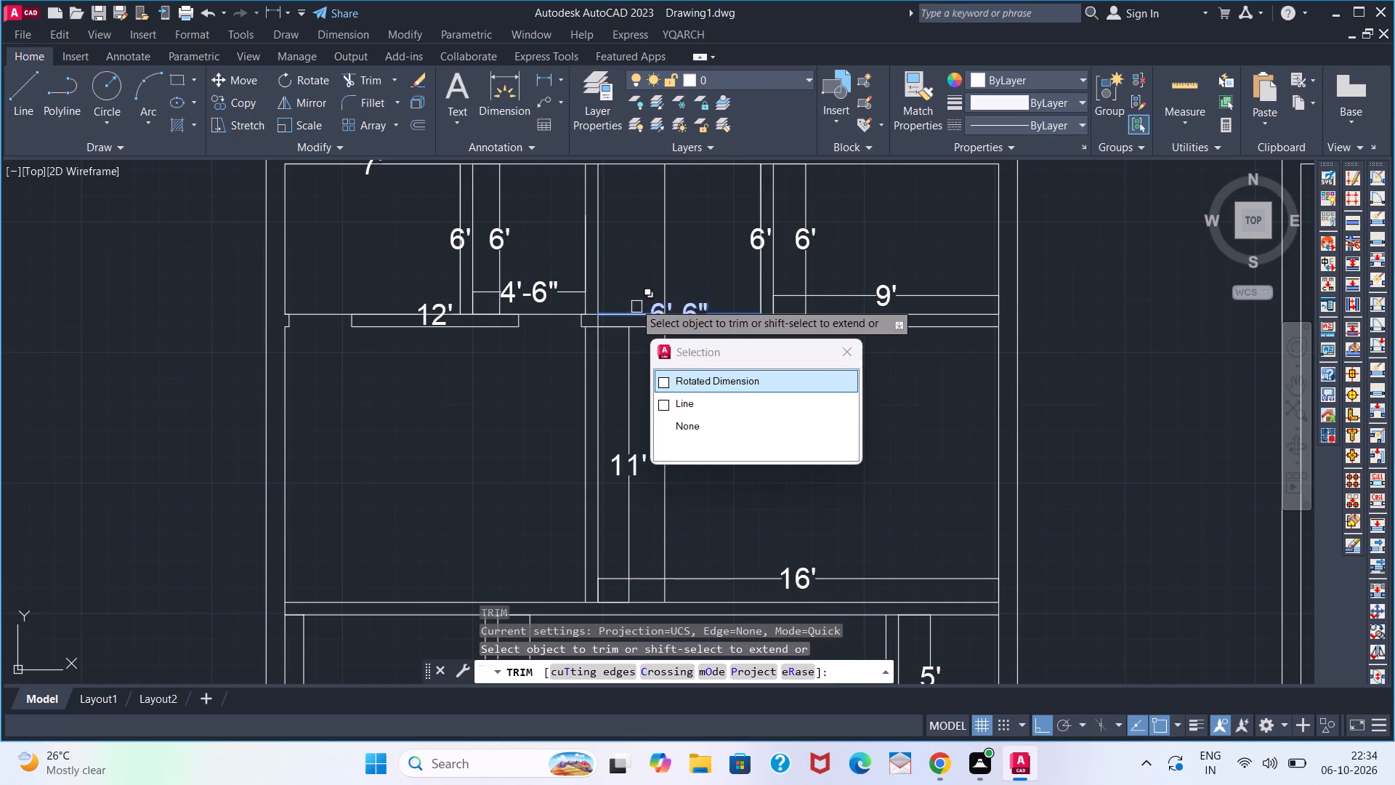
click(675, 396)
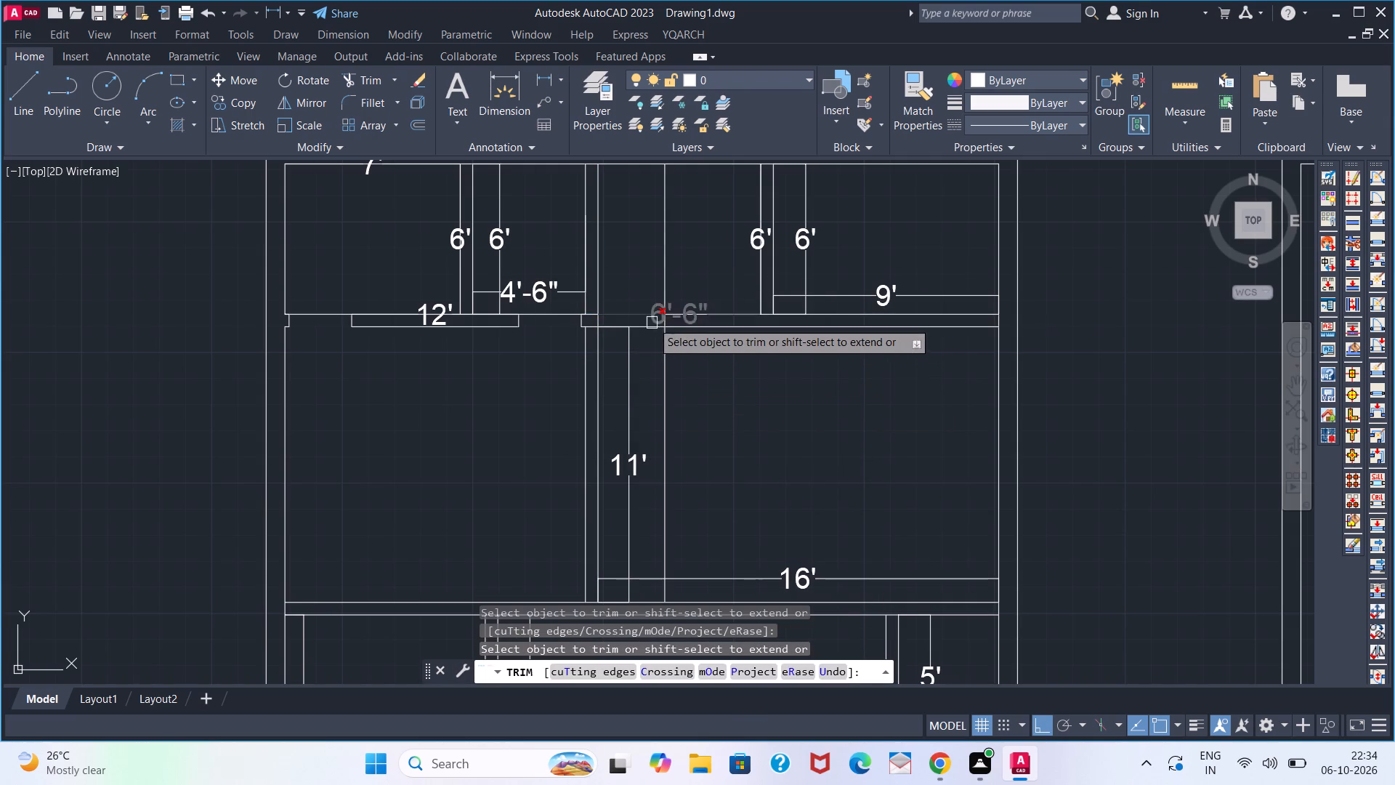
click(626, 310)
click(647, 324)
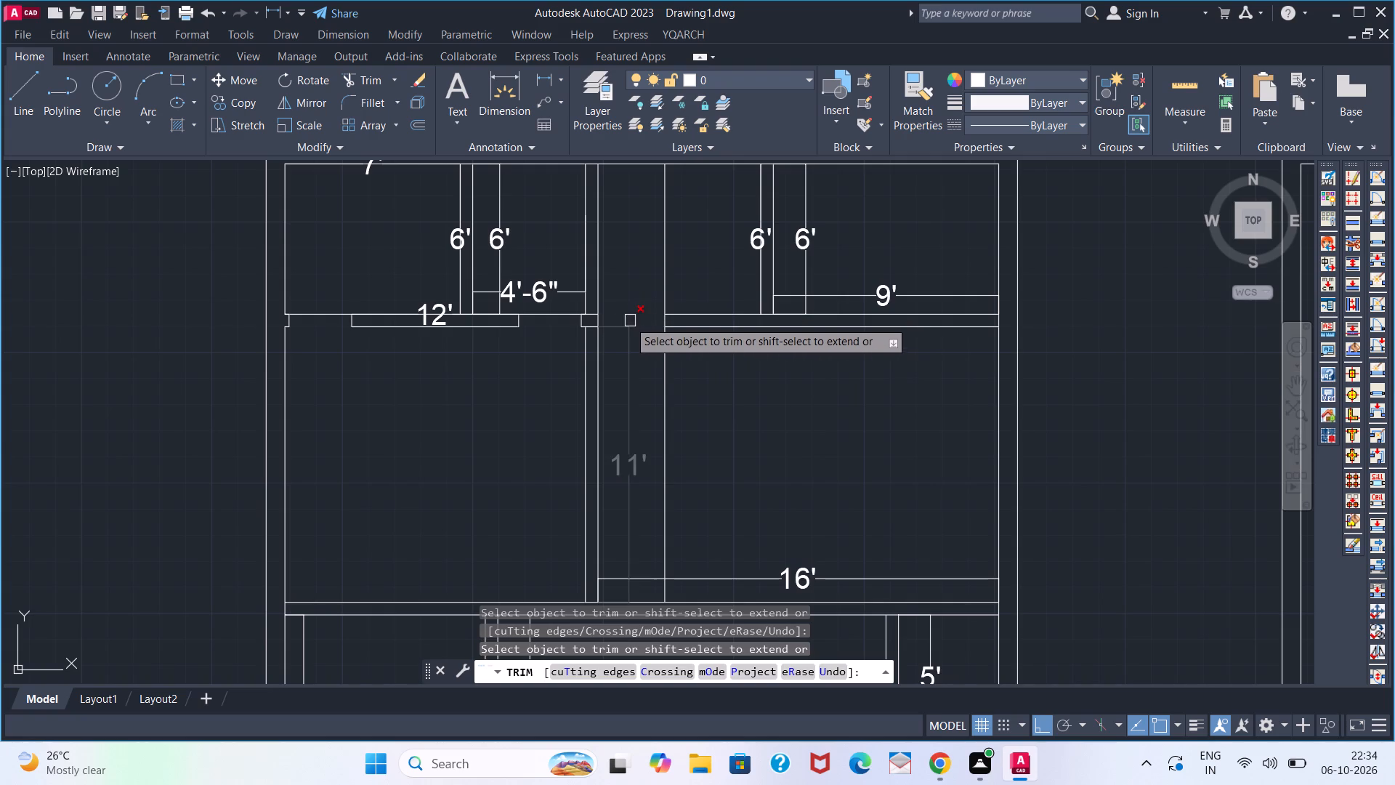
click(618, 321)
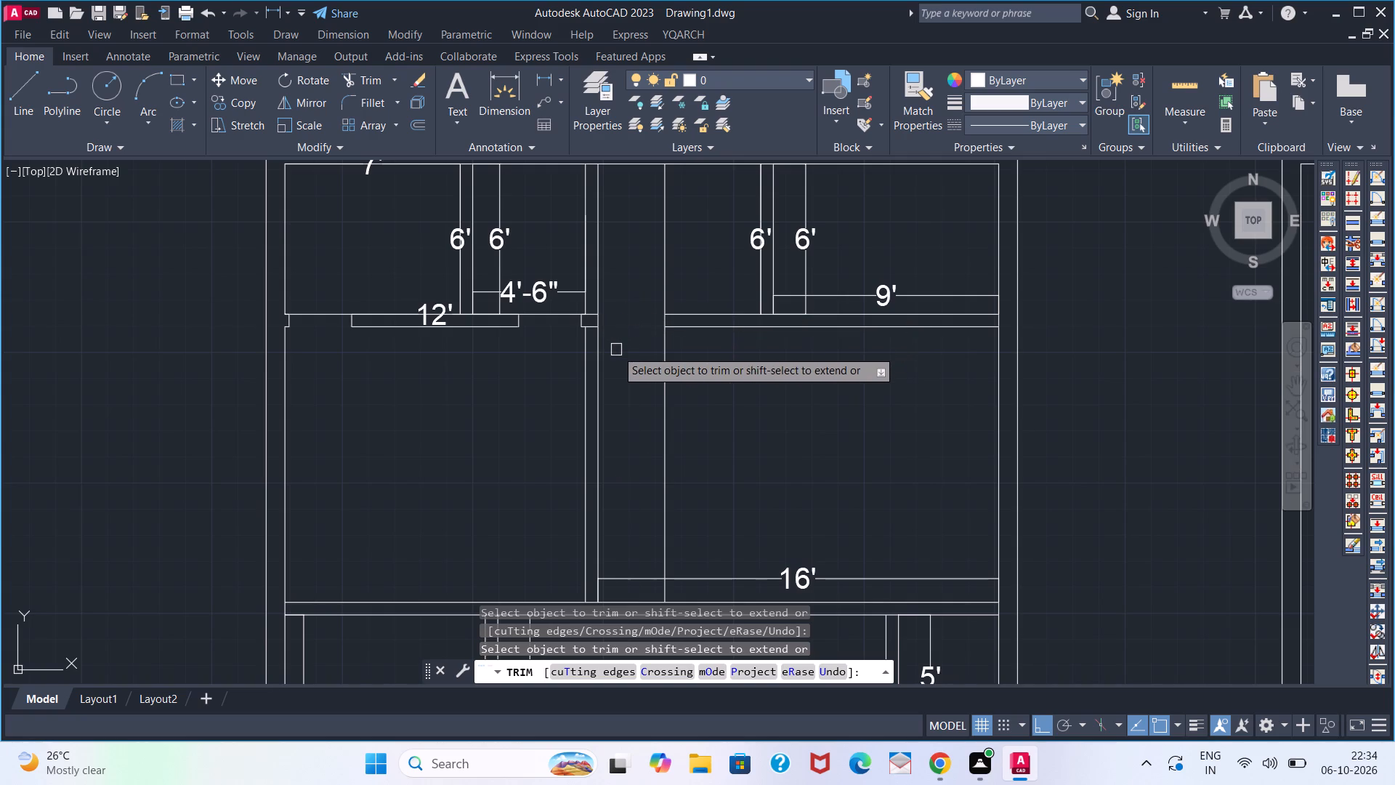
key(space)
Trim the offset line's surplus above and below the horizontal partition at the new opening's right side.
scroll(639, 374, down, 2)
middle_drag(639, 375, 647, 358)
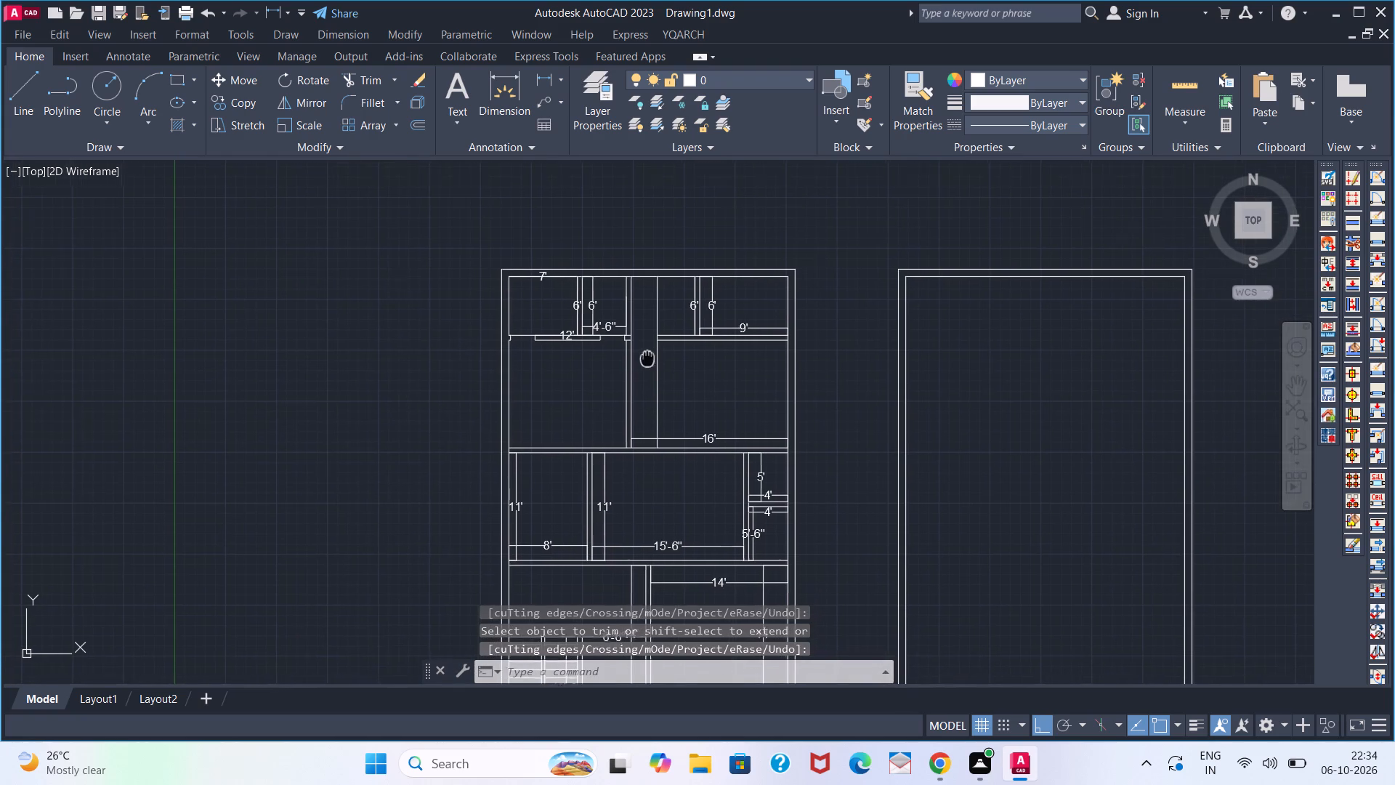
middle_drag(647, 358, 648, 358)
scroll(642, 369, up, 2)
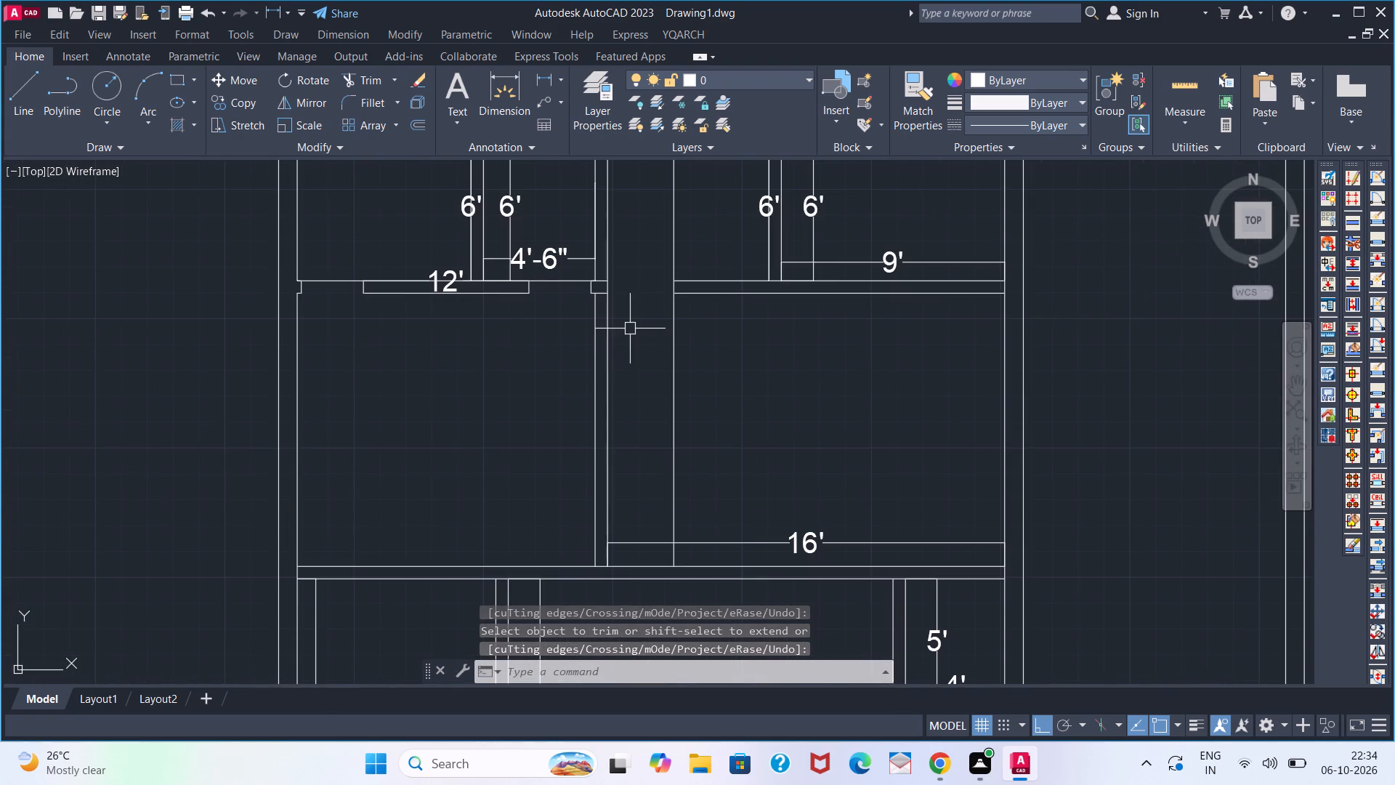
middle_drag(630, 339, 628, 414)
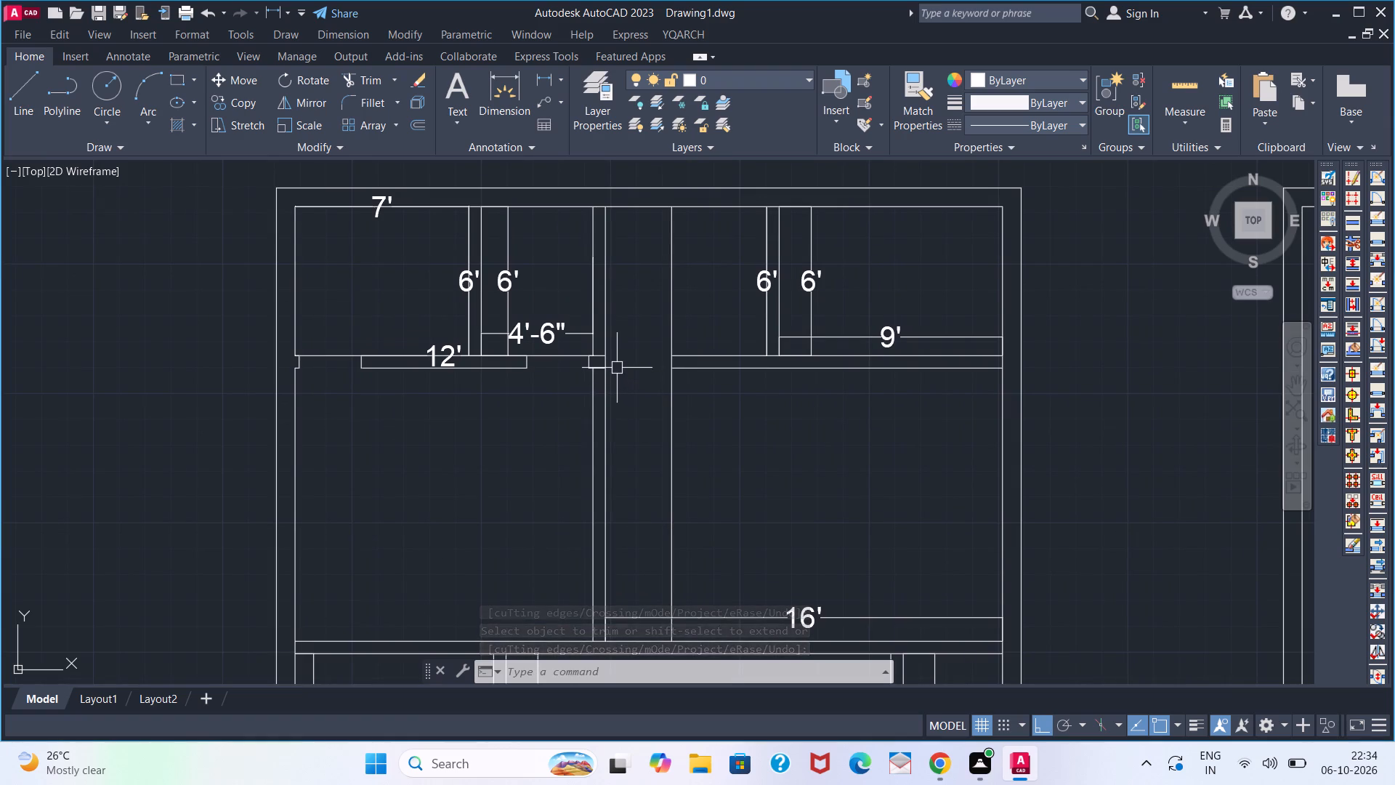
scroll(617, 368, up, 1)
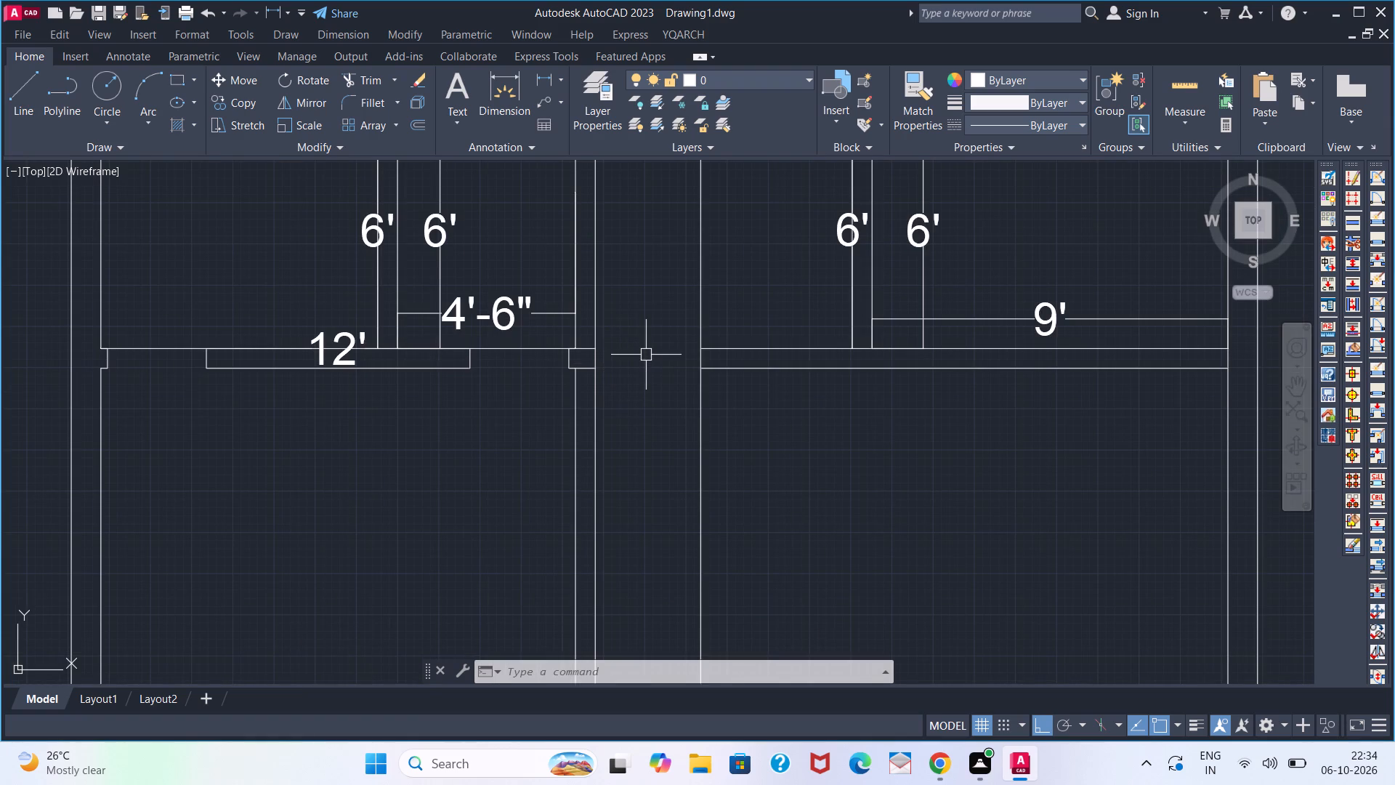
key(space)
click(702, 324)
click(702, 432)
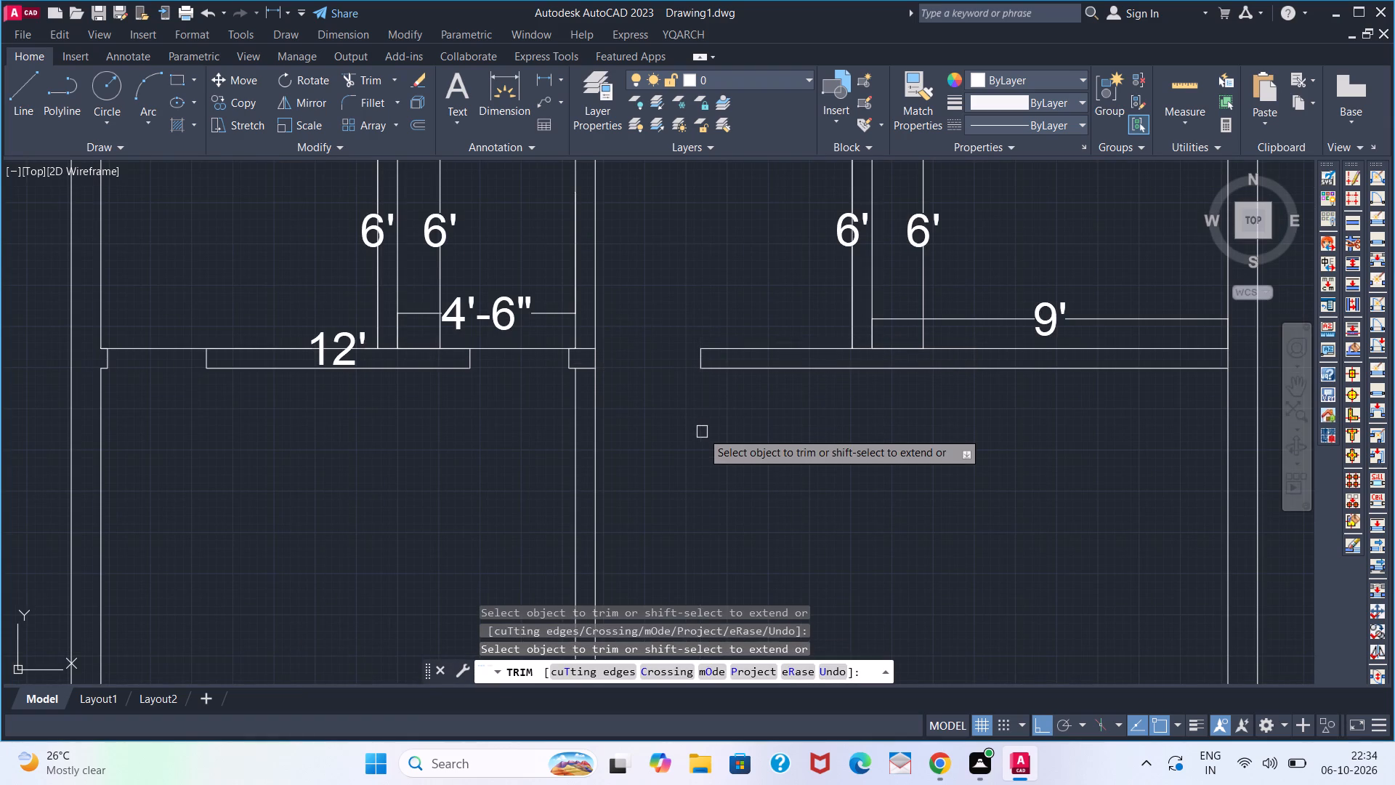
key(space)
Draw a 2" by 6" jamb outline off the central vertical partition's right face, at the opening's left side.
scroll(679, 425, down, 2)
scroll(666, 387, up, 1)
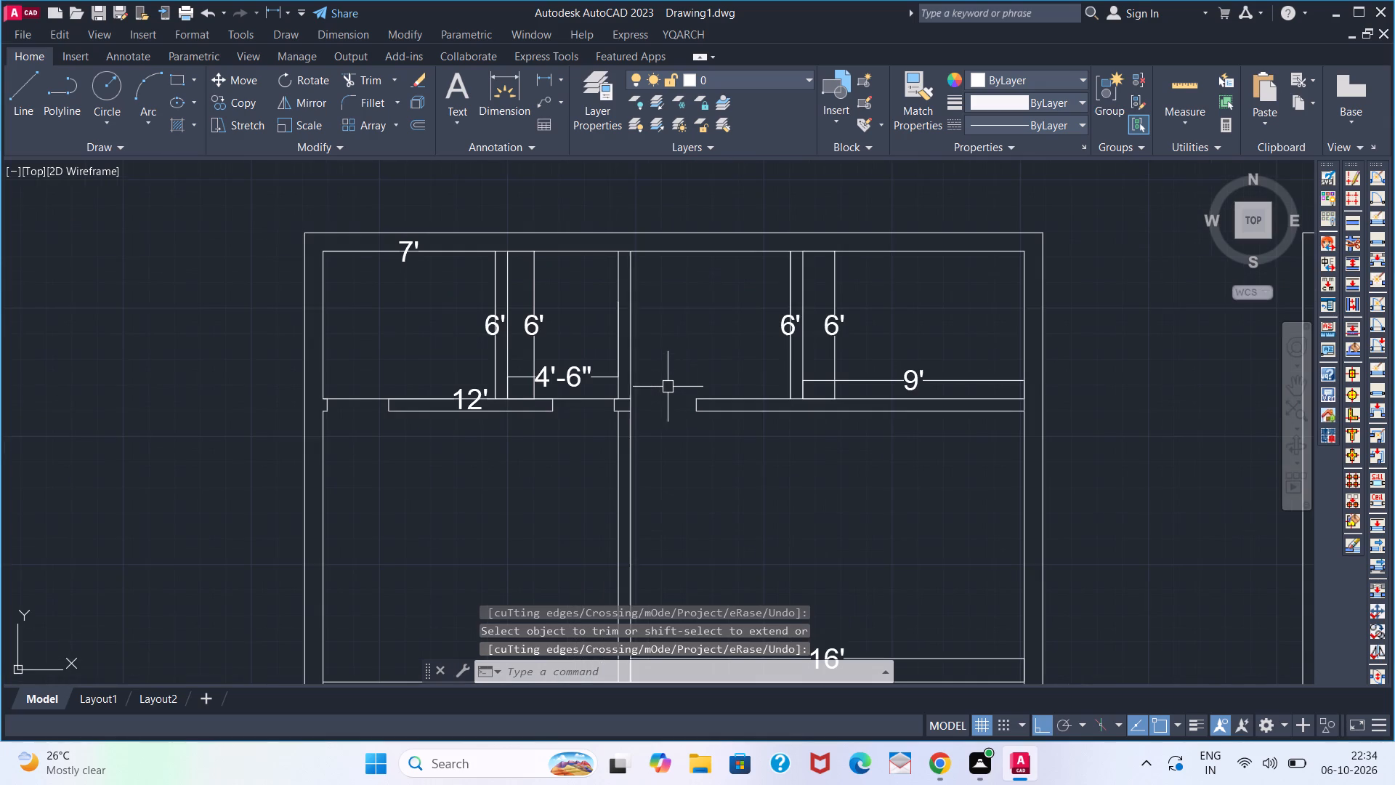
scroll(657, 393, up, 1)
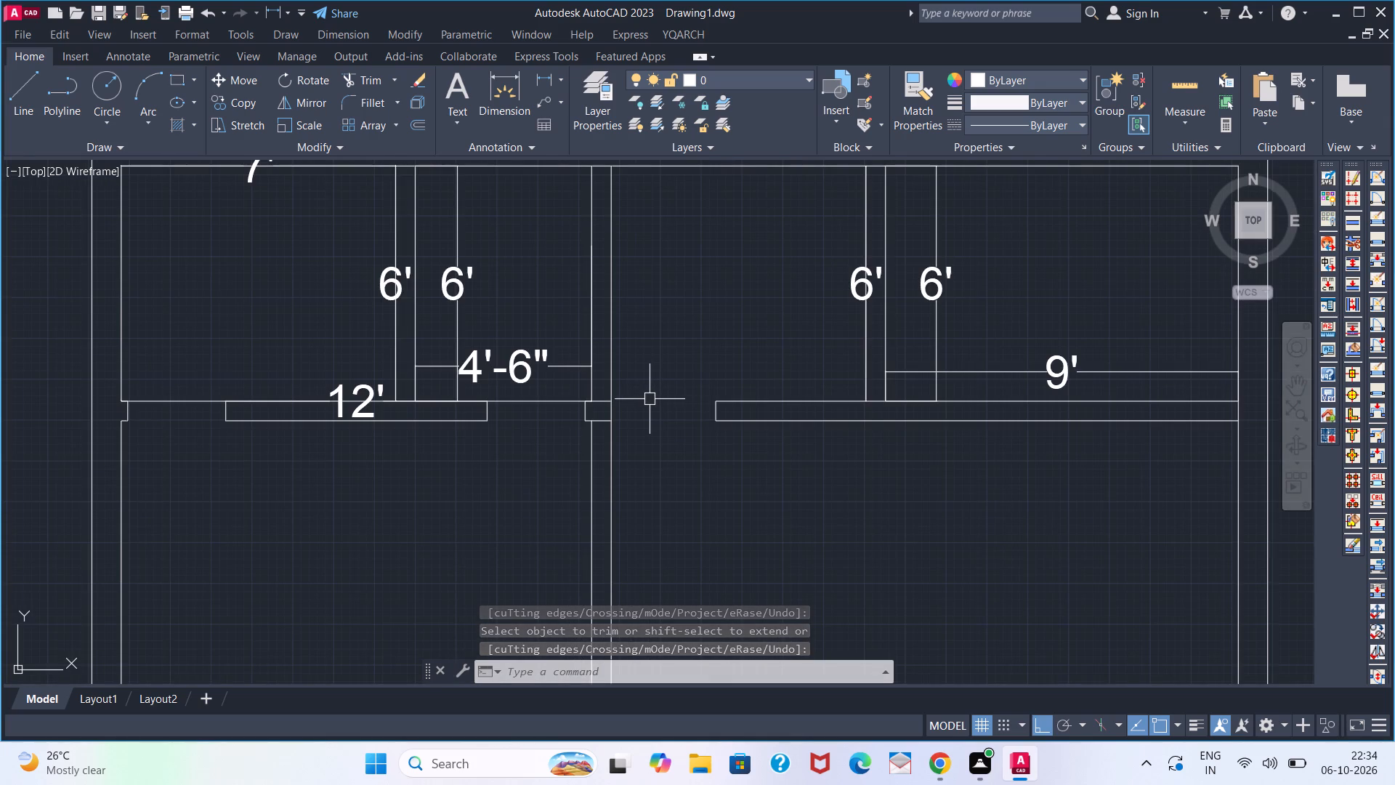
key(l)
key(Return)
click(620, 404)
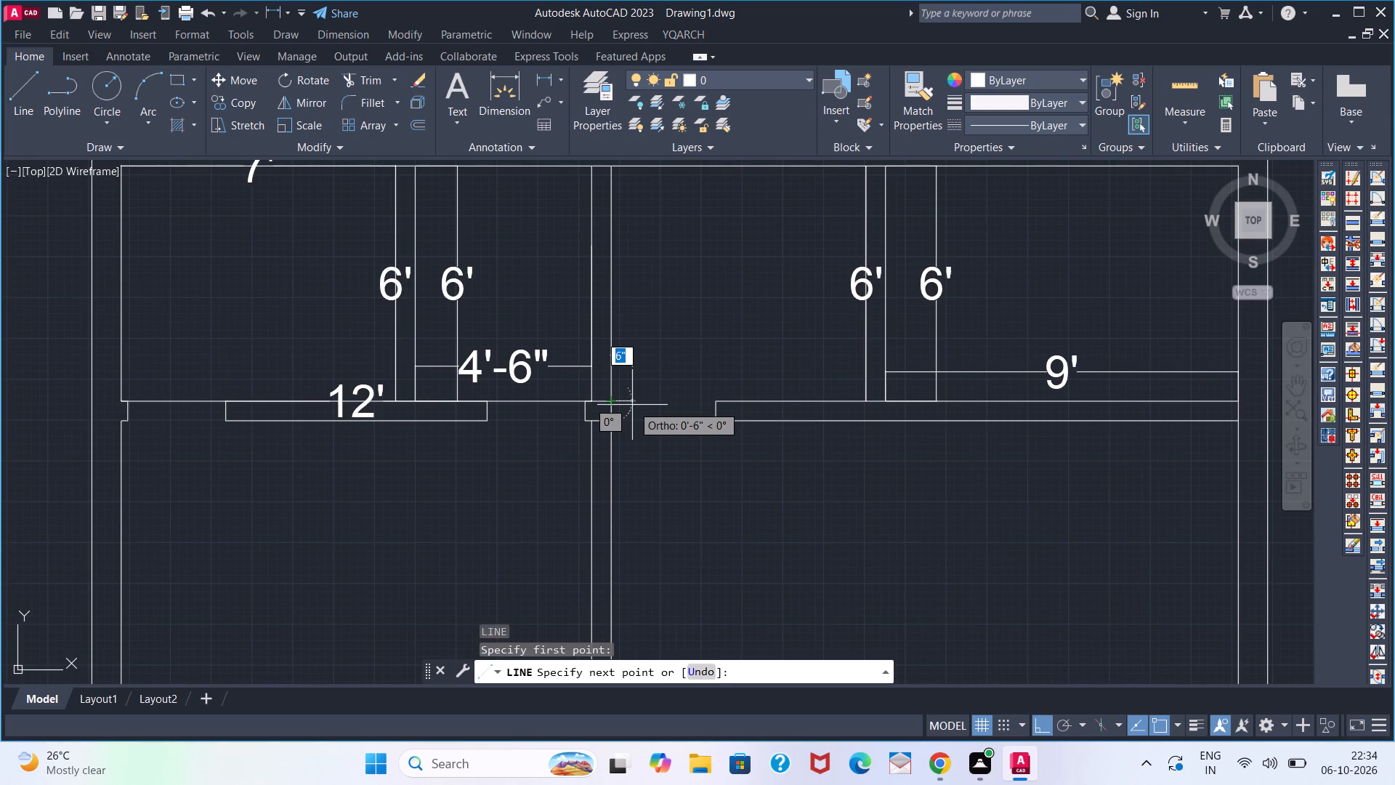
key(2)
key(Return)
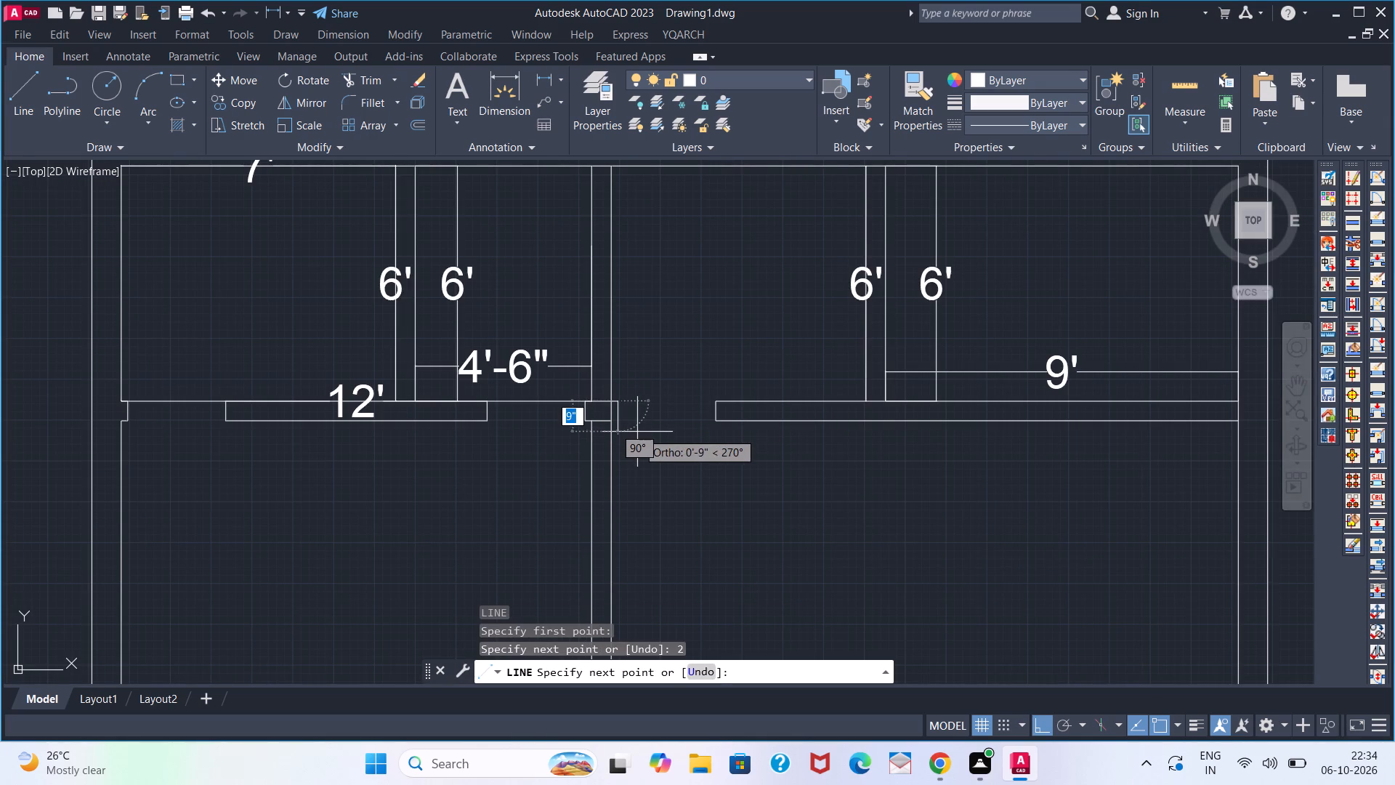
key(6)
key(Return)
scroll(612, 420, up, 3)
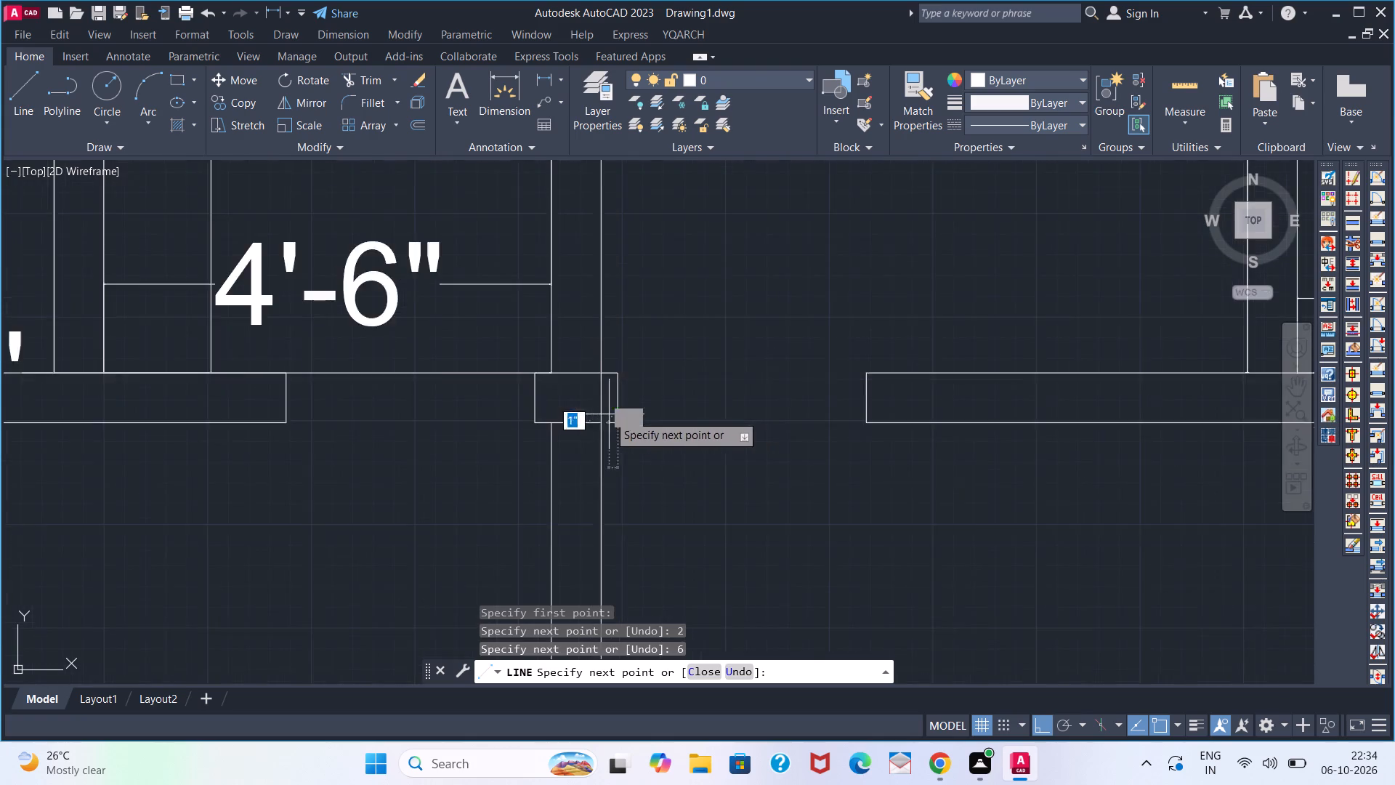
click(589, 423)
key(space)
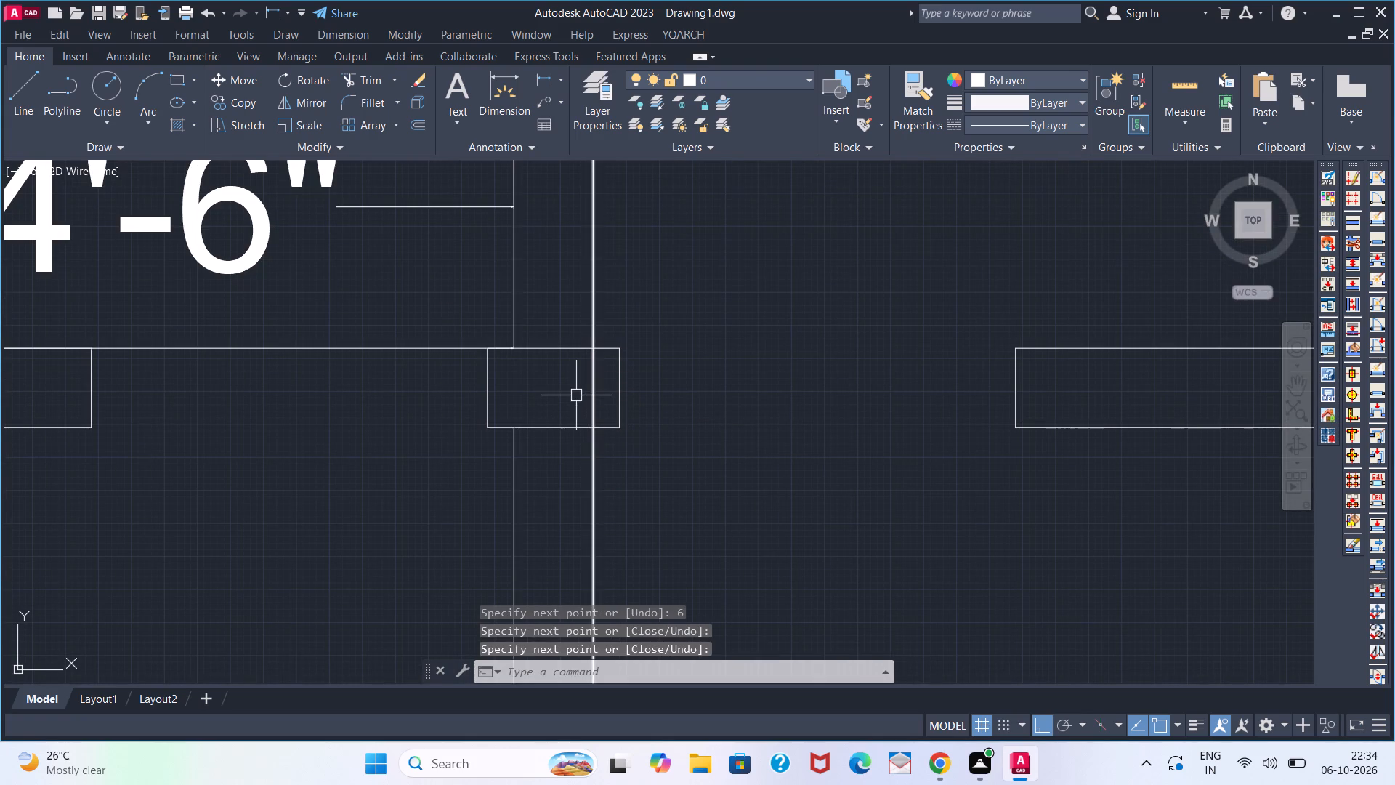
Trim the vertical partition's right line and both horizontal lines where they cross inside the junction between the two jambs.
key(t)
text(RR)
key(BackSpace)
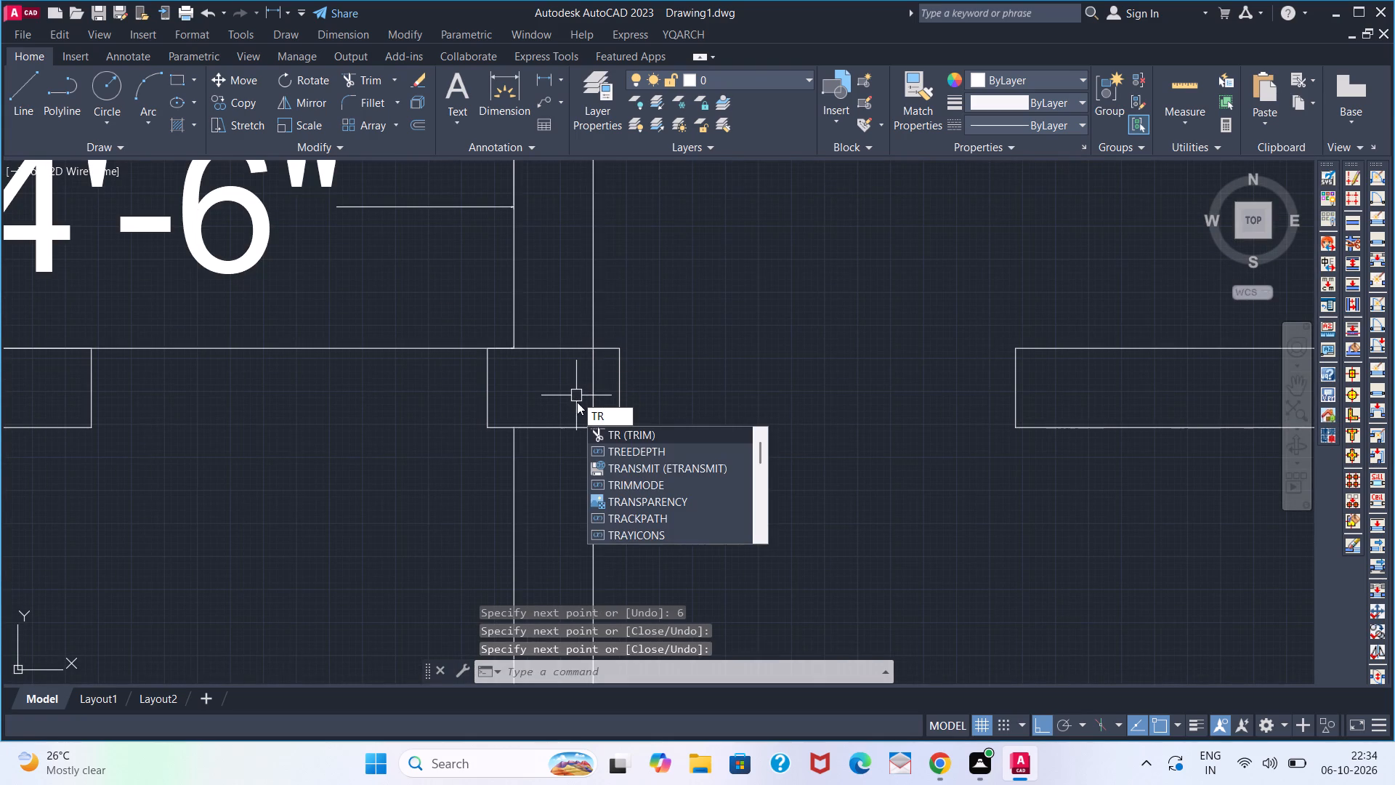
key(space)
click(598, 394)
key(space)
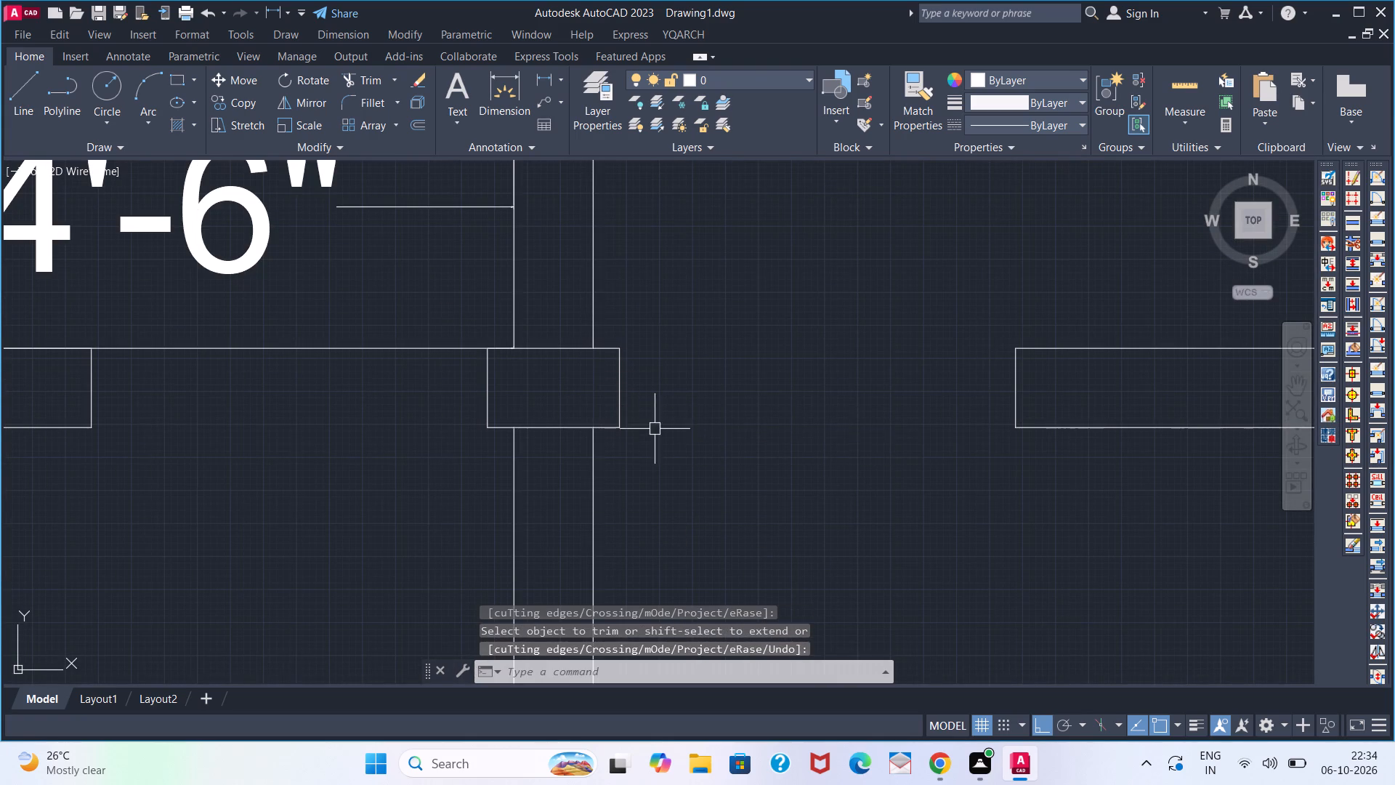
scroll(660, 429, down, 4)
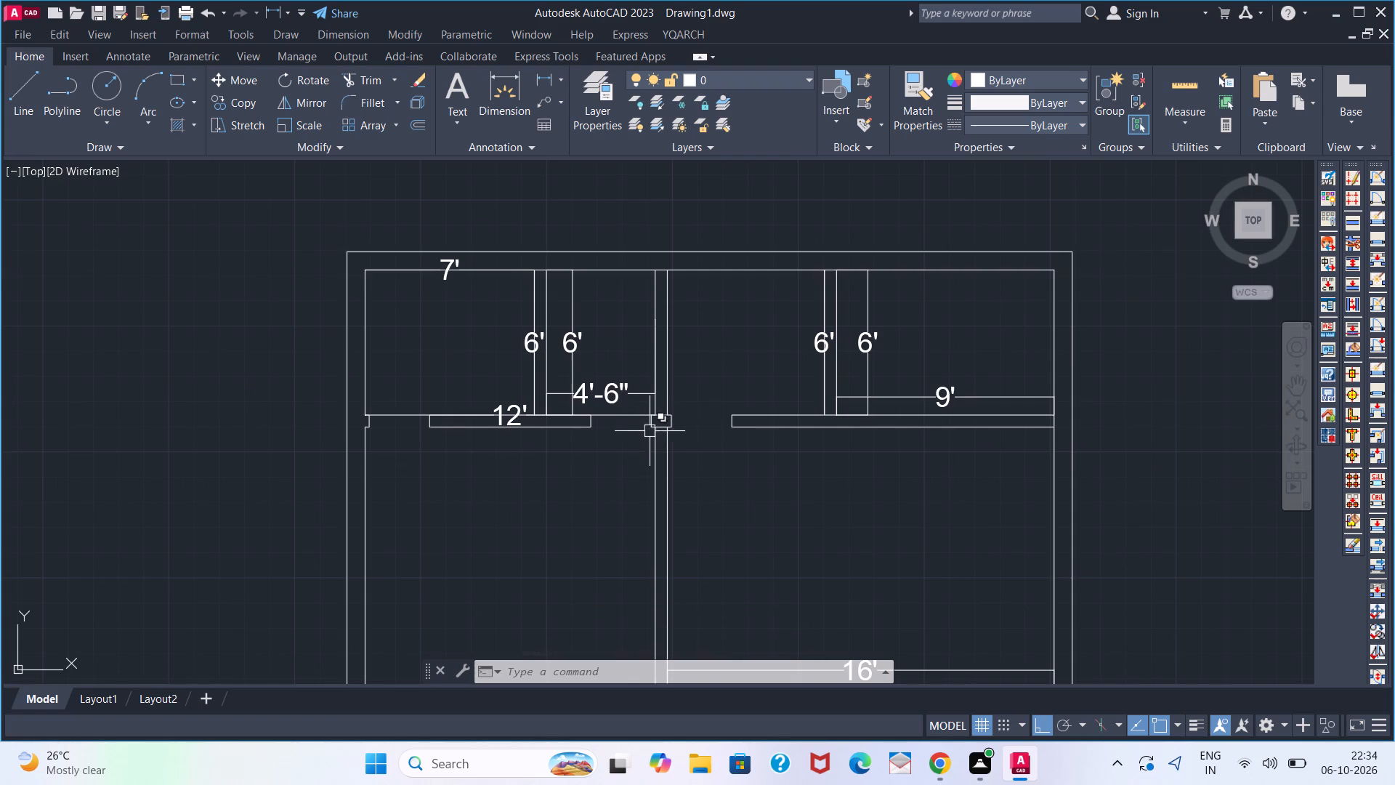
text(TR)
key(space)
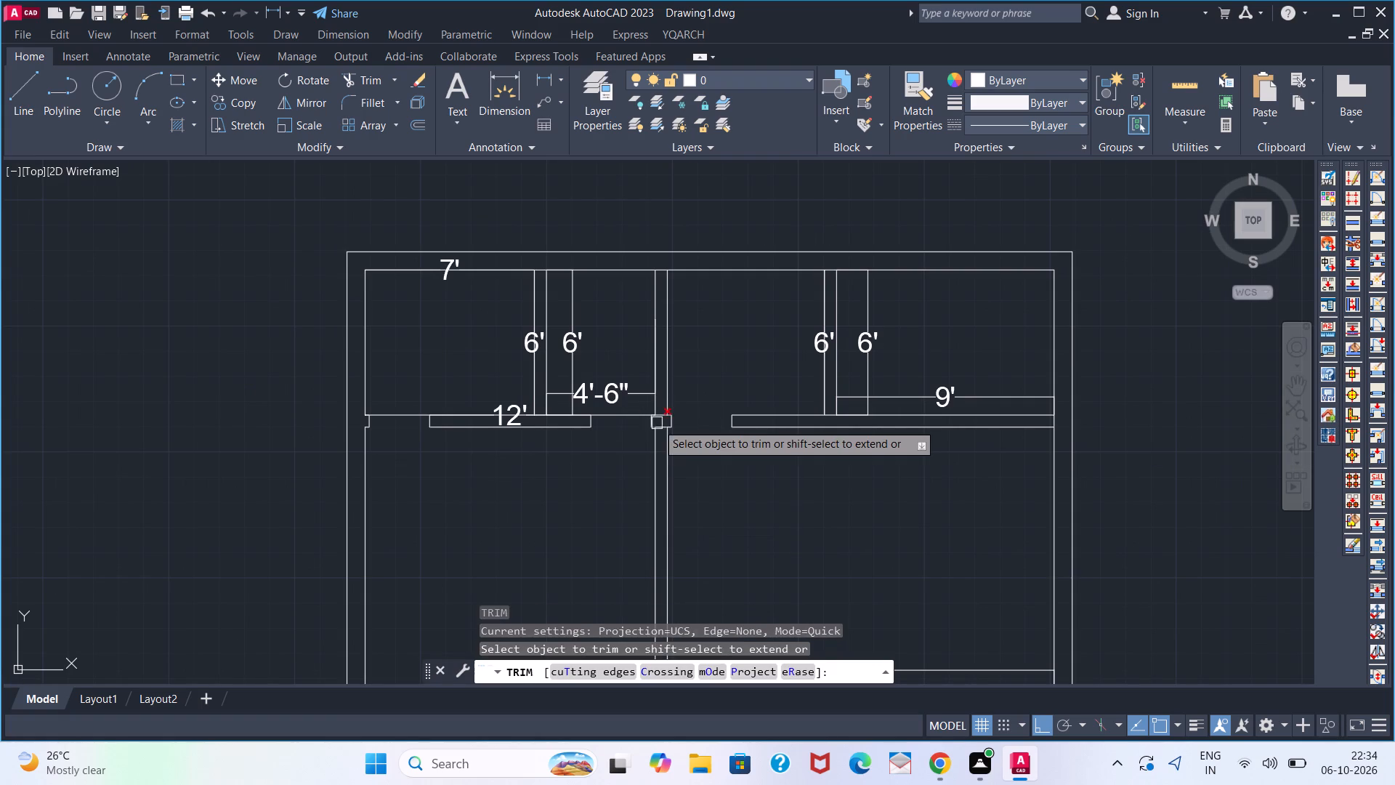
scroll(660, 422, up, 3)
click(658, 395)
click(659, 438)
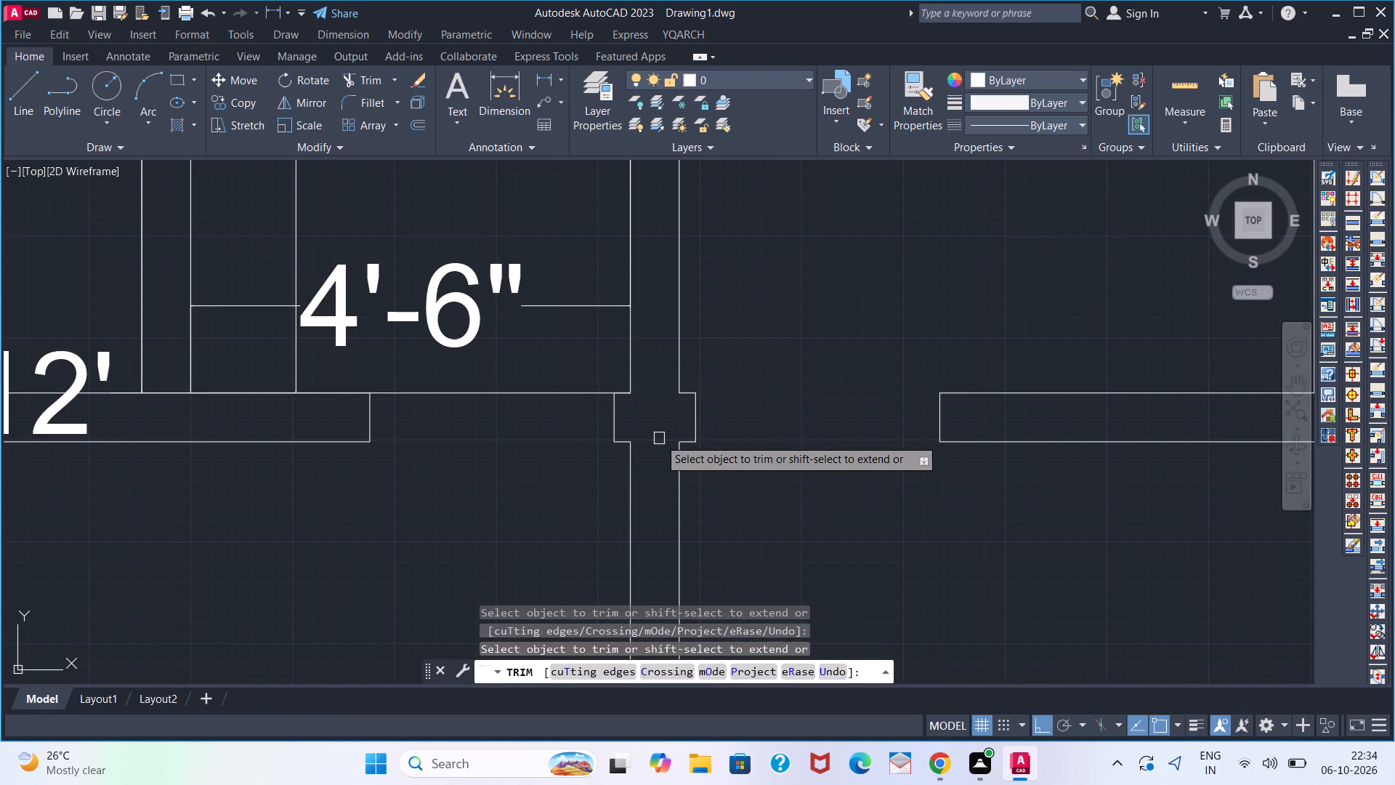
key(space)
Add a linear dimension along the top wall from the central partition's right face to the rightmost 6' dimension line.
scroll(561, 466, down, 4)
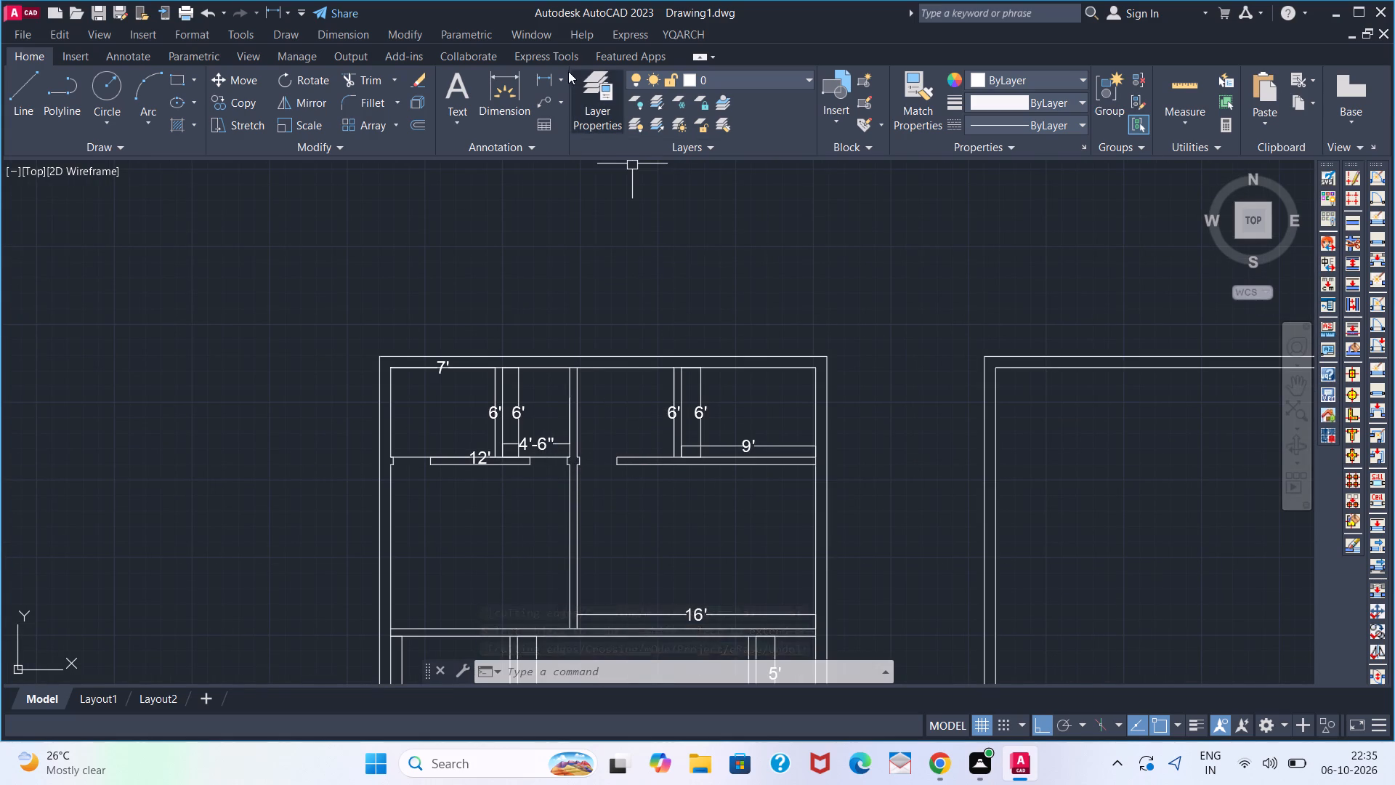
click(543, 80)
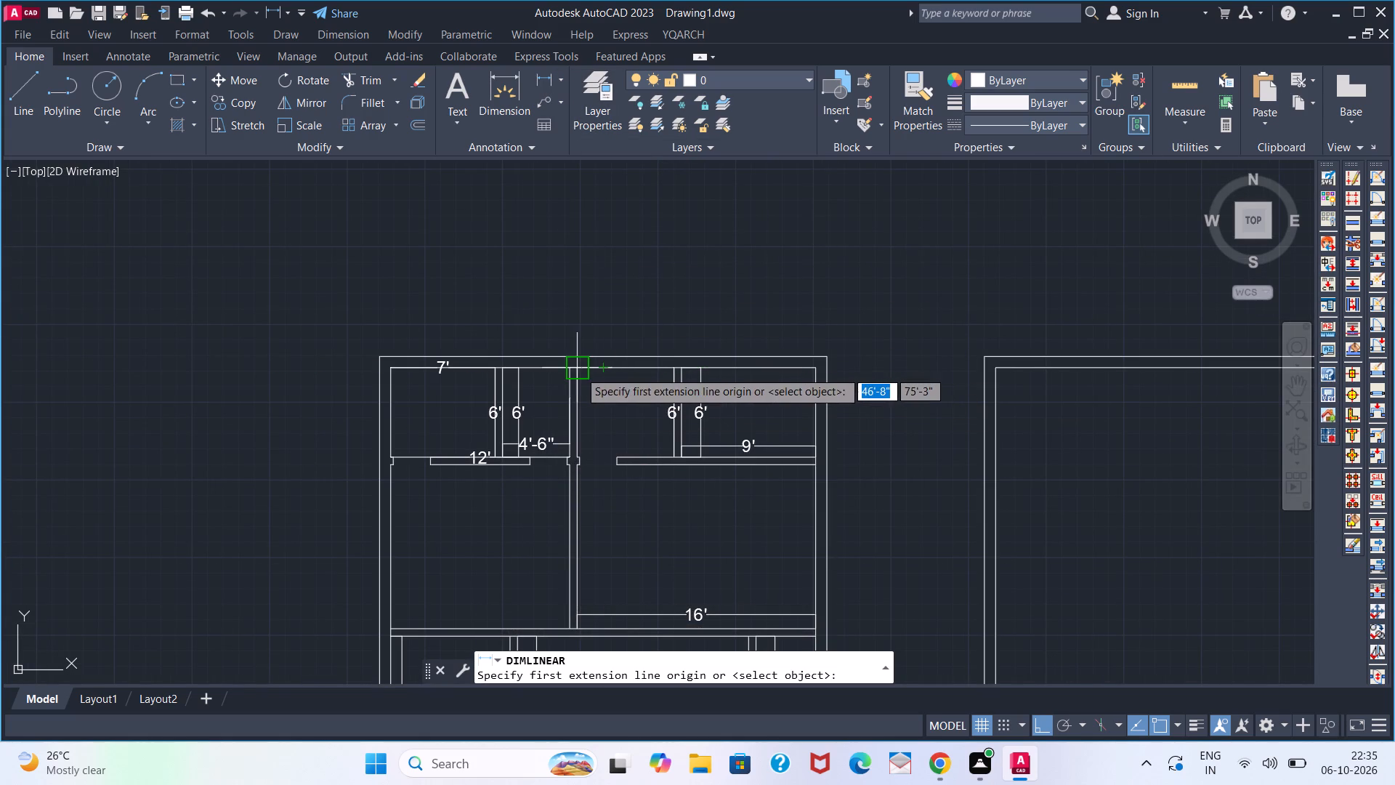
click(579, 371)
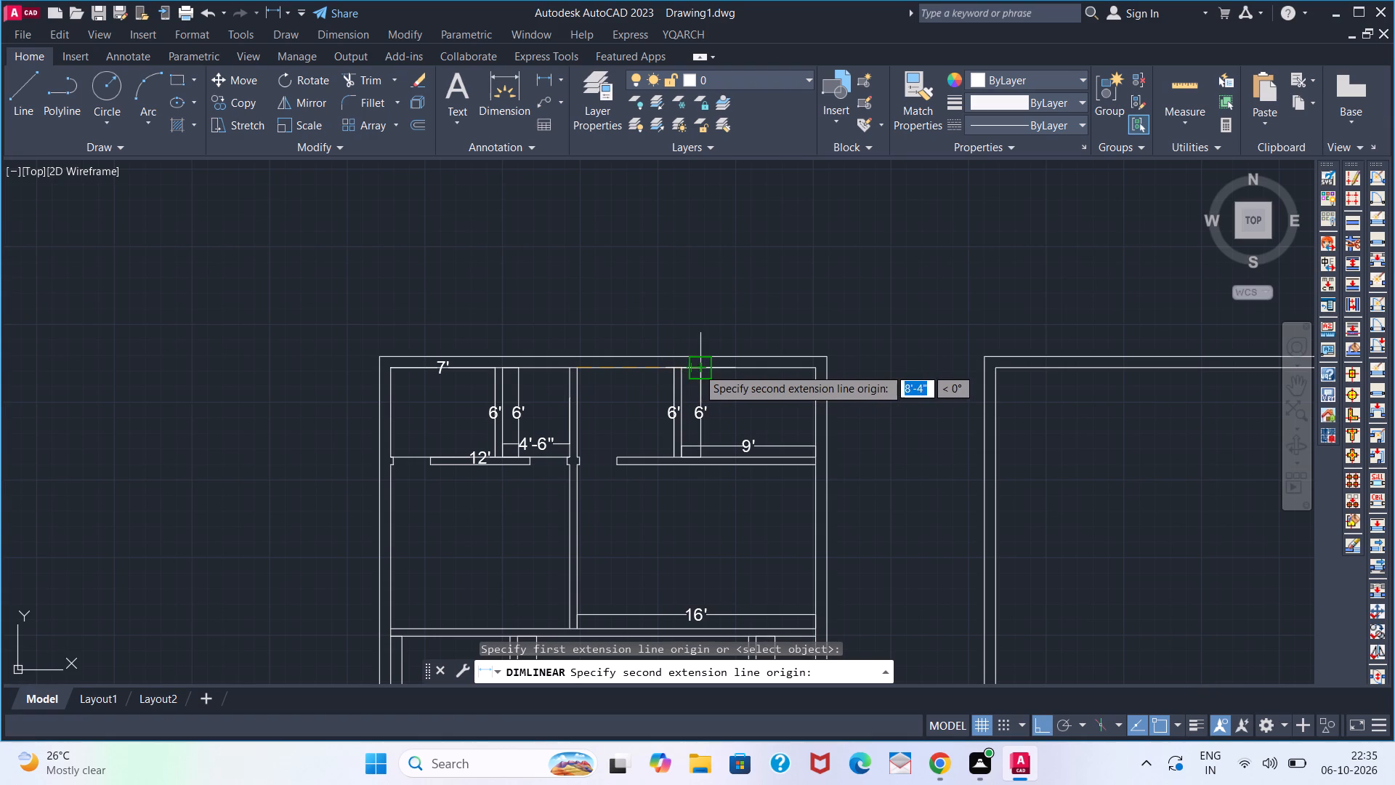
click(698, 368)
click(695, 378)
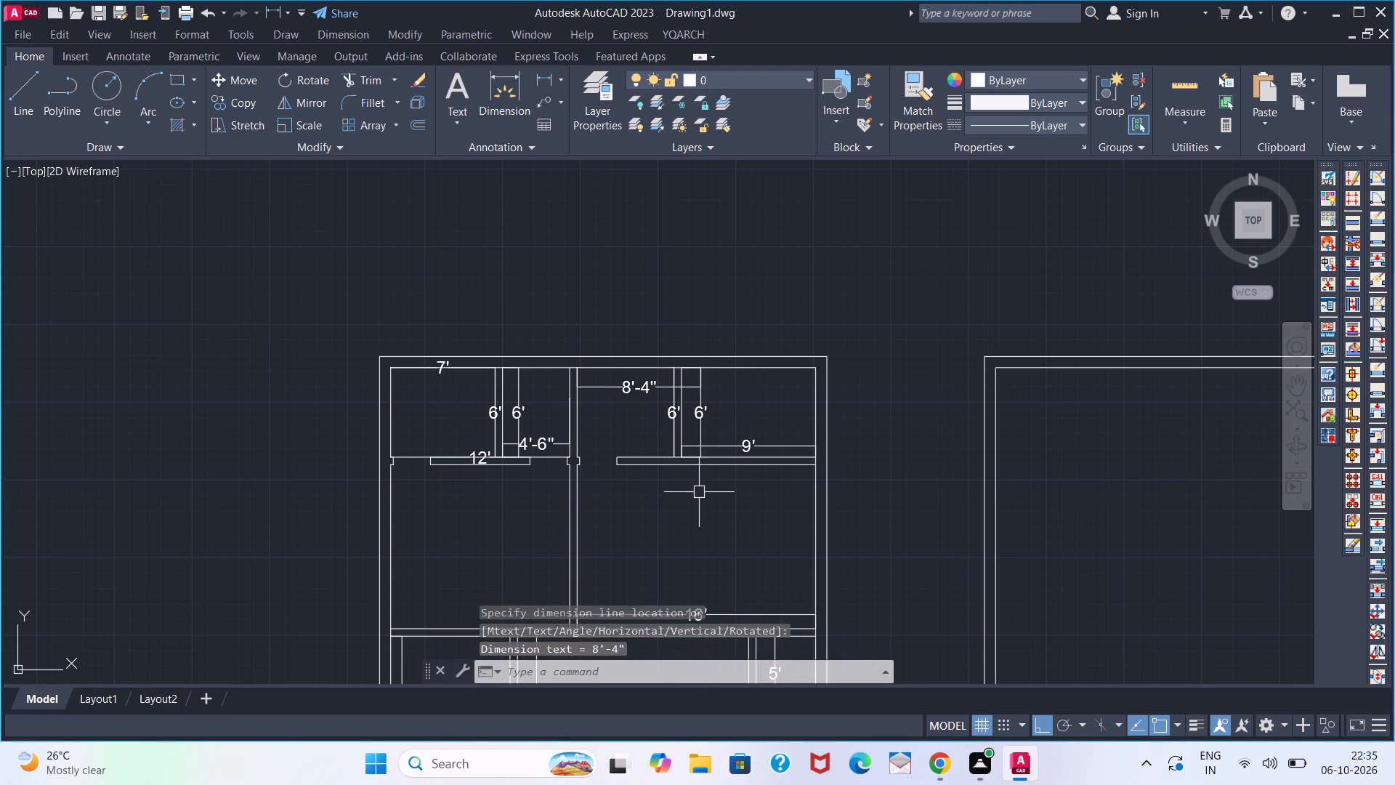
Offset the inner line of the plan's right outer wall 2'-8" to the left, across the 9' wide room.
middle_drag(705, 480, 627, 485)
scroll(638, 466, up, 1)
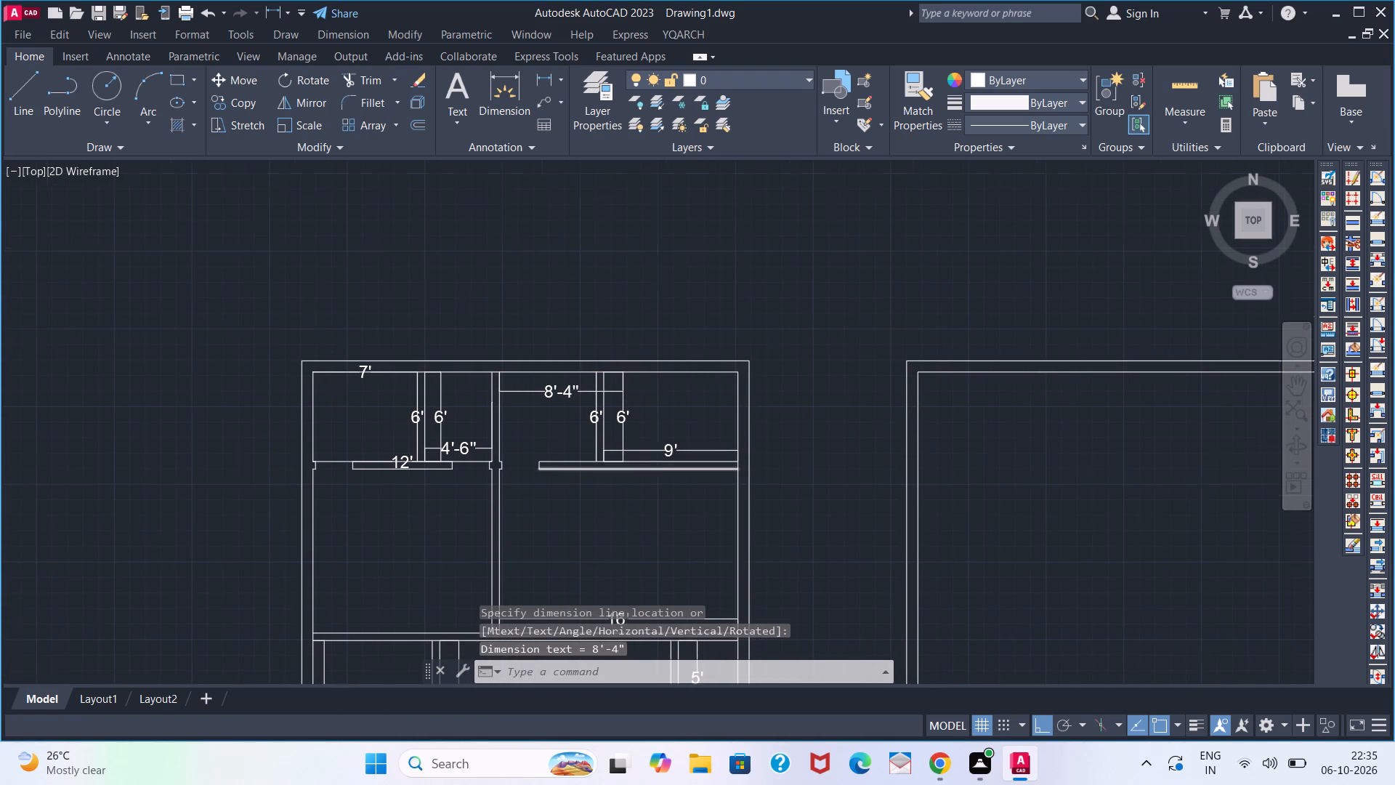
scroll(711, 474, down, 2)
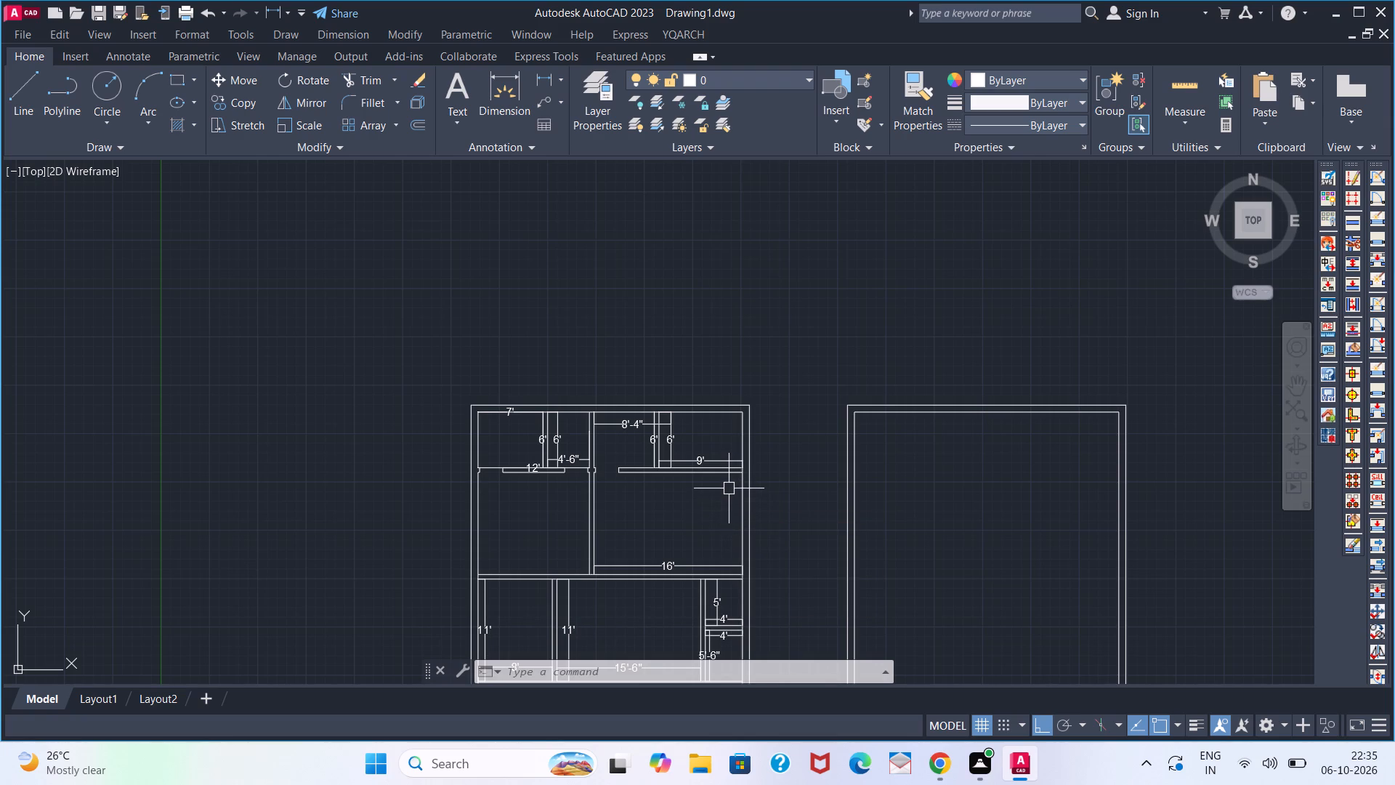
scroll(729, 488, up, 1)
key(o)
key(Return)
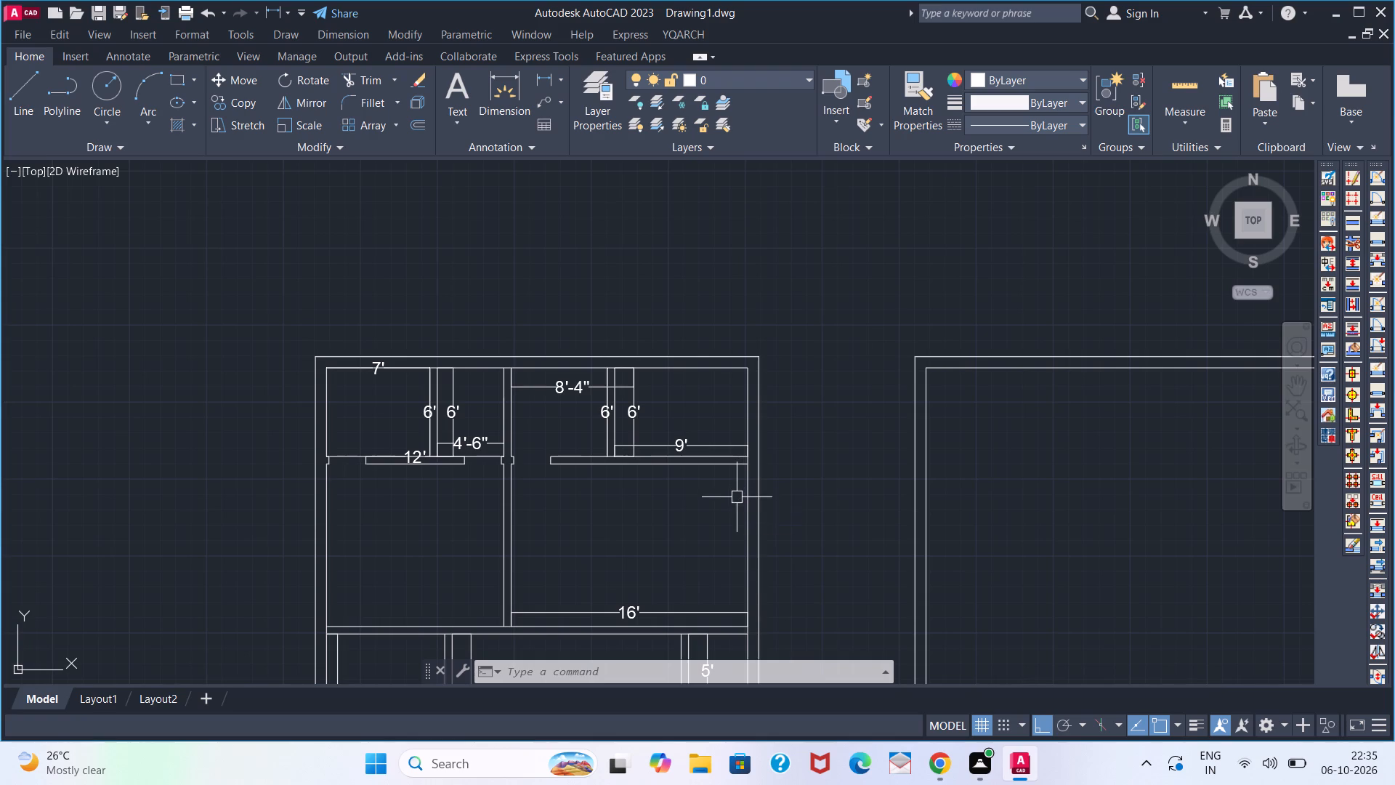
key(2)
key(apostrophe)
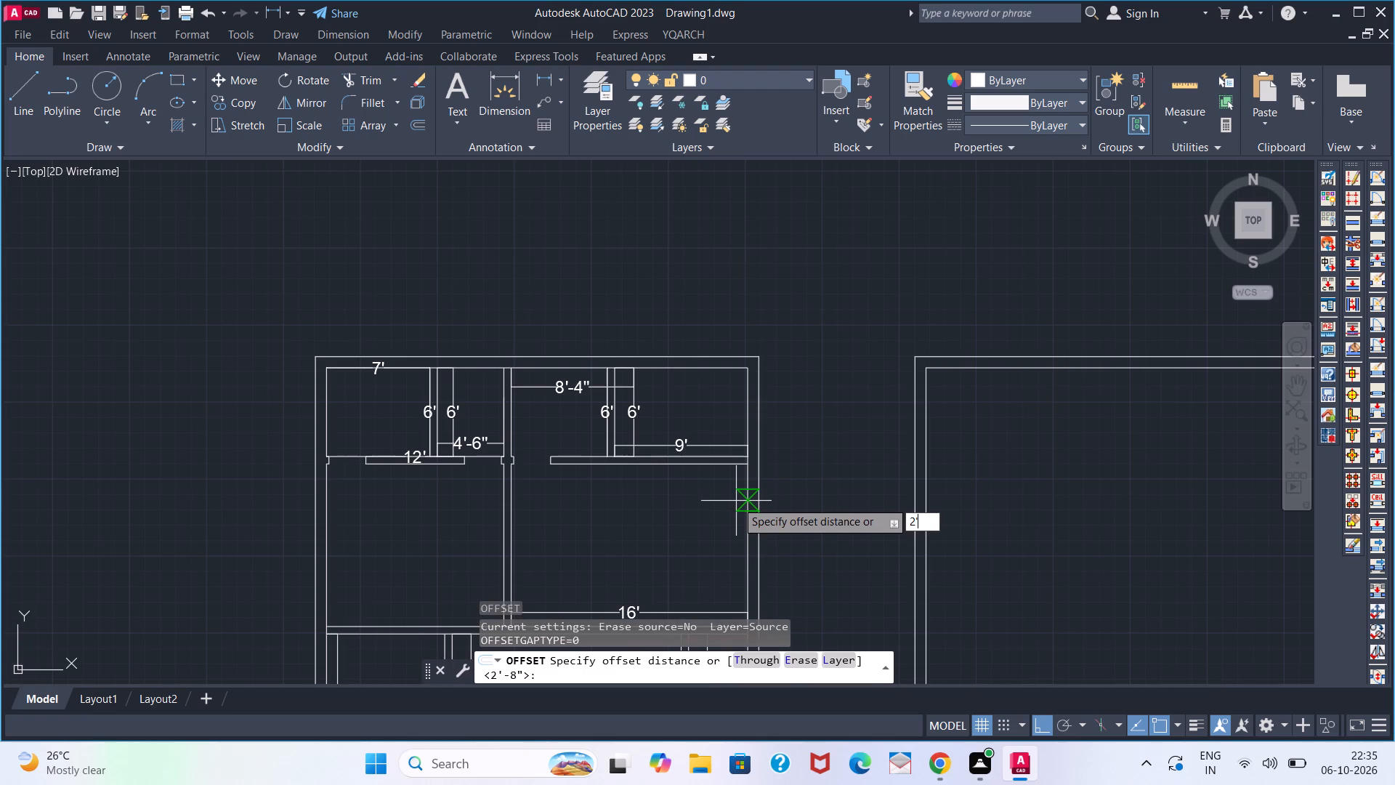
key(BackSpace)
text('8)
key(Return)
click(743, 500)
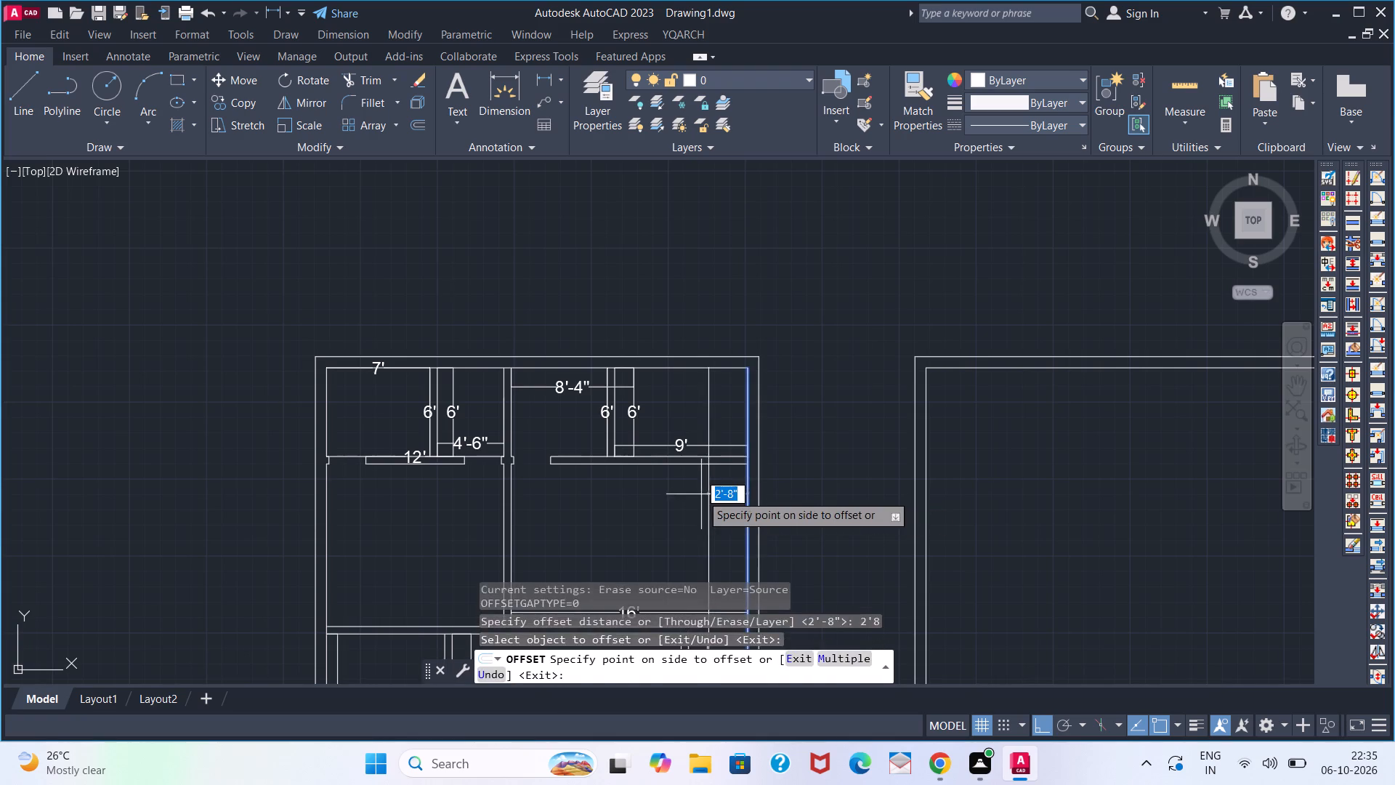
click(705, 494)
key(space)
Trim both horizontal partition lines across the 2'-8" opening at the right wall, and remove the offset line's surplus above and below.
text(TR)
key(space)
click(725, 489)
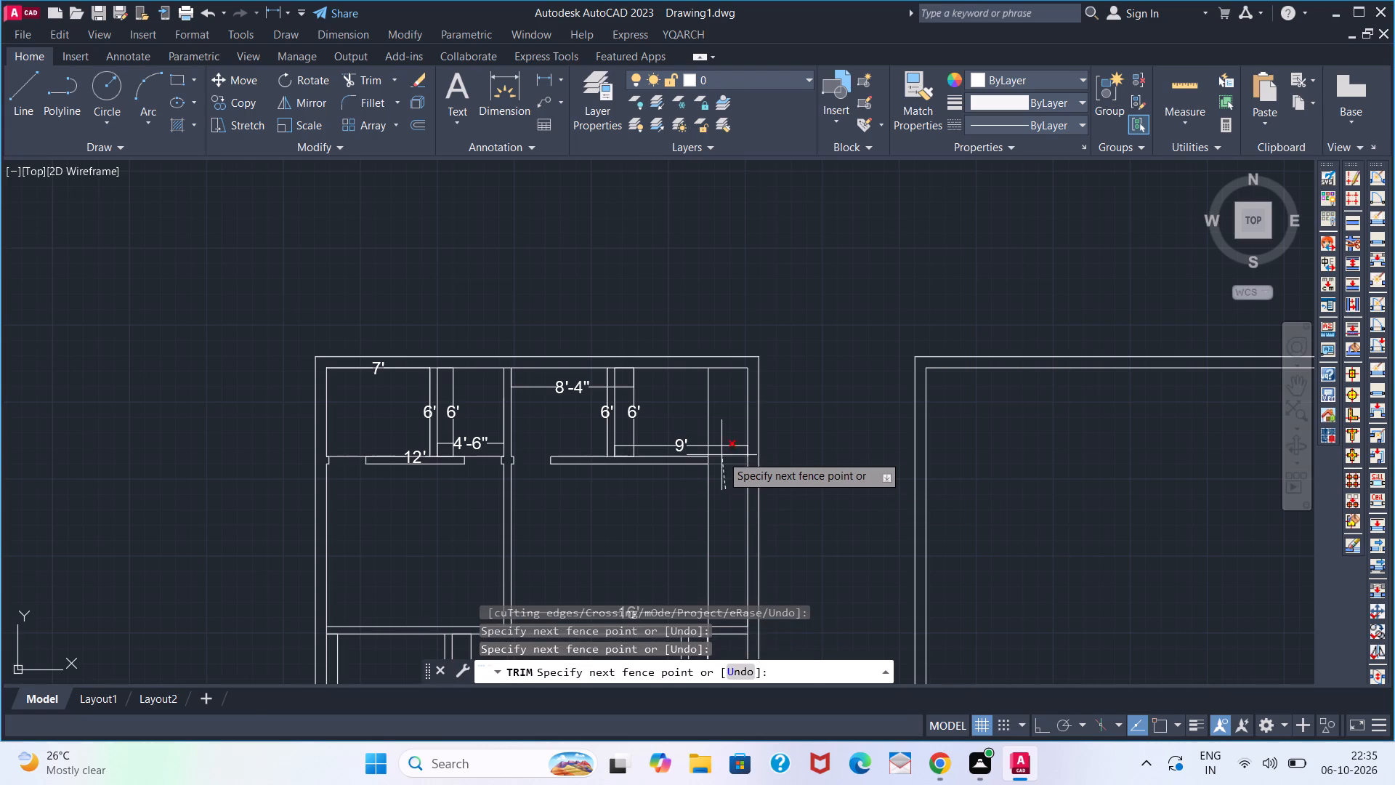
click(721, 455)
click(711, 495)
key(space)
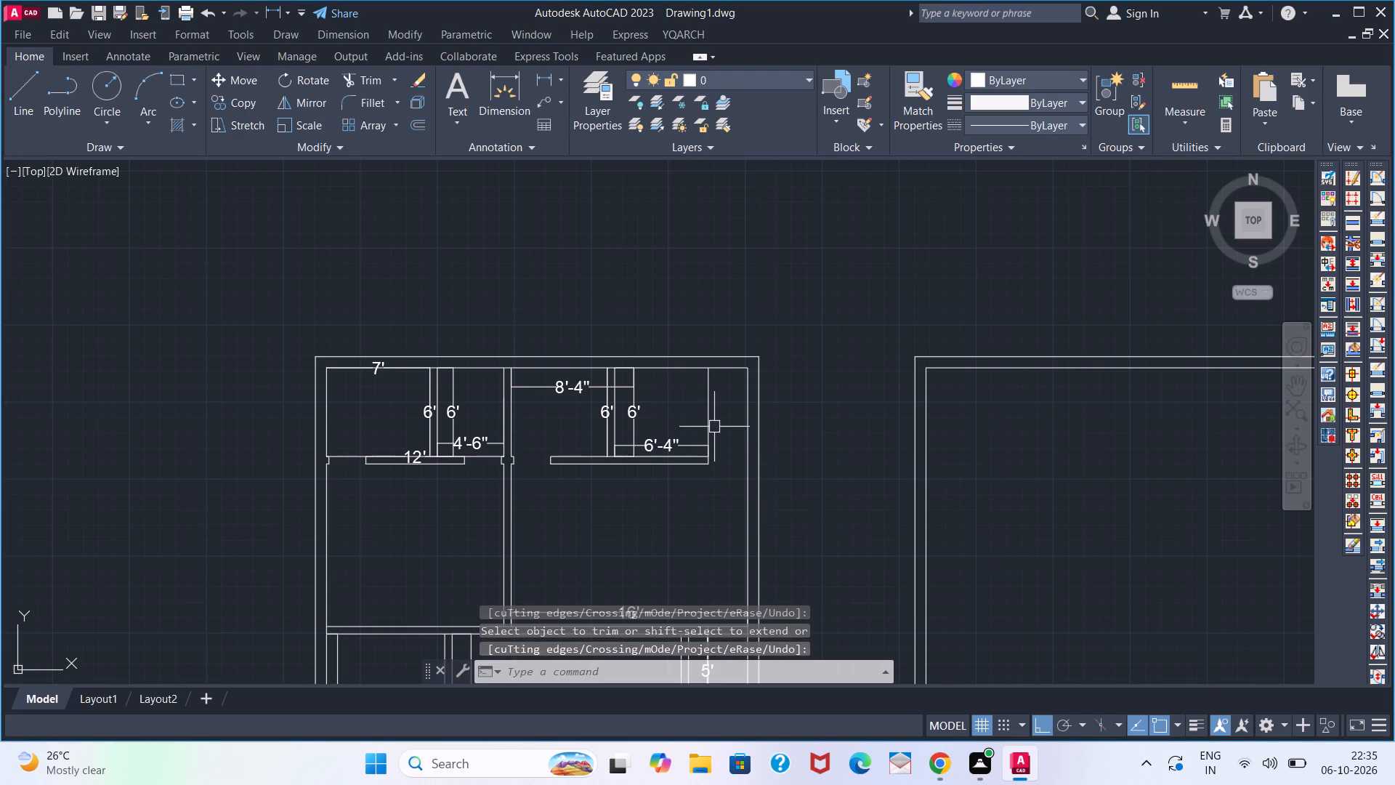
key(space)
click(713, 416)
key(space)
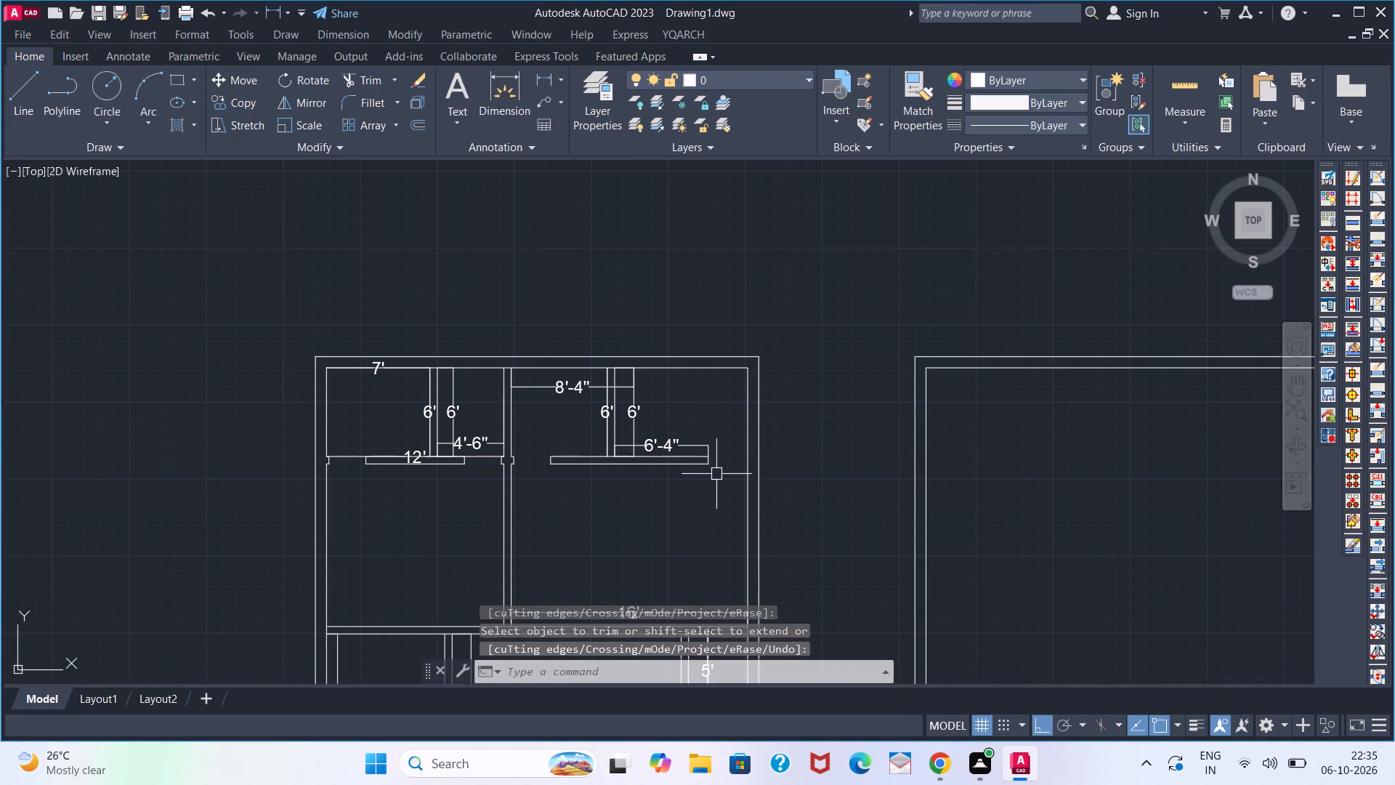
Delete the 6'-4" dimension above the horizontal partition near the right wall opening.
scroll(711, 474, up, 2)
click(694, 391)
click(605, 428)
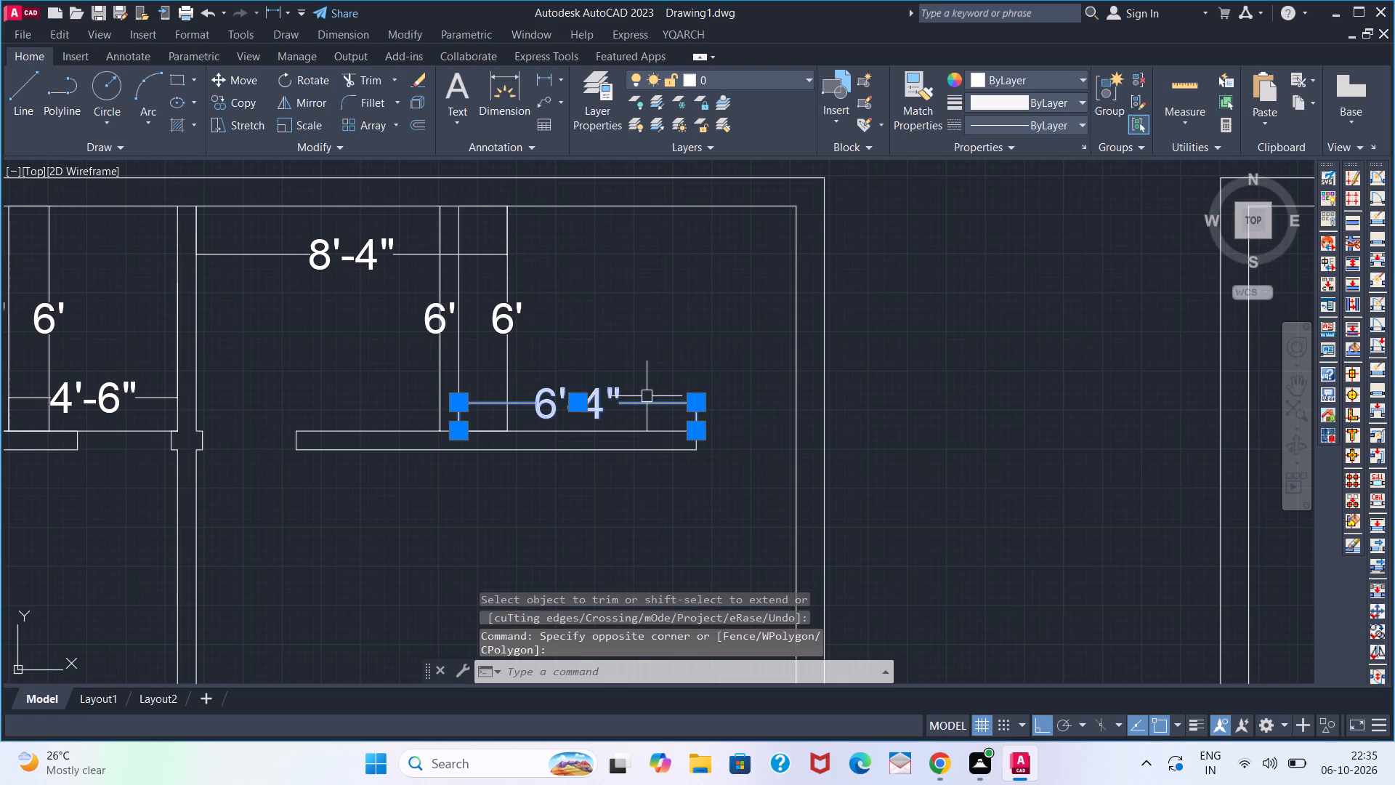
key(Delete)
Draw a 2" line leftward from the right outer wall's inner line, level with the horizontal partition's upper line.
key(semicolon)
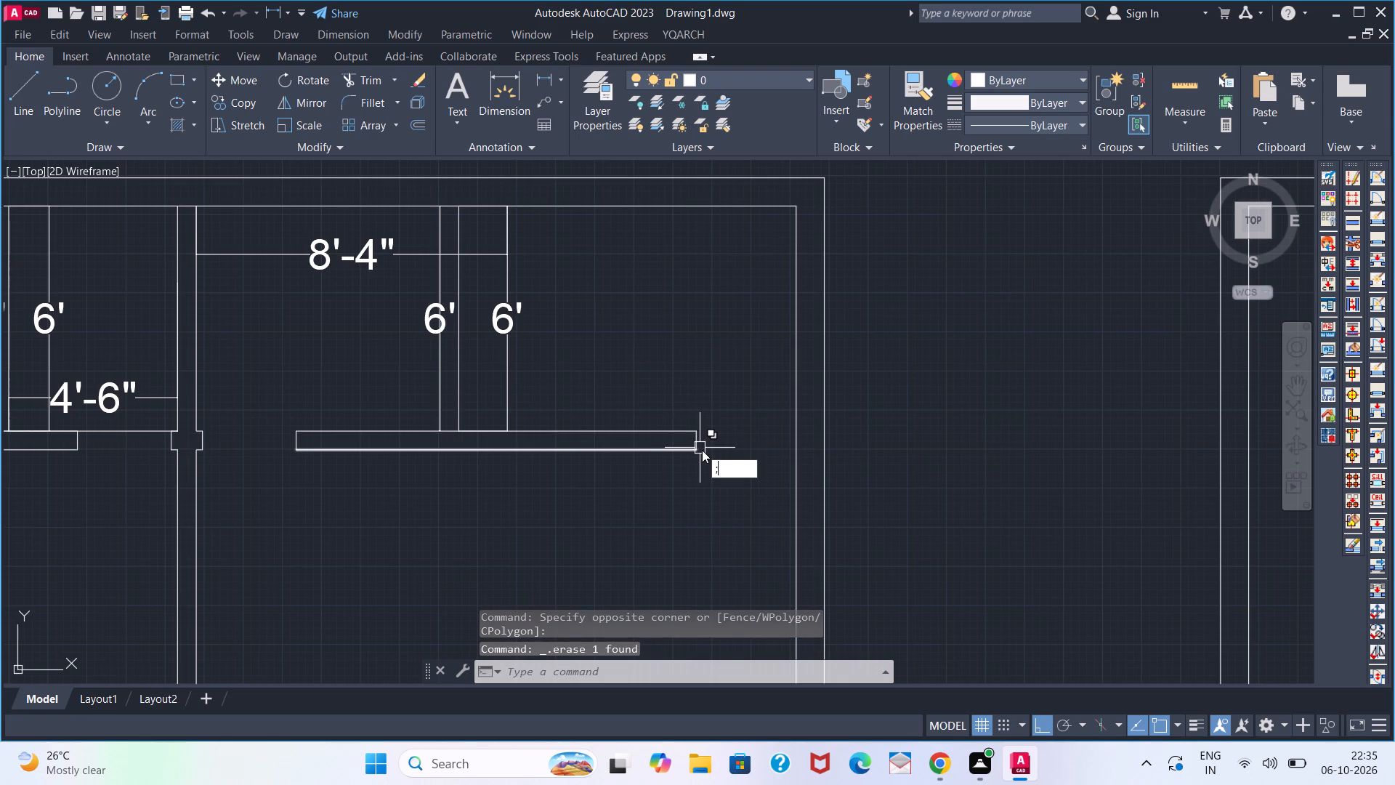
key(BackSpace)
key(l)
key(Return)
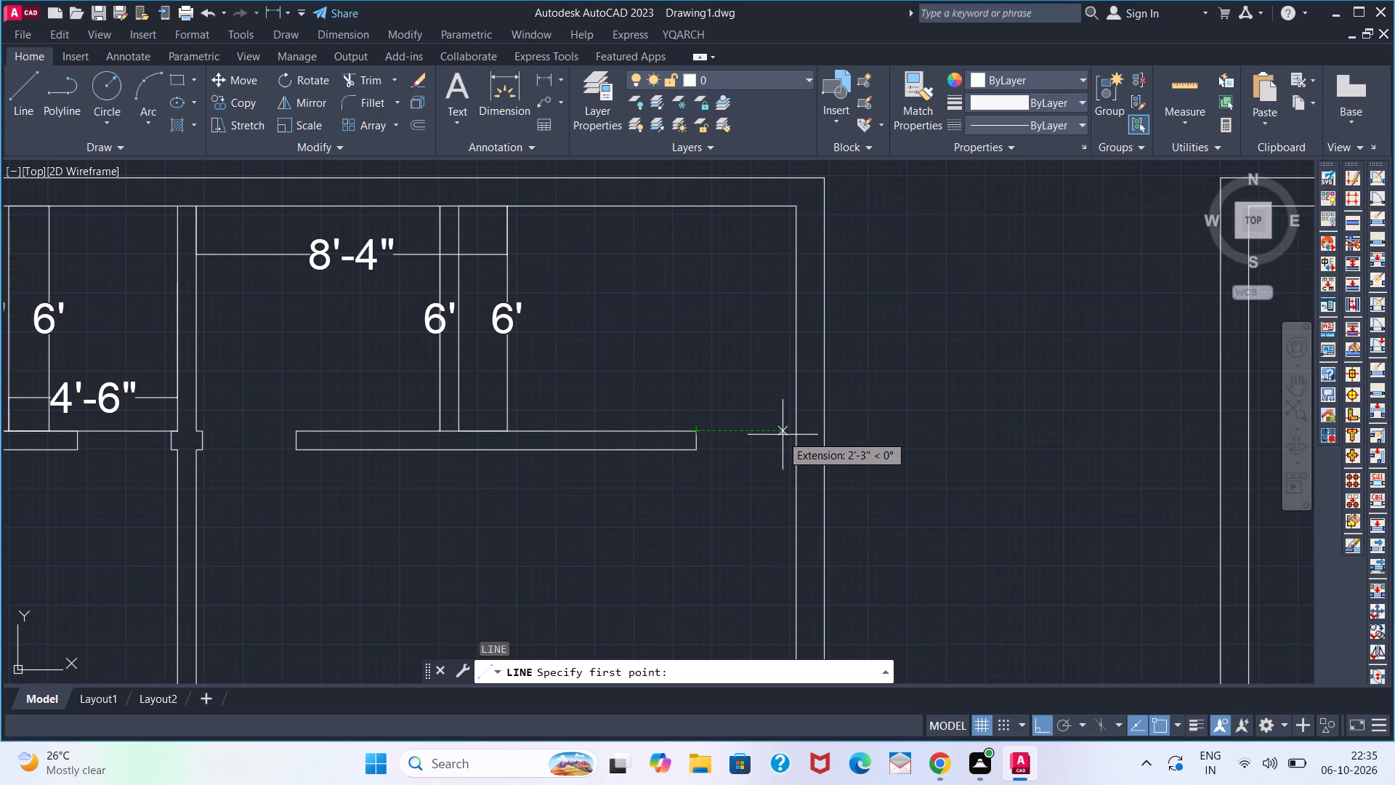
click(793, 435)
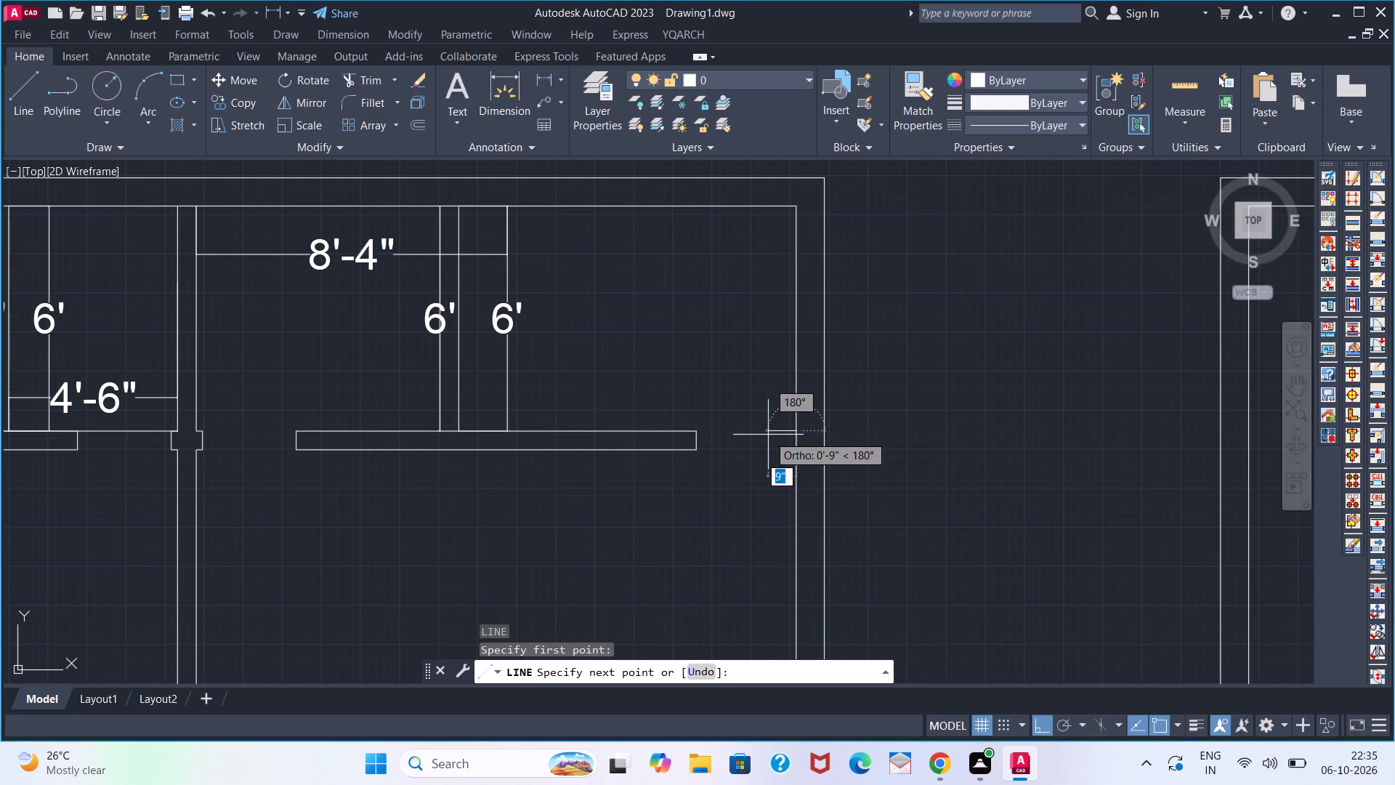
key(2)
key(Return)
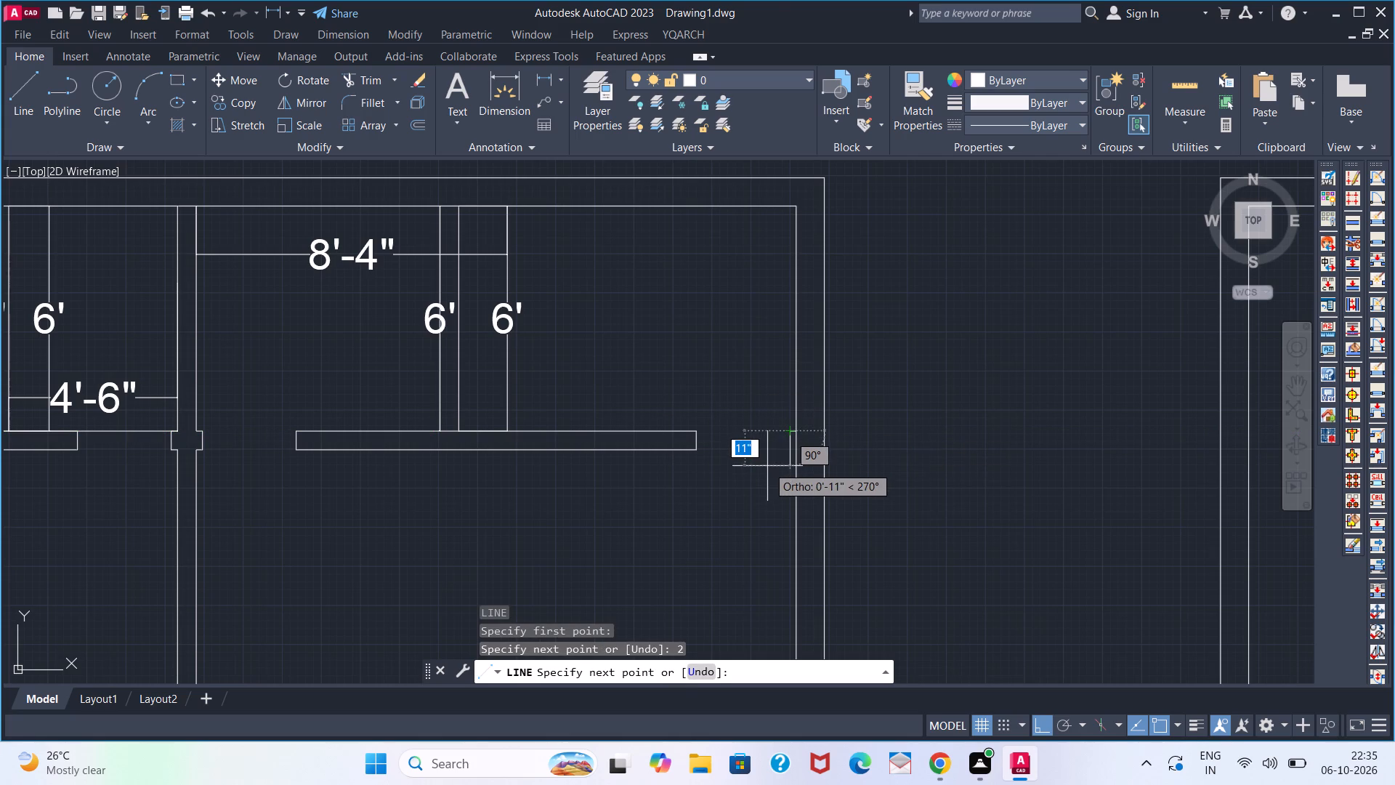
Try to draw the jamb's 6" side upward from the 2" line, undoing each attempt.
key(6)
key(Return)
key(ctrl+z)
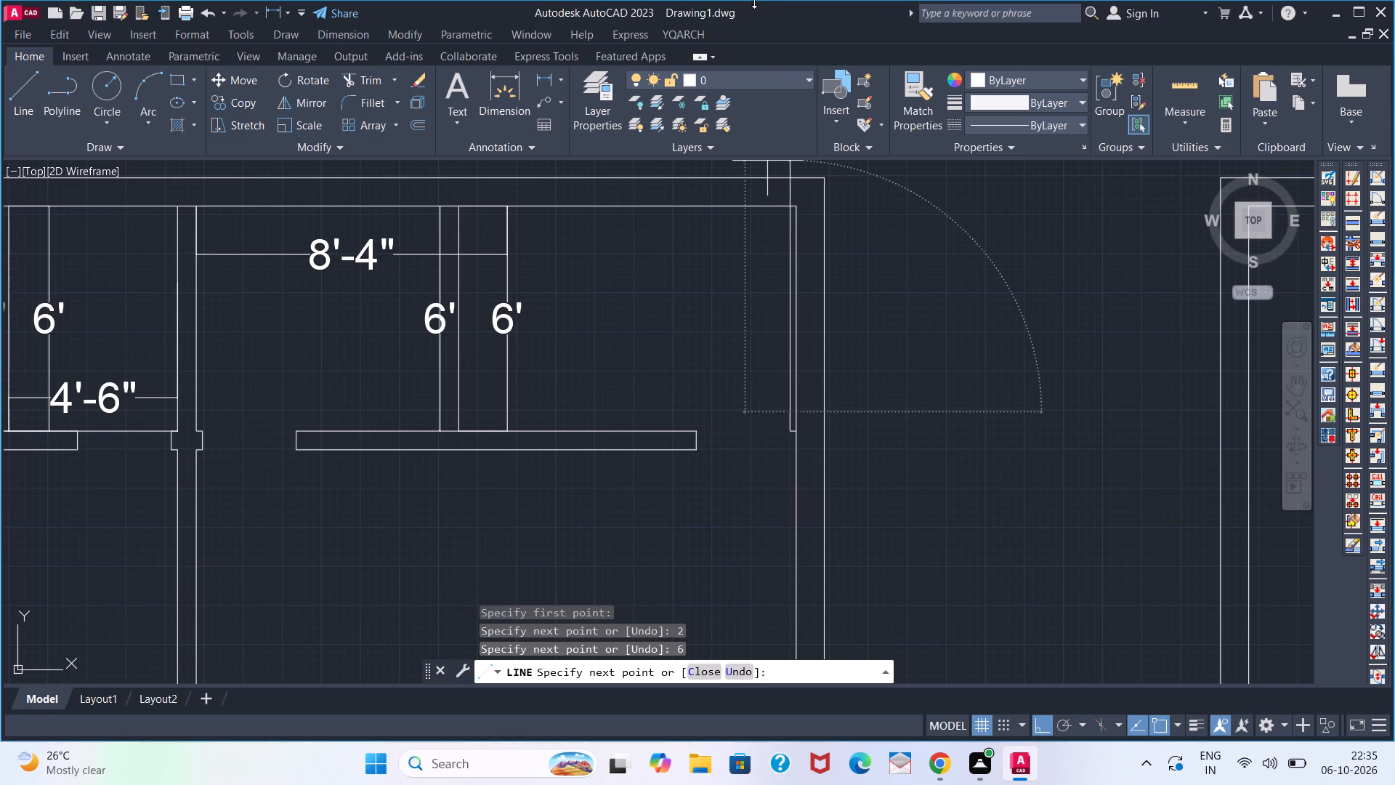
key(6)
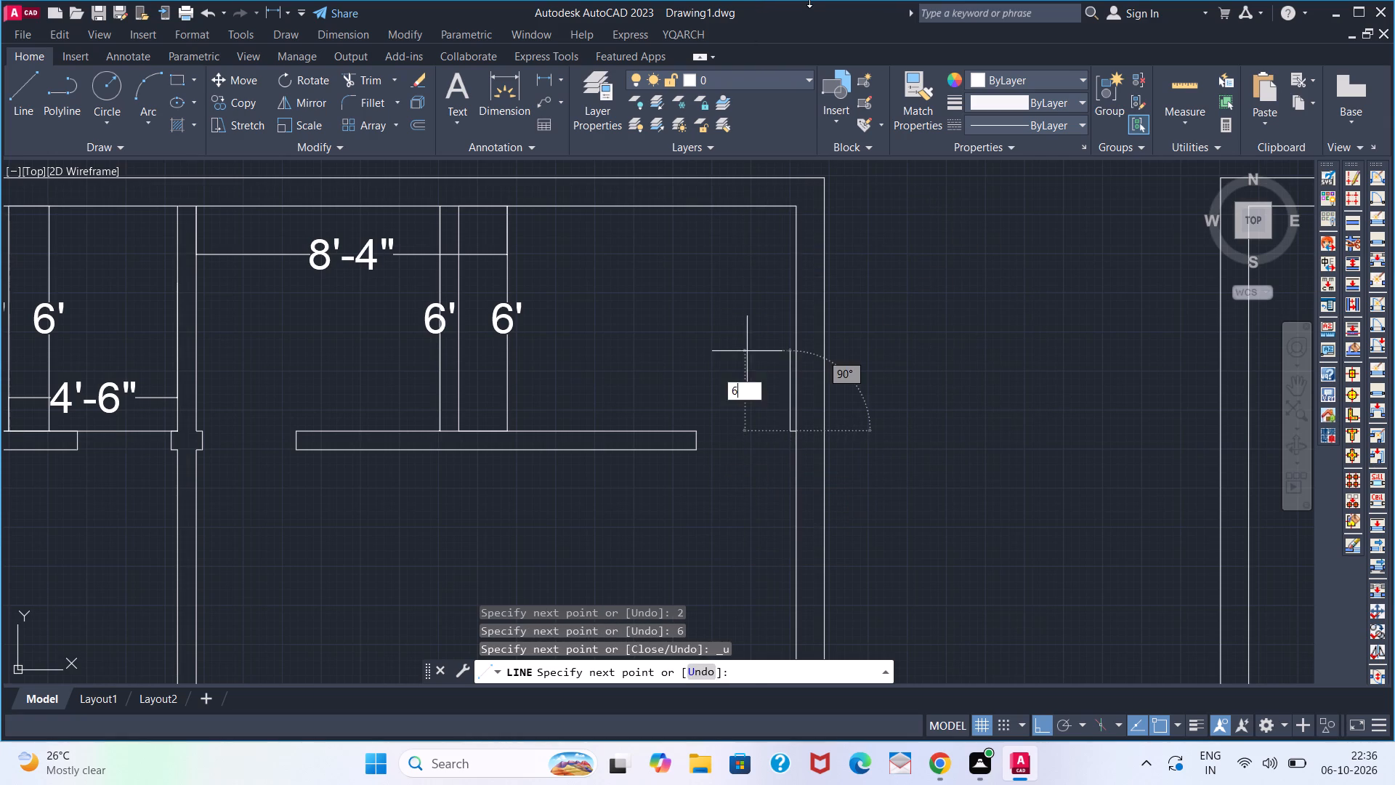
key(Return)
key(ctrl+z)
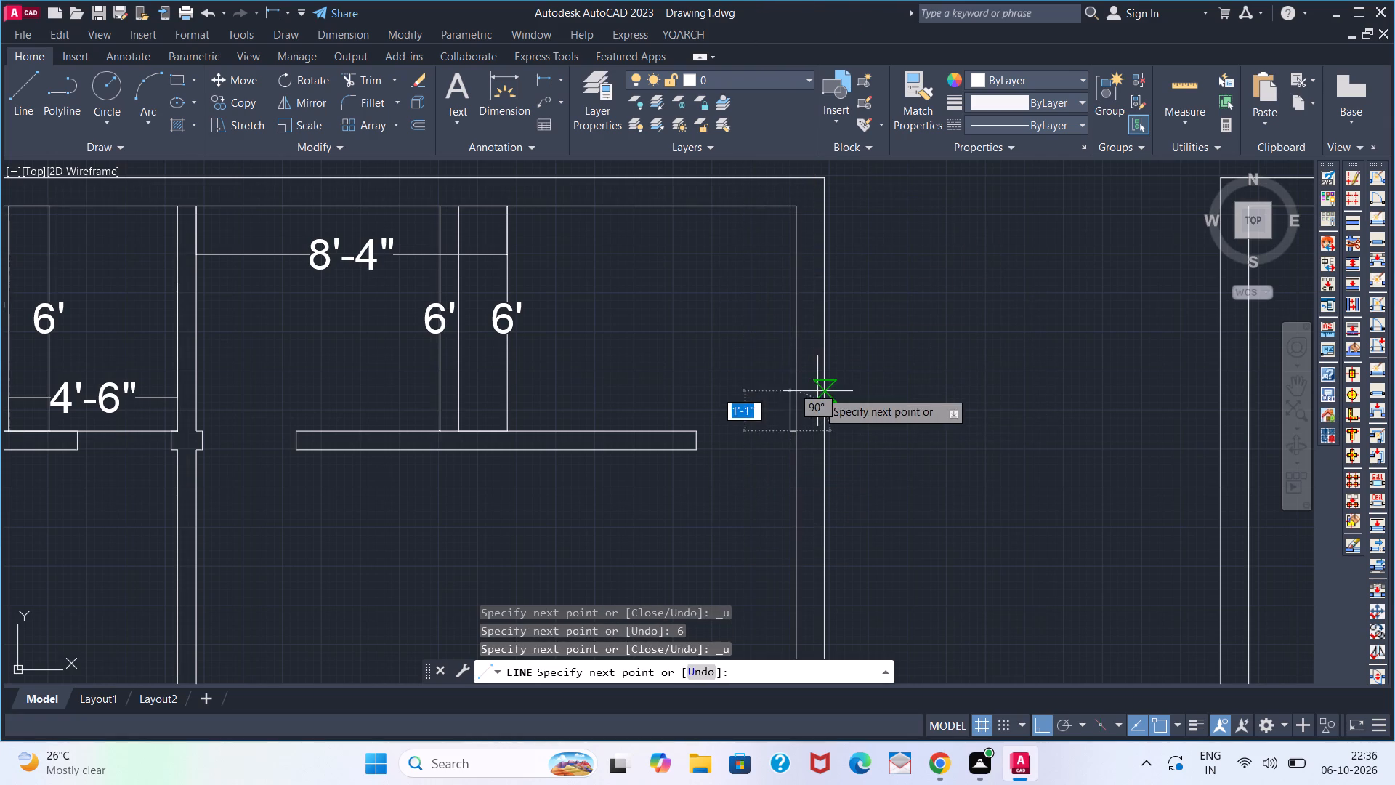
Draw the jamb's 6" side downward and close it back to the right wall's inner line.
key(6)
key(Return)
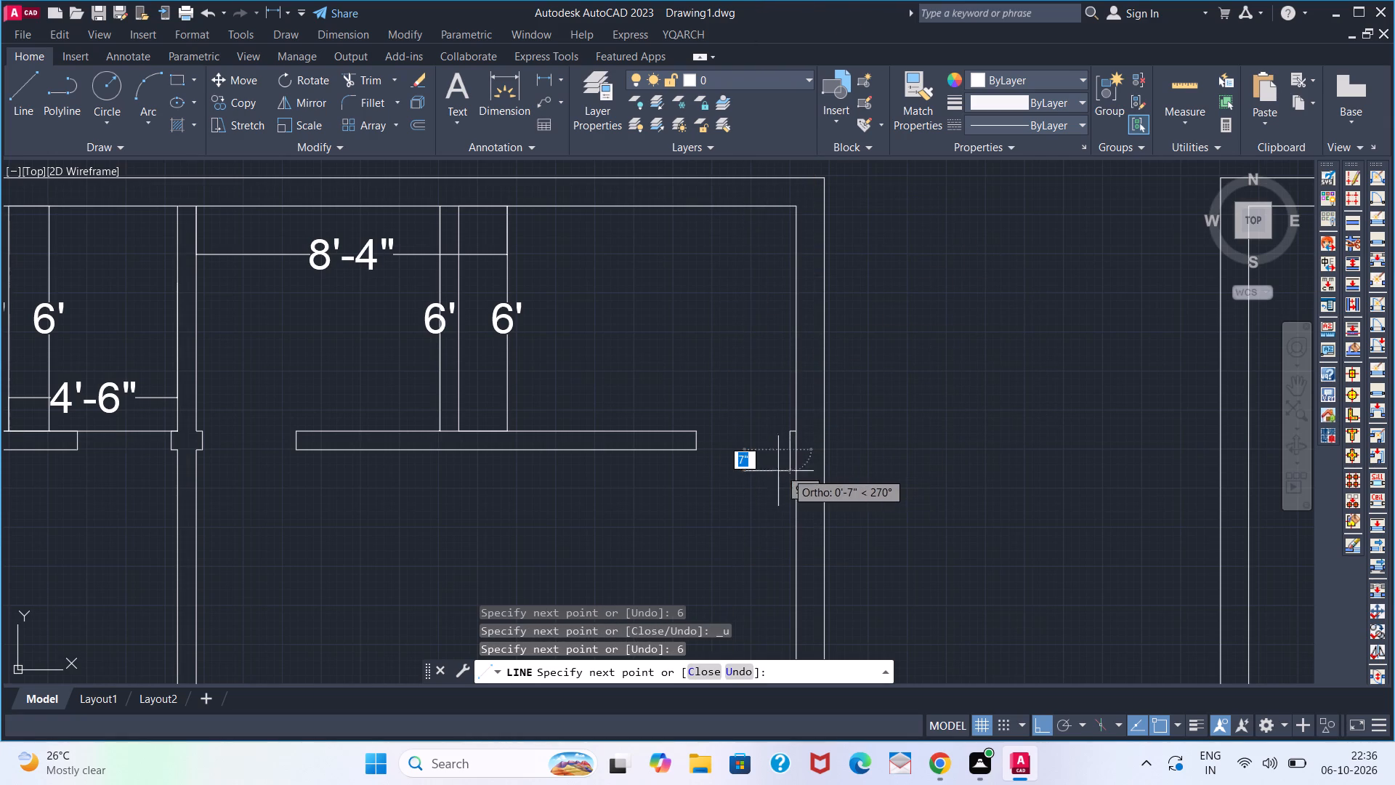
scroll(833, 451, up, 3)
click(668, 446)
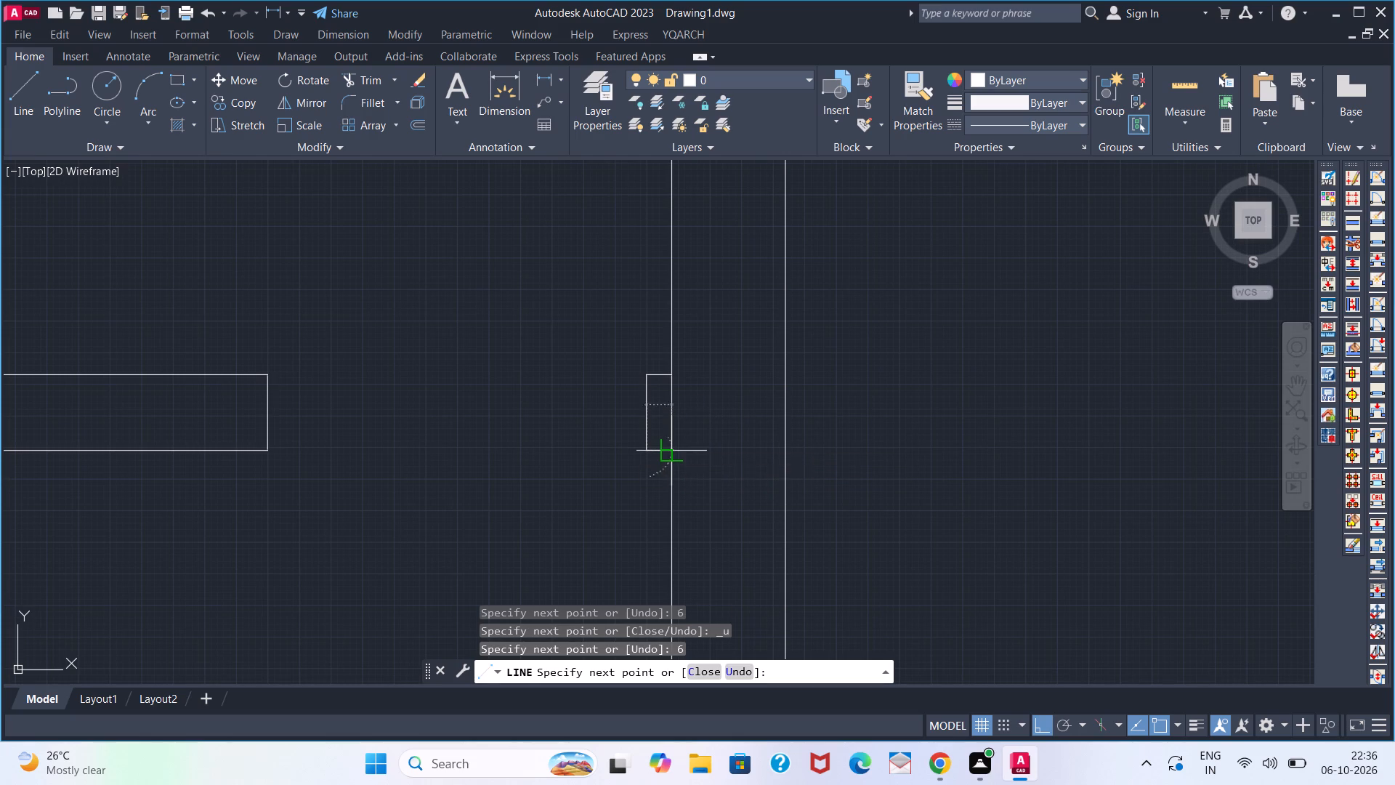
key(space)
Trim the right wall's inner line between the two ends of the new jamb.
text(TR)
key(space)
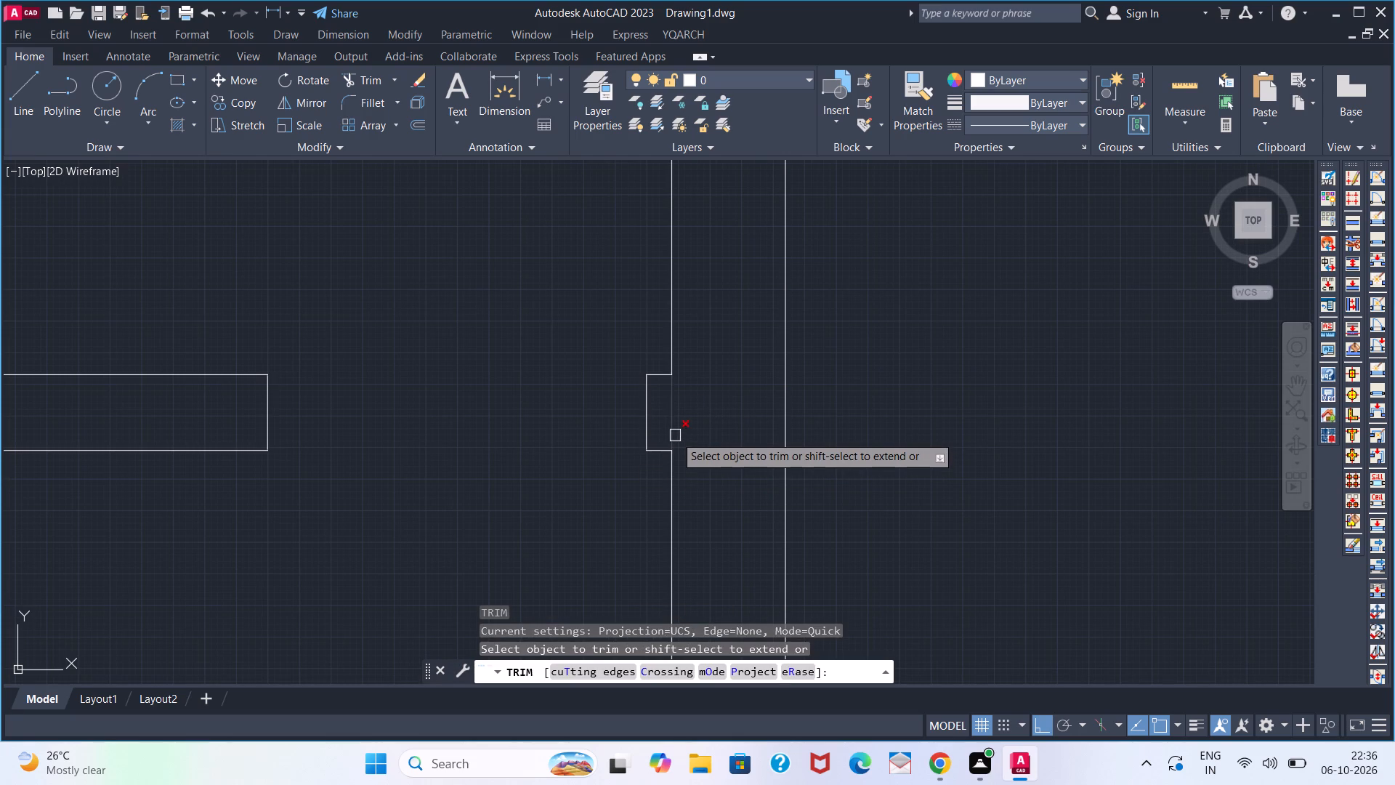
click(675, 435)
key(space)
Delete the leftover vertical line running through the two 4' wide rooms beside the right wall.
scroll(706, 436, down, 4)
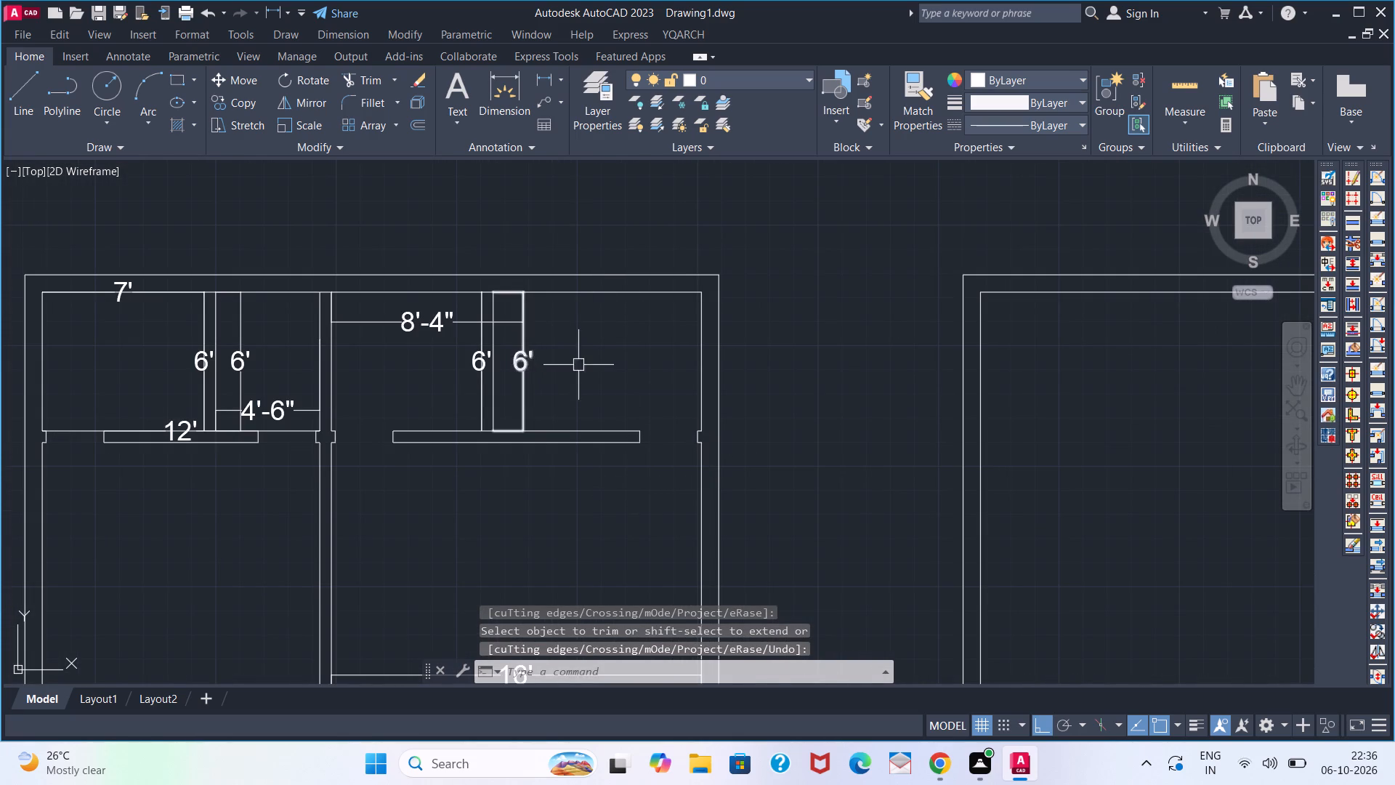
middle_drag(592, 368, 727, 354)
scroll(724, 355, down, 3)
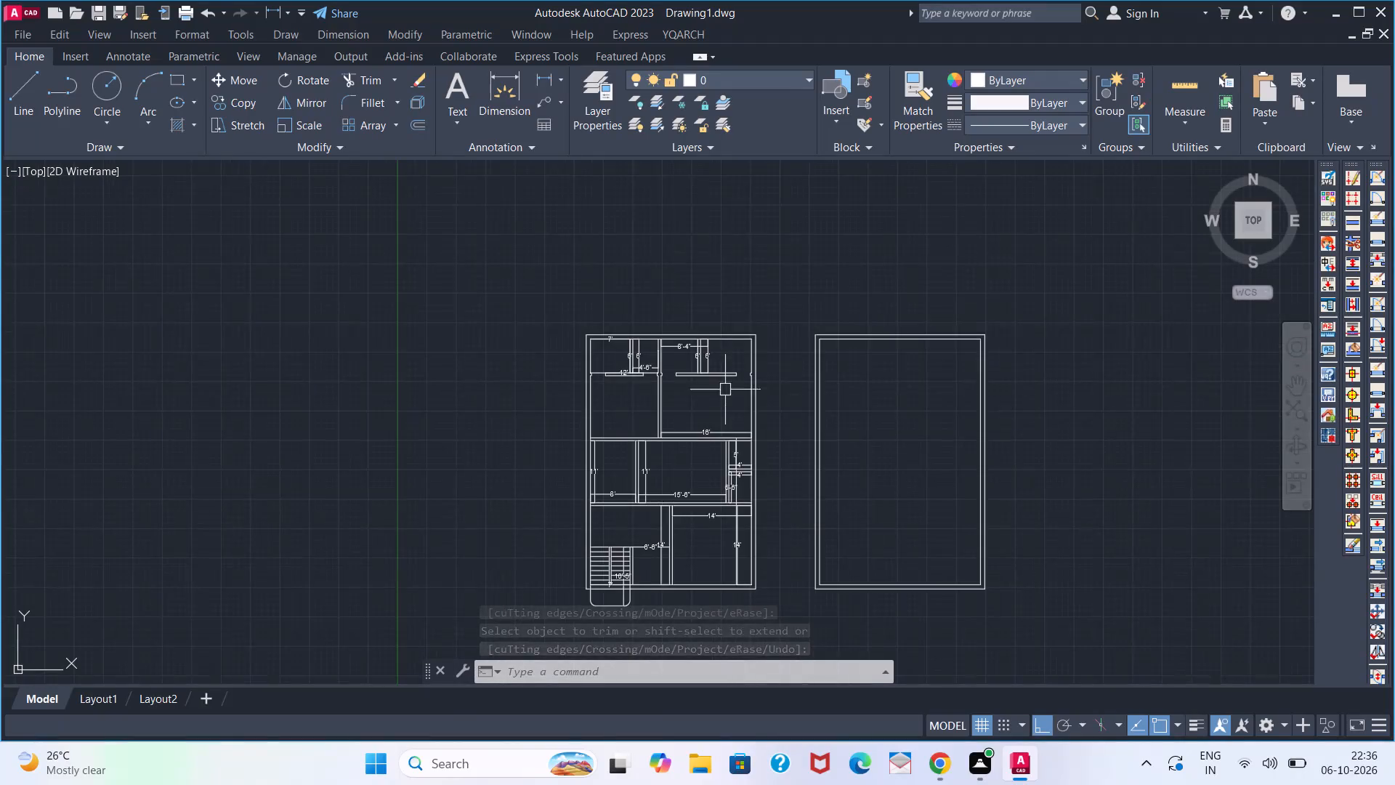
scroll(726, 387, up, 1)
middle_drag(713, 431, 769, 314)
scroll(803, 390, up, 3)
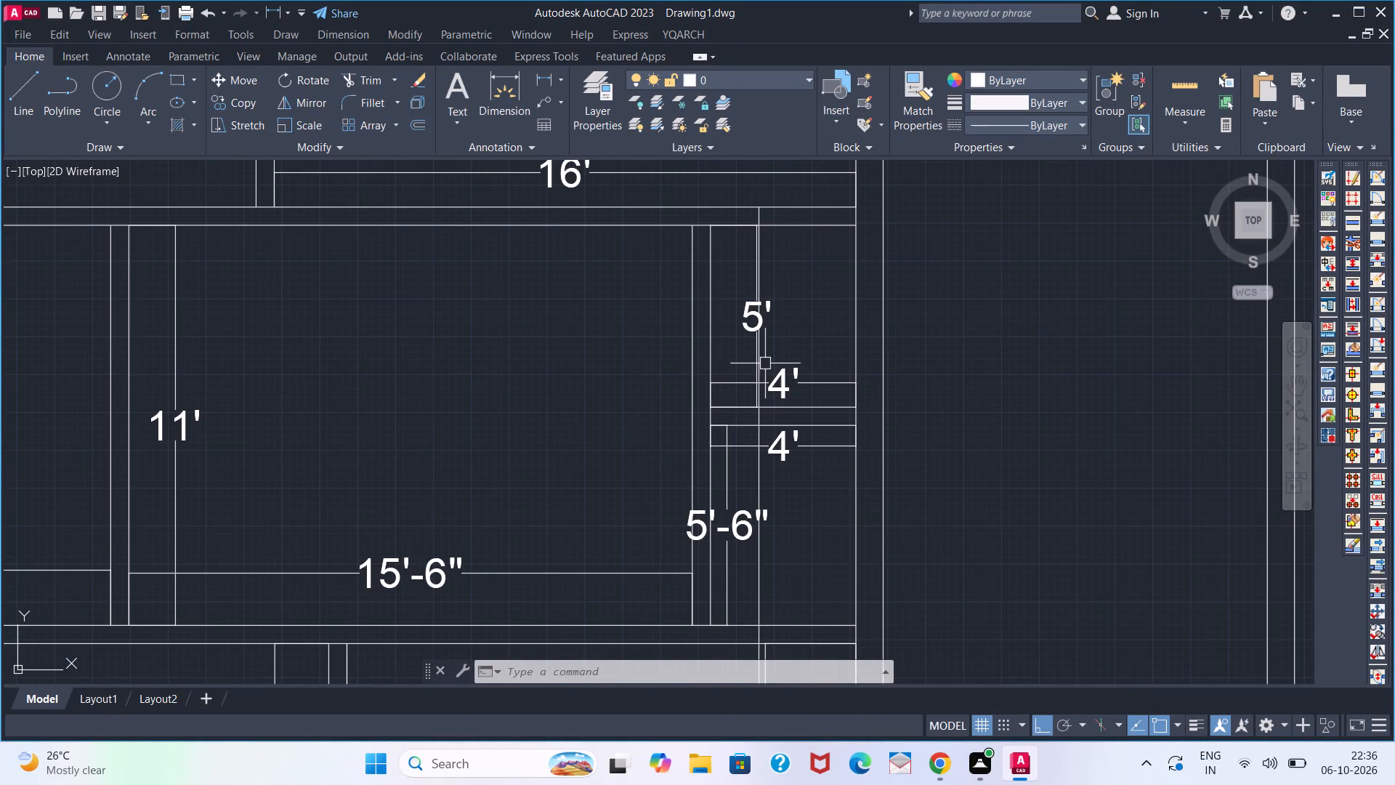
click(764, 475)
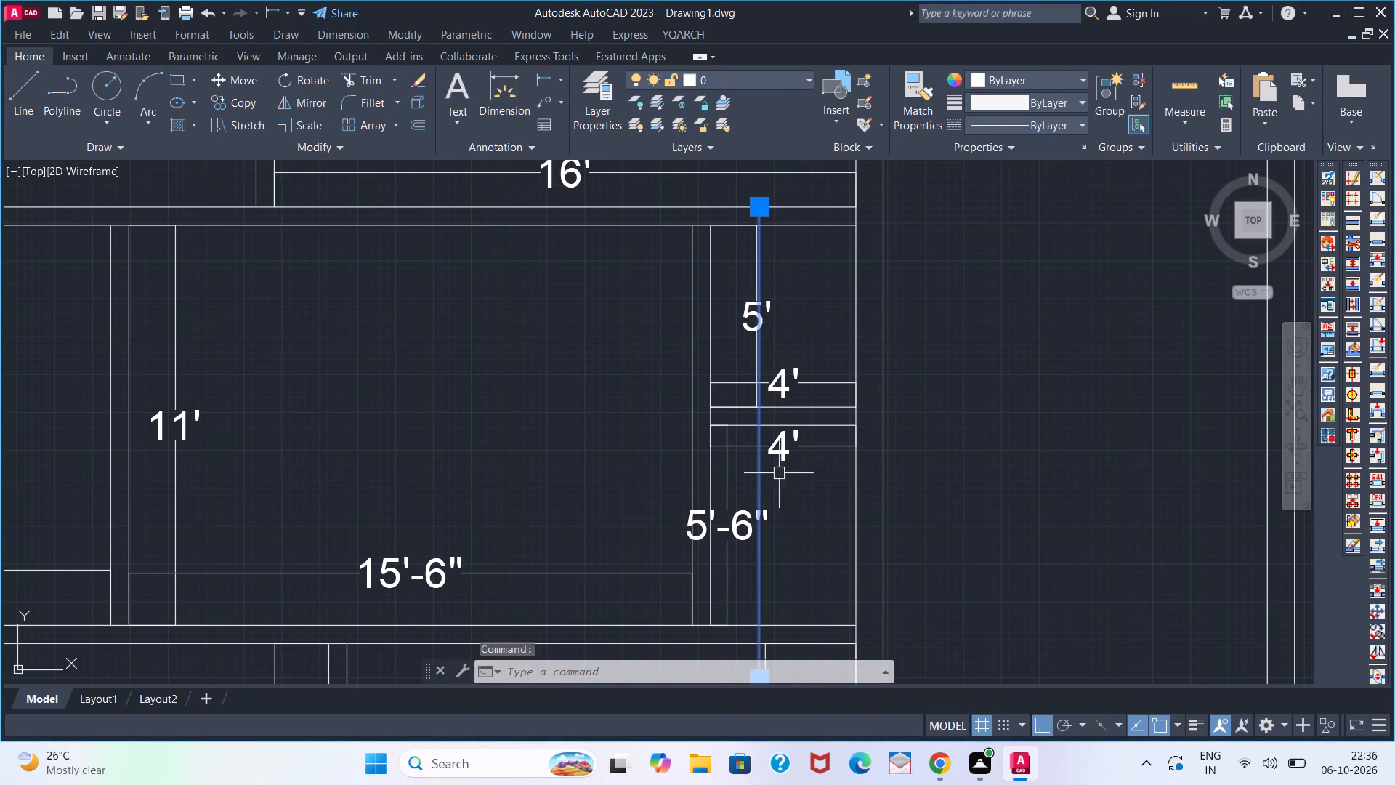
key(Delete)
Offset the lower line of the horizontal partition above the 8' wide room 2'-8" downward.
scroll(833, 485, down, 1)
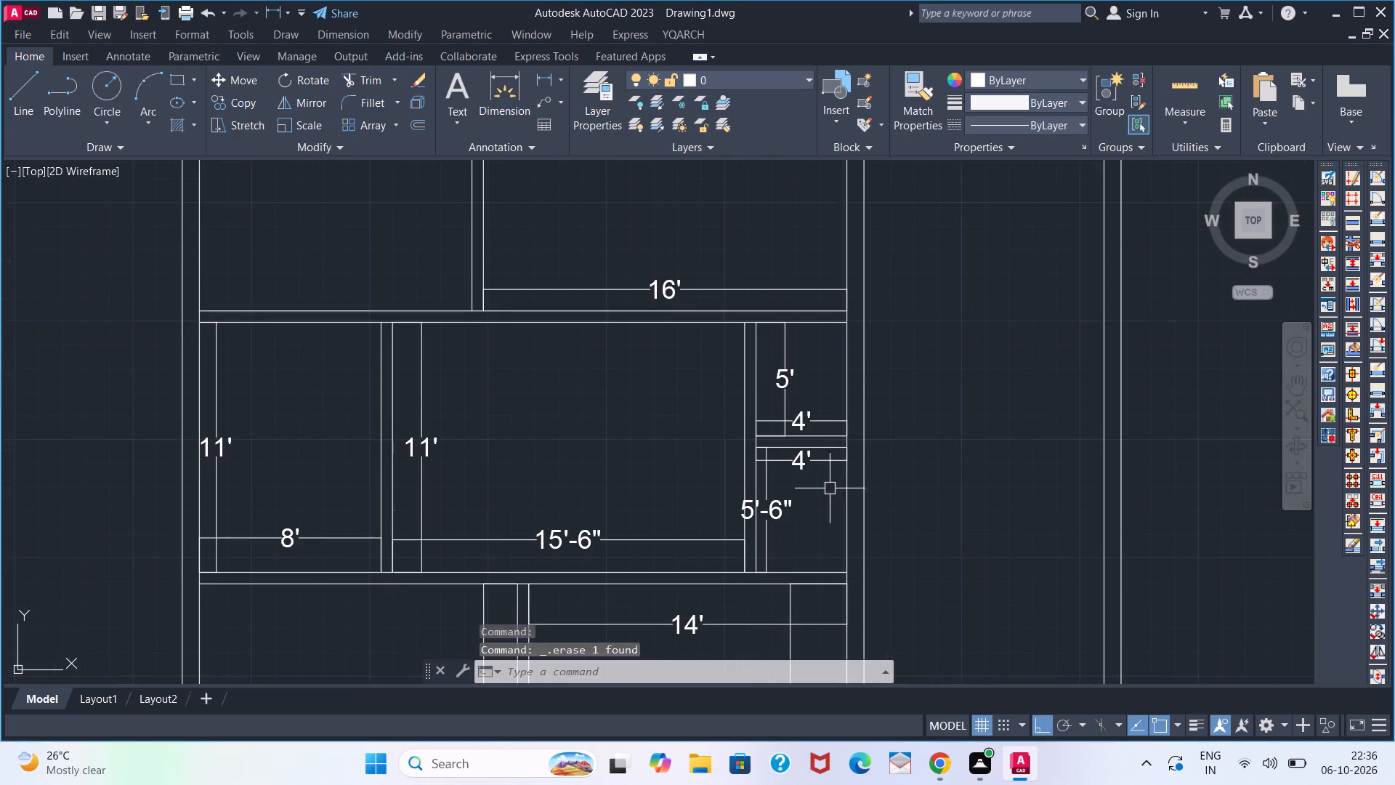
middle_drag(822, 503, 825, 358)
scroll(803, 408, down, 2)
middle_drag(700, 355, 676, 439)
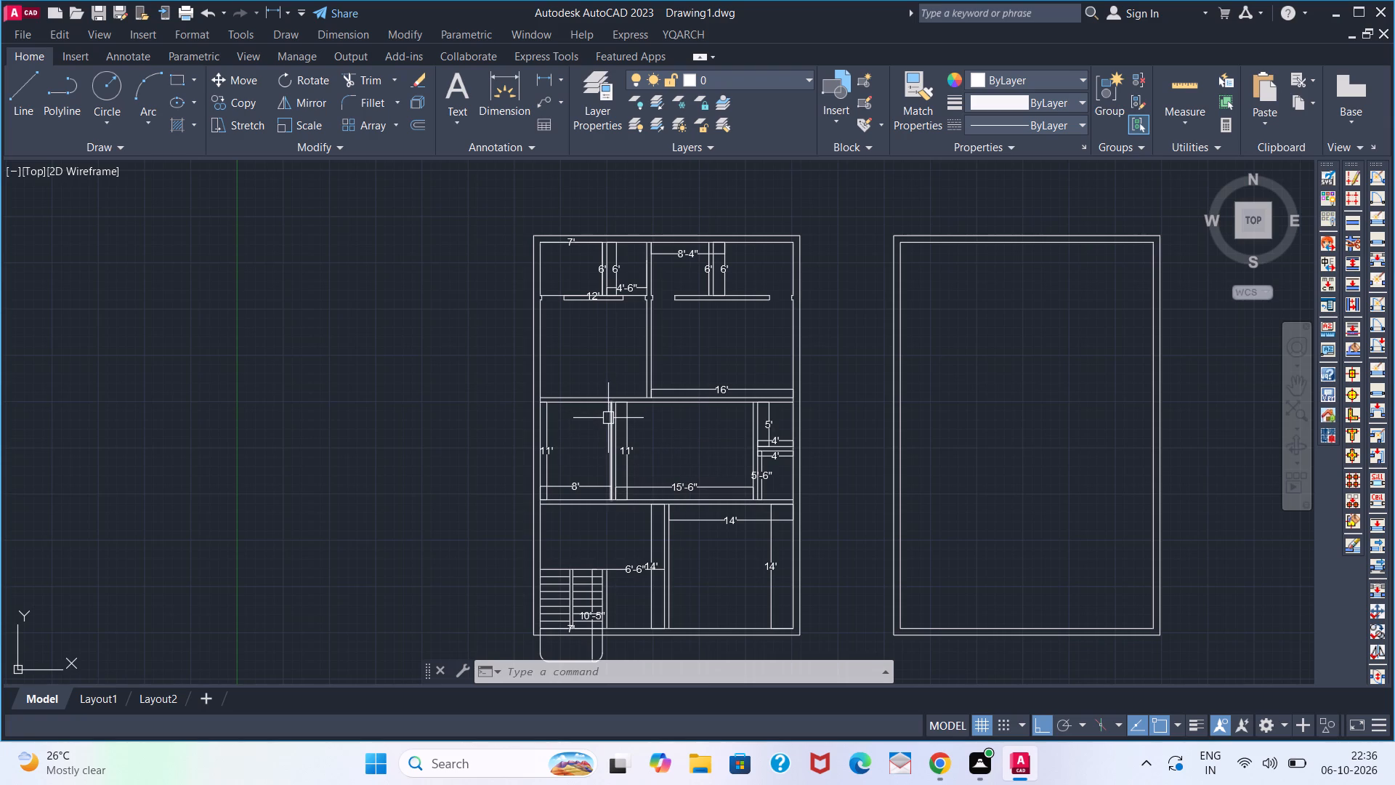
scroll(608, 406, up, 3)
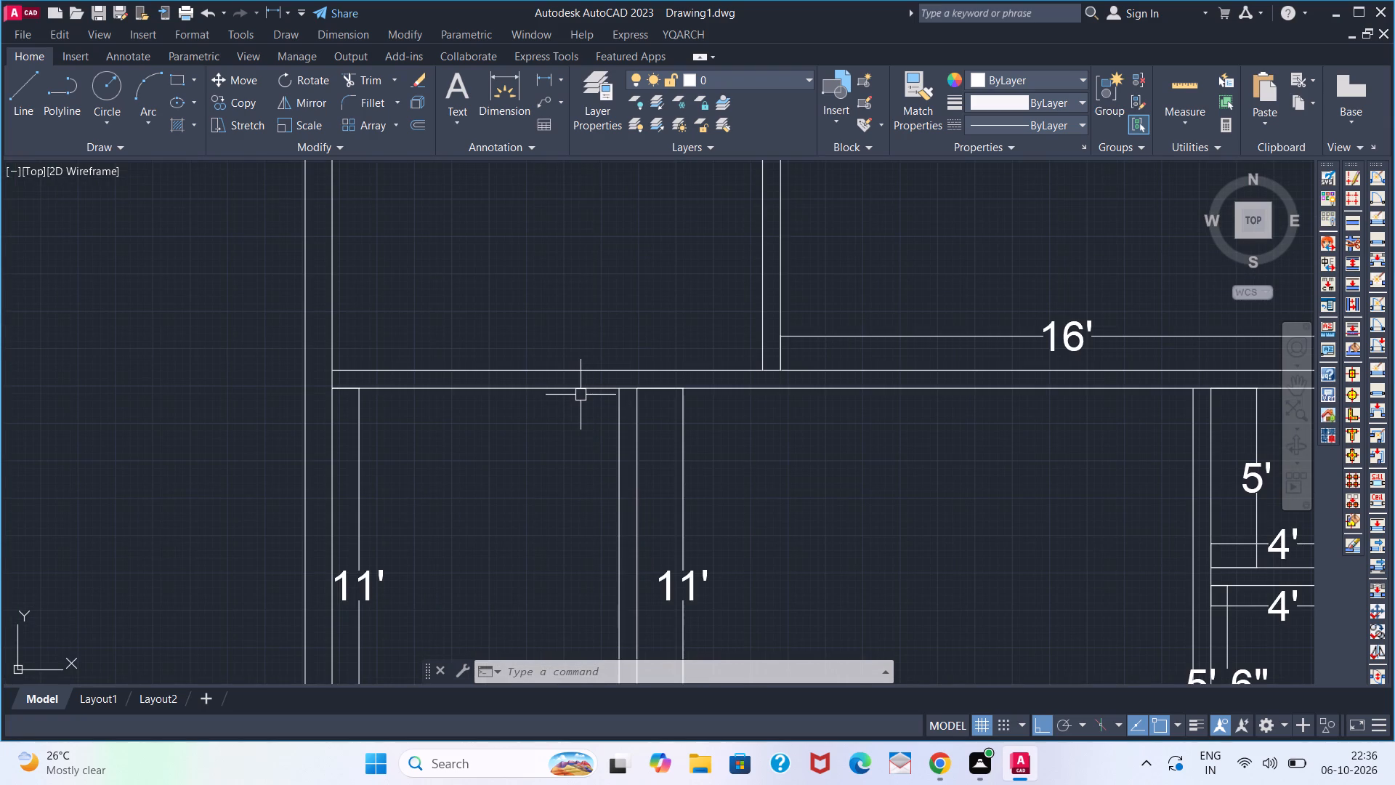
key(o)
key(Return)
key(2)
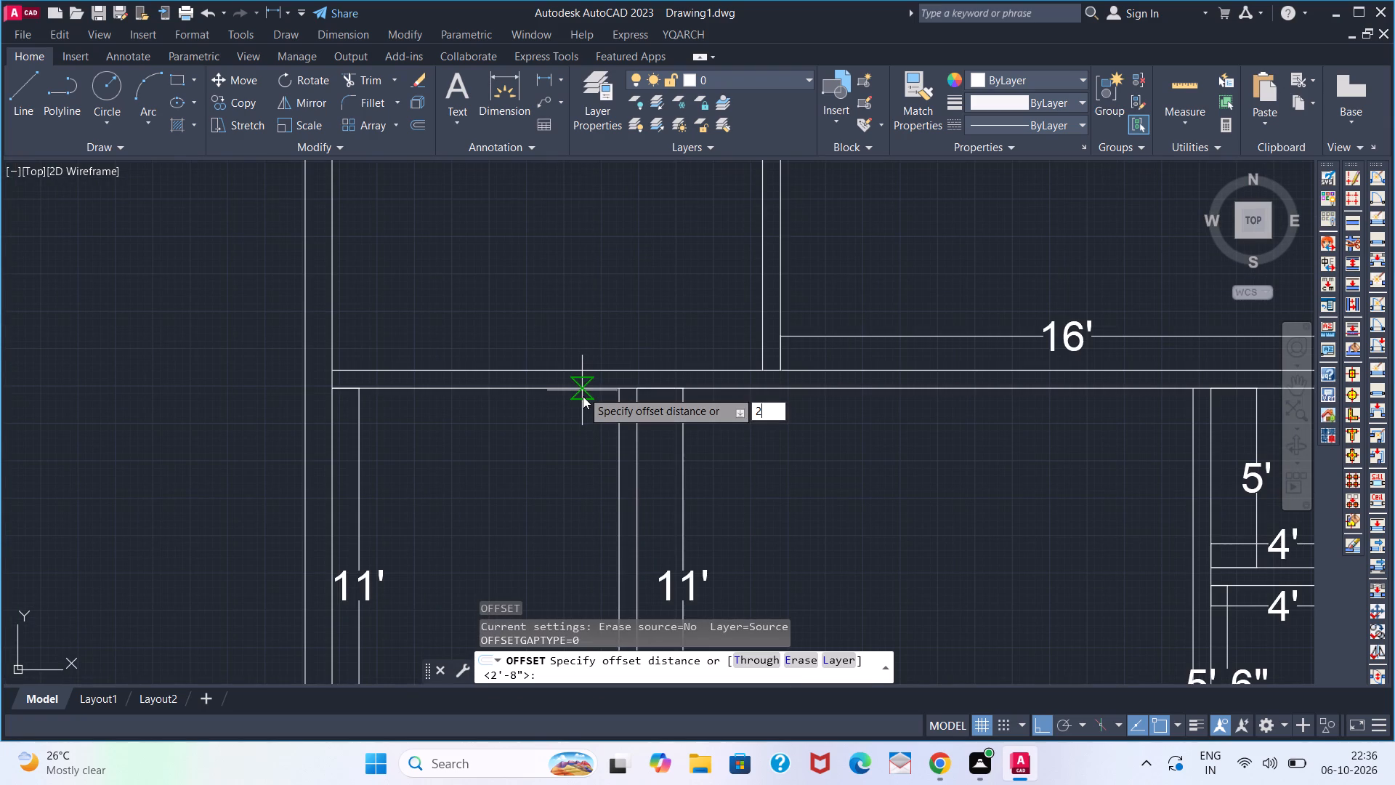
key(apostrophe)
key(8)
key(Return)
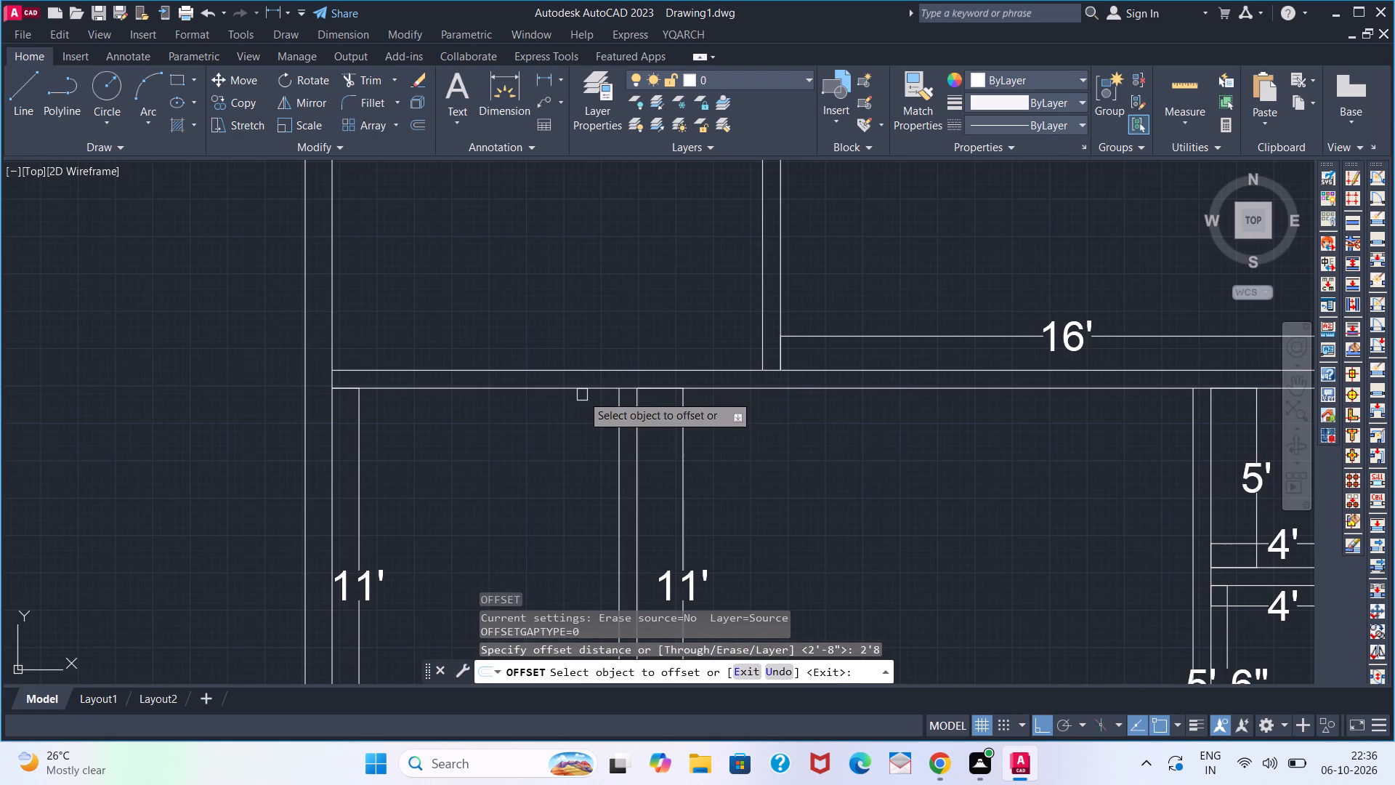
click(582, 394)
click(584, 445)
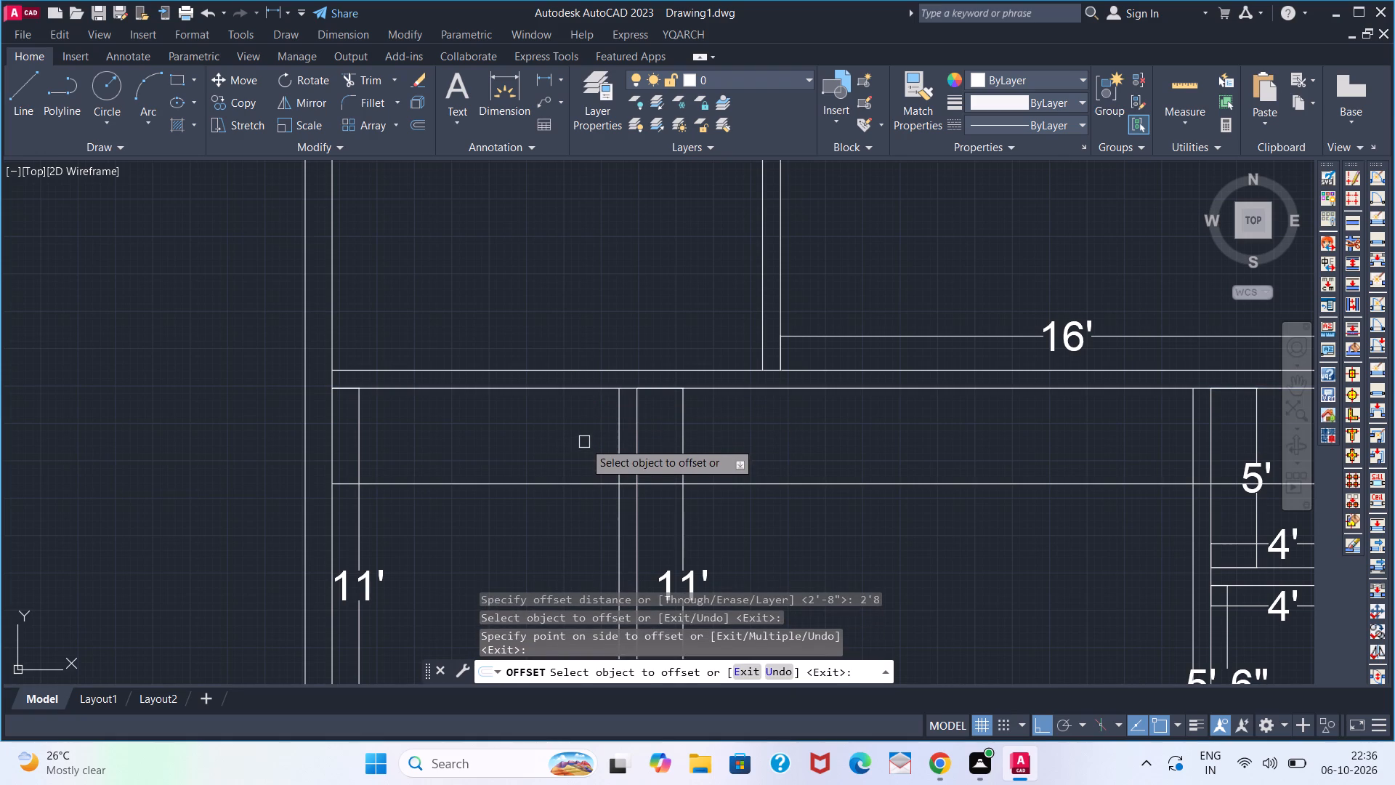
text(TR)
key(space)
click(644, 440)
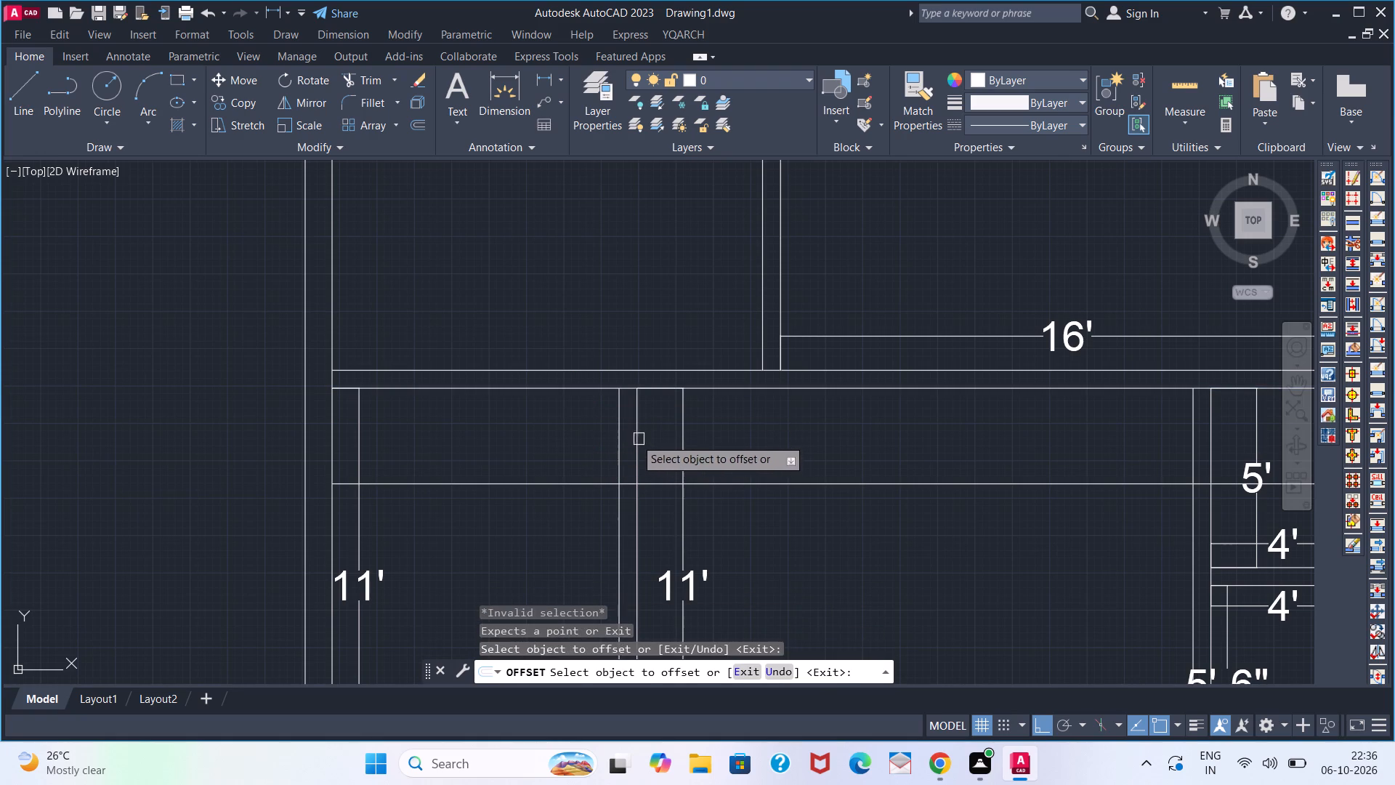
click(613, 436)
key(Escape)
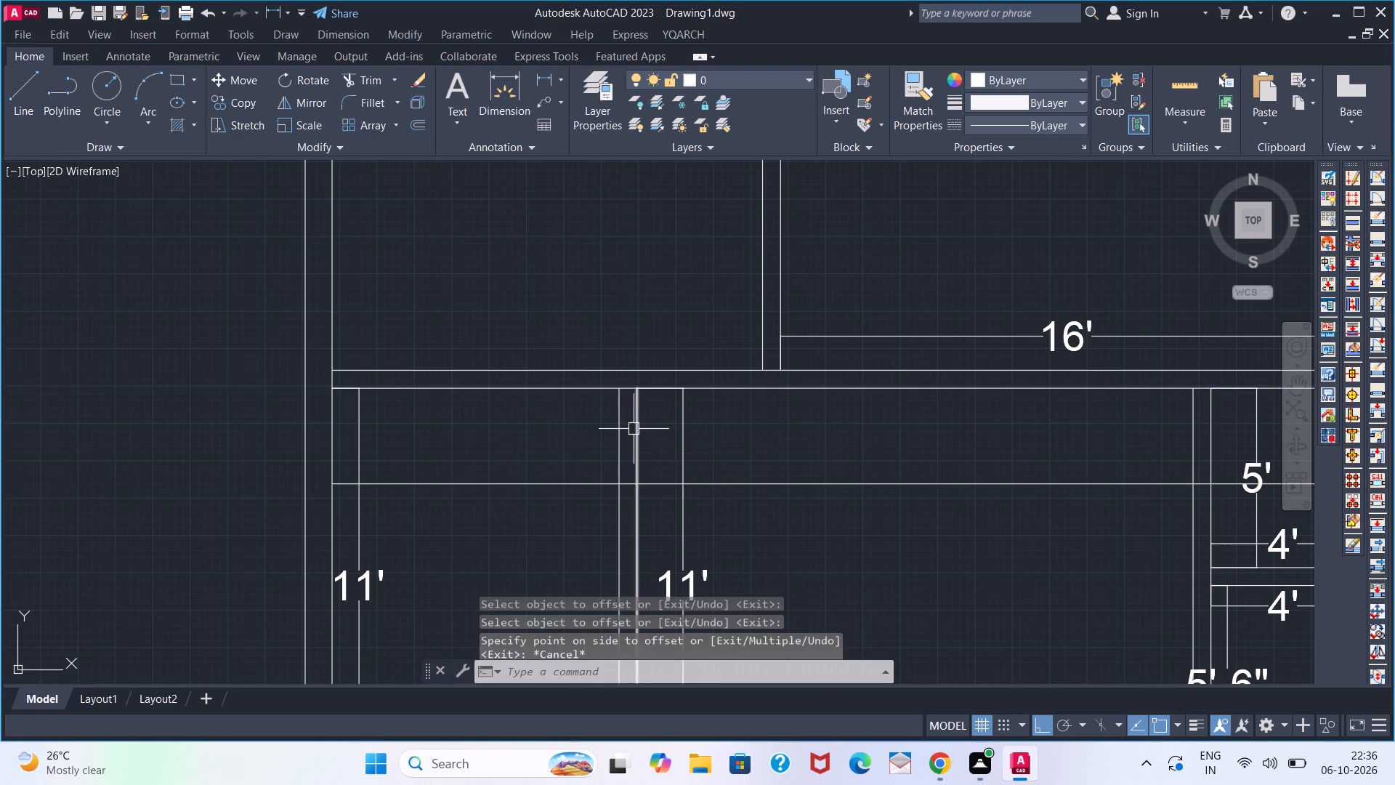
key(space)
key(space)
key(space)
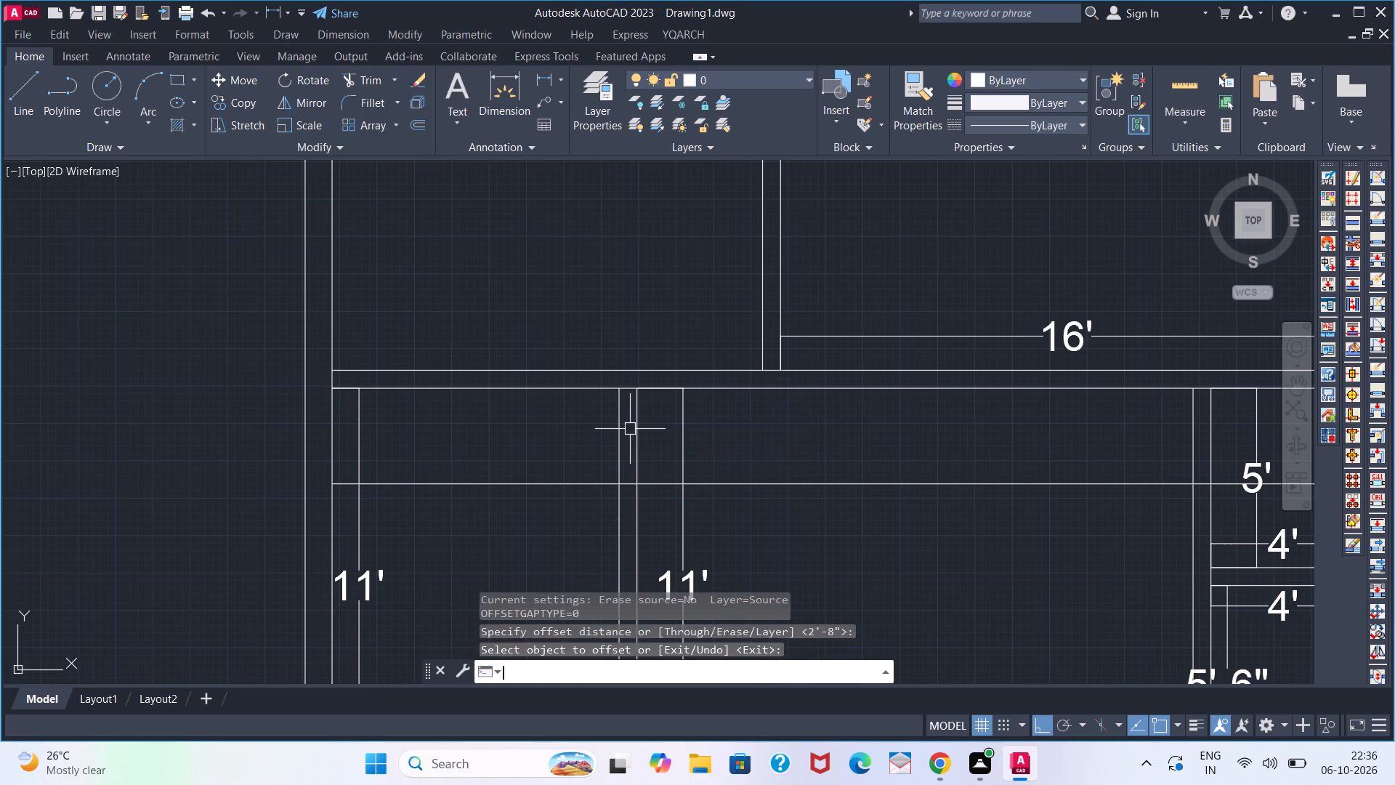
Trim both lines of the 8' room's right-hand partition across the 2'-8" opening, and the offset line to the partition's left.
text(TR)
key(space)
click(630, 429)
click(631, 428)
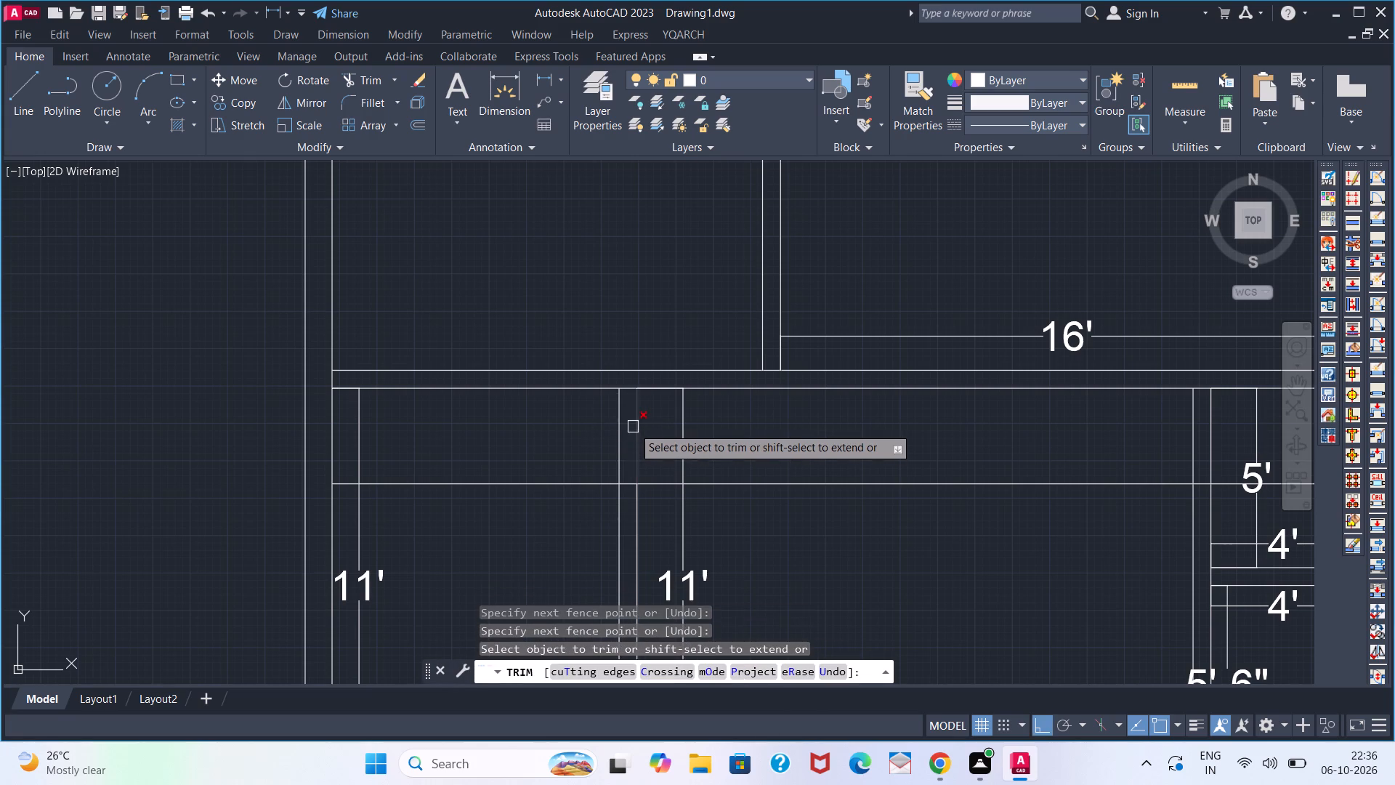
click(633, 427)
click(616, 424)
click(575, 482)
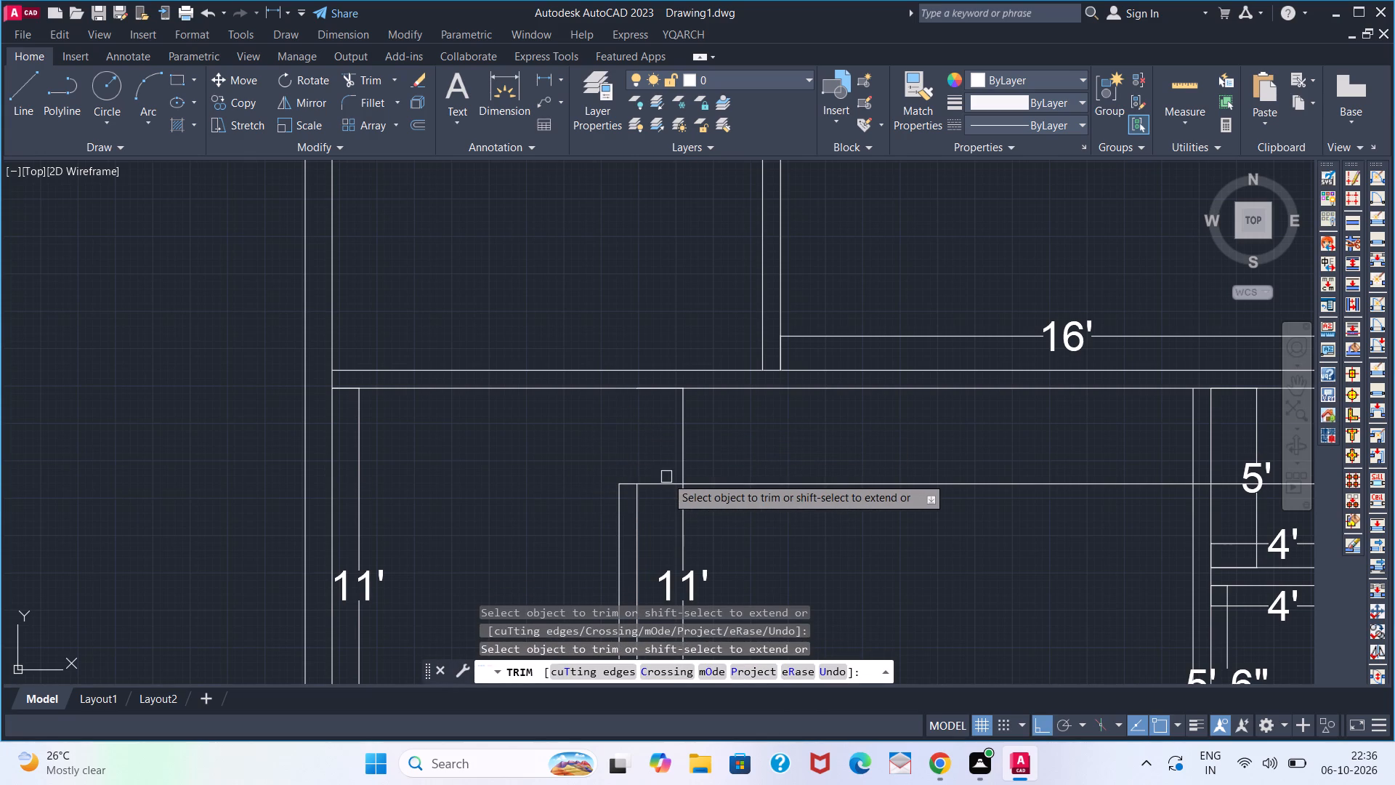
key(space)
Delete the vertical dimension just right of the partition with the new opening.
click(667, 480)
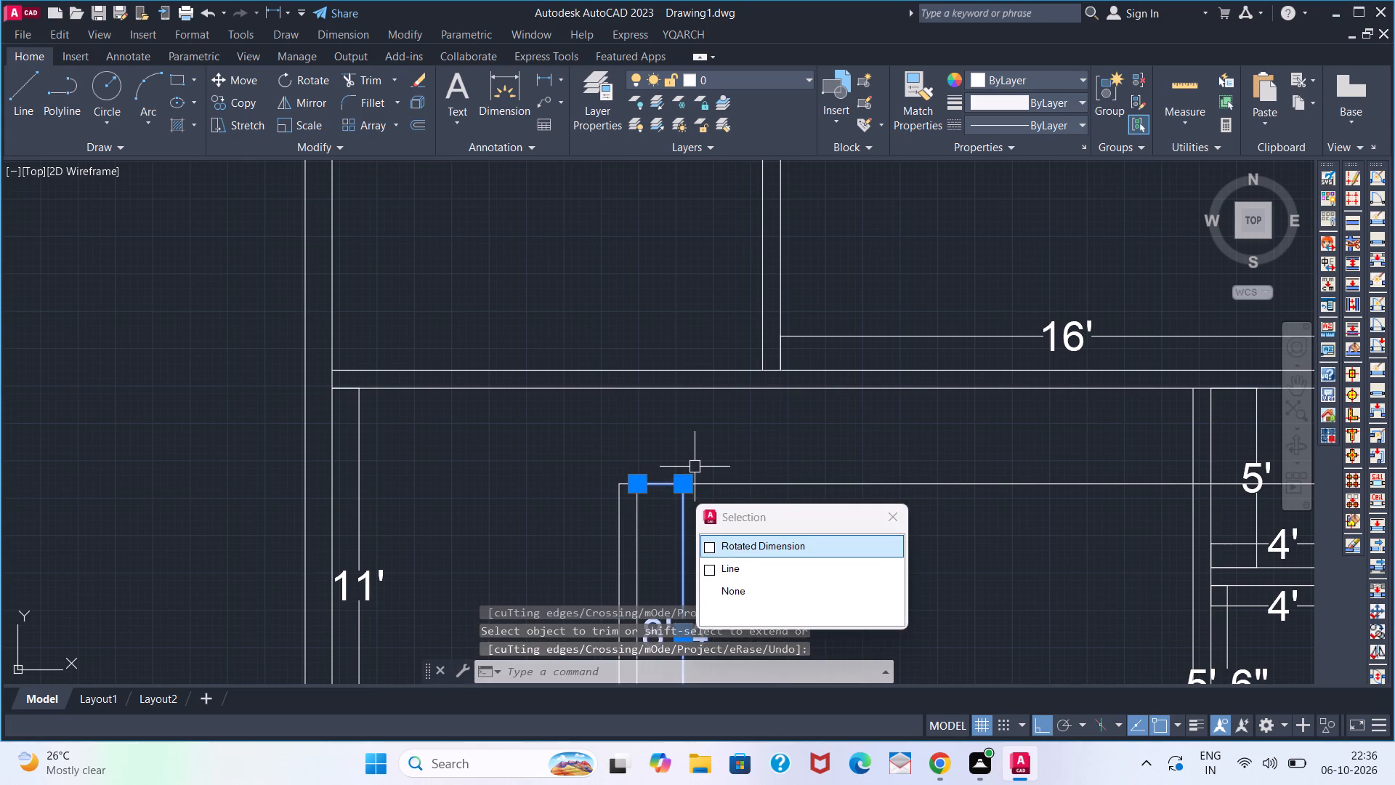
key(Delete)
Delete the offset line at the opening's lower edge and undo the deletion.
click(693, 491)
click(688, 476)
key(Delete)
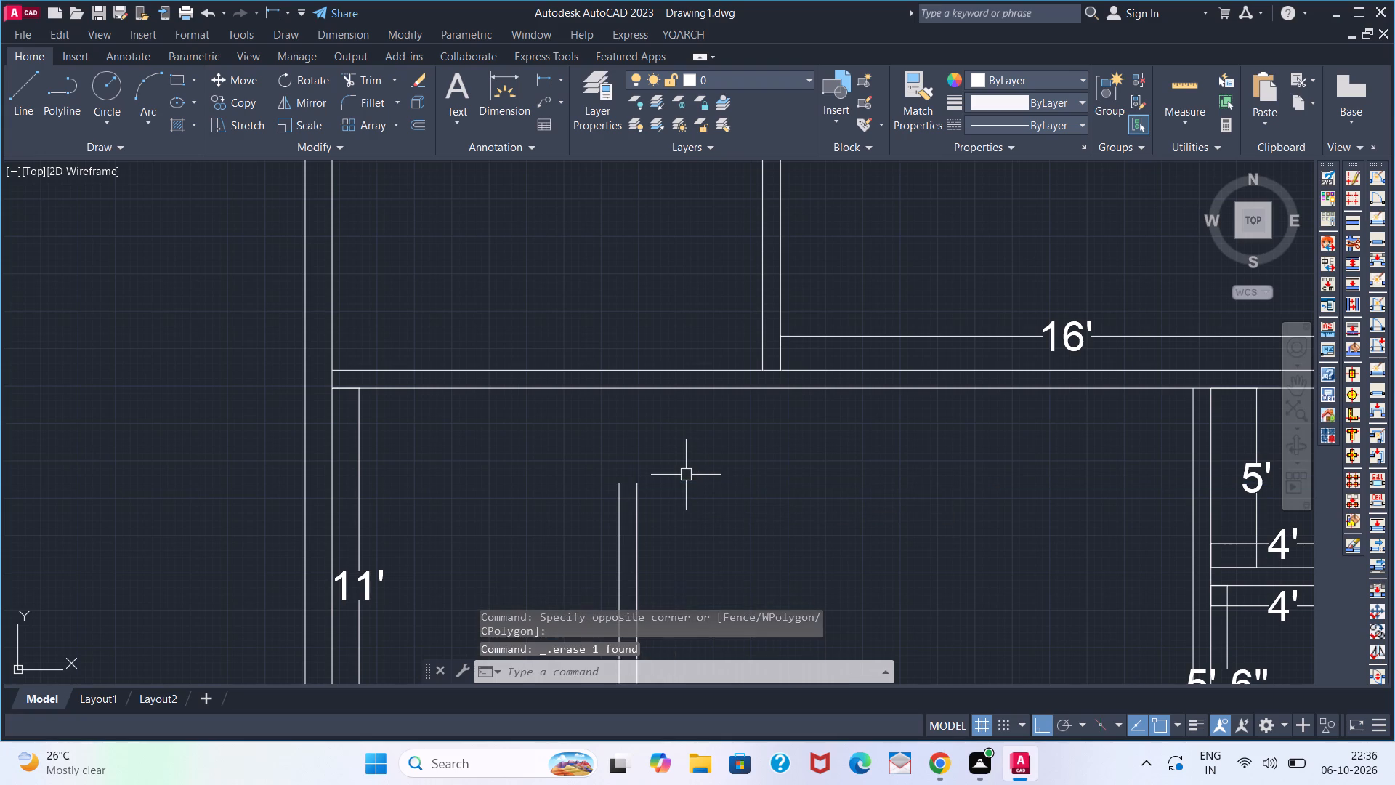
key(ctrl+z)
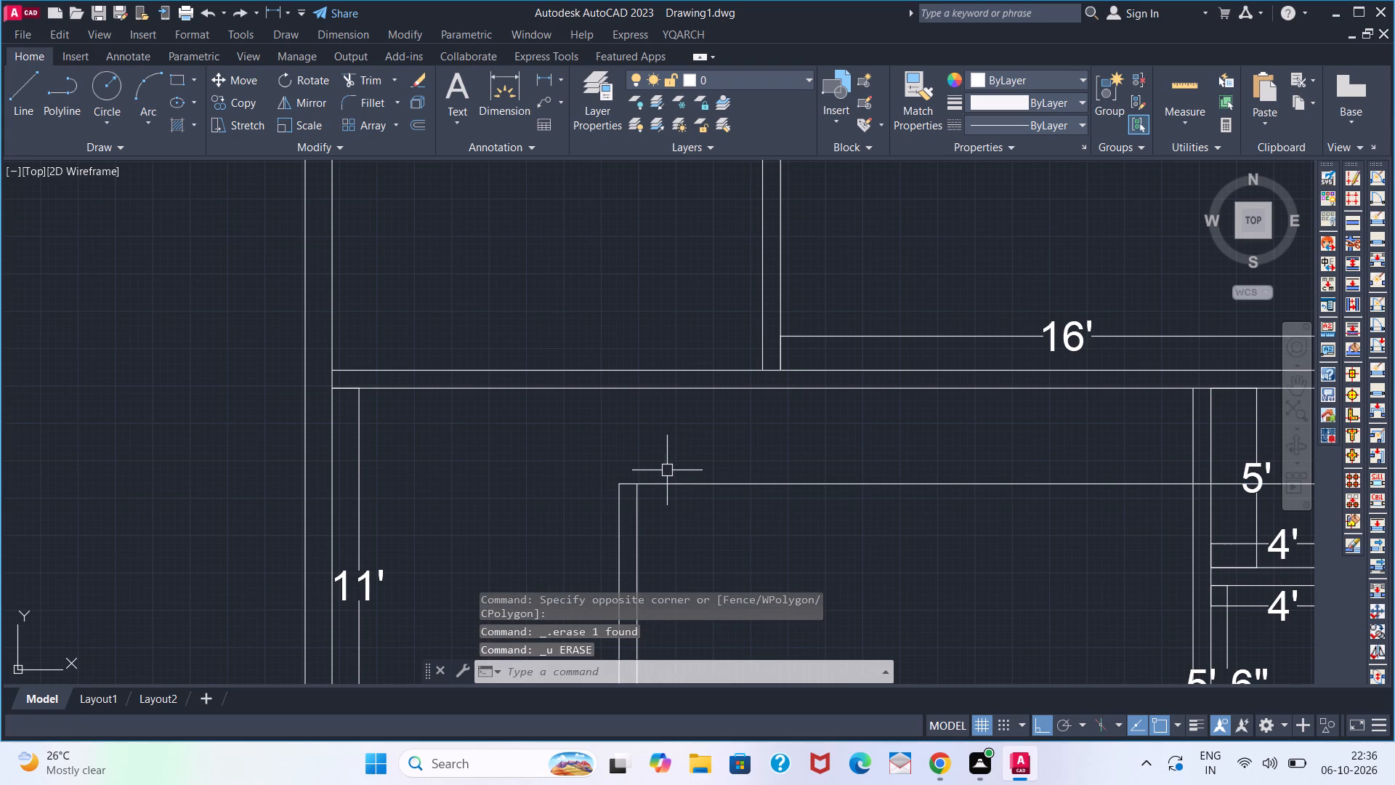
Trim the offset line across the 15'-6" wide room, keeping the short end cap on the vertical partition.
text(TR)
key(space)
key(space)
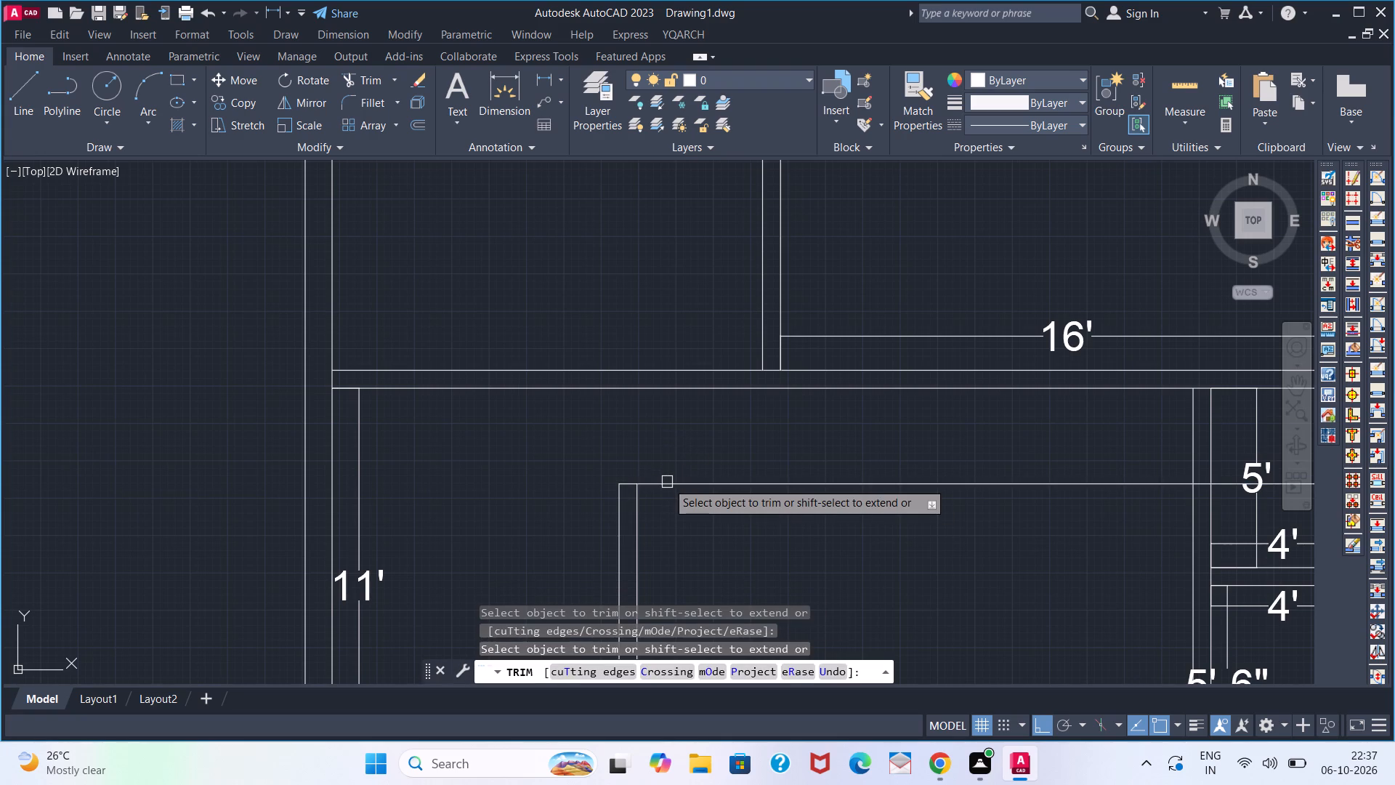
click(667, 482)
key(space)
Draw a jamb stub 2" deep and 6" wide below the horizontal wall, in line with the 8' room's partition and closing back on the wall.
key(l)
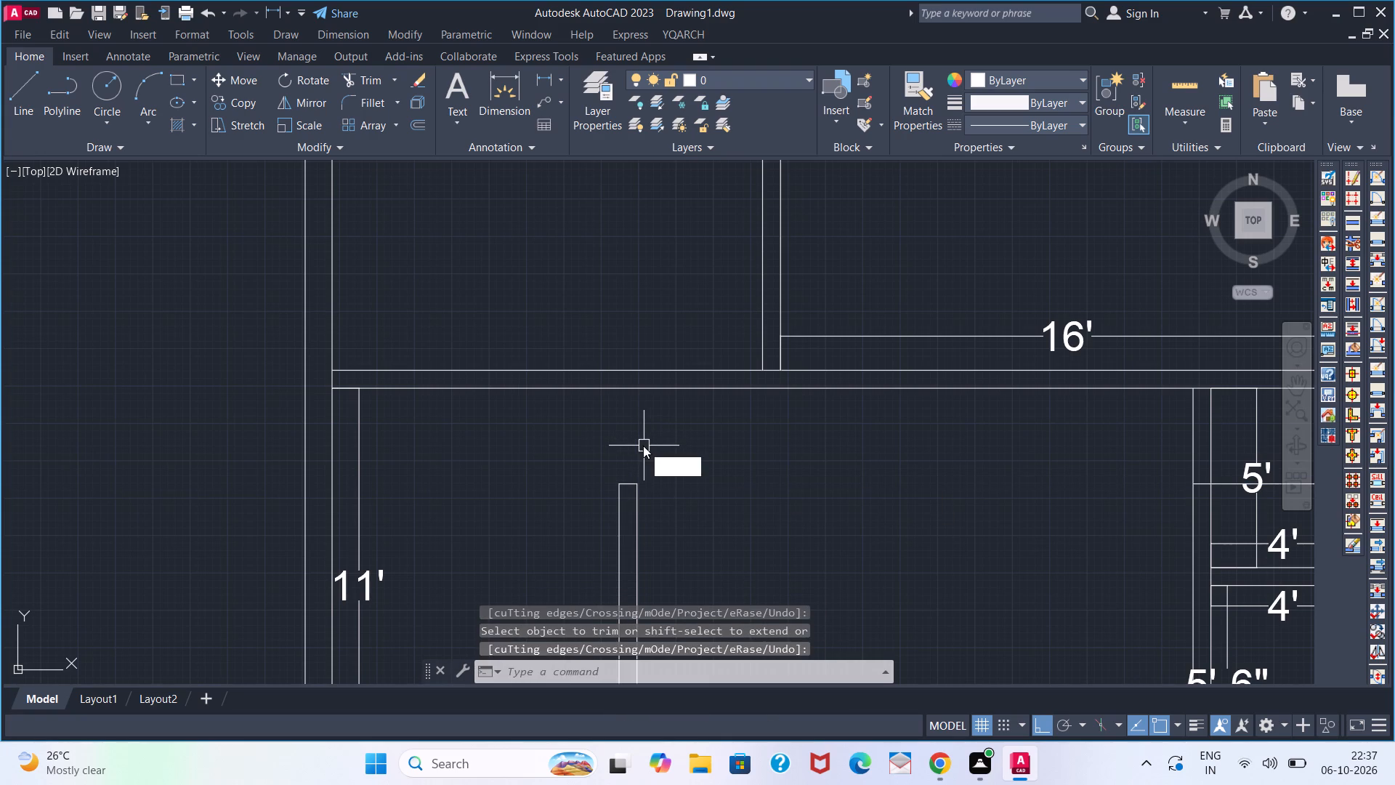
key(Return)
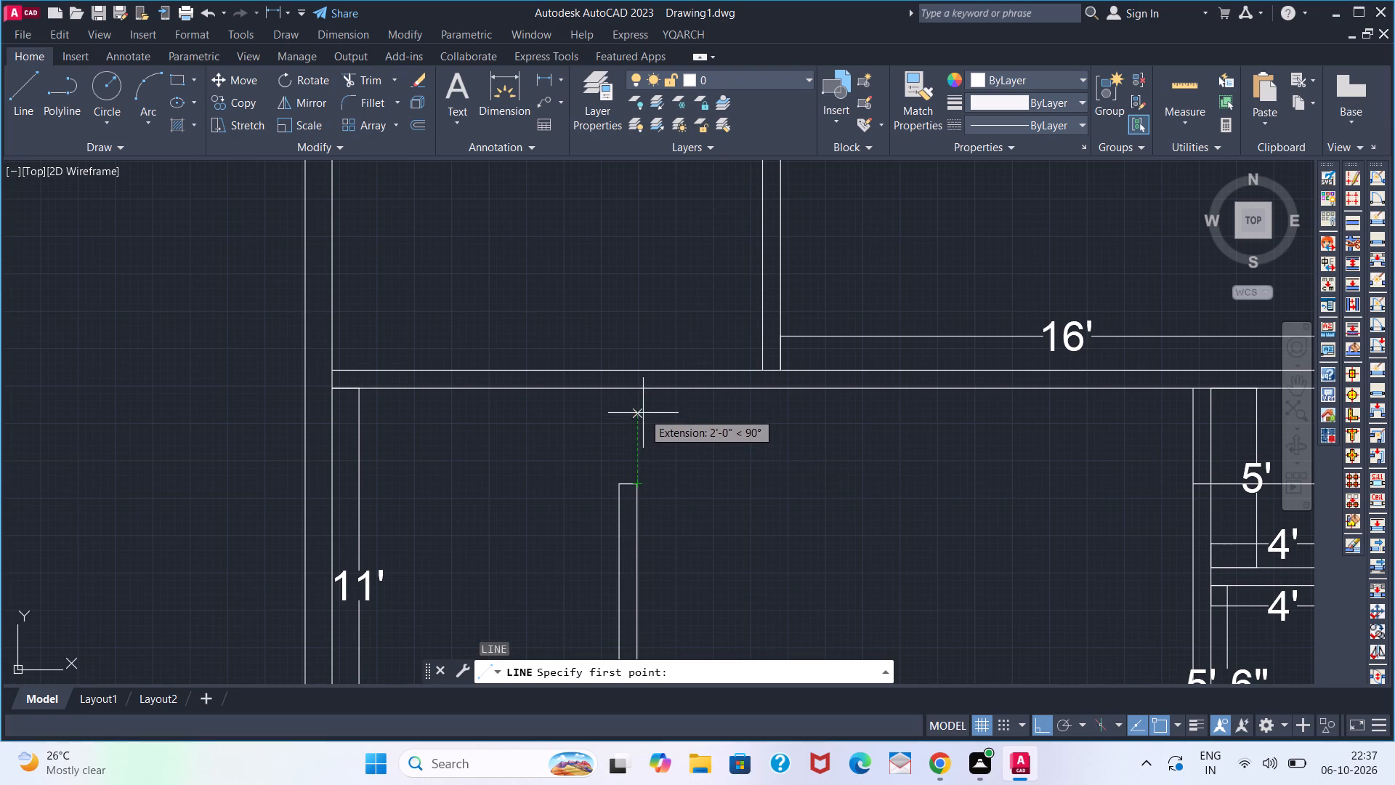
click(644, 396)
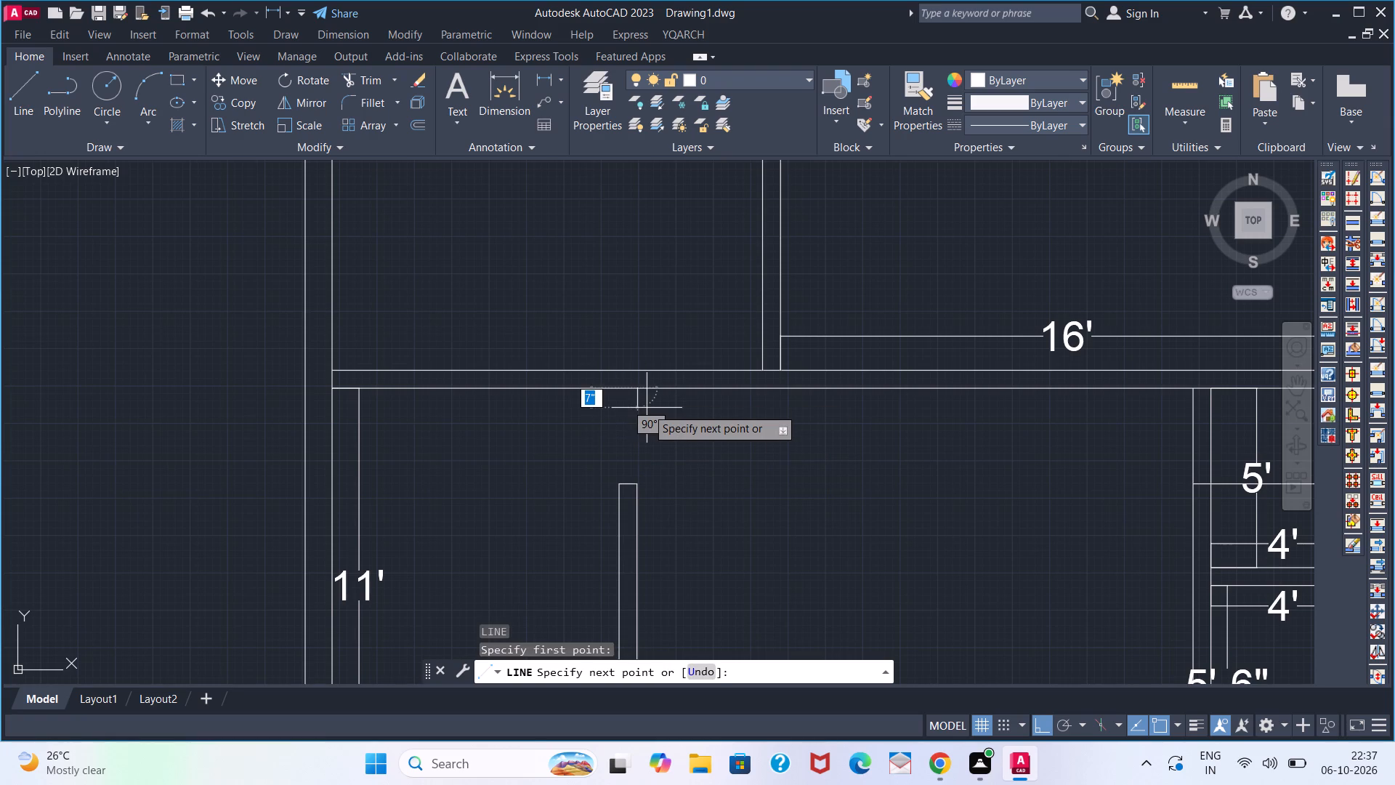
key(2)
key(Return)
key(6)
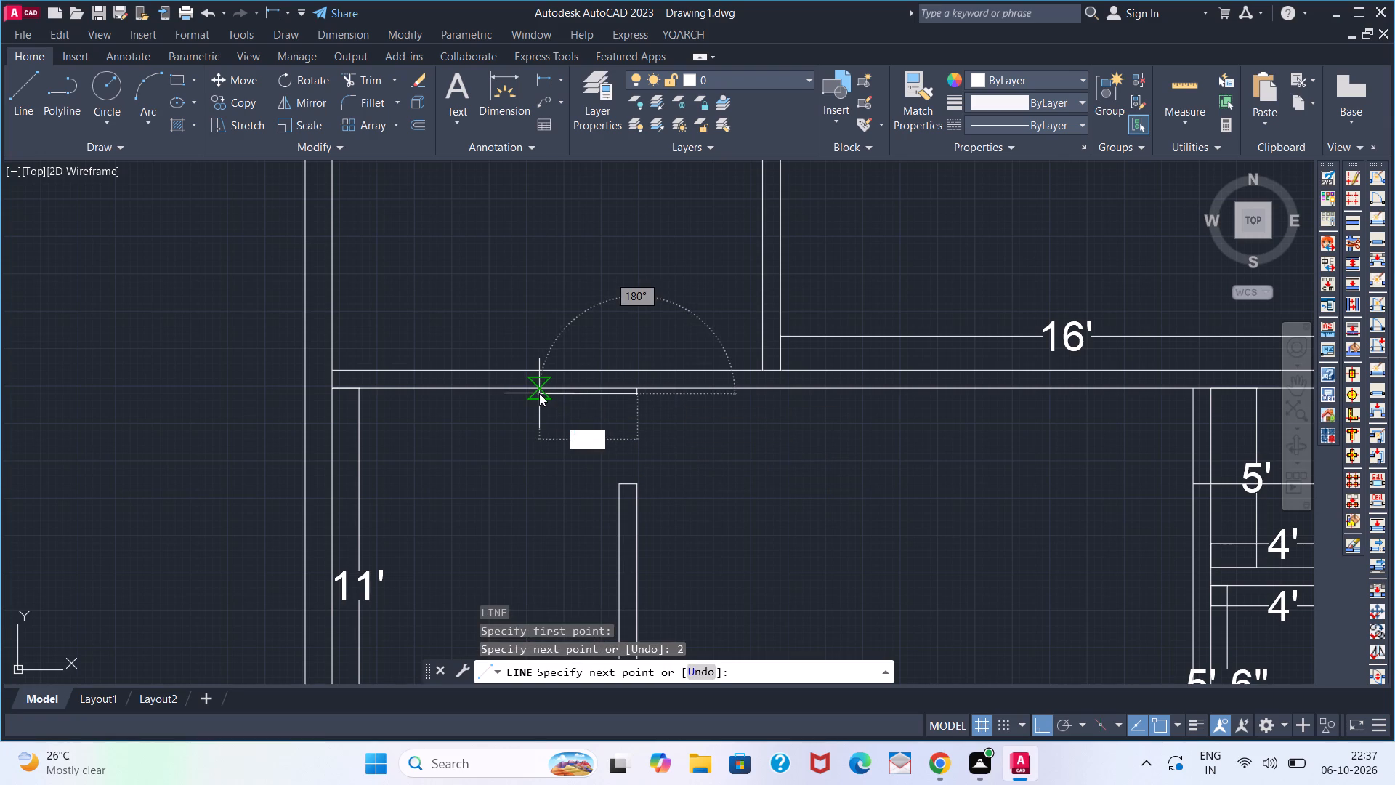
key(Return)
scroll(622, 381, up, 3)
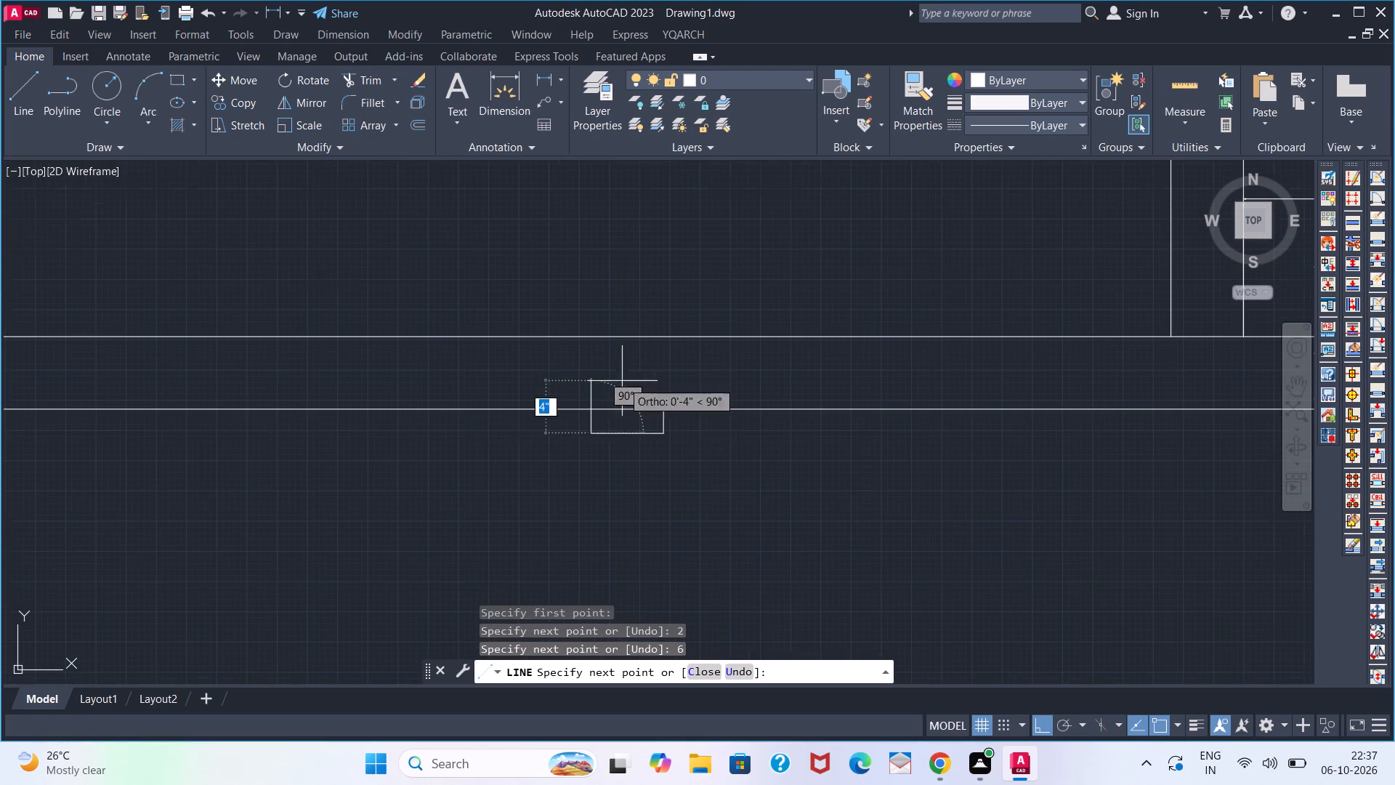
click(601, 410)
key(space)
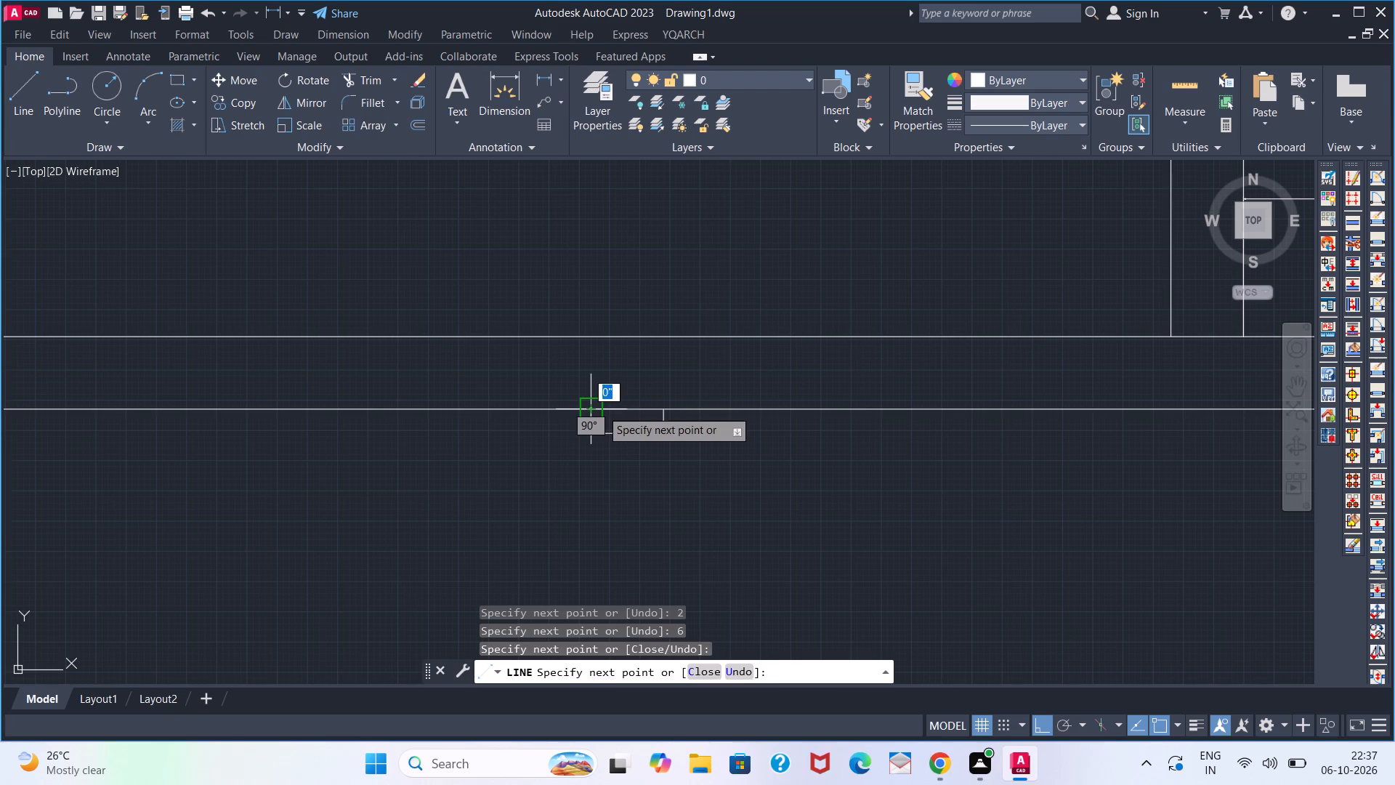
Trim the horizontal wall's lower line between the two sides of the new jamb stub.
text(TR)
key(space)
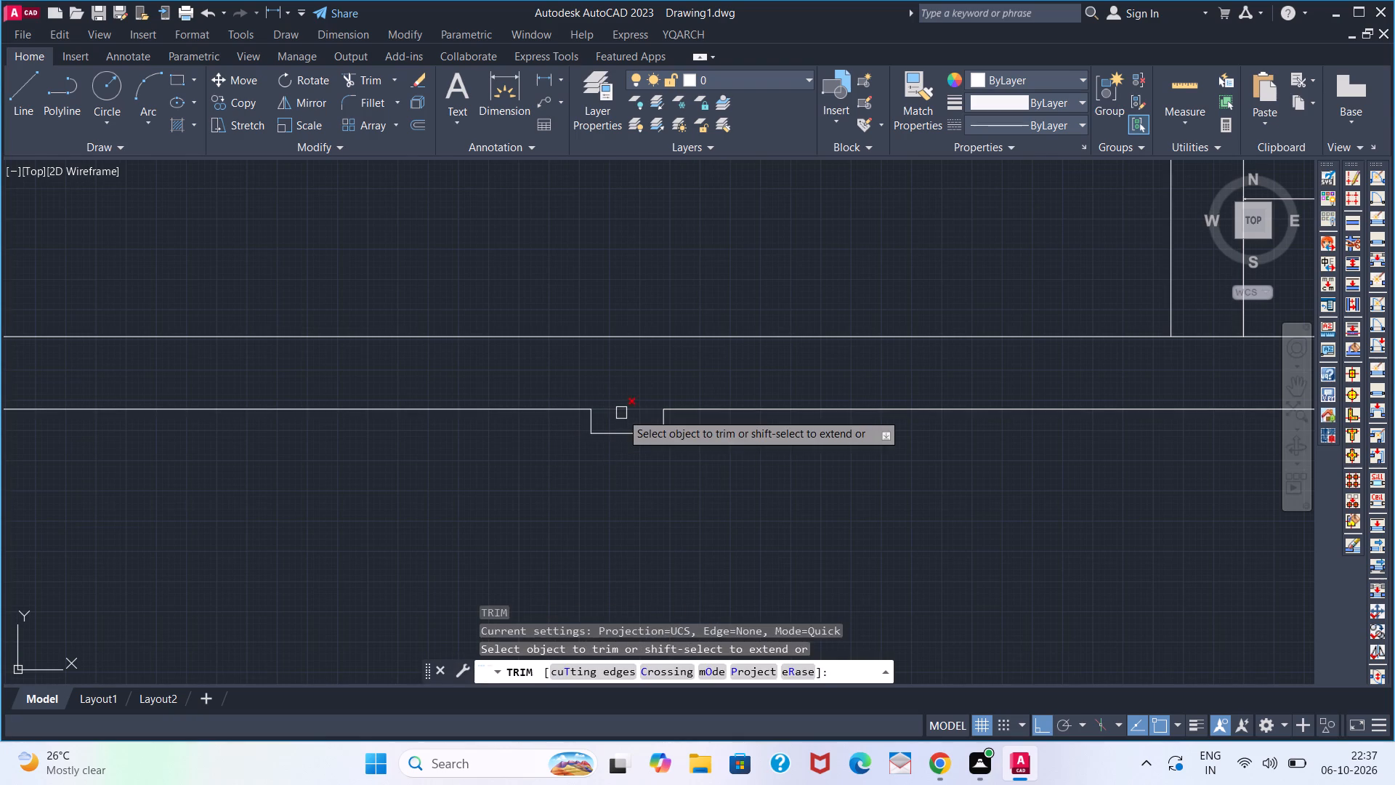
click(621, 413)
key(space)
Delete the 5'-6" and 4' dimensions of the small lower room and the 15'-6" width dimension of the adjoining room.
scroll(656, 467, down, 3)
middle_drag(665, 483, 685, 370)
scroll(656, 426, down, 2)
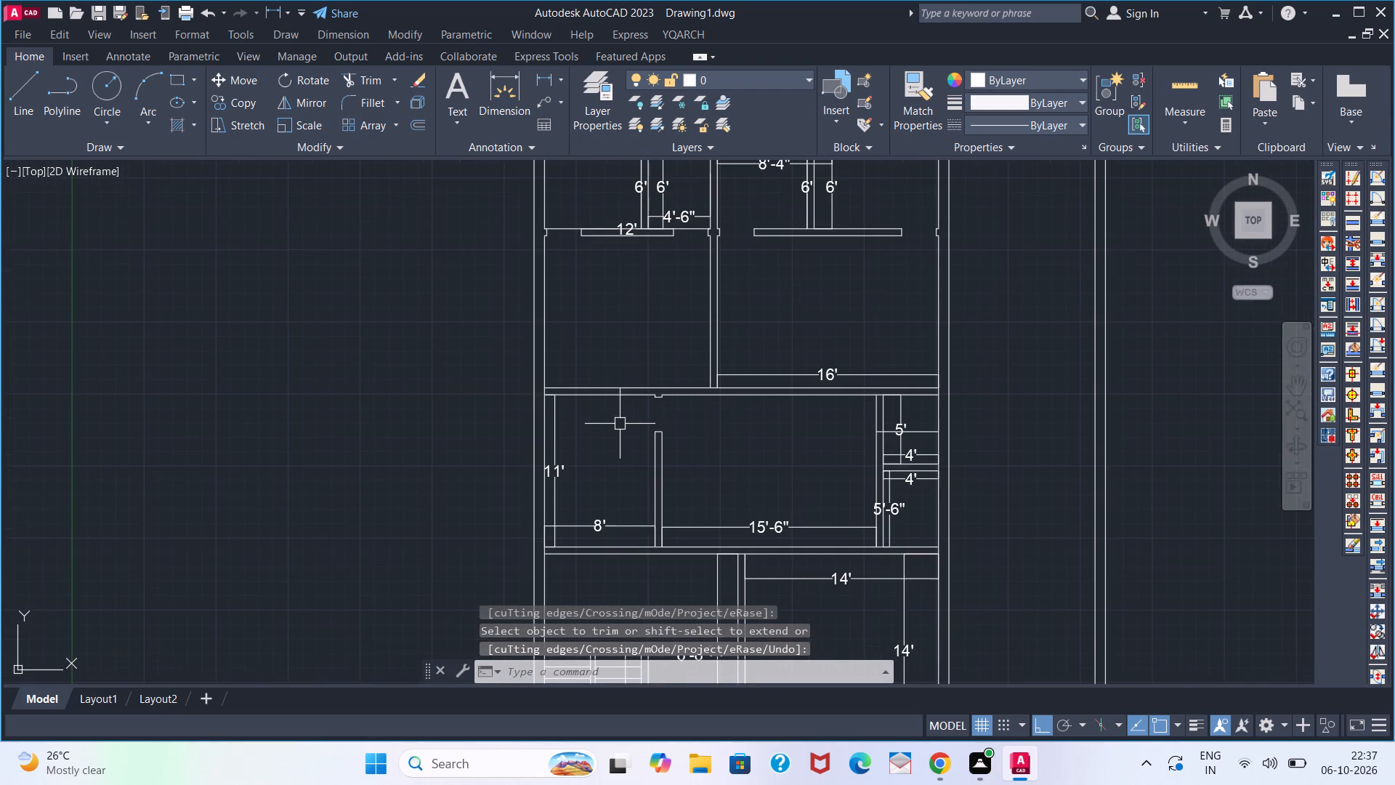
scroll(554, 398, up, 2)
scroll(561, 420, down, 2)
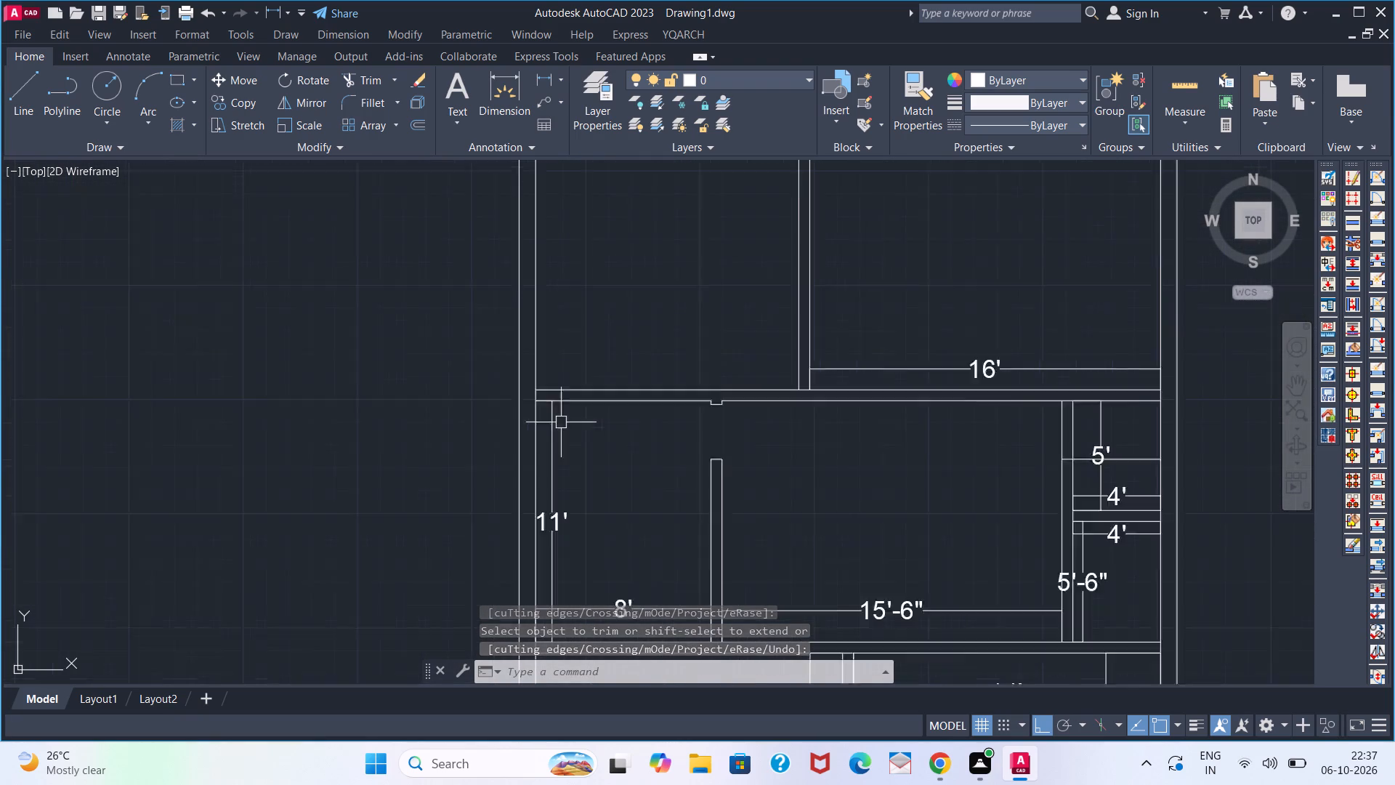
middle_drag(711, 444, 551, 431)
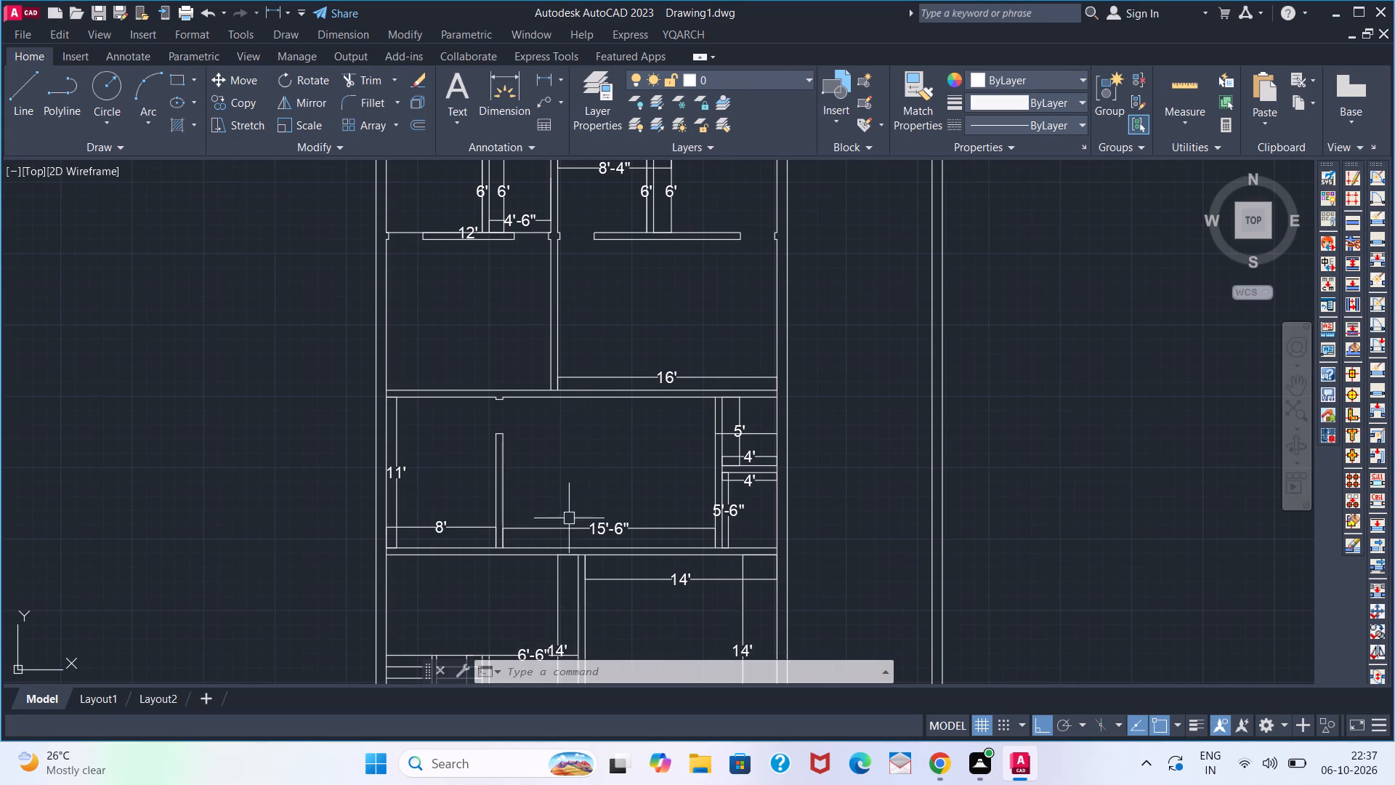
middle_drag(631, 462, 685, 409)
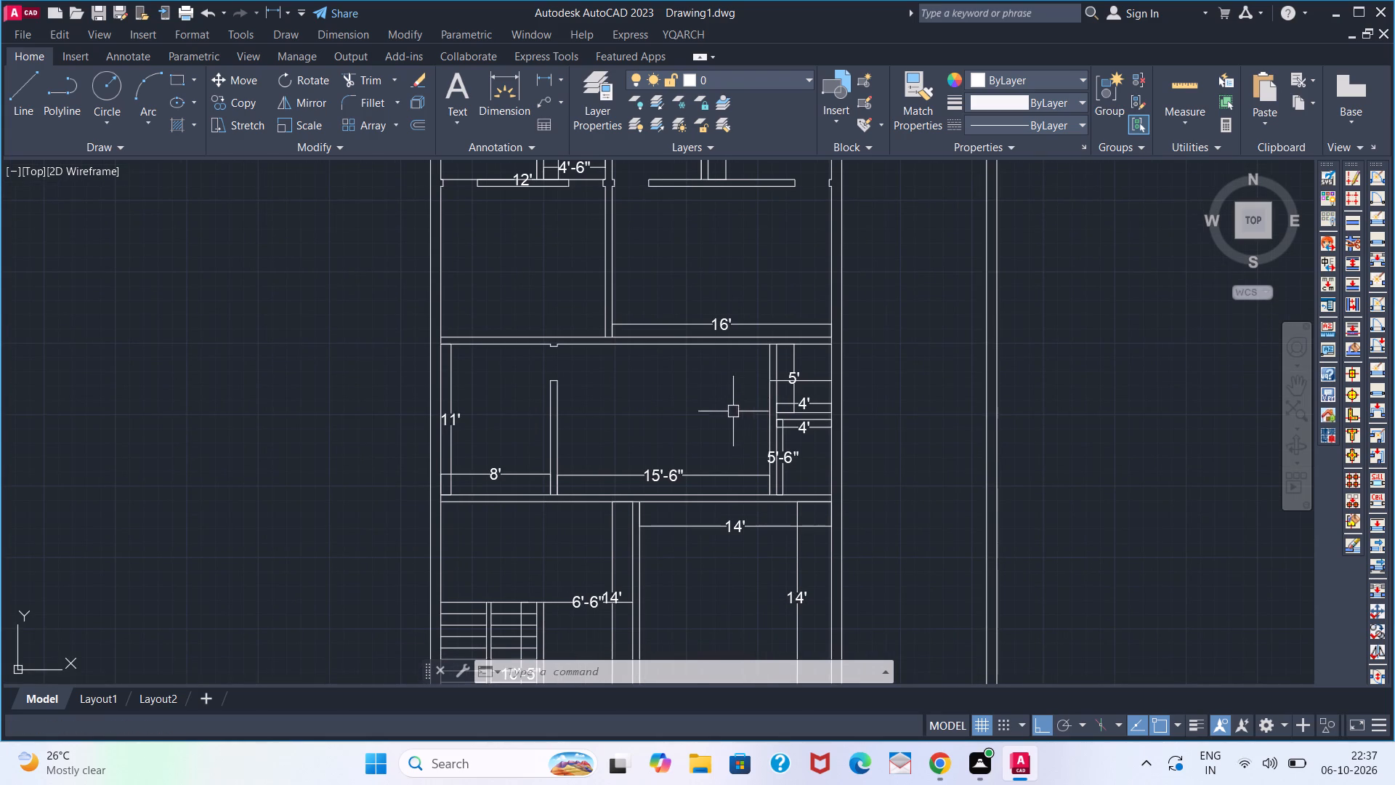
scroll(769, 472, up, 2)
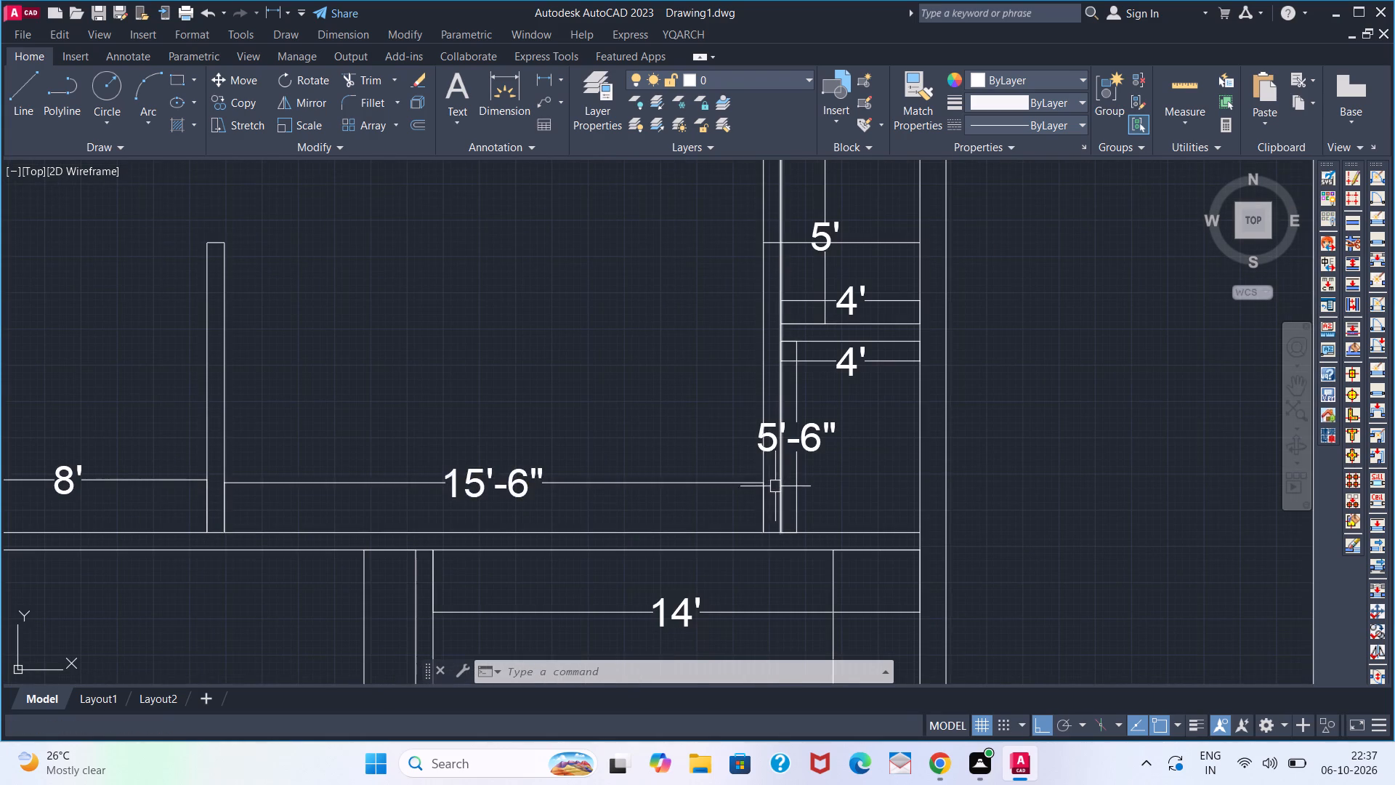
click(817, 446)
key(Delete)
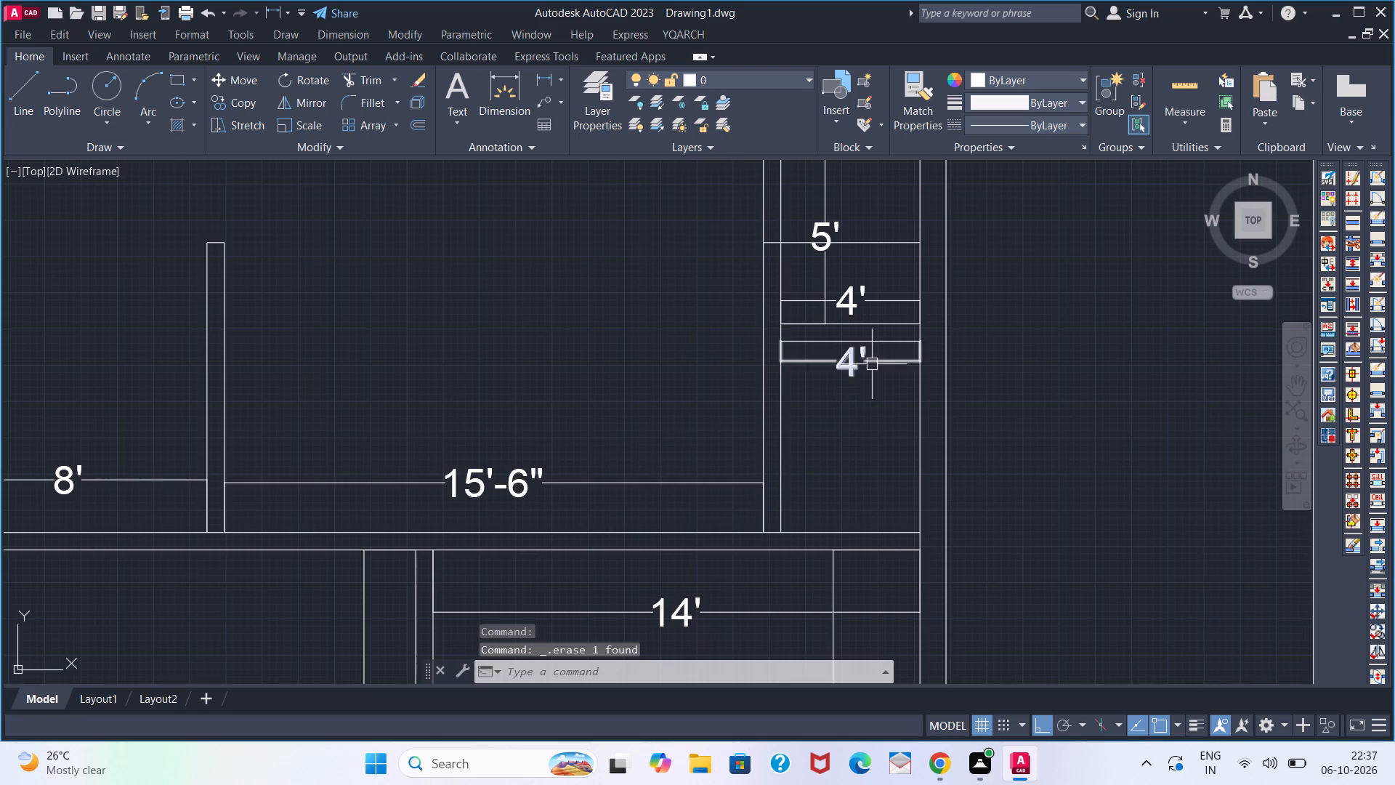
click(871, 363)
key(Delete)
click(647, 483)
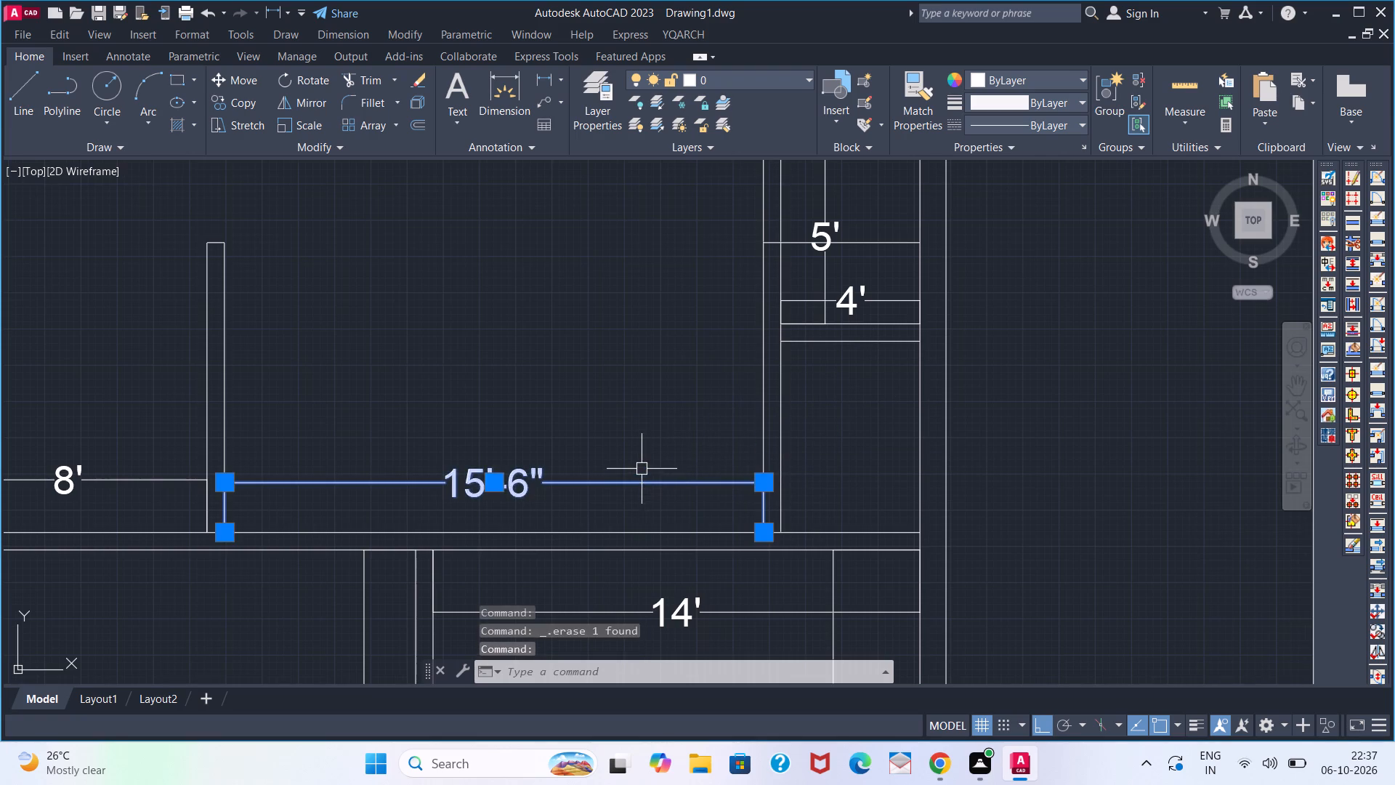
key(Delete)
scroll(680, 446, down, 2)
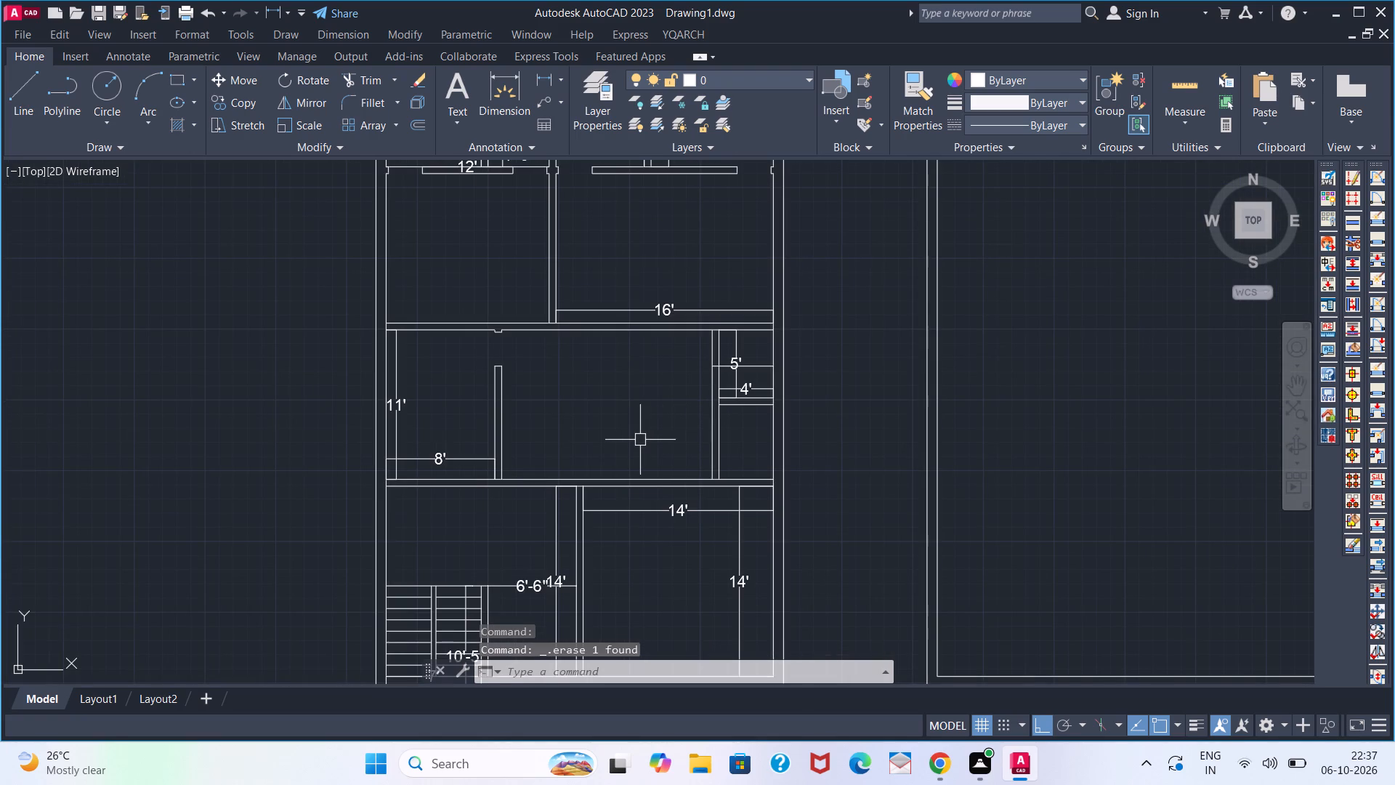
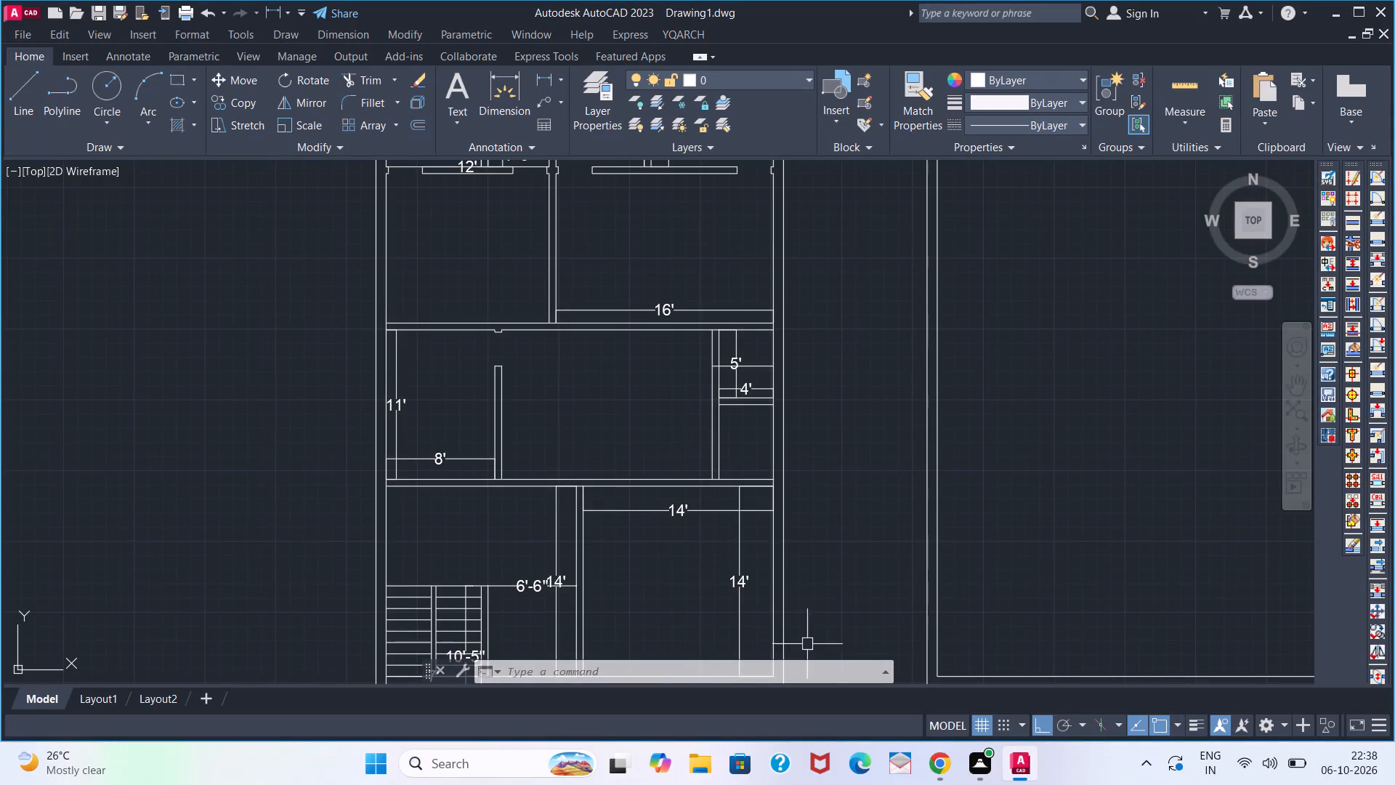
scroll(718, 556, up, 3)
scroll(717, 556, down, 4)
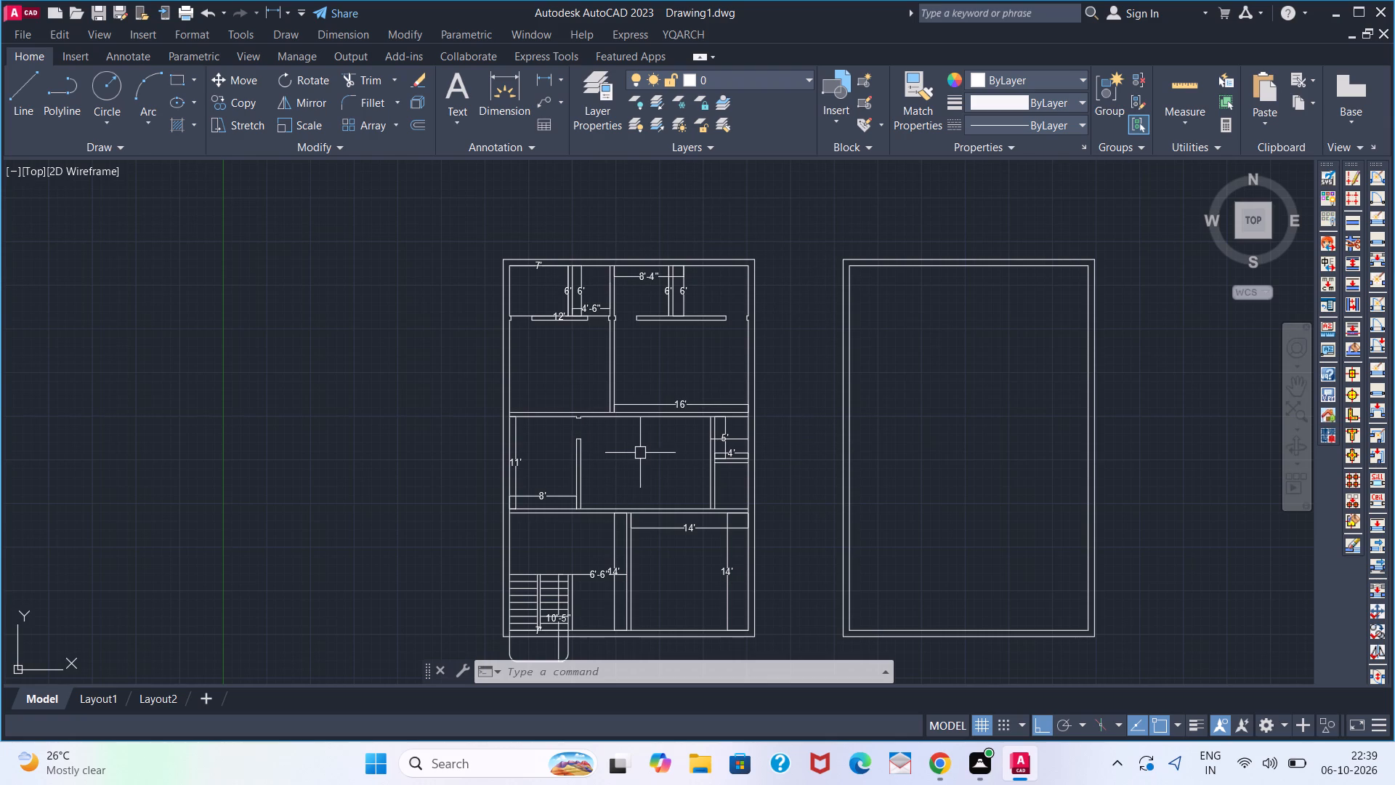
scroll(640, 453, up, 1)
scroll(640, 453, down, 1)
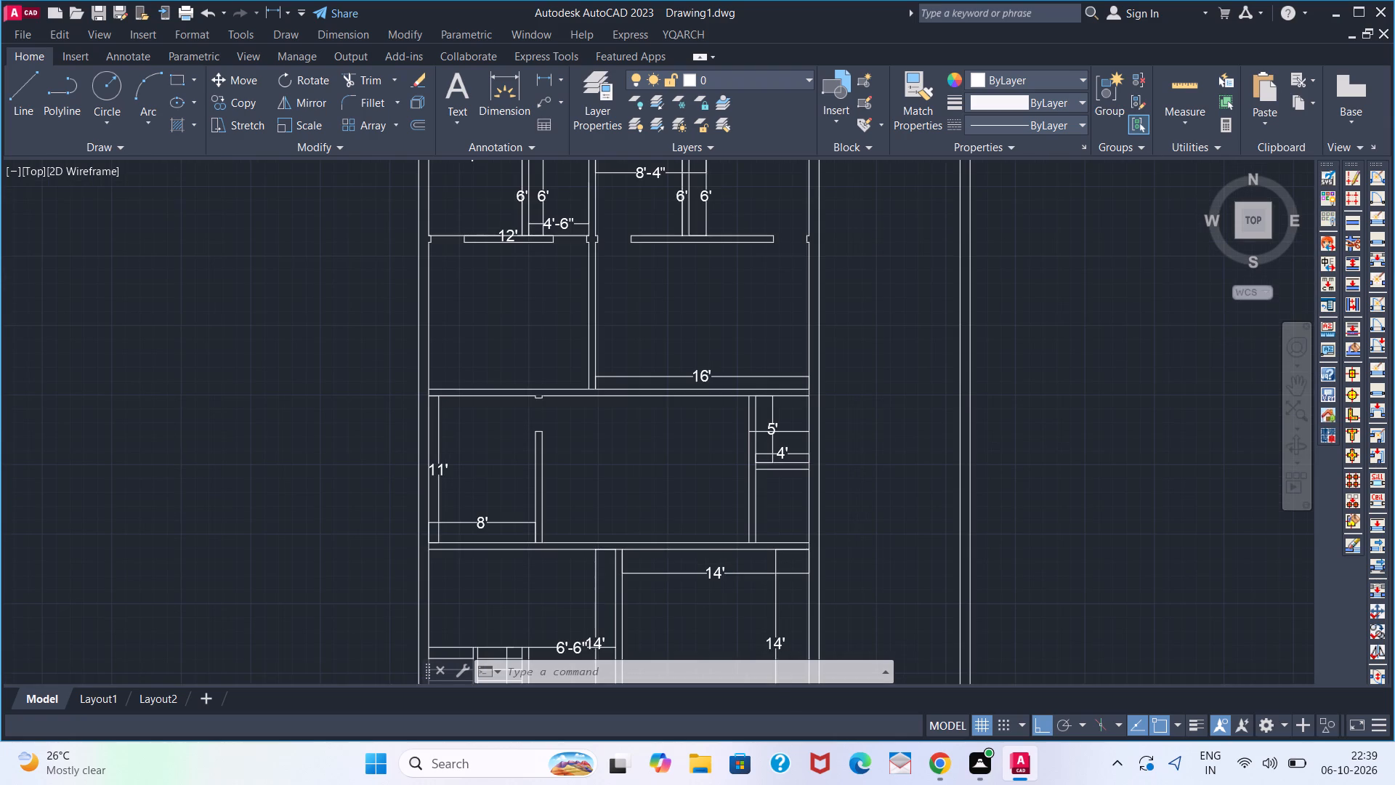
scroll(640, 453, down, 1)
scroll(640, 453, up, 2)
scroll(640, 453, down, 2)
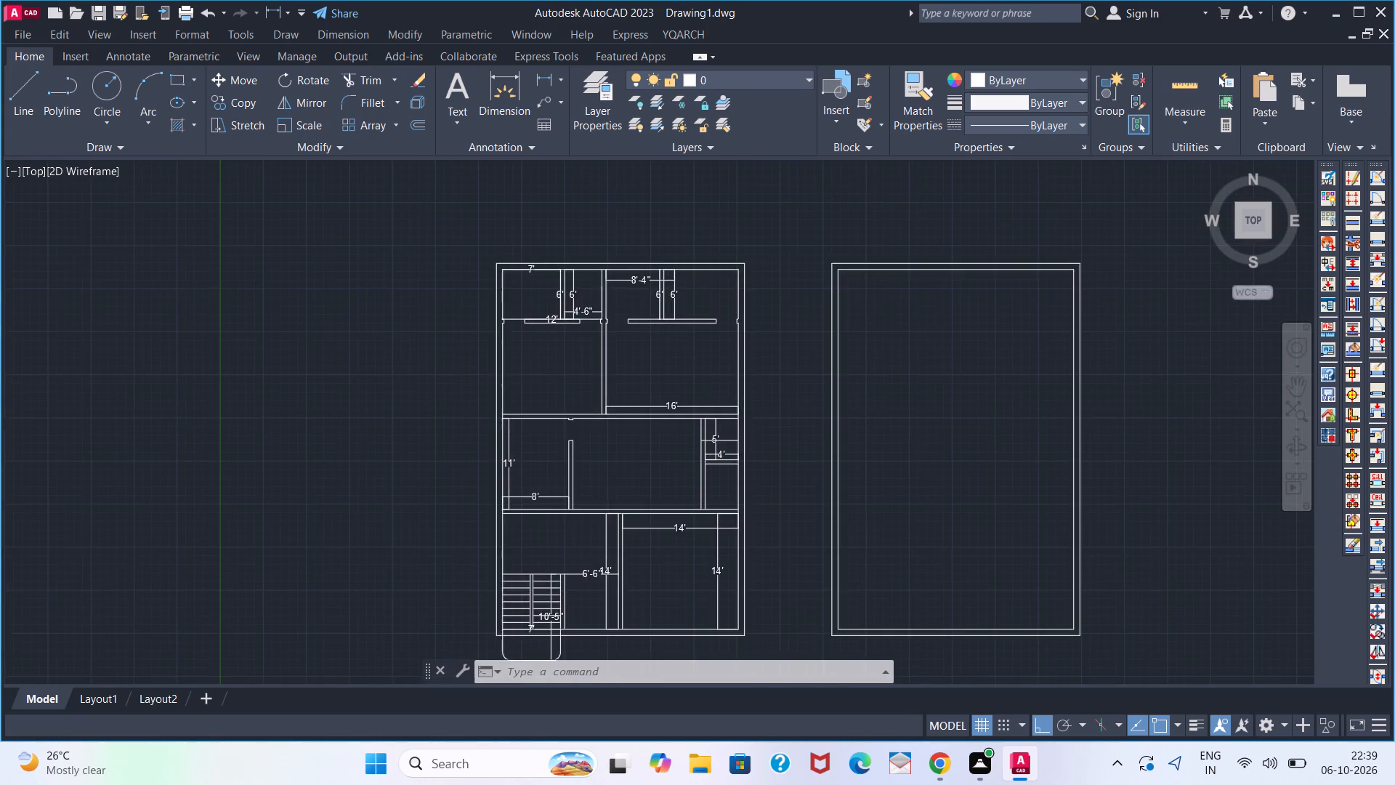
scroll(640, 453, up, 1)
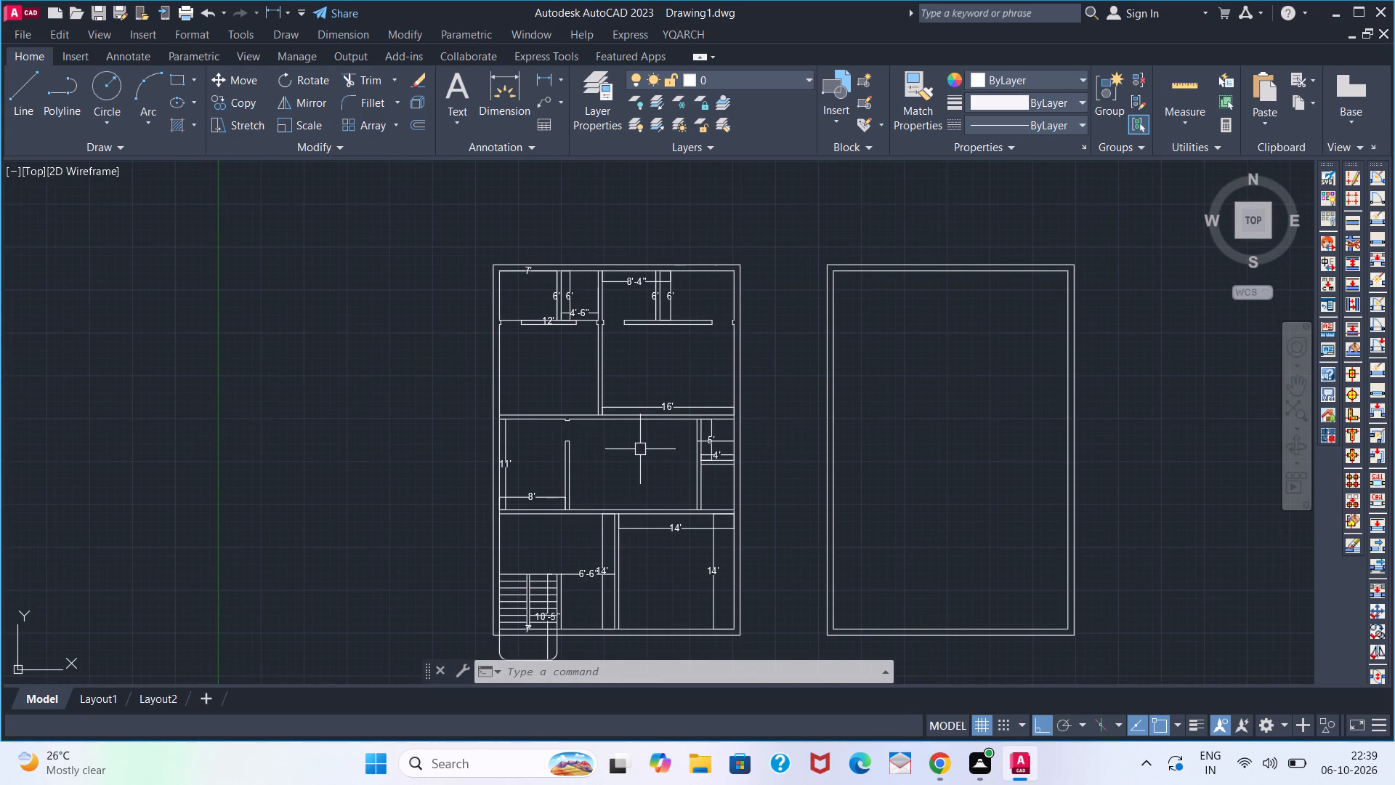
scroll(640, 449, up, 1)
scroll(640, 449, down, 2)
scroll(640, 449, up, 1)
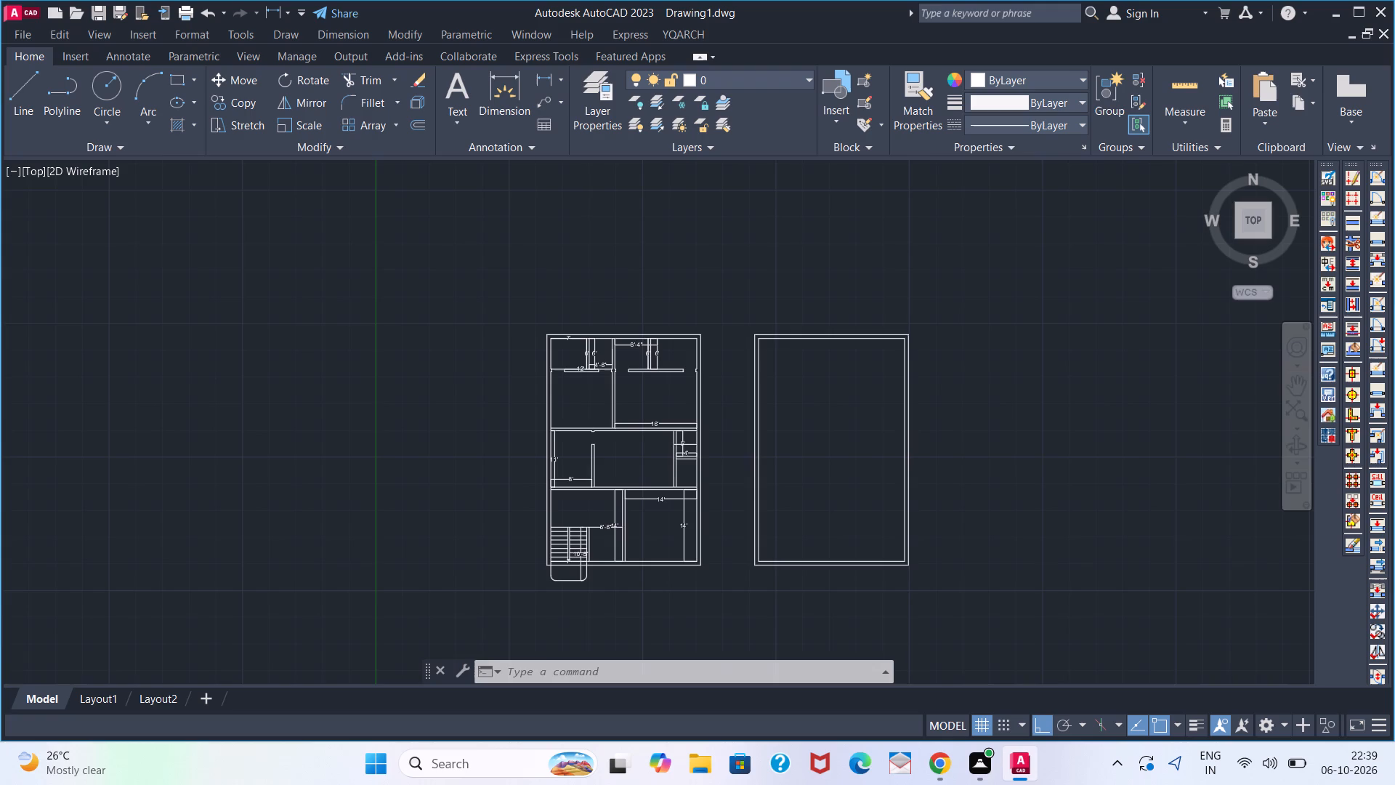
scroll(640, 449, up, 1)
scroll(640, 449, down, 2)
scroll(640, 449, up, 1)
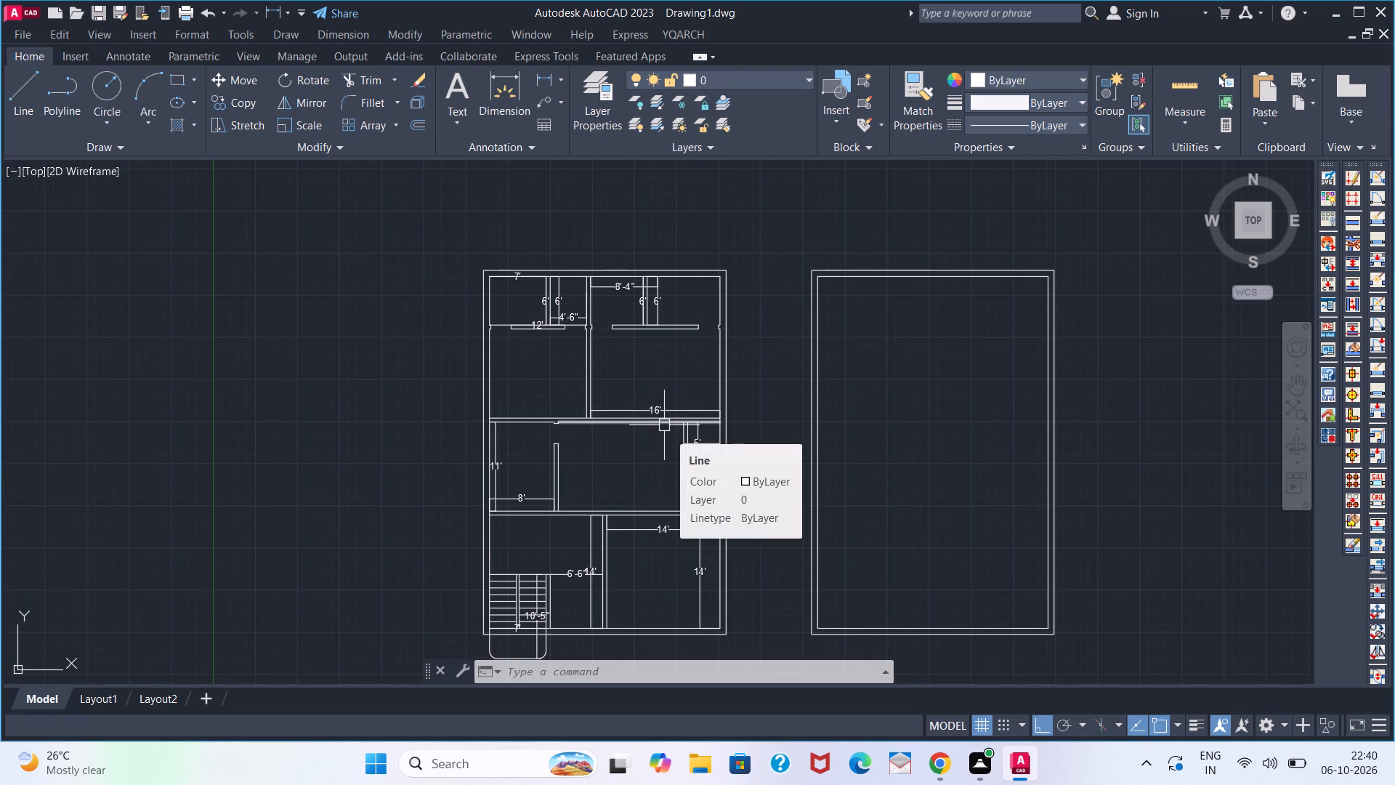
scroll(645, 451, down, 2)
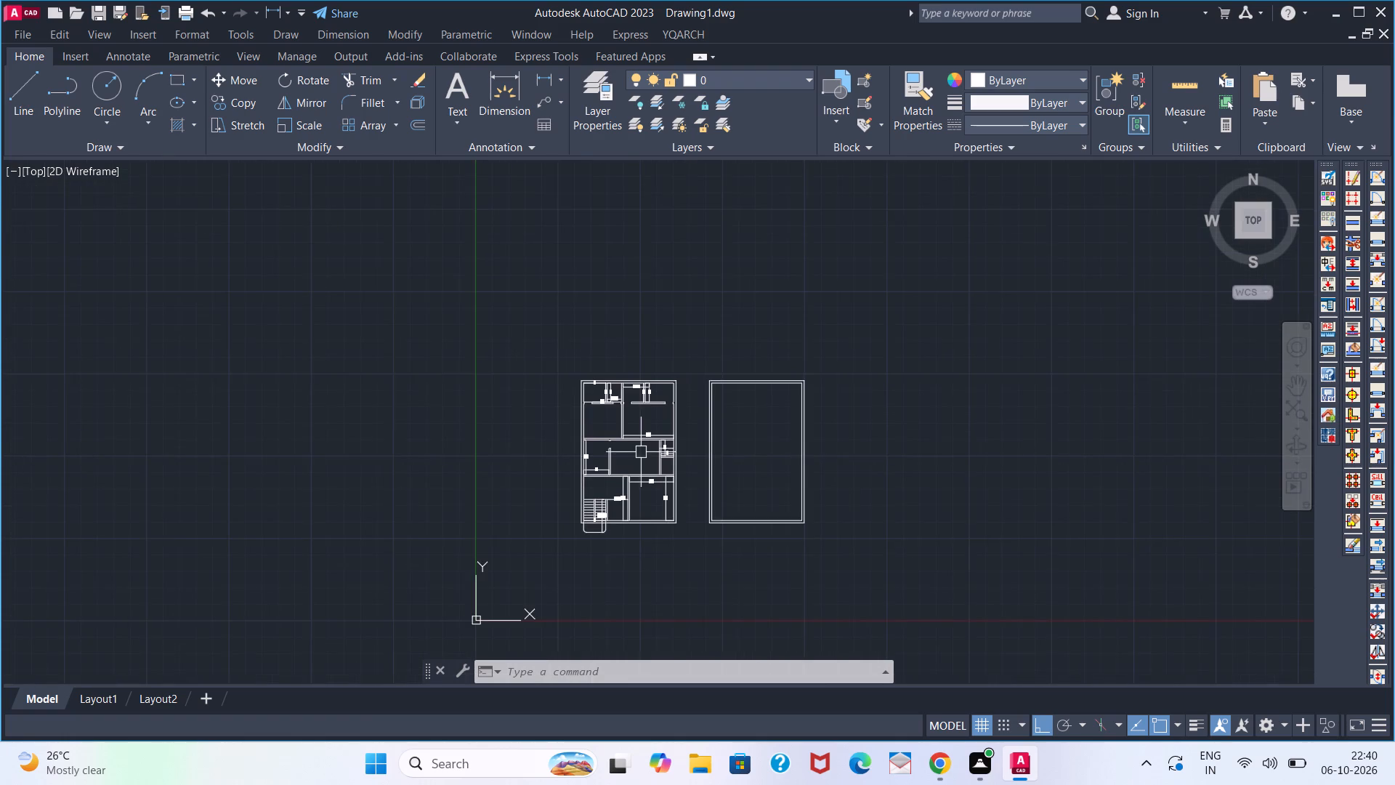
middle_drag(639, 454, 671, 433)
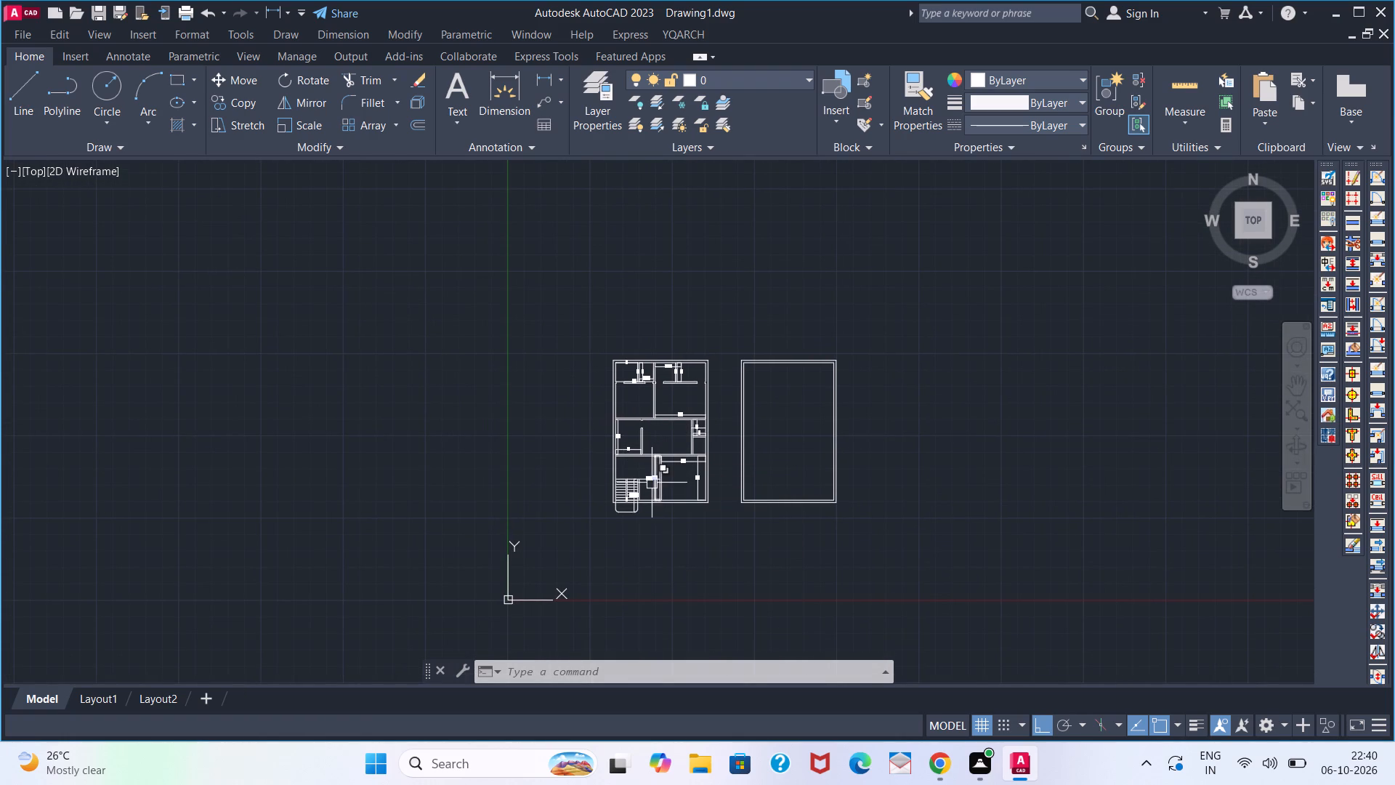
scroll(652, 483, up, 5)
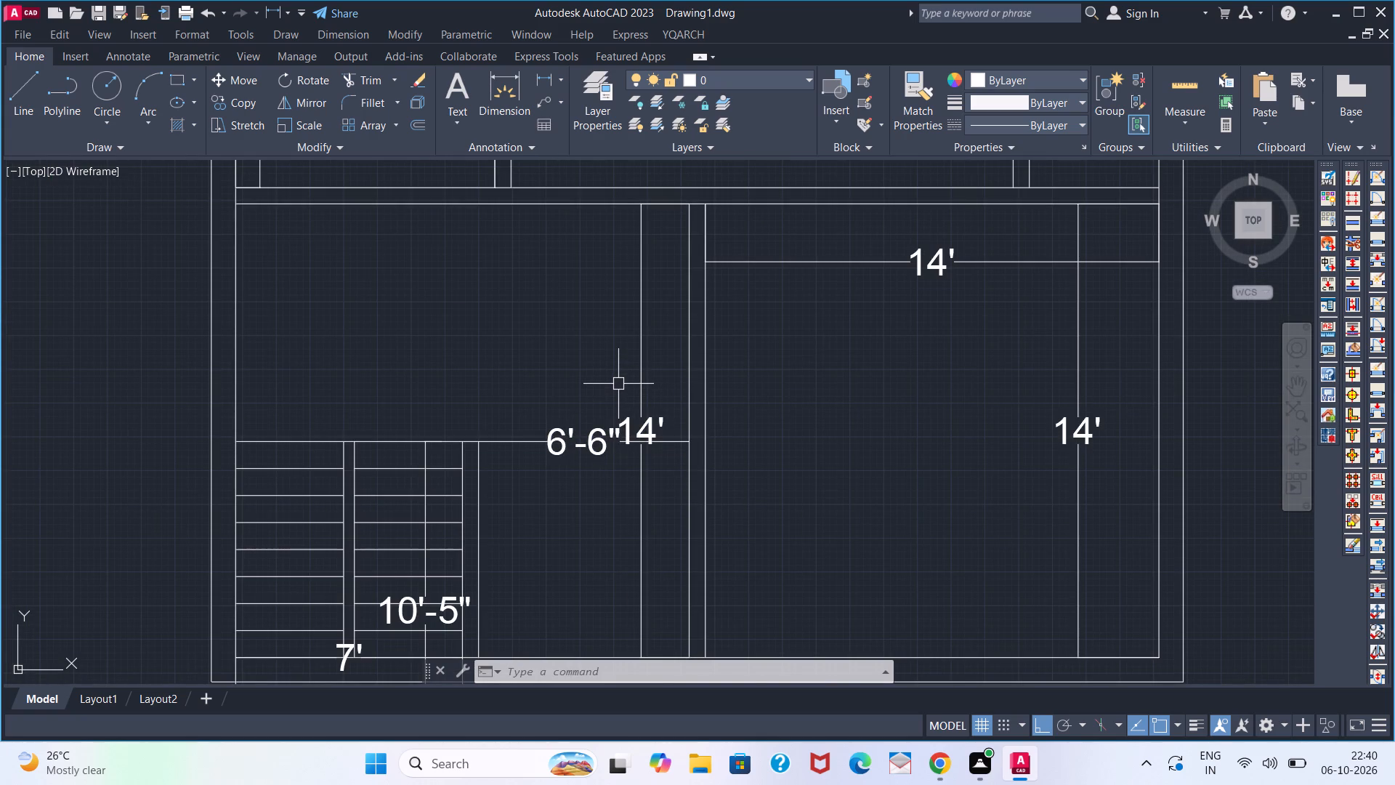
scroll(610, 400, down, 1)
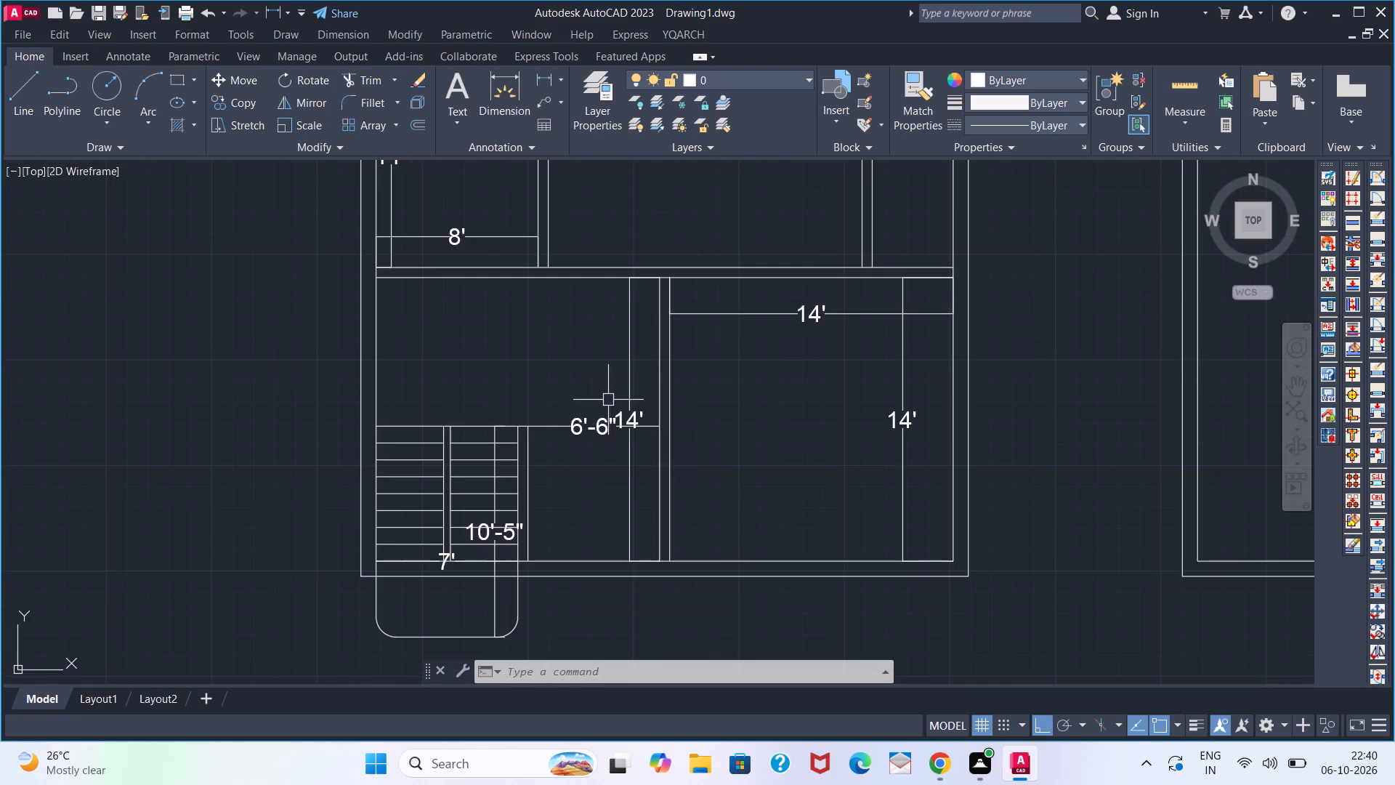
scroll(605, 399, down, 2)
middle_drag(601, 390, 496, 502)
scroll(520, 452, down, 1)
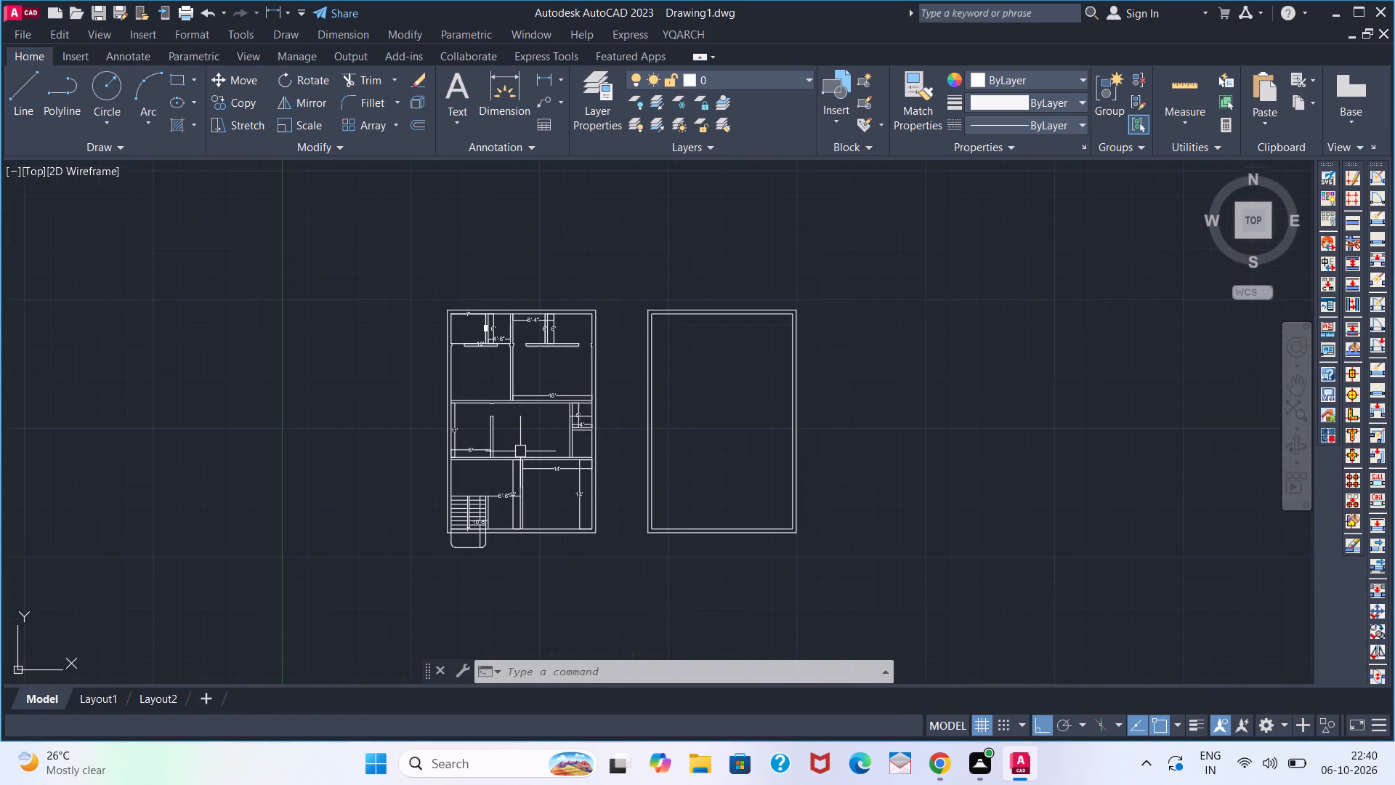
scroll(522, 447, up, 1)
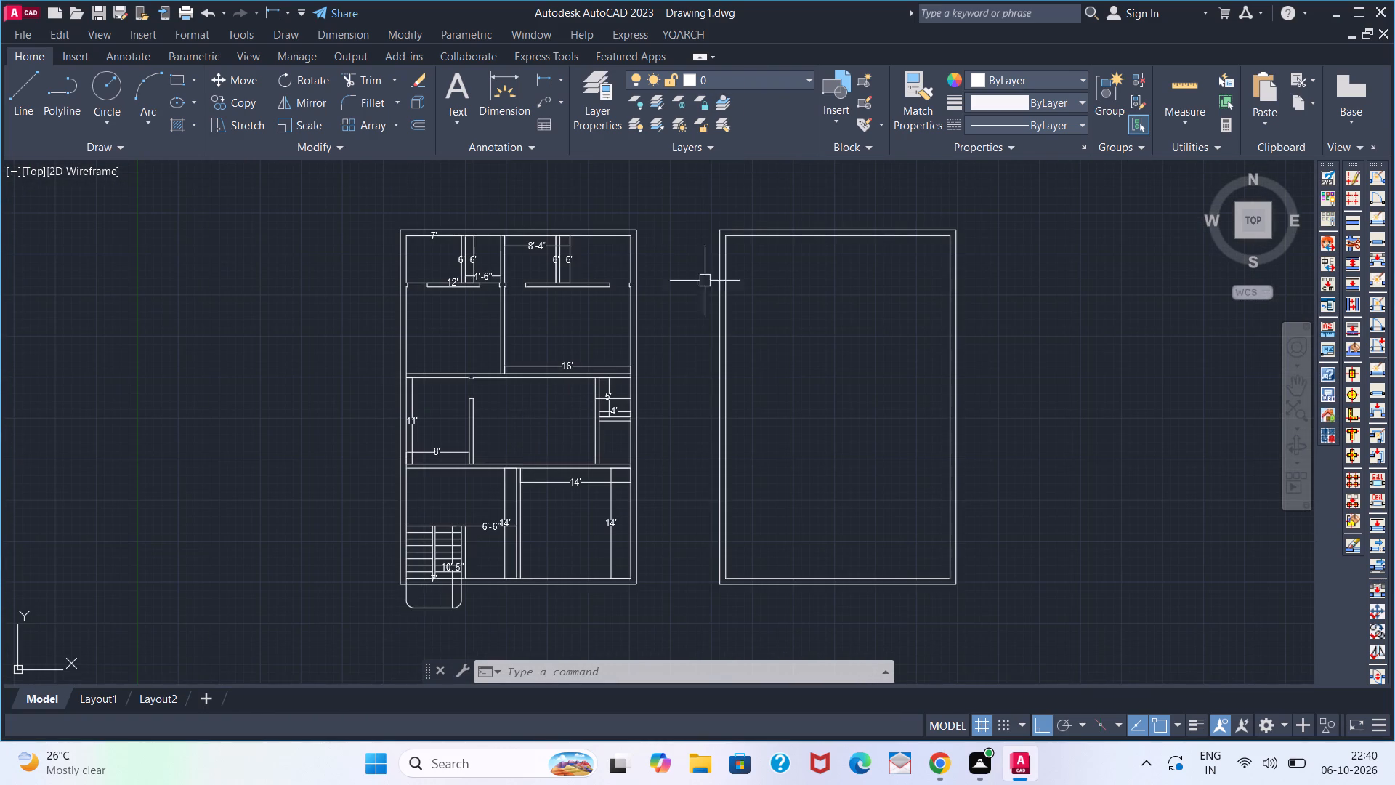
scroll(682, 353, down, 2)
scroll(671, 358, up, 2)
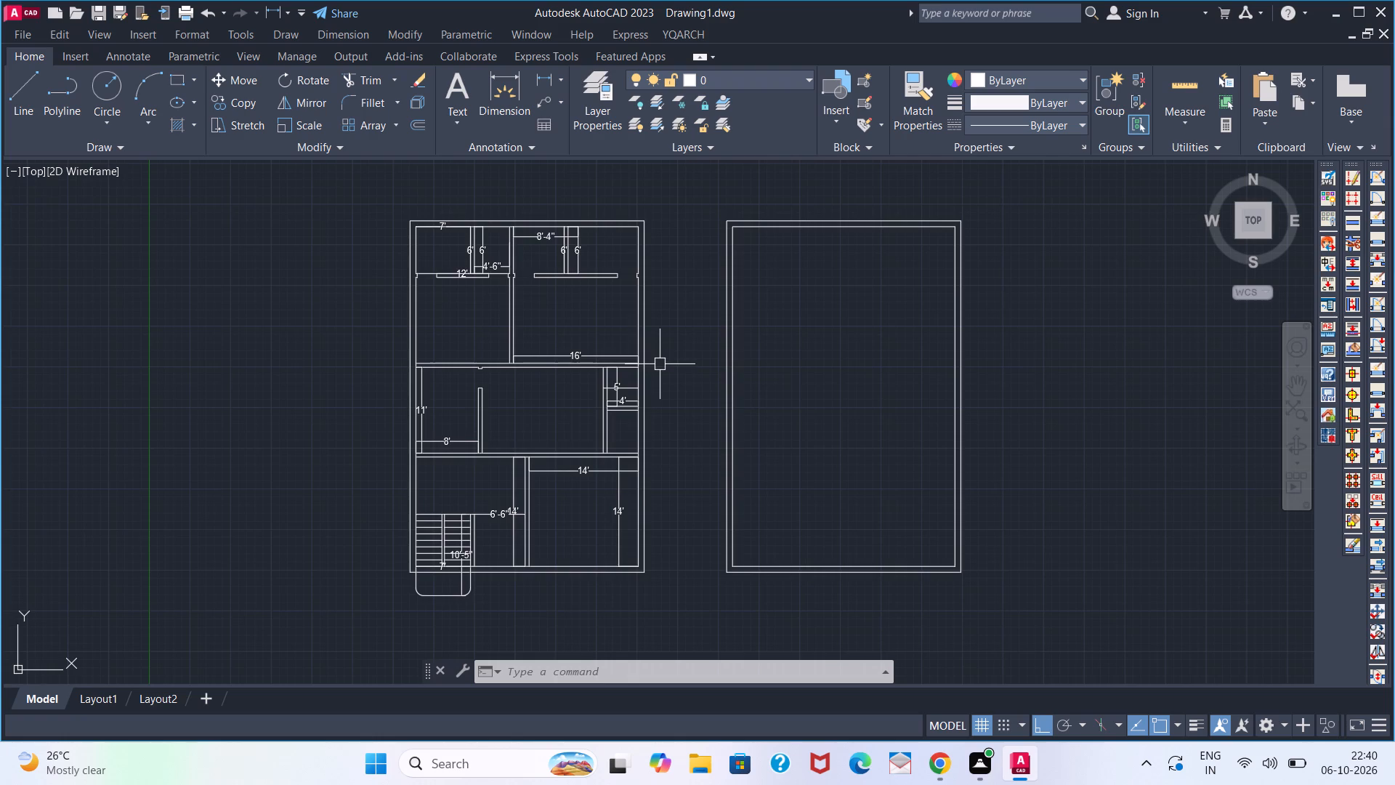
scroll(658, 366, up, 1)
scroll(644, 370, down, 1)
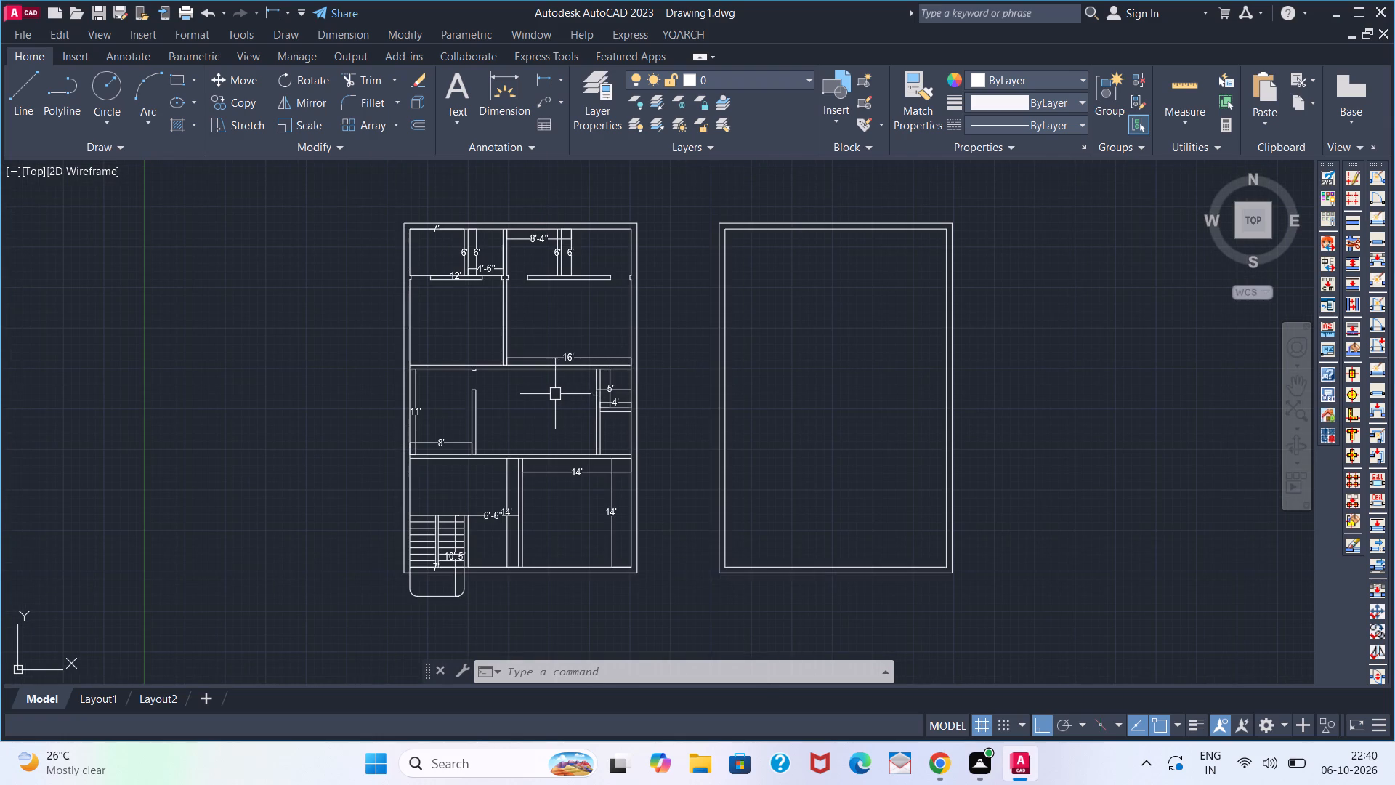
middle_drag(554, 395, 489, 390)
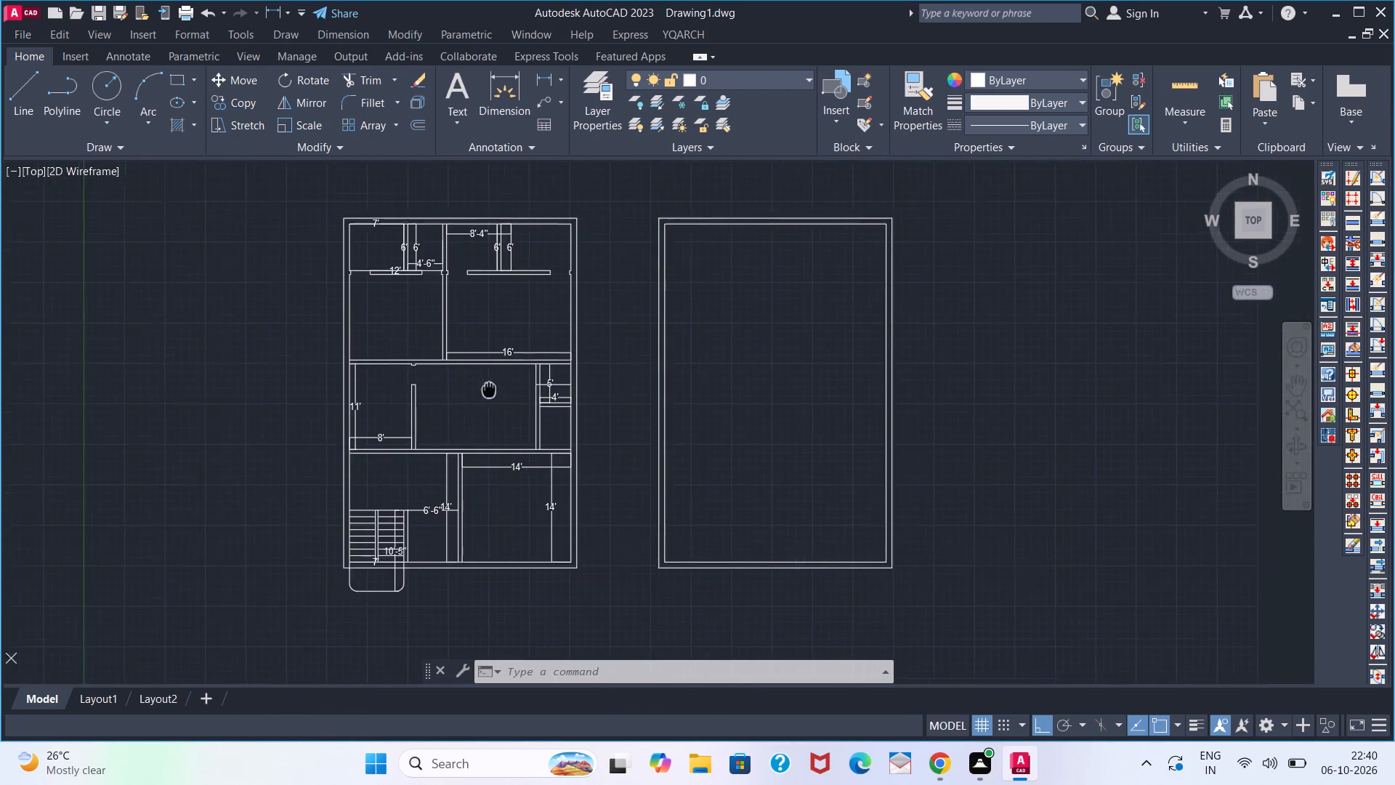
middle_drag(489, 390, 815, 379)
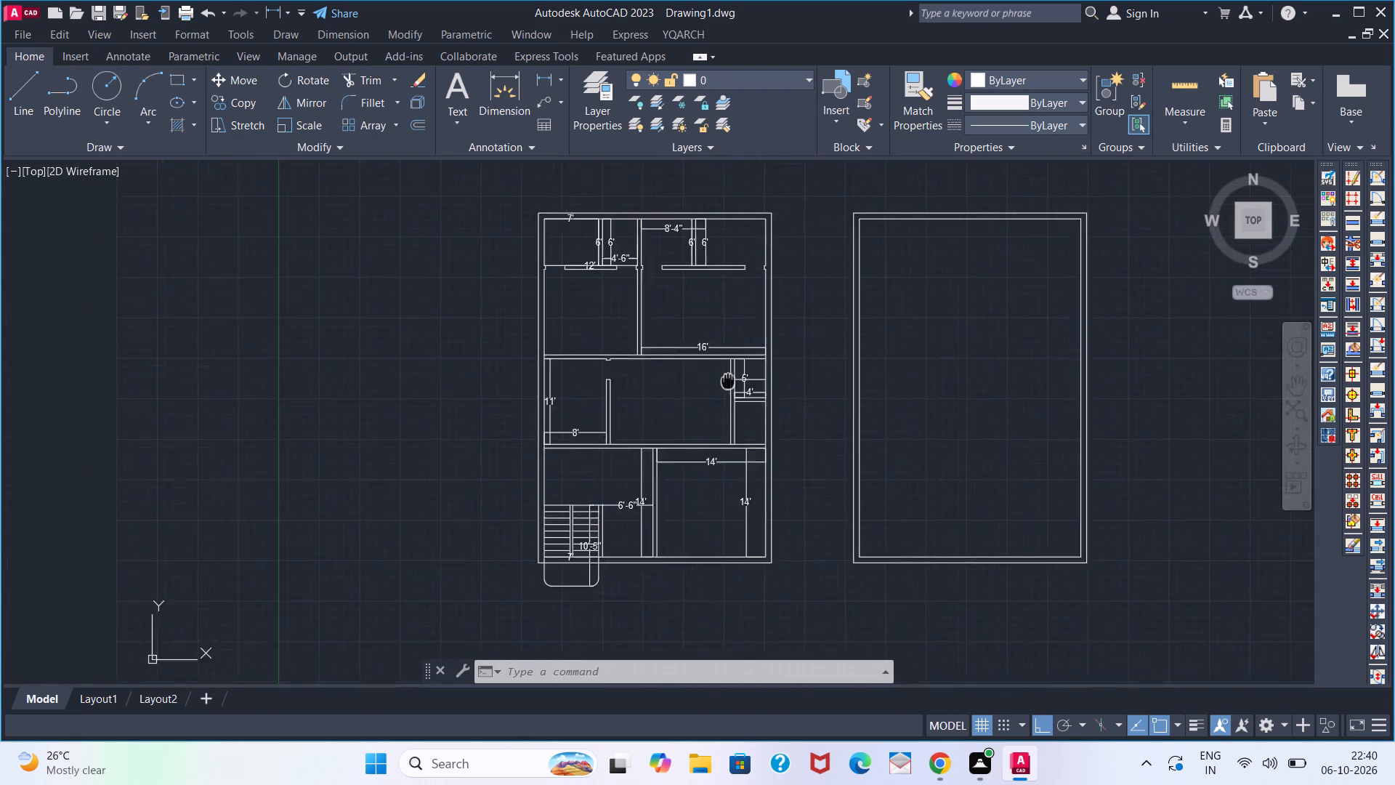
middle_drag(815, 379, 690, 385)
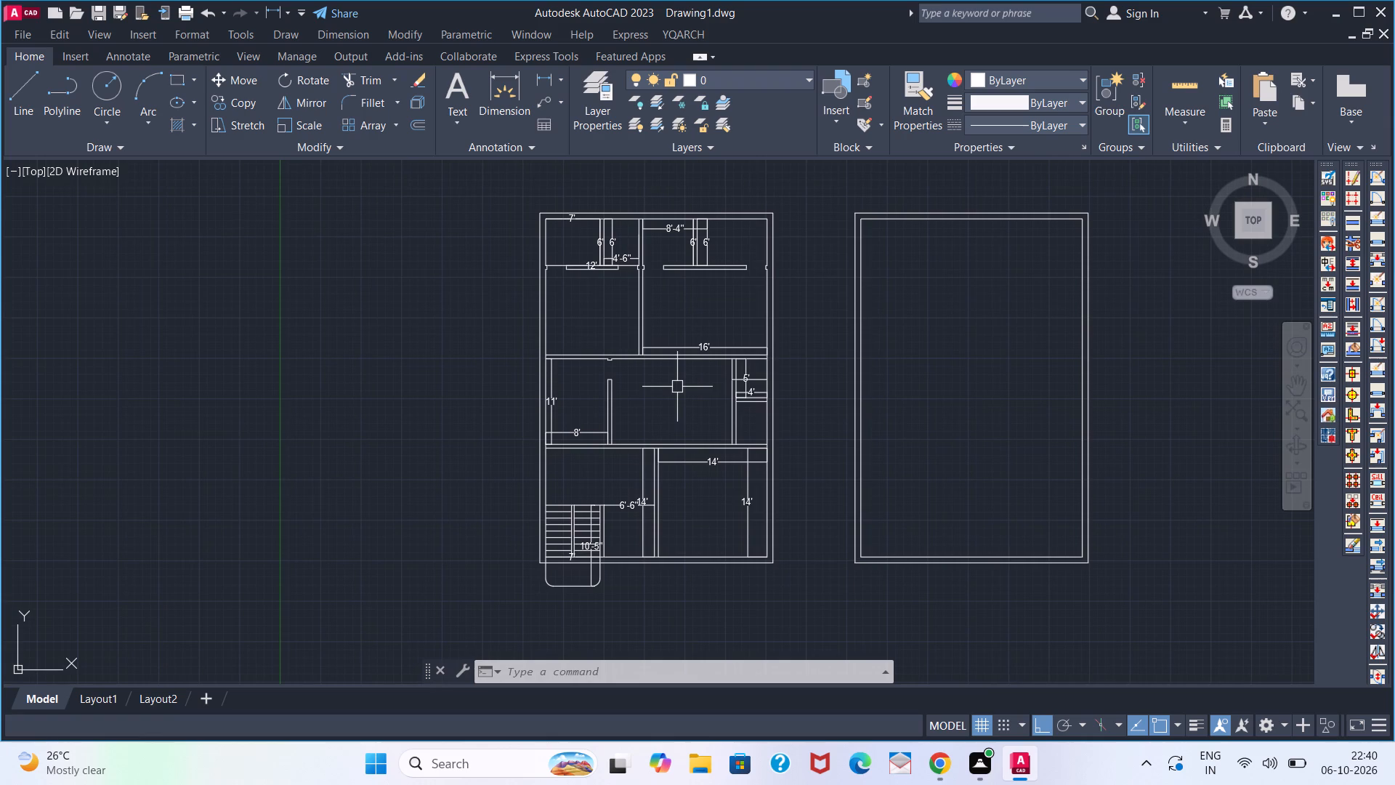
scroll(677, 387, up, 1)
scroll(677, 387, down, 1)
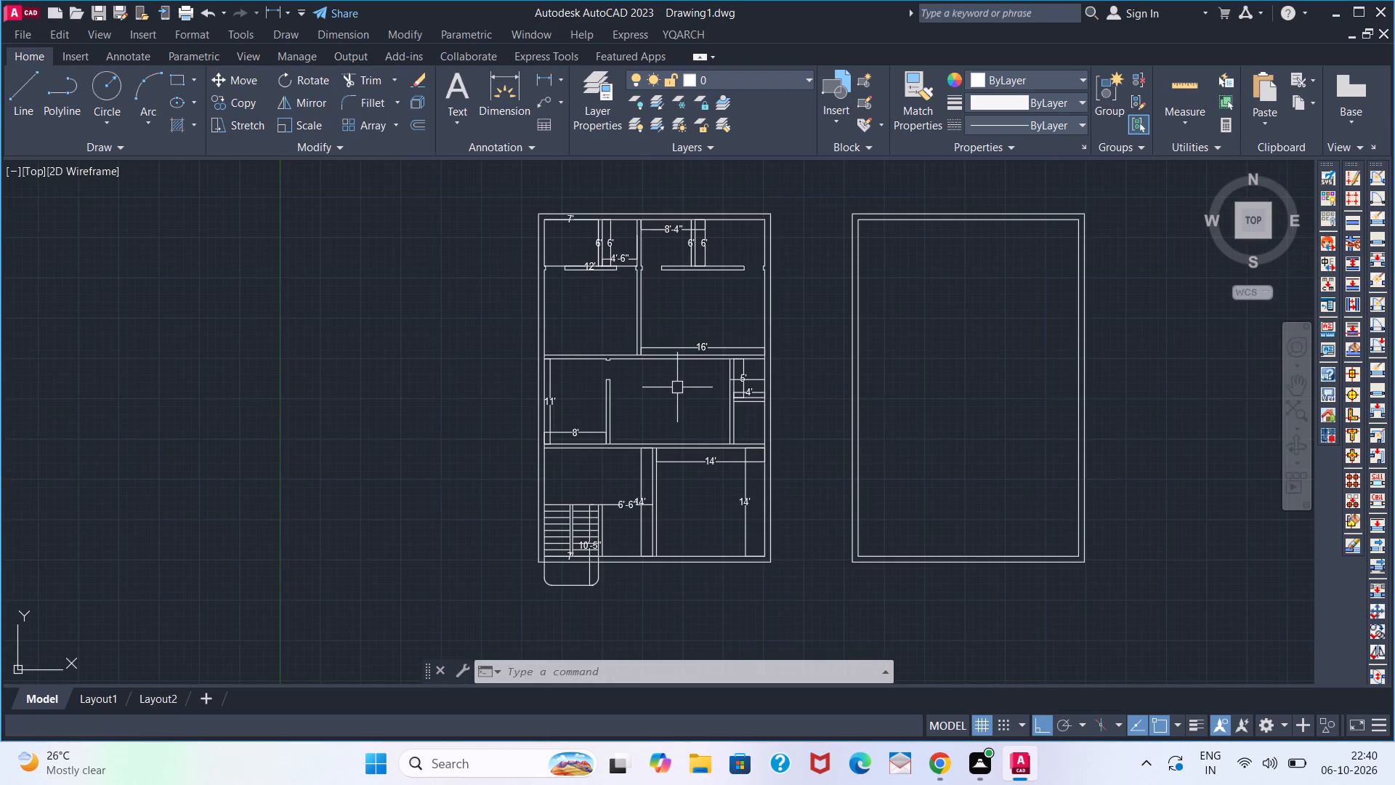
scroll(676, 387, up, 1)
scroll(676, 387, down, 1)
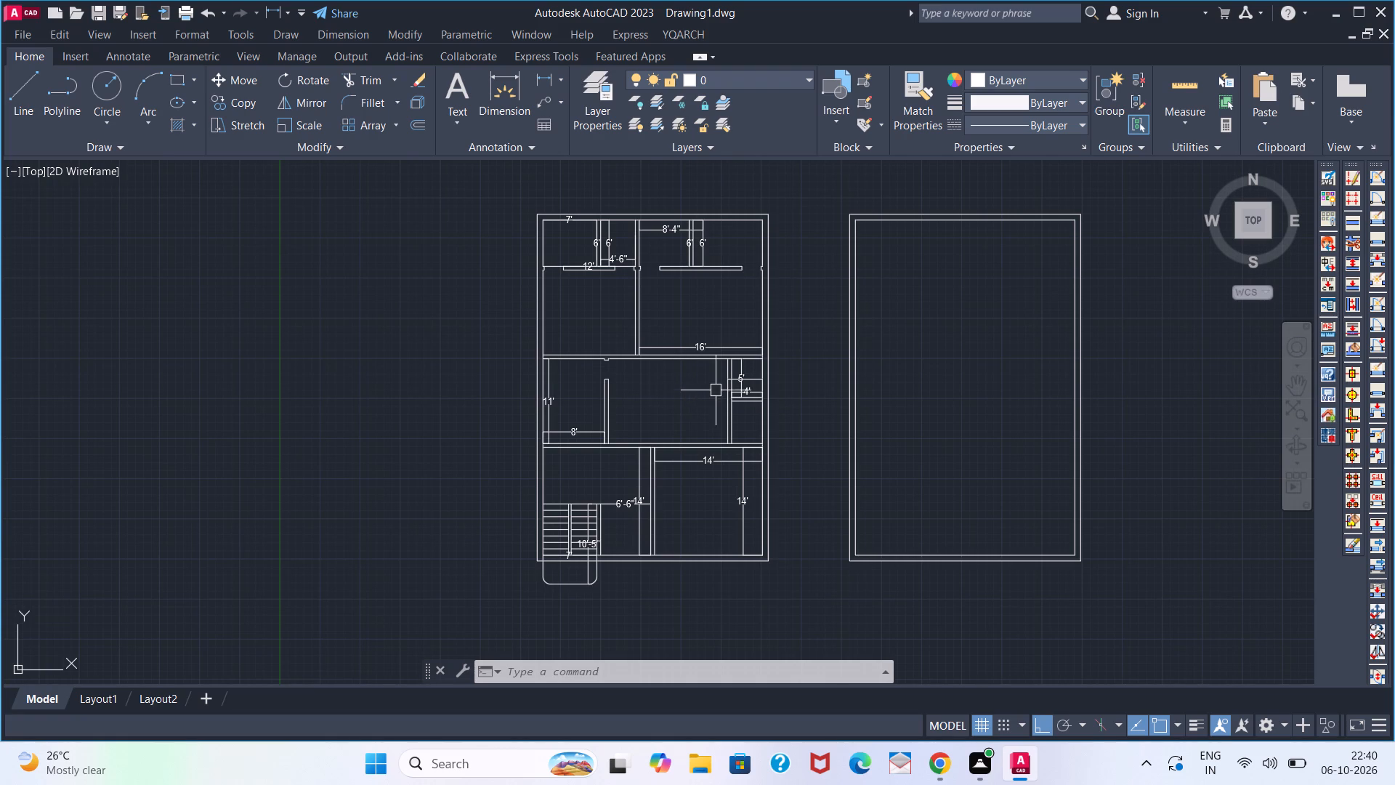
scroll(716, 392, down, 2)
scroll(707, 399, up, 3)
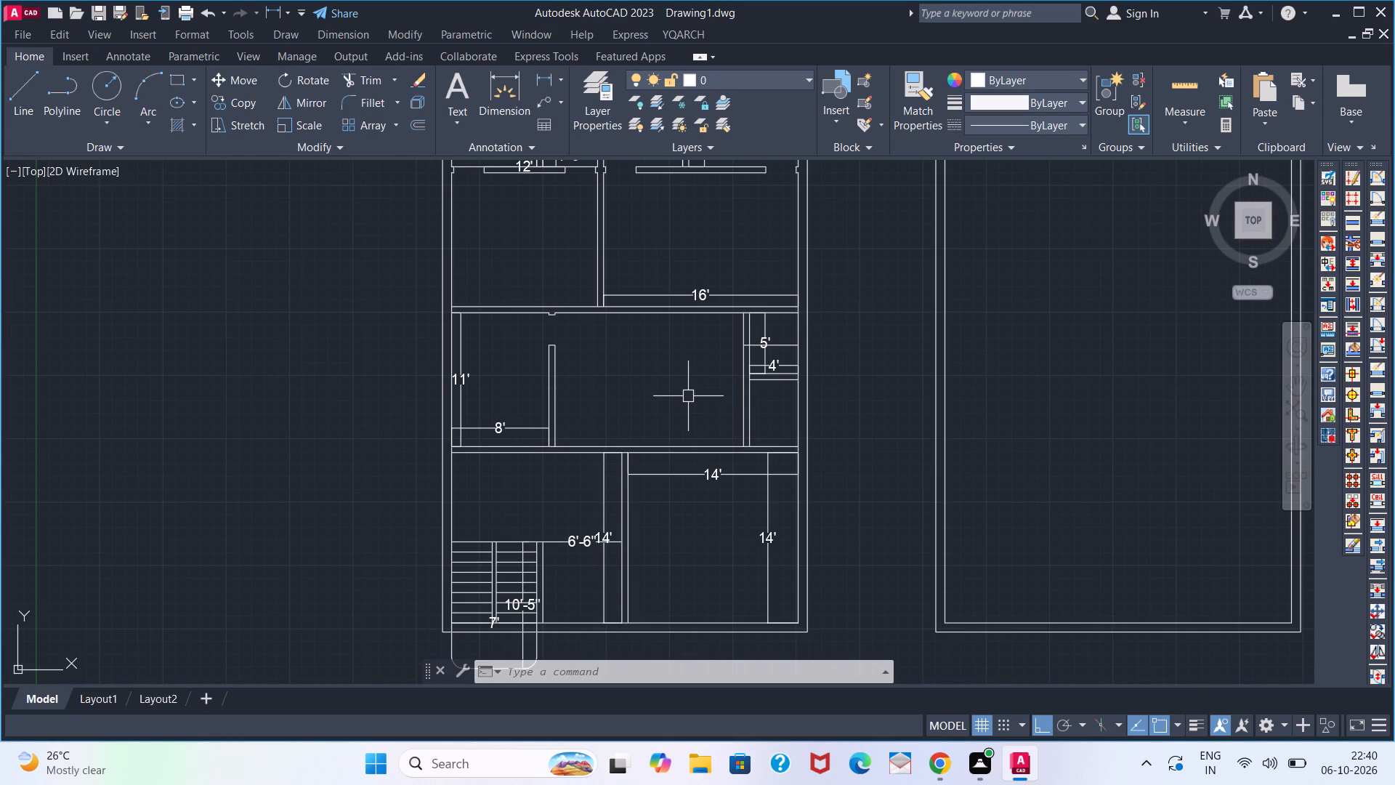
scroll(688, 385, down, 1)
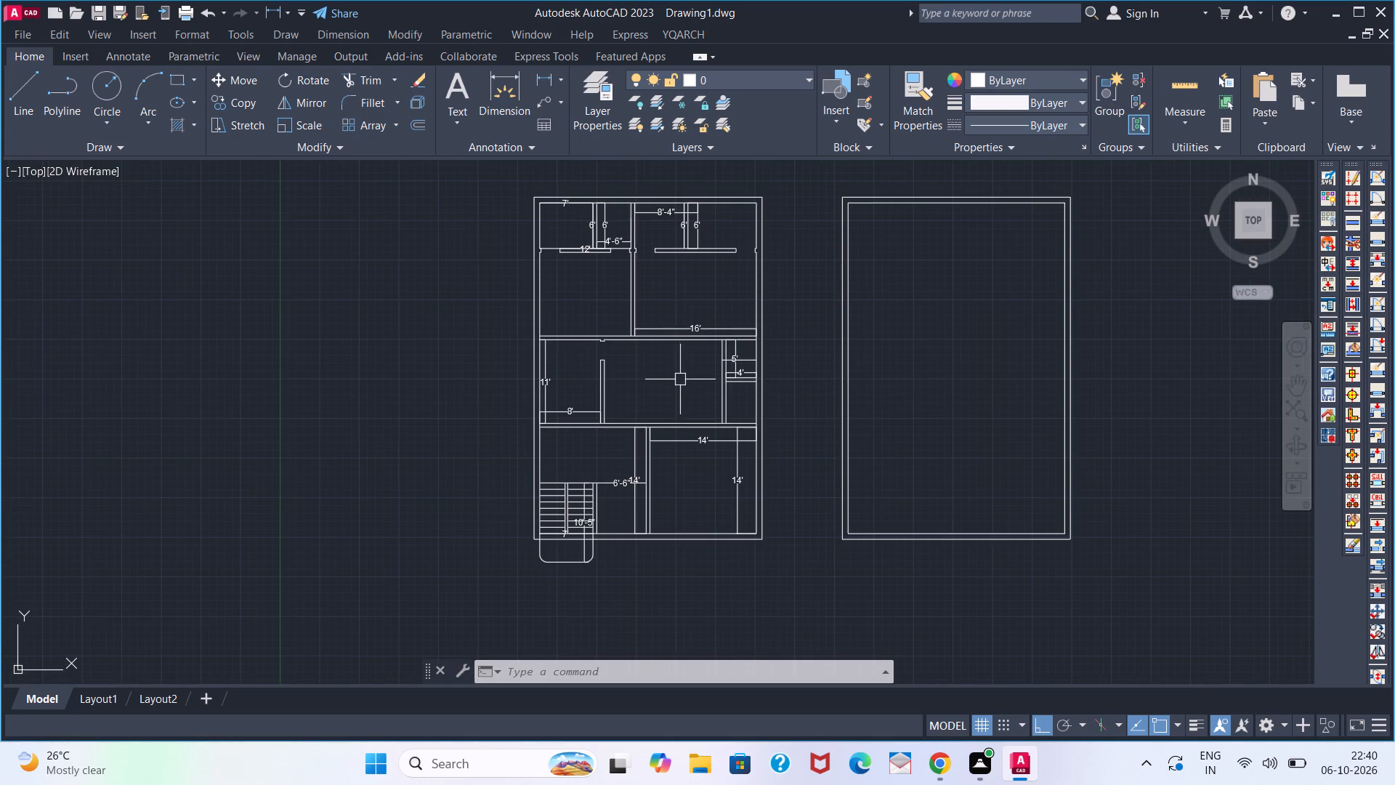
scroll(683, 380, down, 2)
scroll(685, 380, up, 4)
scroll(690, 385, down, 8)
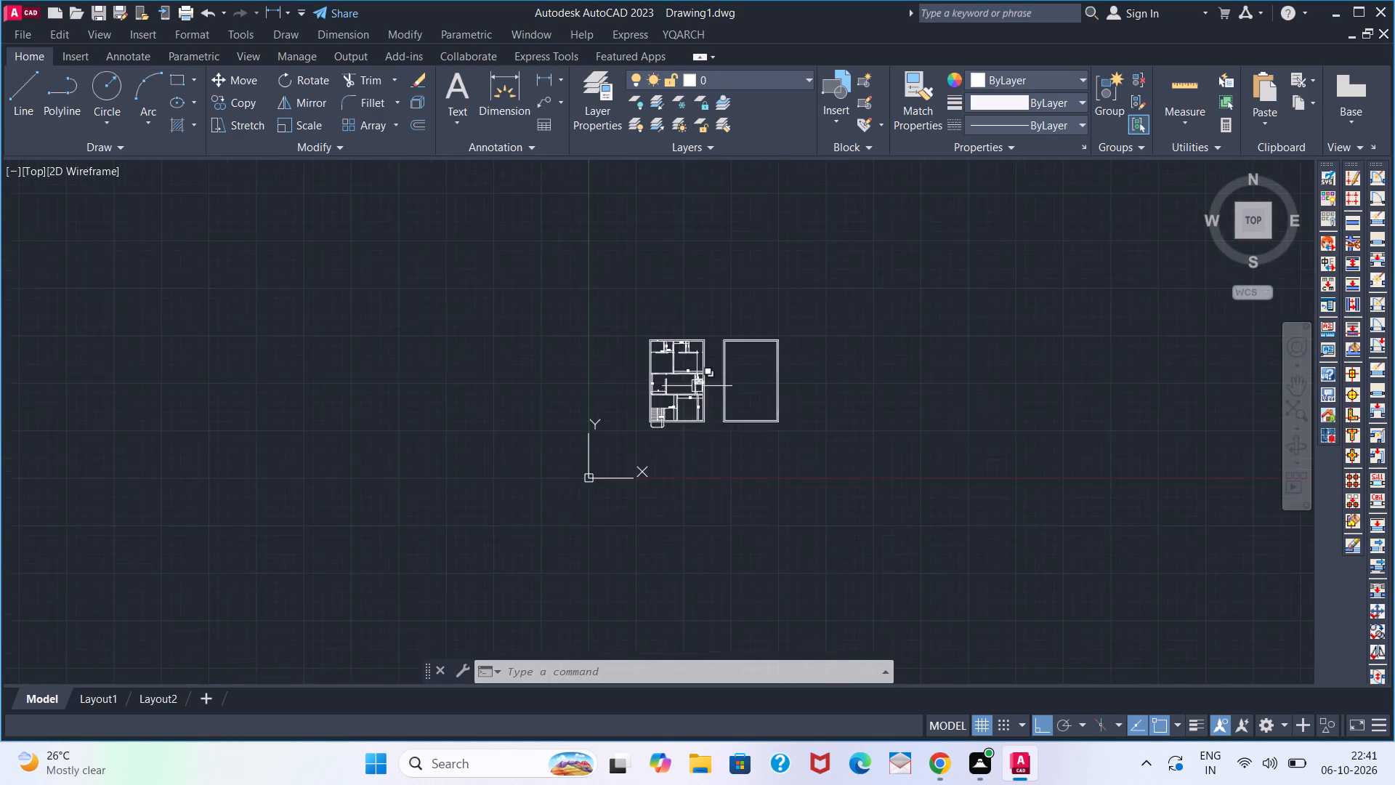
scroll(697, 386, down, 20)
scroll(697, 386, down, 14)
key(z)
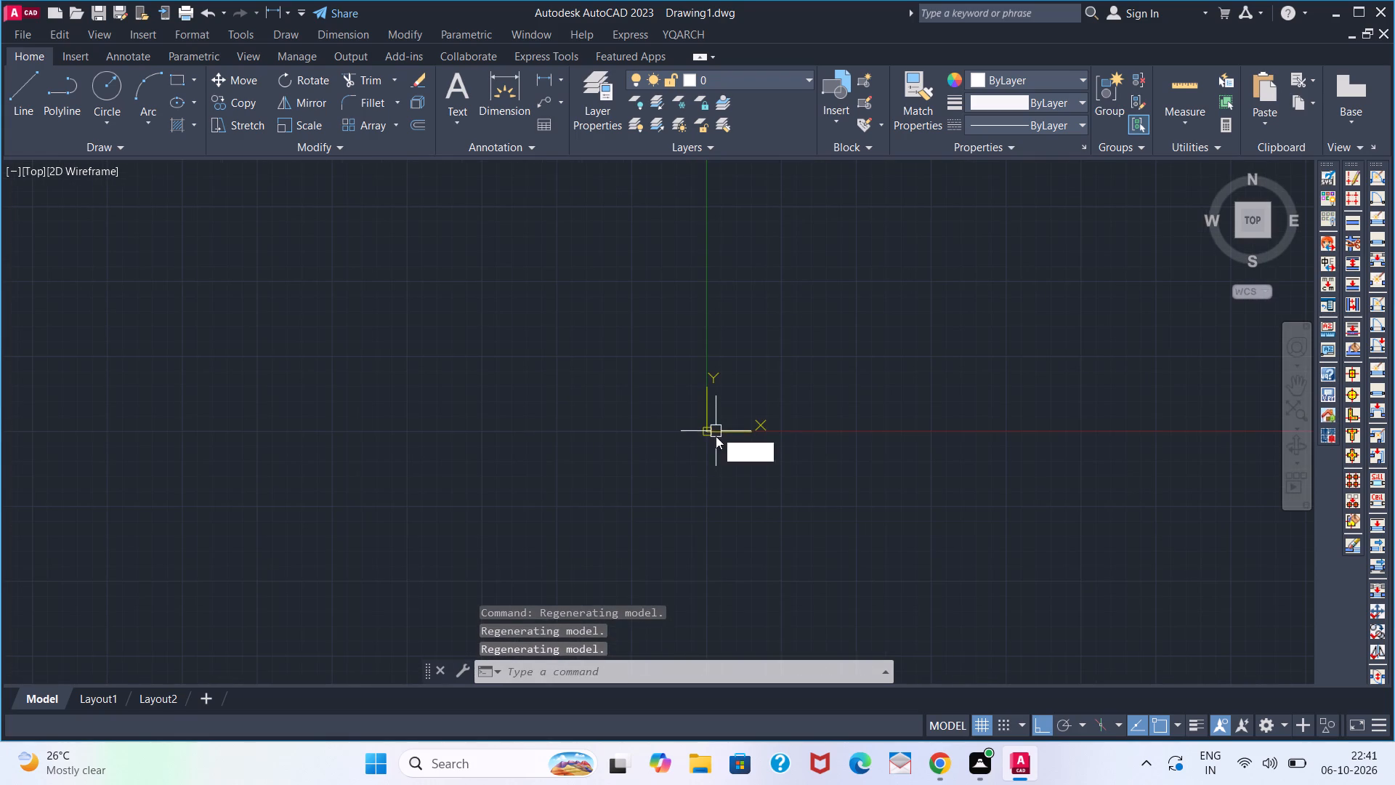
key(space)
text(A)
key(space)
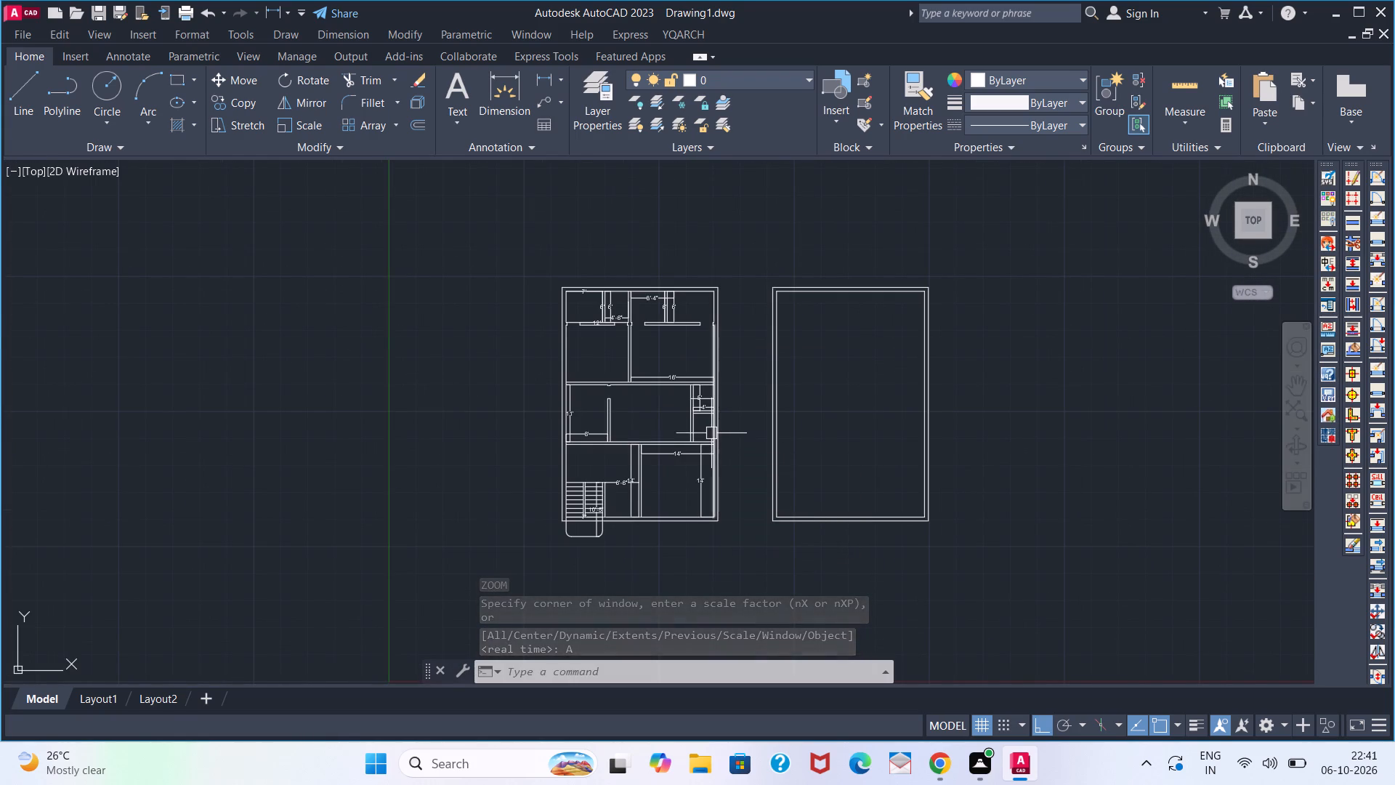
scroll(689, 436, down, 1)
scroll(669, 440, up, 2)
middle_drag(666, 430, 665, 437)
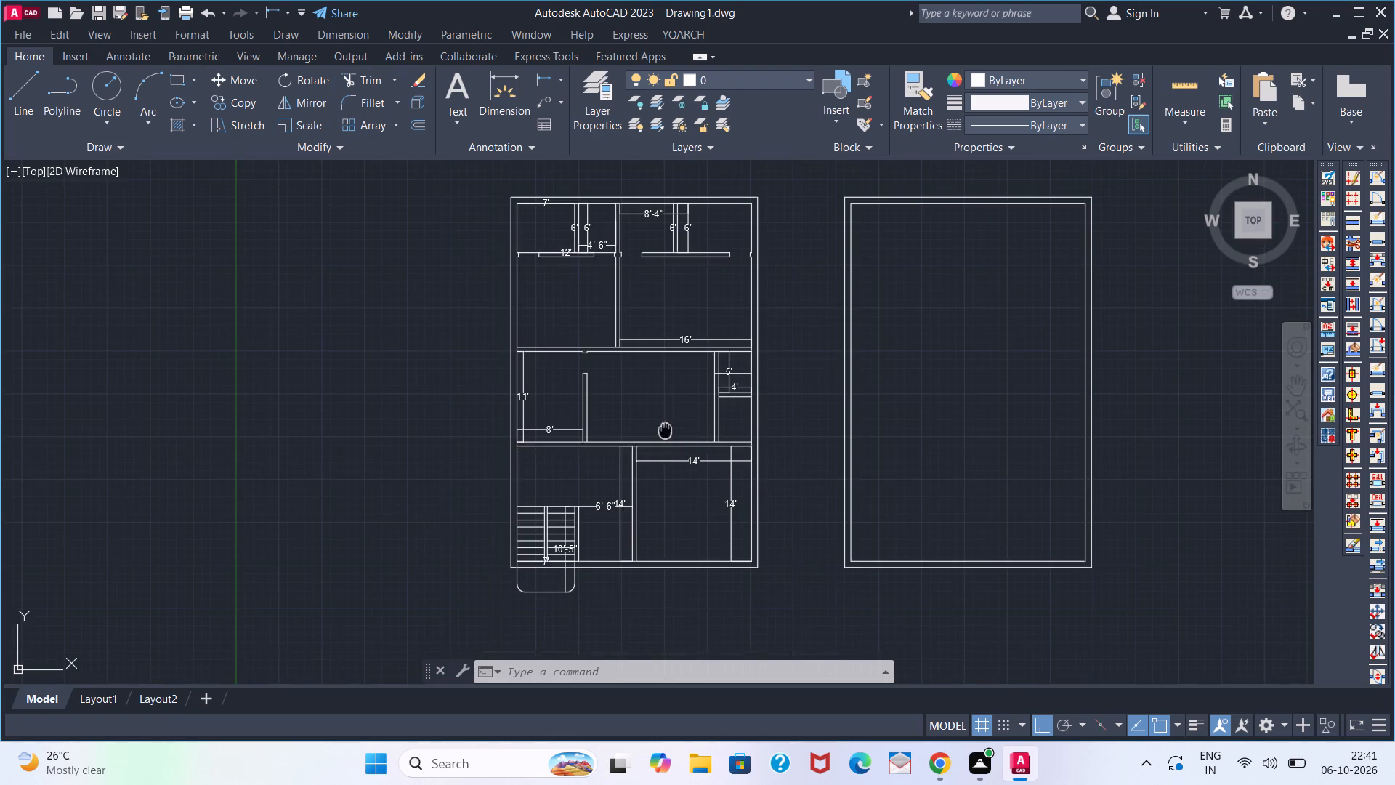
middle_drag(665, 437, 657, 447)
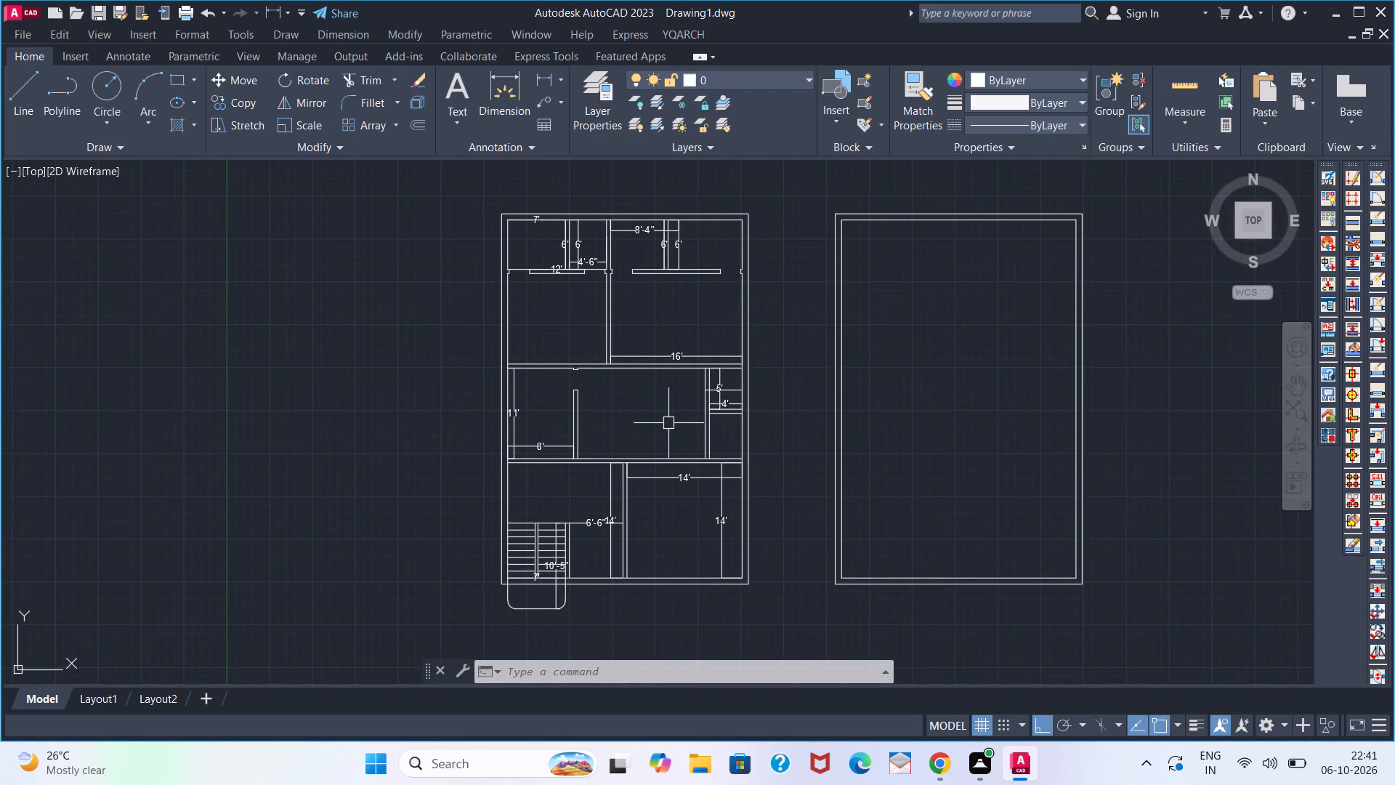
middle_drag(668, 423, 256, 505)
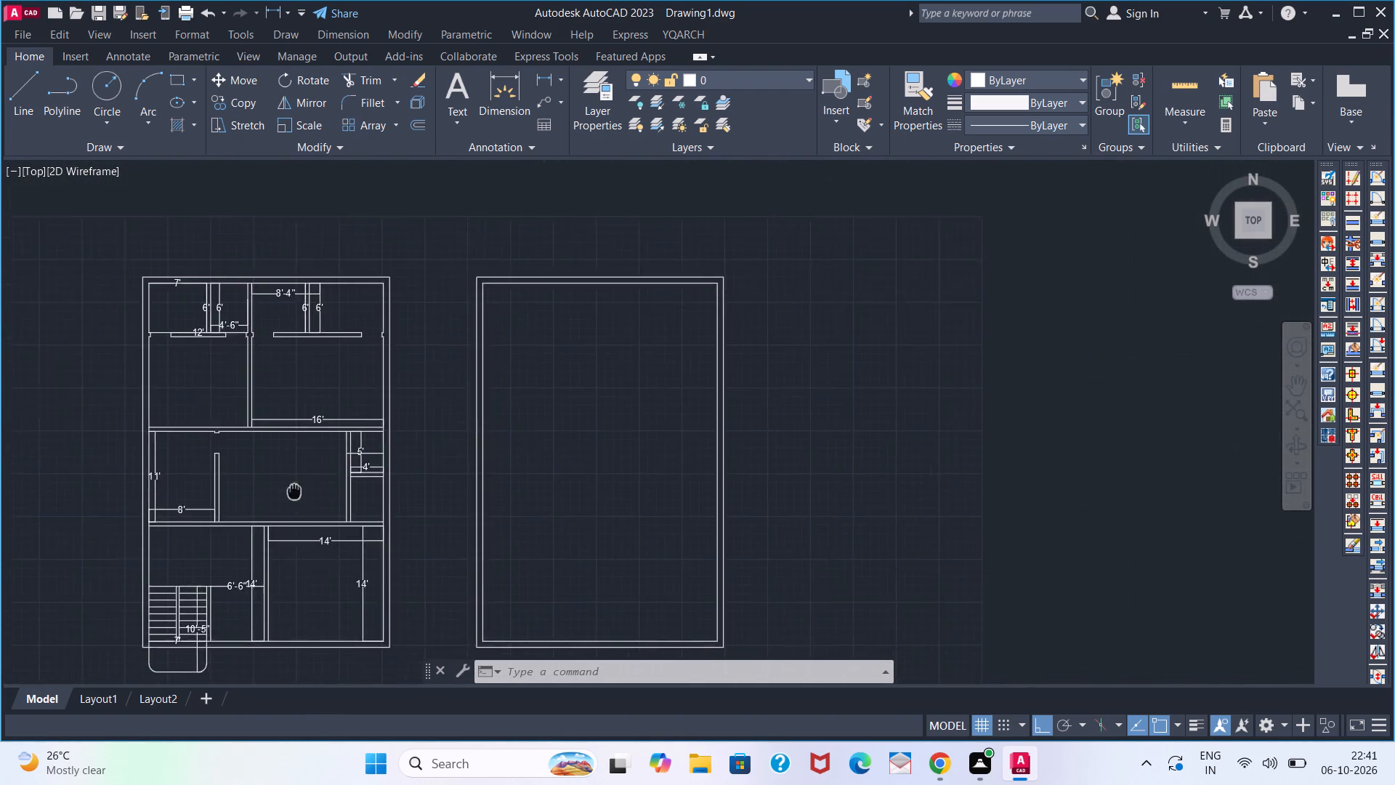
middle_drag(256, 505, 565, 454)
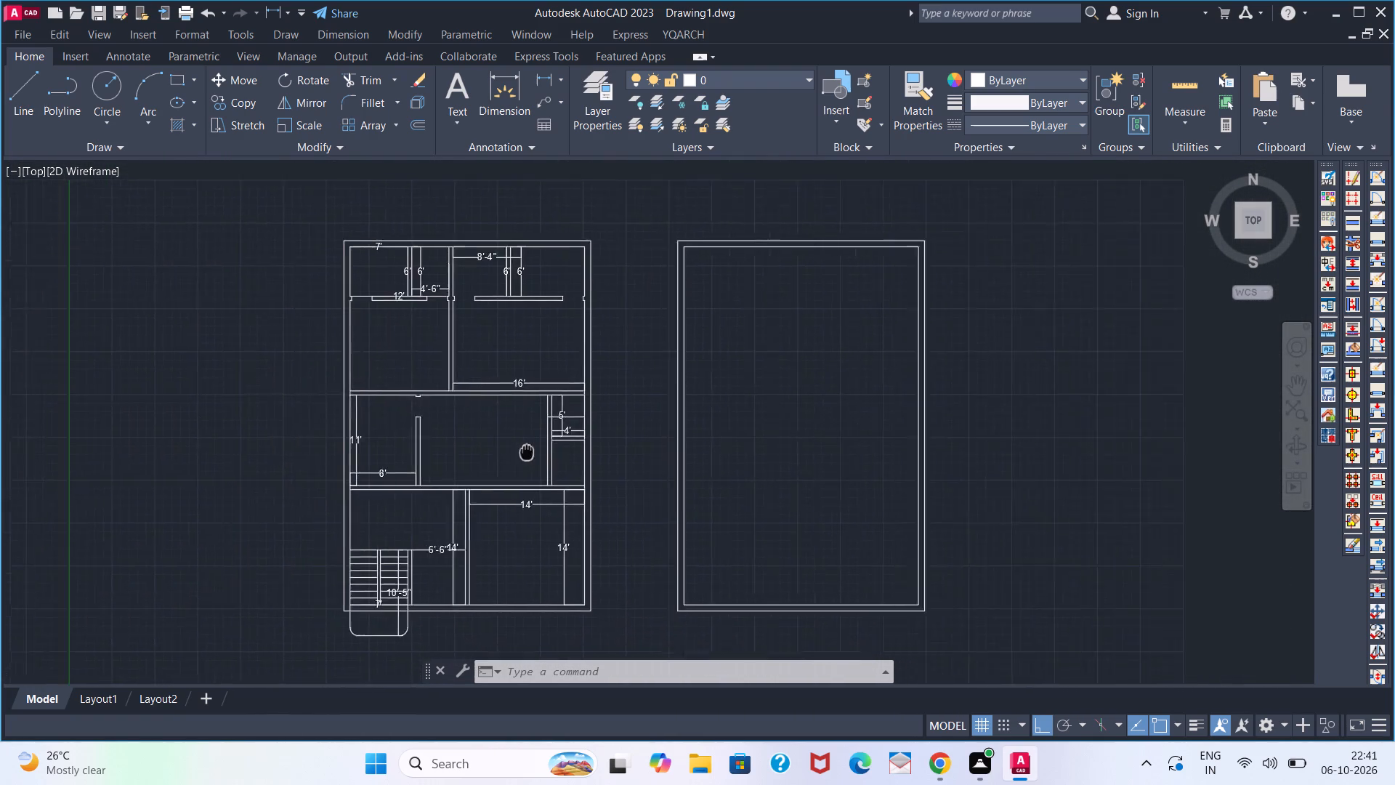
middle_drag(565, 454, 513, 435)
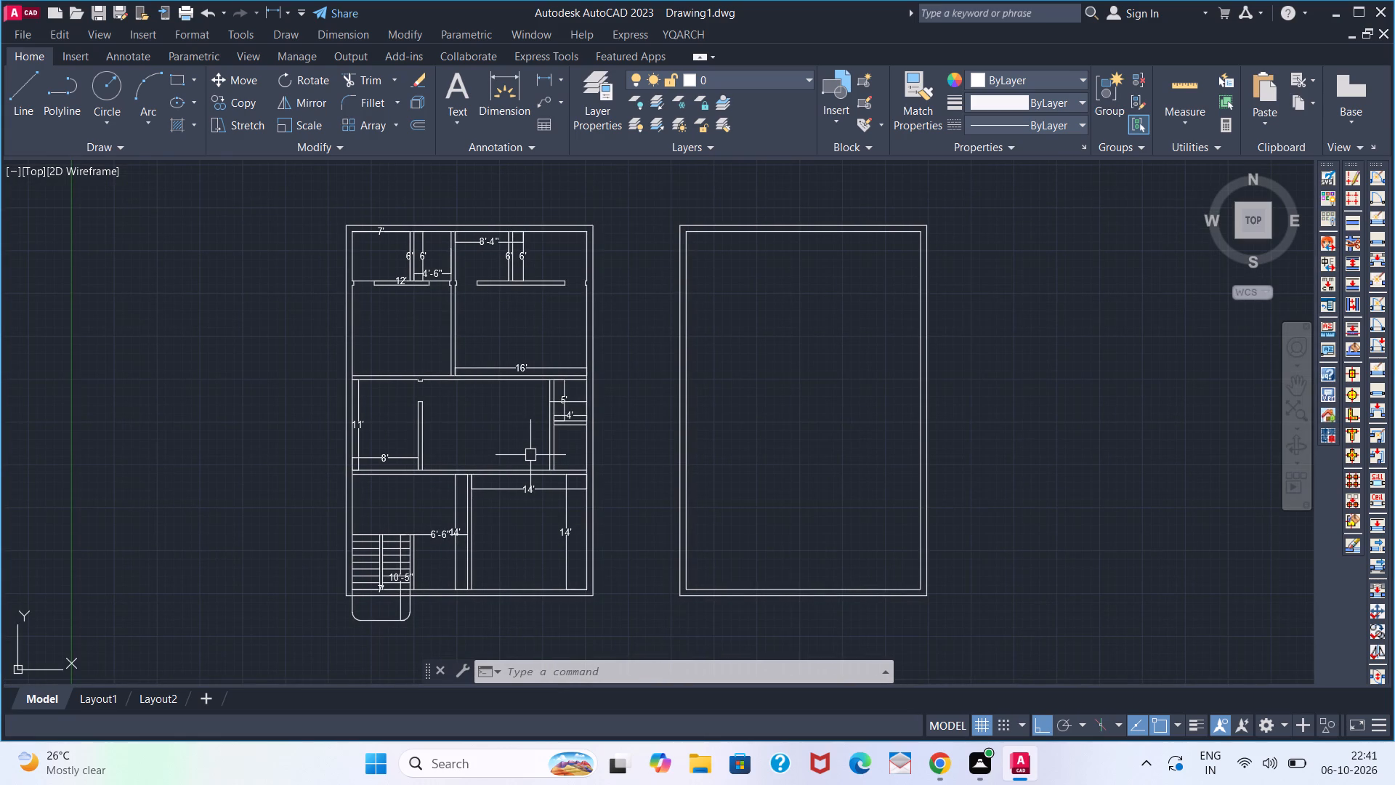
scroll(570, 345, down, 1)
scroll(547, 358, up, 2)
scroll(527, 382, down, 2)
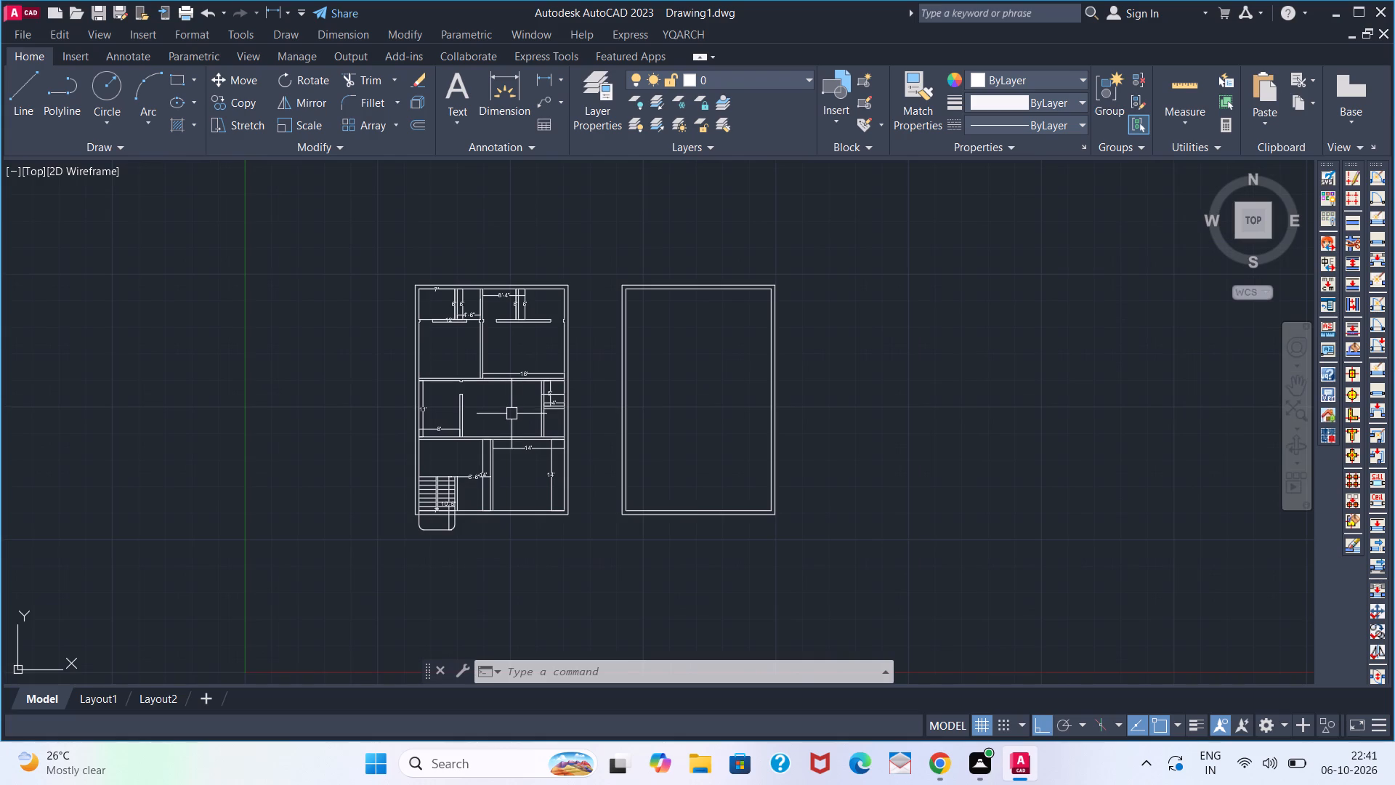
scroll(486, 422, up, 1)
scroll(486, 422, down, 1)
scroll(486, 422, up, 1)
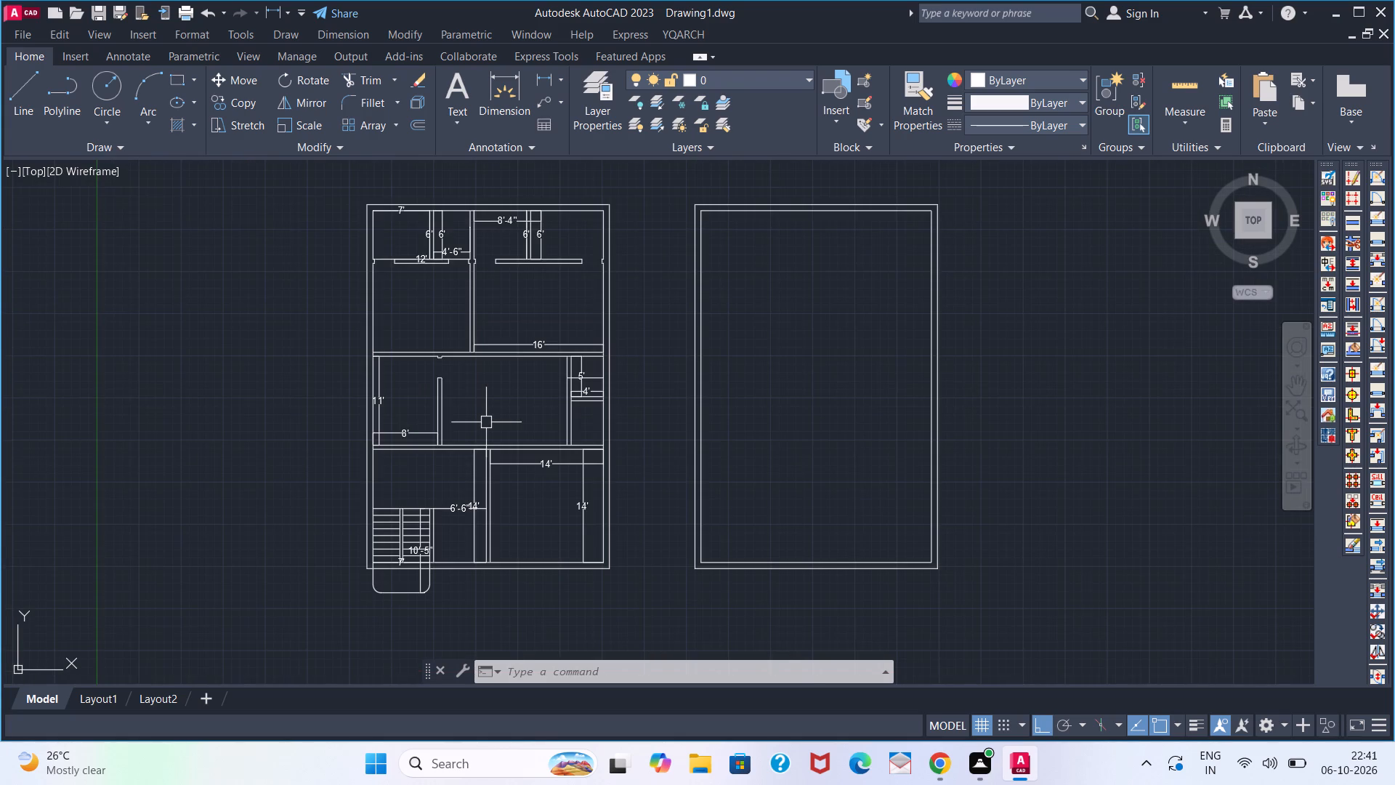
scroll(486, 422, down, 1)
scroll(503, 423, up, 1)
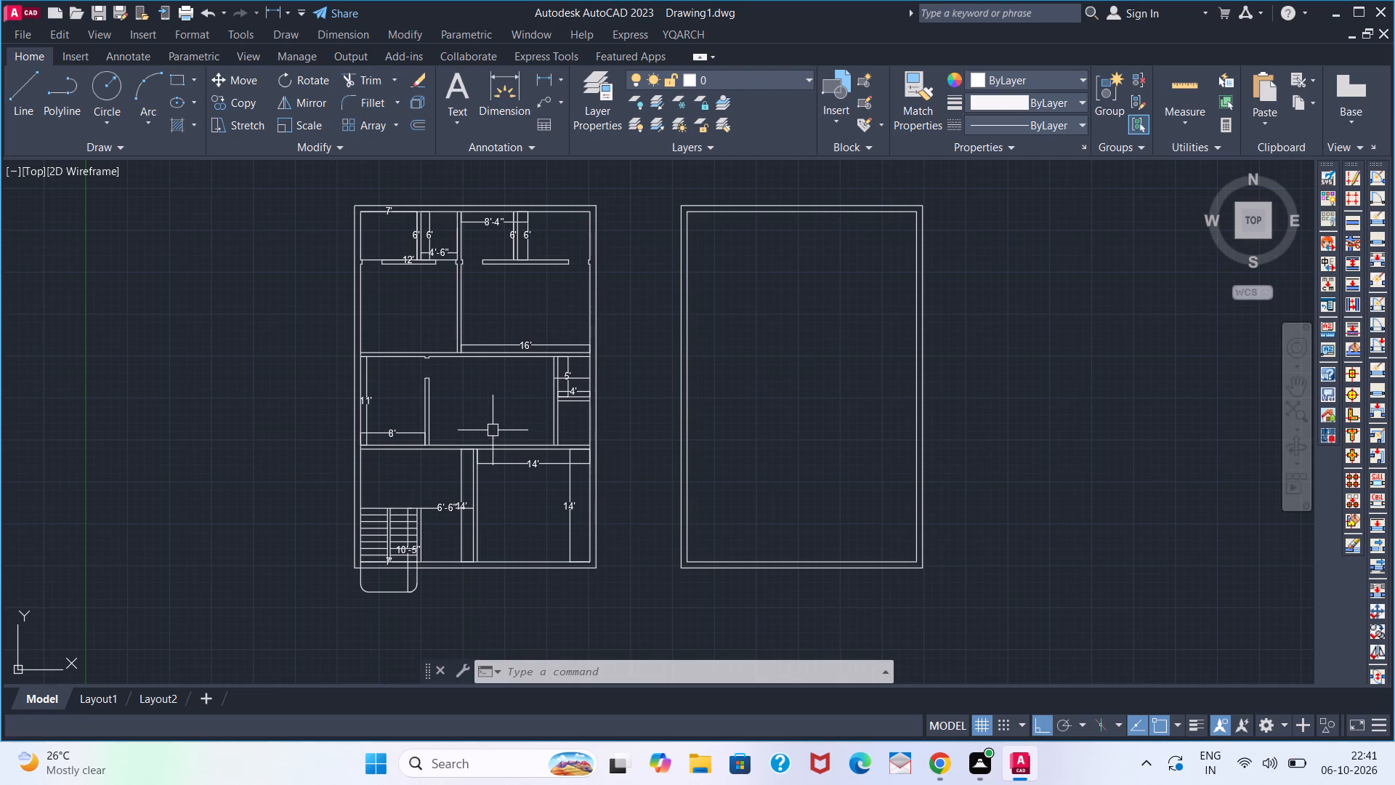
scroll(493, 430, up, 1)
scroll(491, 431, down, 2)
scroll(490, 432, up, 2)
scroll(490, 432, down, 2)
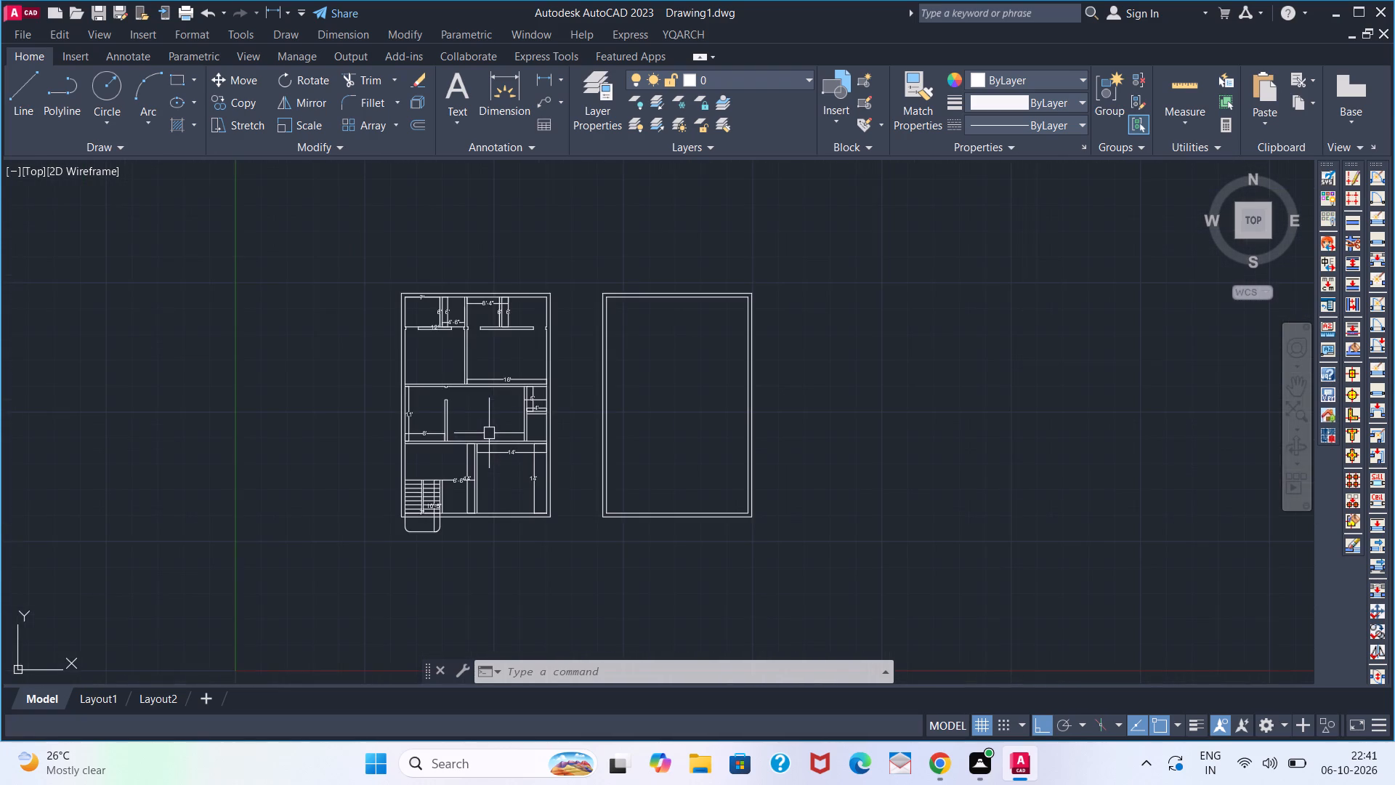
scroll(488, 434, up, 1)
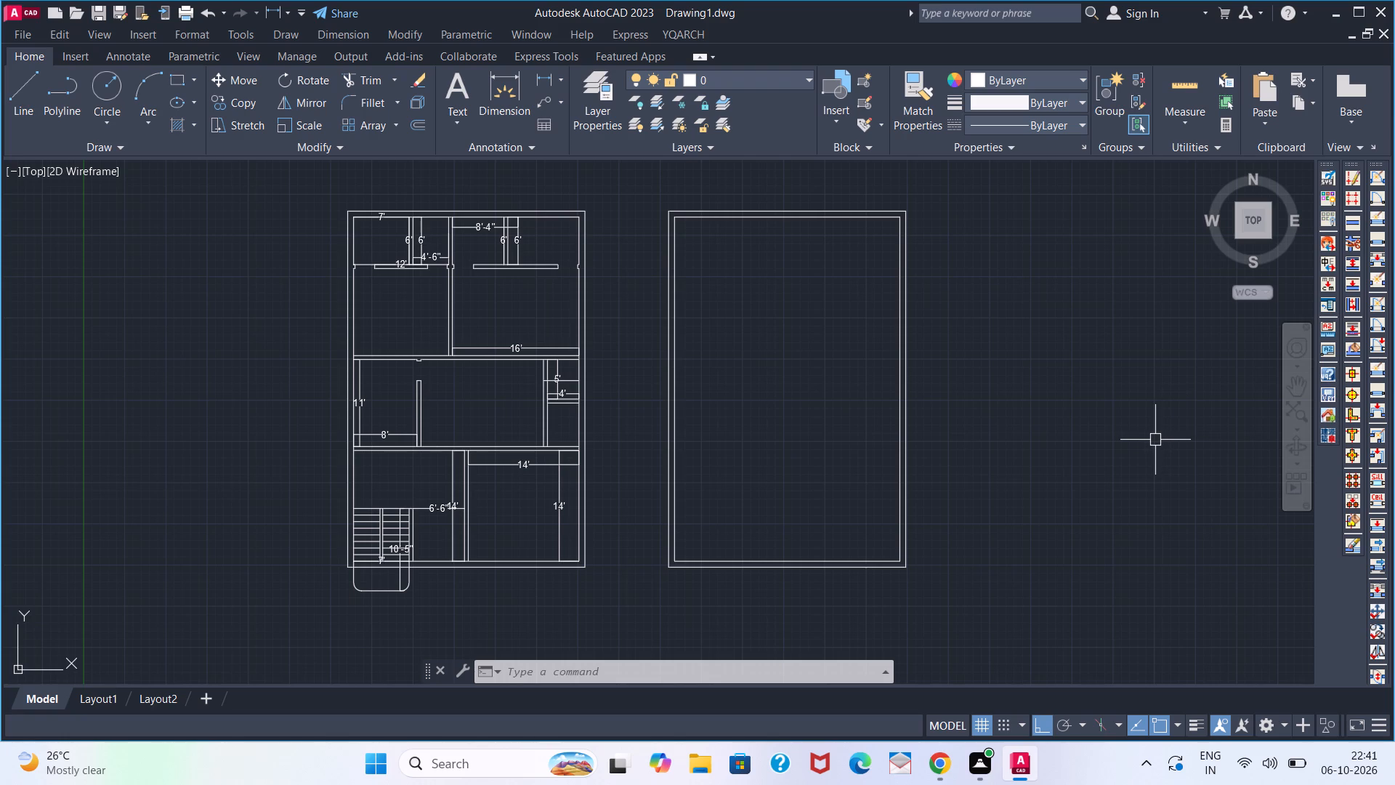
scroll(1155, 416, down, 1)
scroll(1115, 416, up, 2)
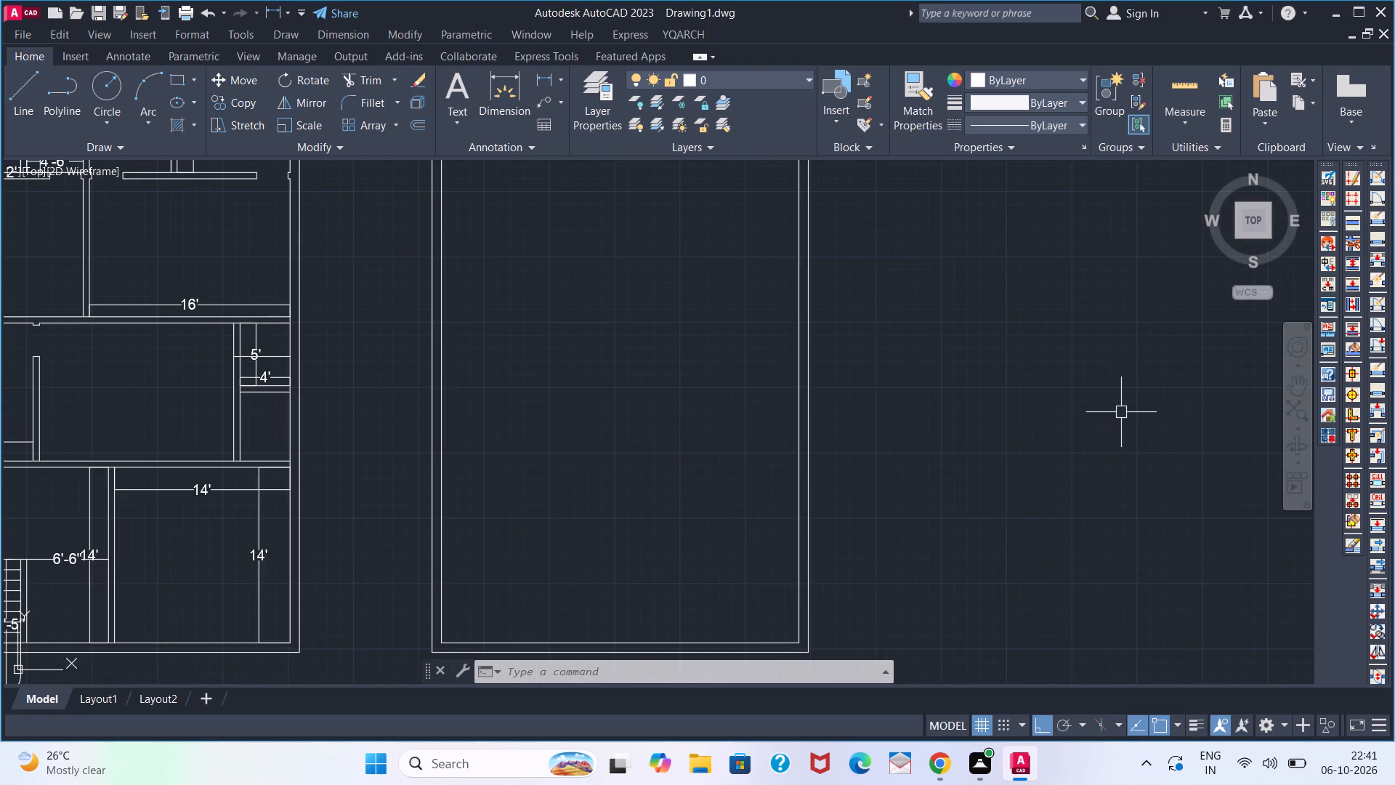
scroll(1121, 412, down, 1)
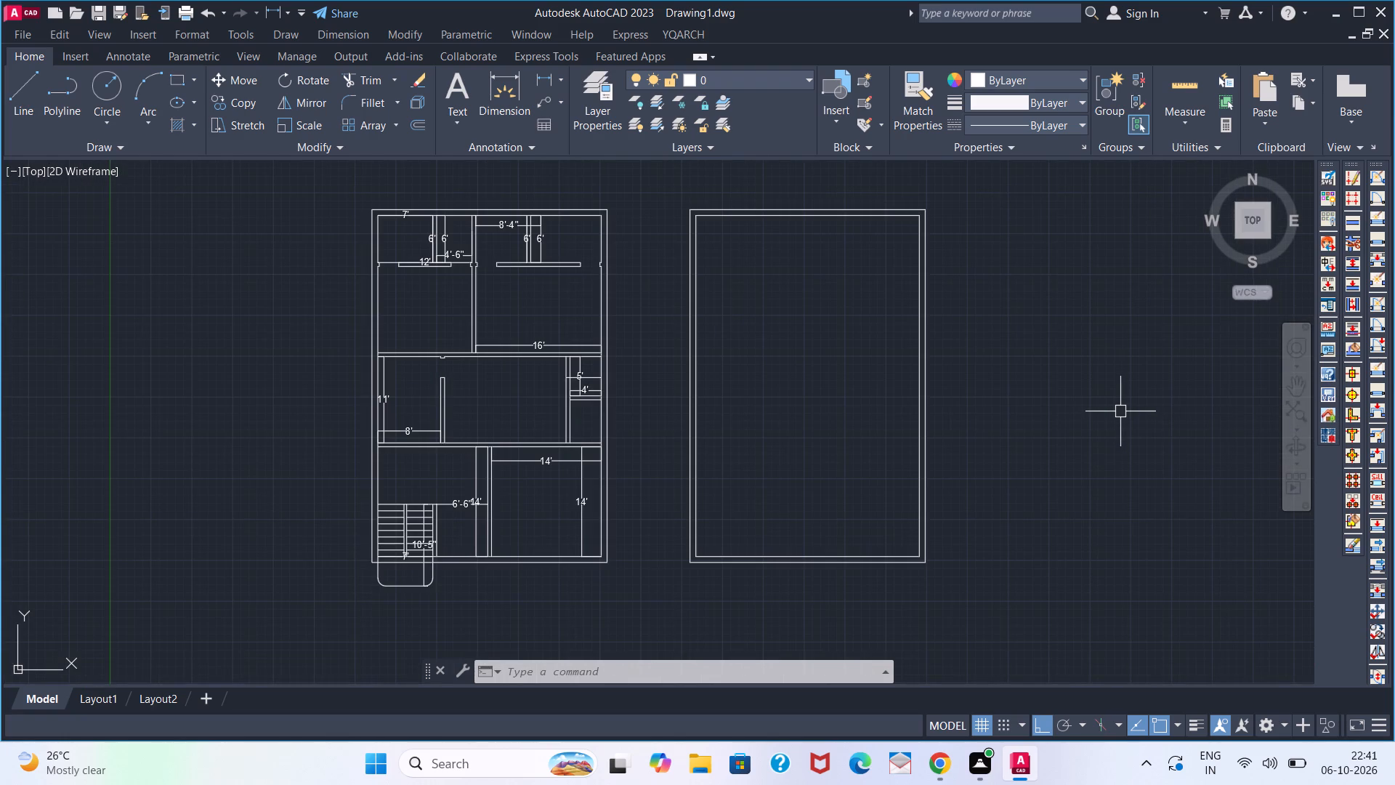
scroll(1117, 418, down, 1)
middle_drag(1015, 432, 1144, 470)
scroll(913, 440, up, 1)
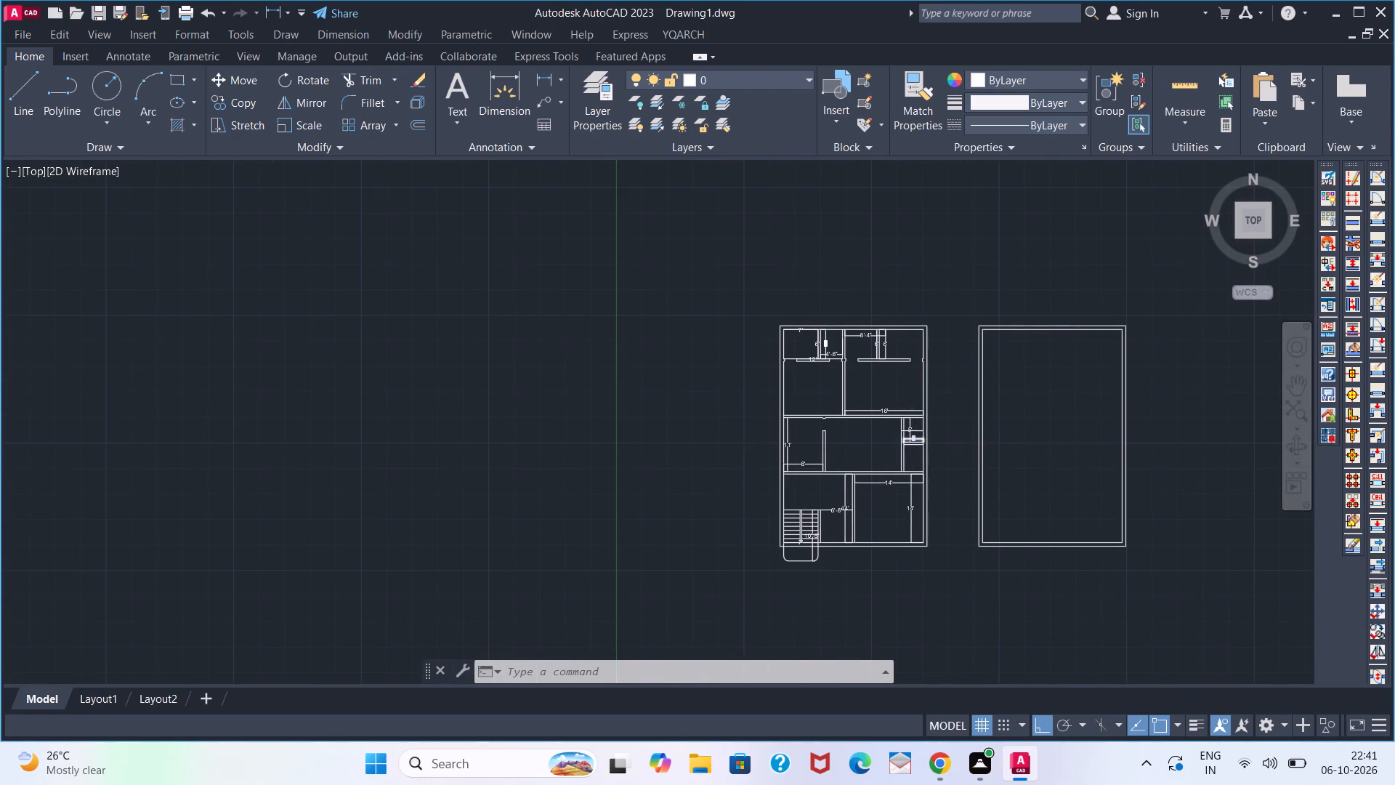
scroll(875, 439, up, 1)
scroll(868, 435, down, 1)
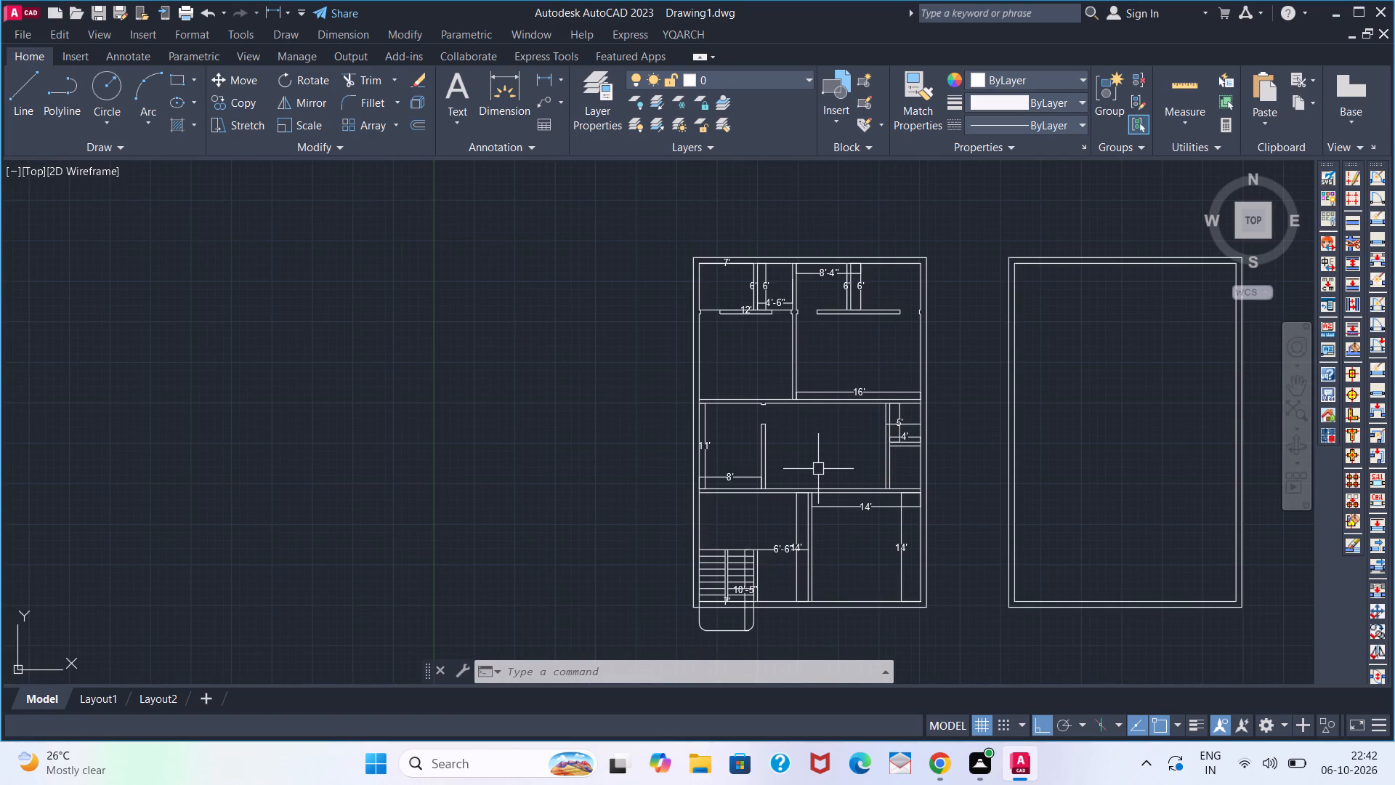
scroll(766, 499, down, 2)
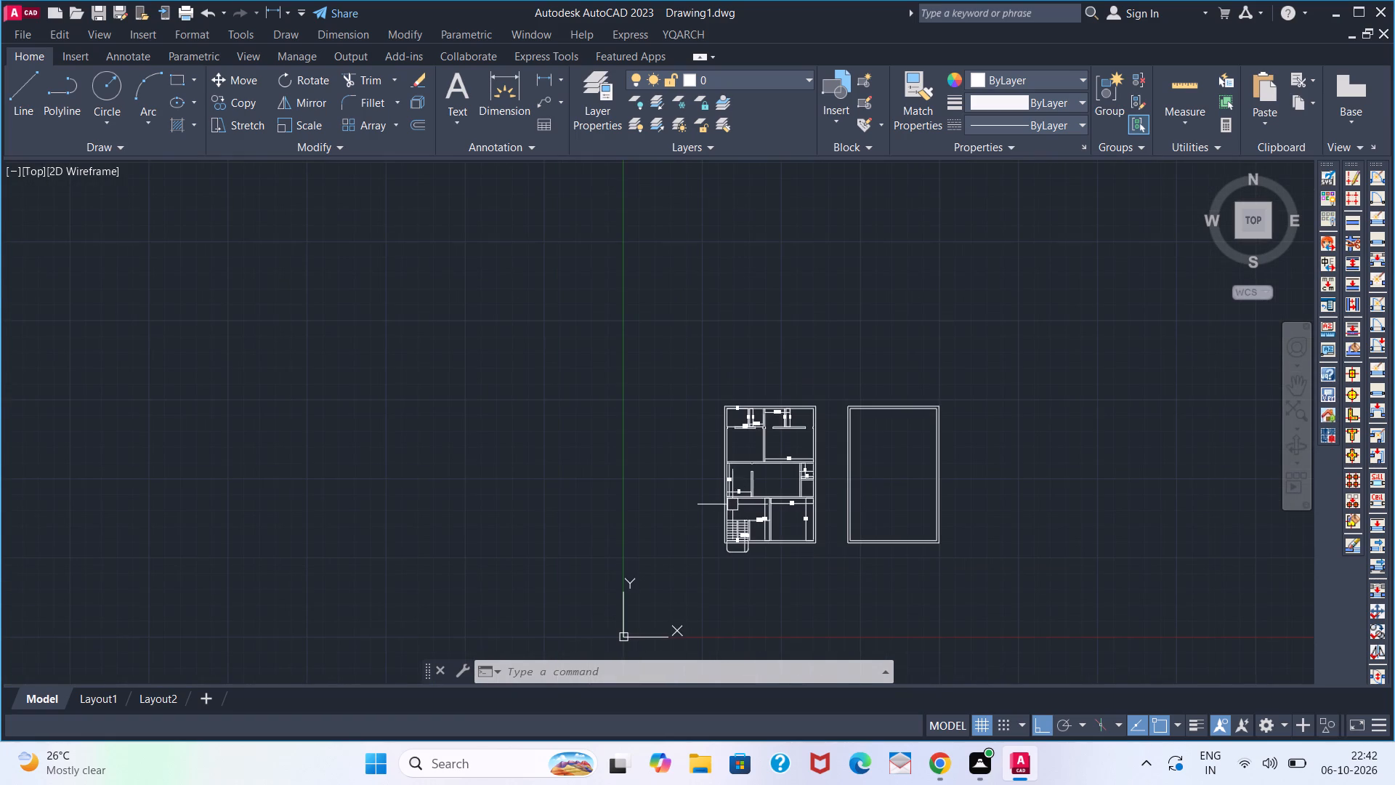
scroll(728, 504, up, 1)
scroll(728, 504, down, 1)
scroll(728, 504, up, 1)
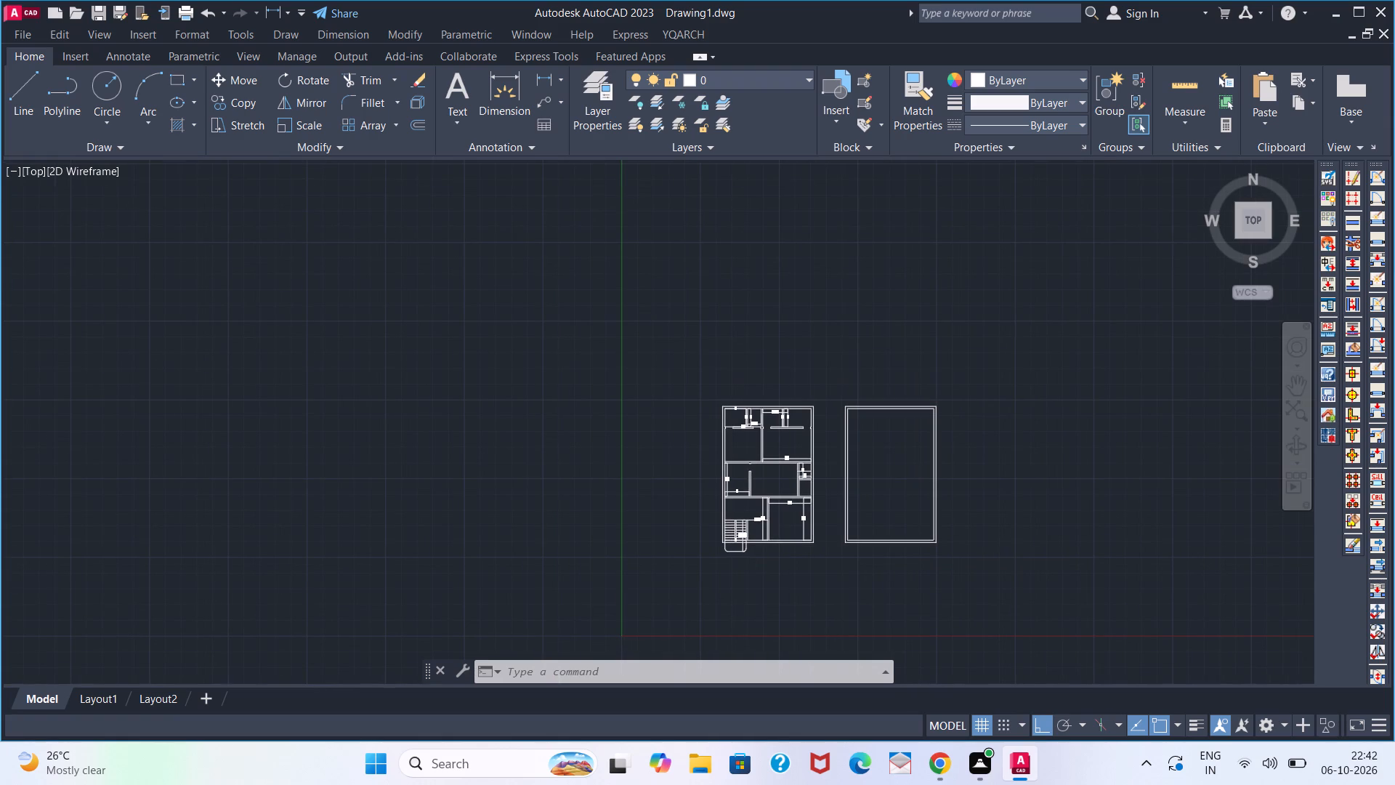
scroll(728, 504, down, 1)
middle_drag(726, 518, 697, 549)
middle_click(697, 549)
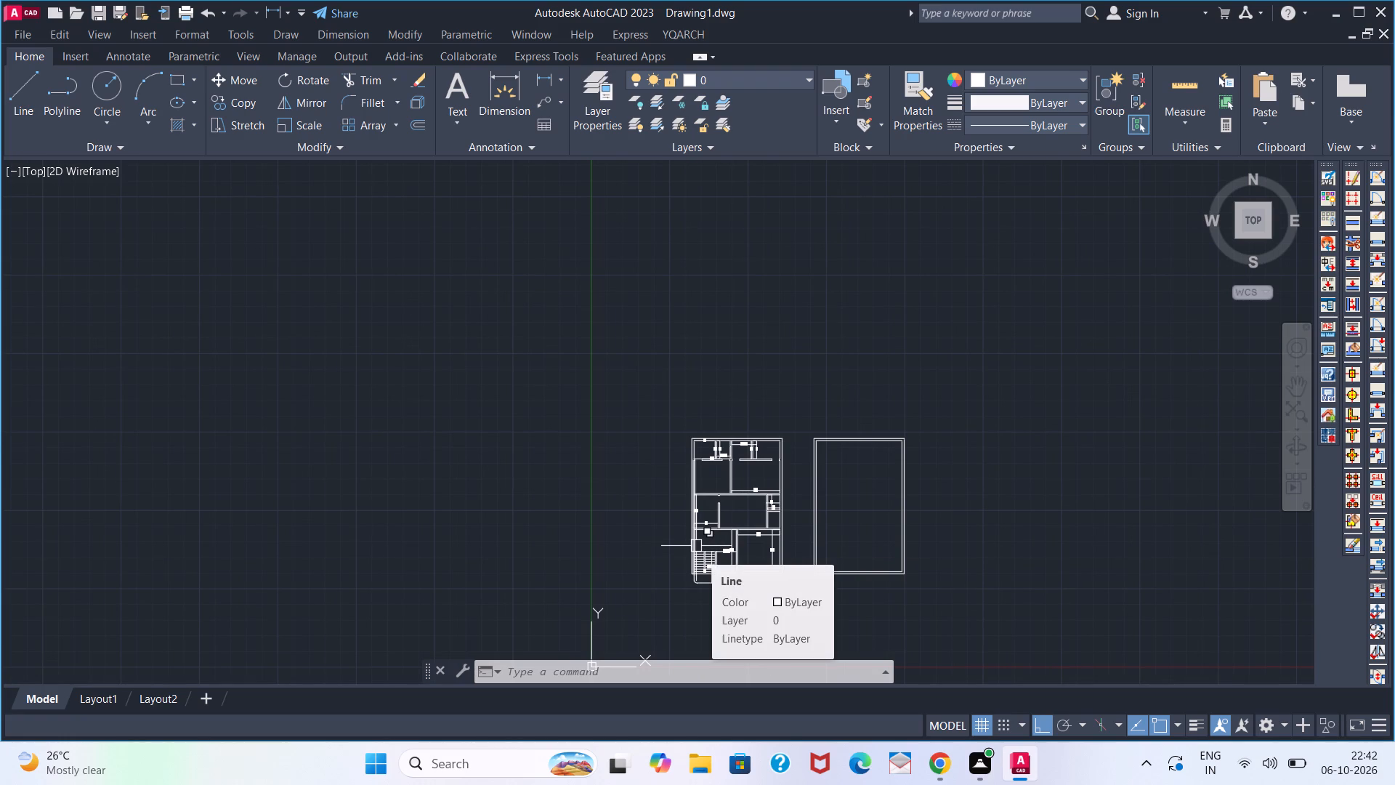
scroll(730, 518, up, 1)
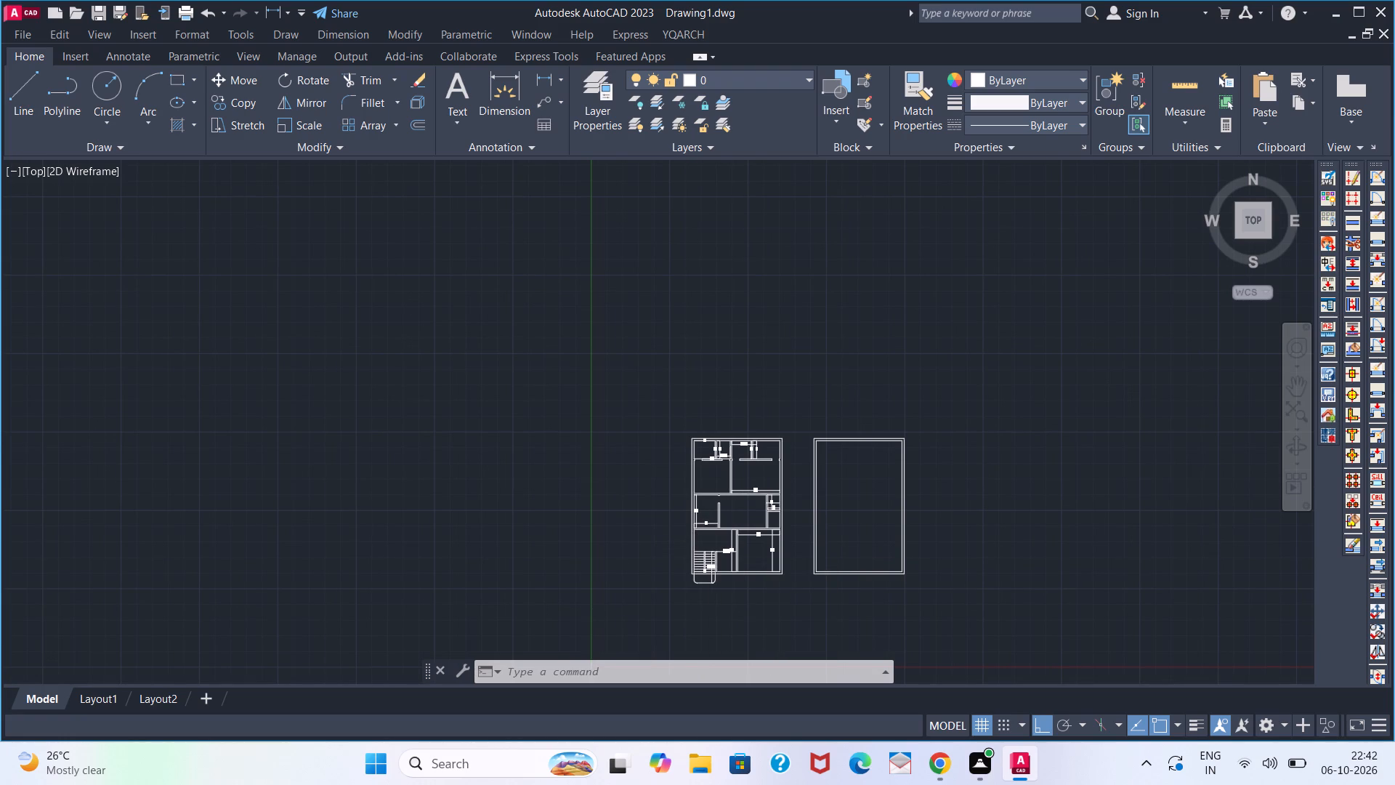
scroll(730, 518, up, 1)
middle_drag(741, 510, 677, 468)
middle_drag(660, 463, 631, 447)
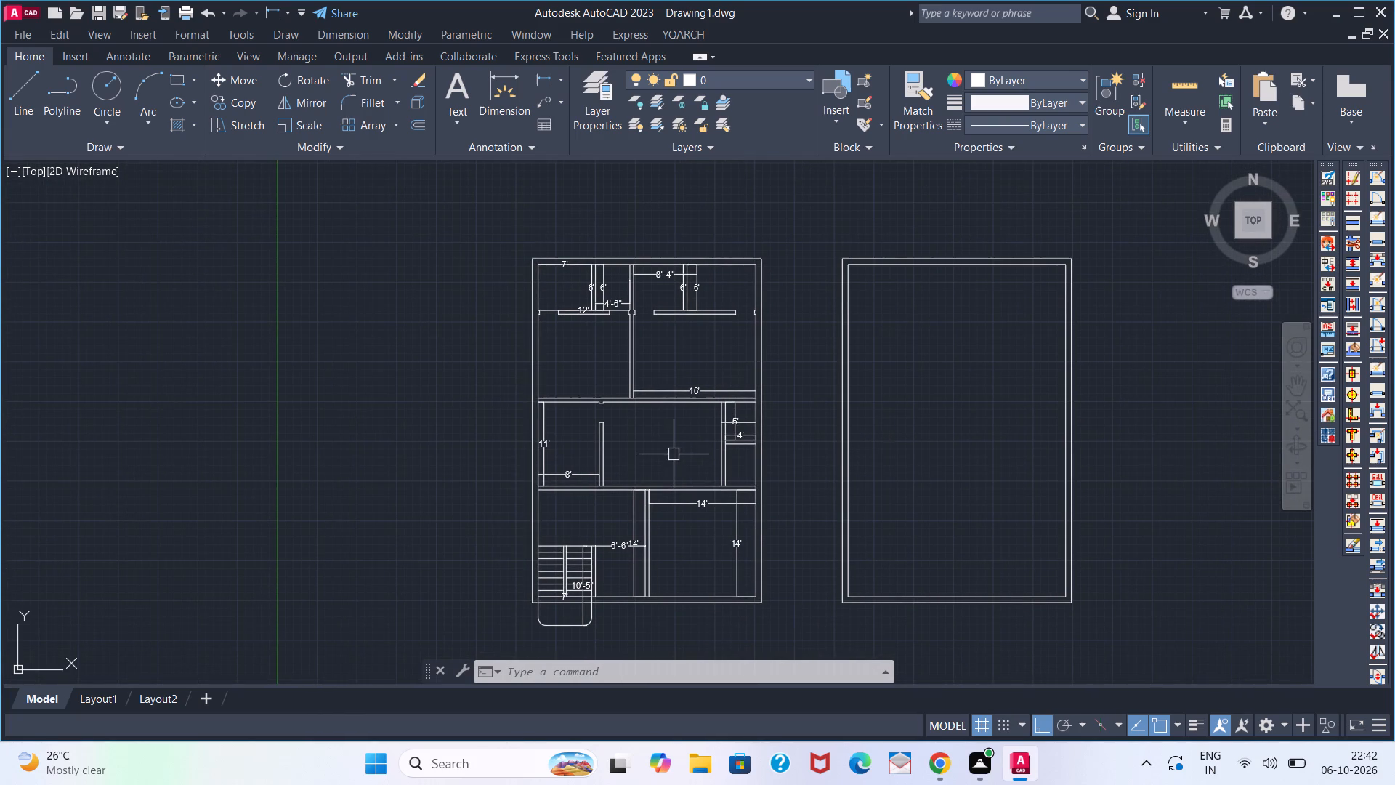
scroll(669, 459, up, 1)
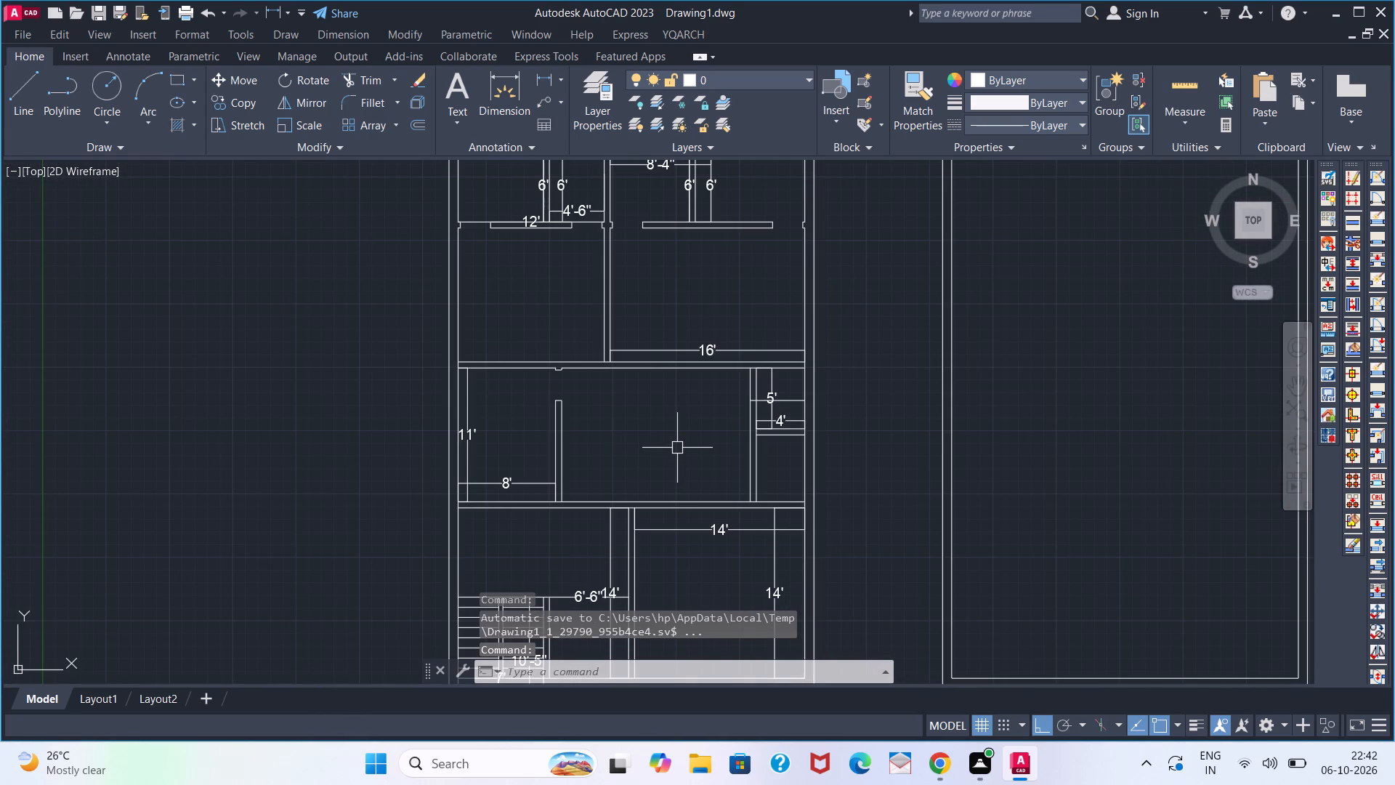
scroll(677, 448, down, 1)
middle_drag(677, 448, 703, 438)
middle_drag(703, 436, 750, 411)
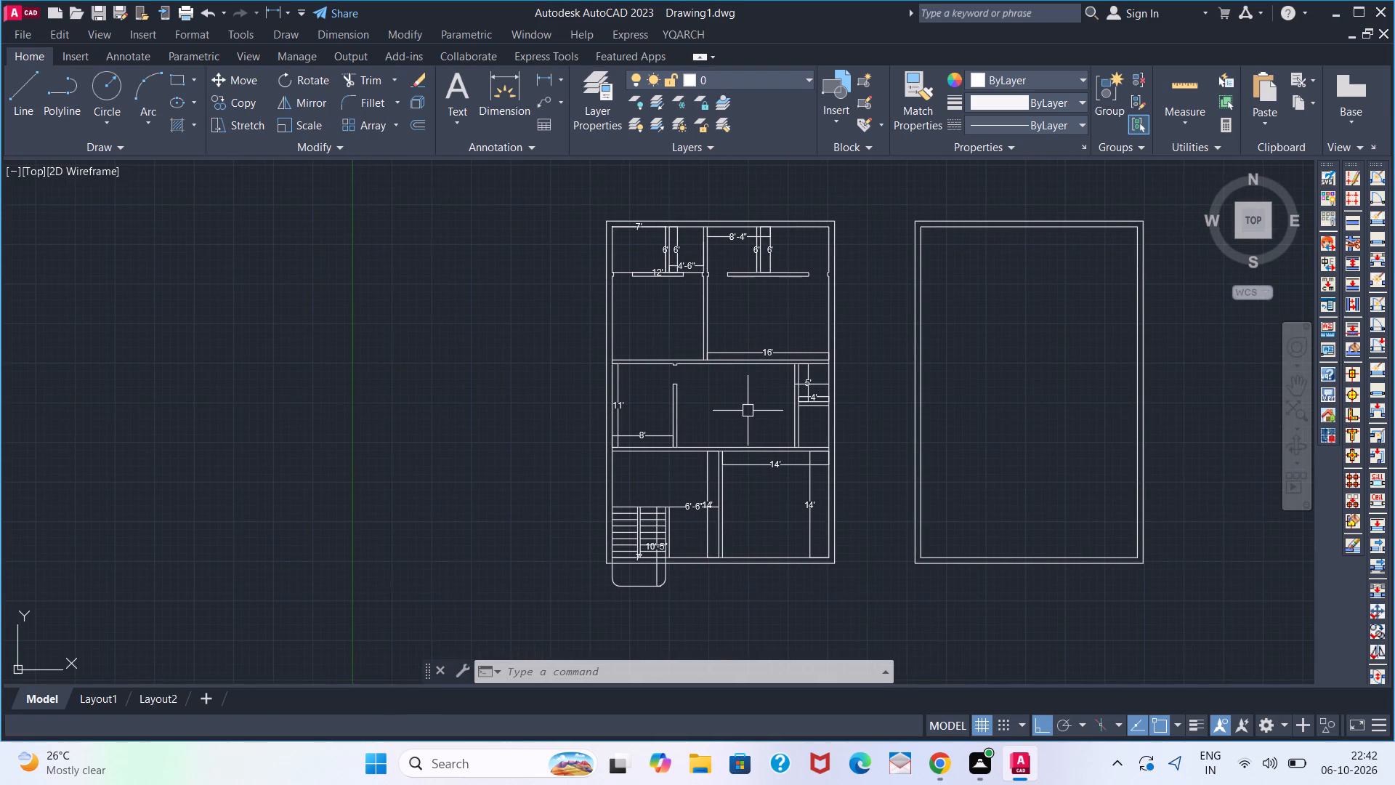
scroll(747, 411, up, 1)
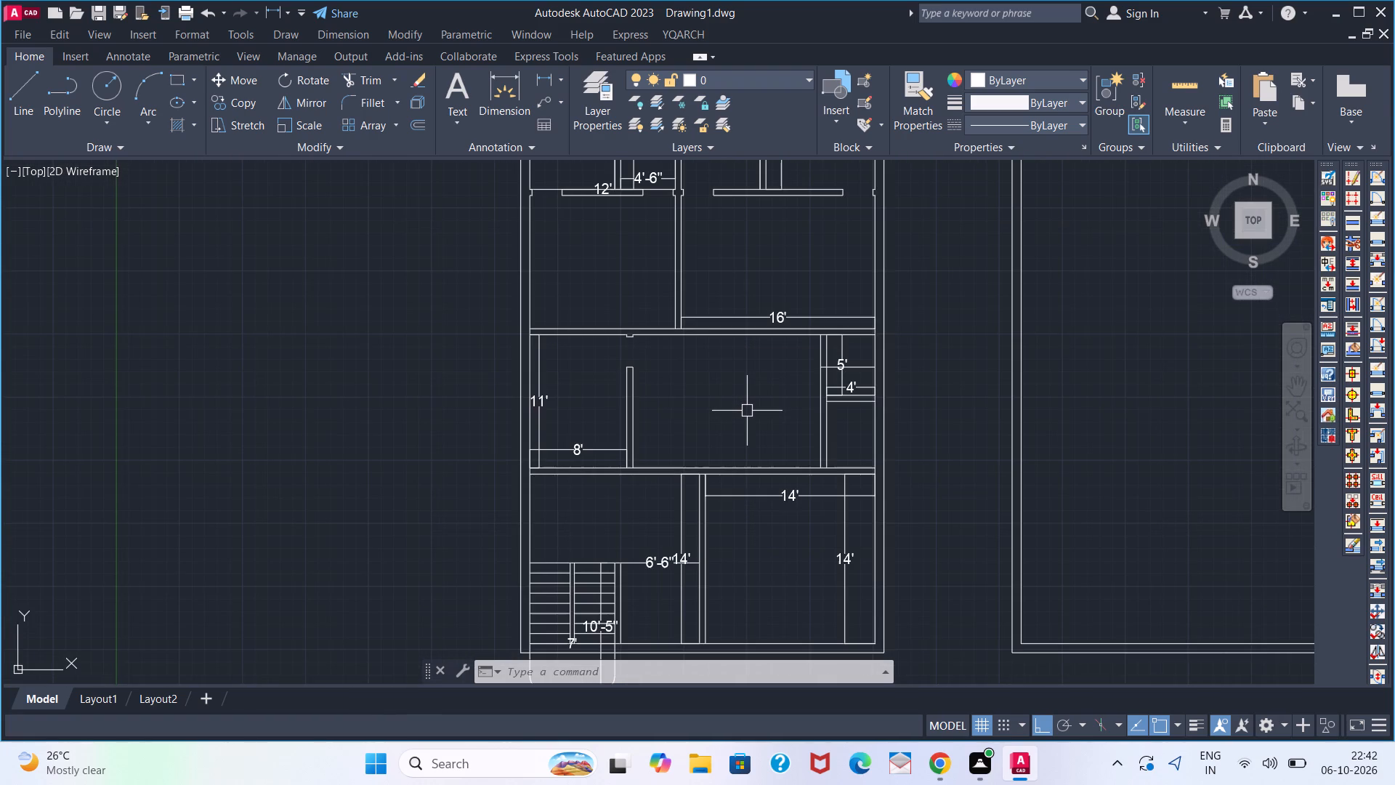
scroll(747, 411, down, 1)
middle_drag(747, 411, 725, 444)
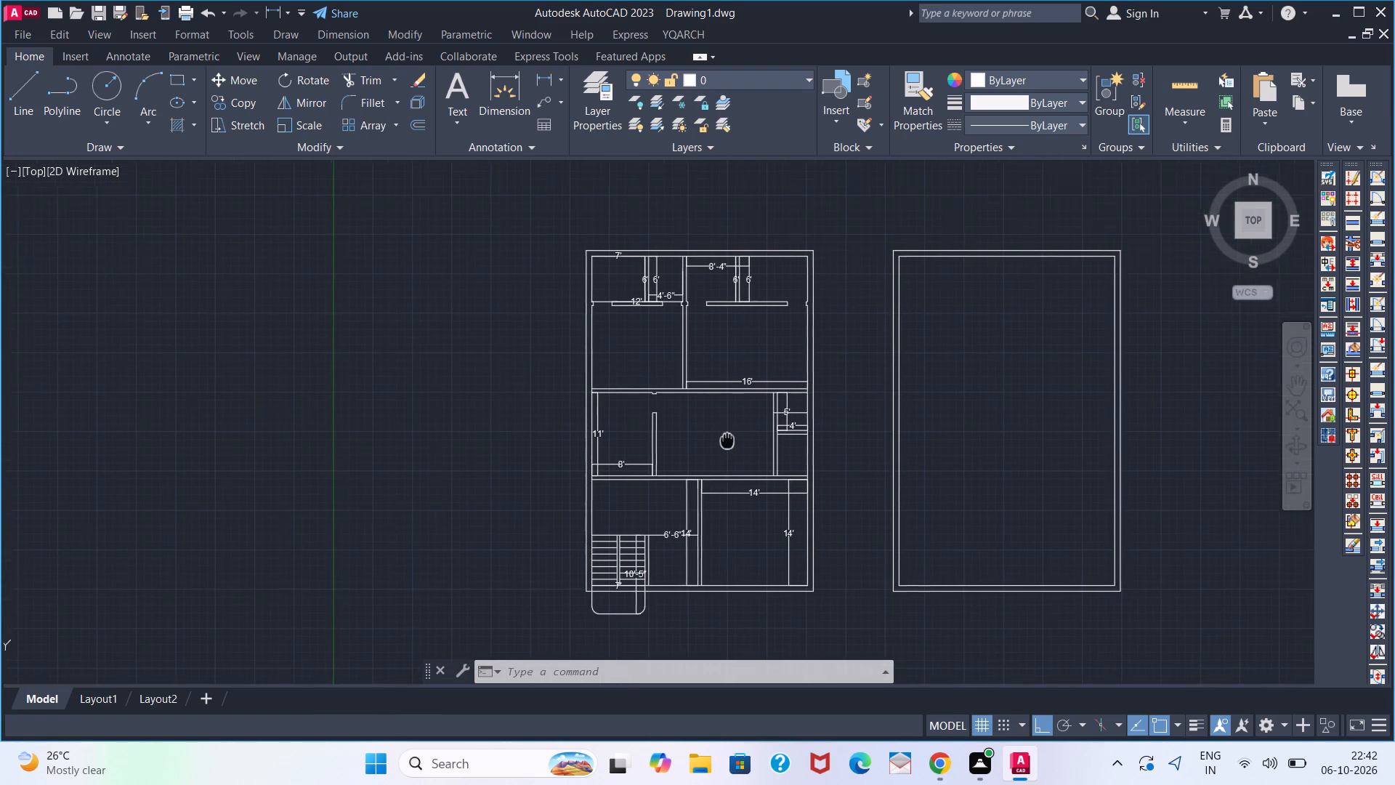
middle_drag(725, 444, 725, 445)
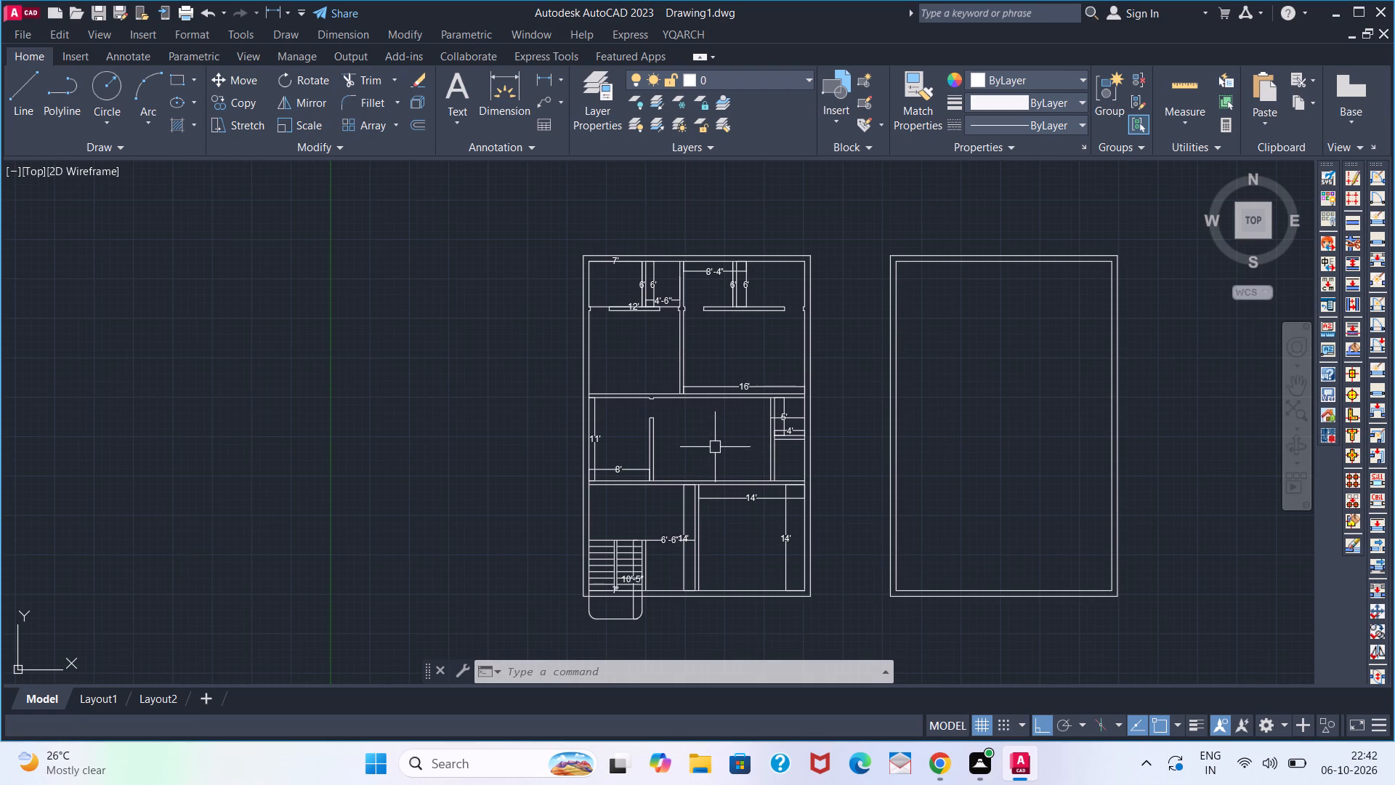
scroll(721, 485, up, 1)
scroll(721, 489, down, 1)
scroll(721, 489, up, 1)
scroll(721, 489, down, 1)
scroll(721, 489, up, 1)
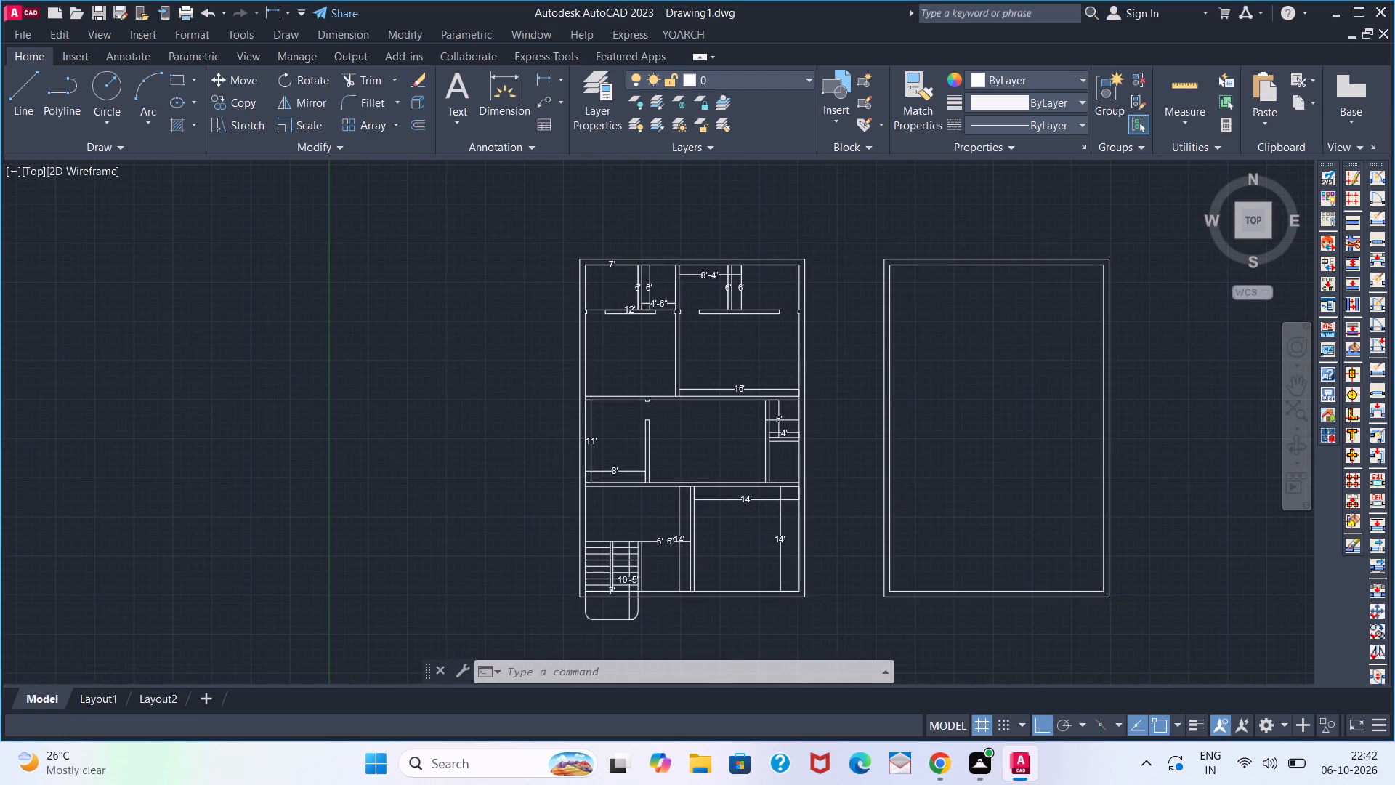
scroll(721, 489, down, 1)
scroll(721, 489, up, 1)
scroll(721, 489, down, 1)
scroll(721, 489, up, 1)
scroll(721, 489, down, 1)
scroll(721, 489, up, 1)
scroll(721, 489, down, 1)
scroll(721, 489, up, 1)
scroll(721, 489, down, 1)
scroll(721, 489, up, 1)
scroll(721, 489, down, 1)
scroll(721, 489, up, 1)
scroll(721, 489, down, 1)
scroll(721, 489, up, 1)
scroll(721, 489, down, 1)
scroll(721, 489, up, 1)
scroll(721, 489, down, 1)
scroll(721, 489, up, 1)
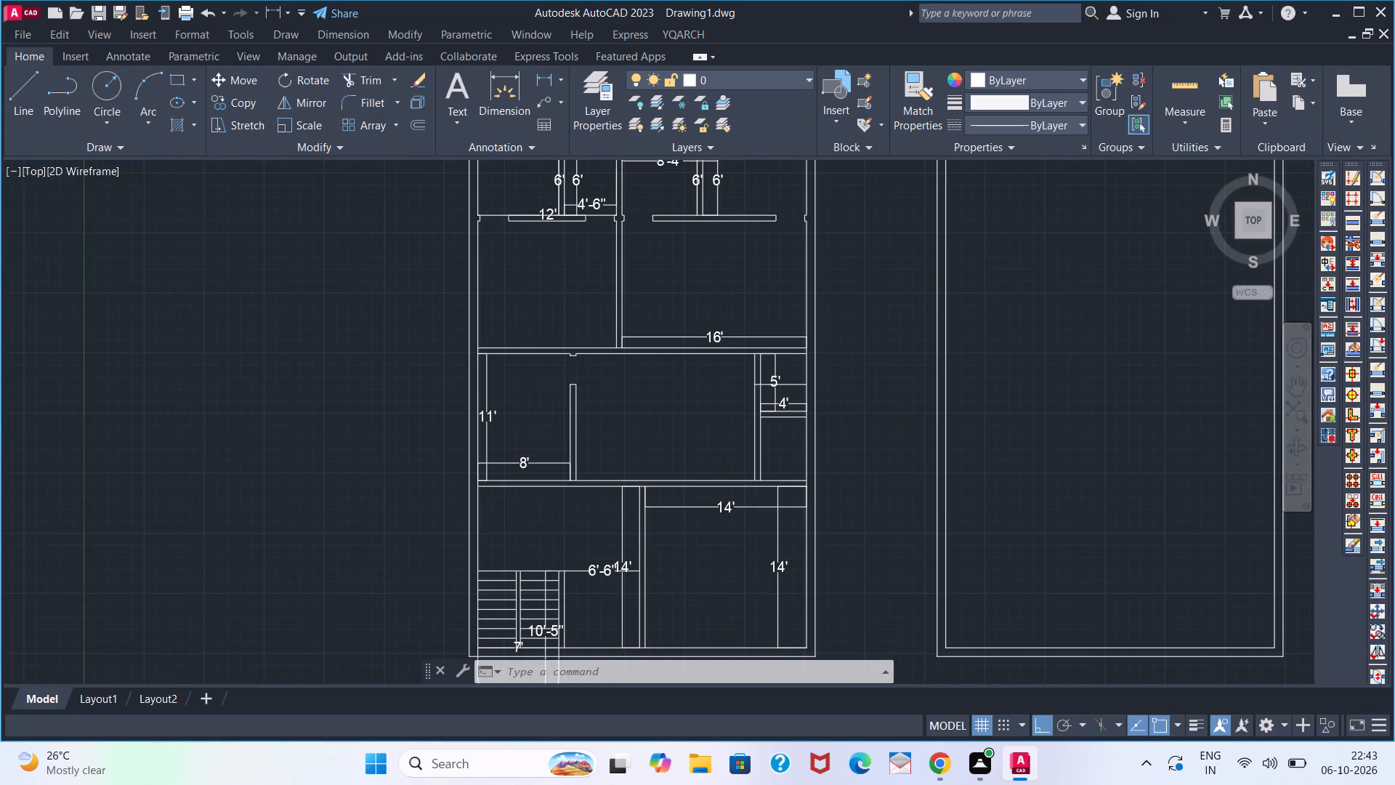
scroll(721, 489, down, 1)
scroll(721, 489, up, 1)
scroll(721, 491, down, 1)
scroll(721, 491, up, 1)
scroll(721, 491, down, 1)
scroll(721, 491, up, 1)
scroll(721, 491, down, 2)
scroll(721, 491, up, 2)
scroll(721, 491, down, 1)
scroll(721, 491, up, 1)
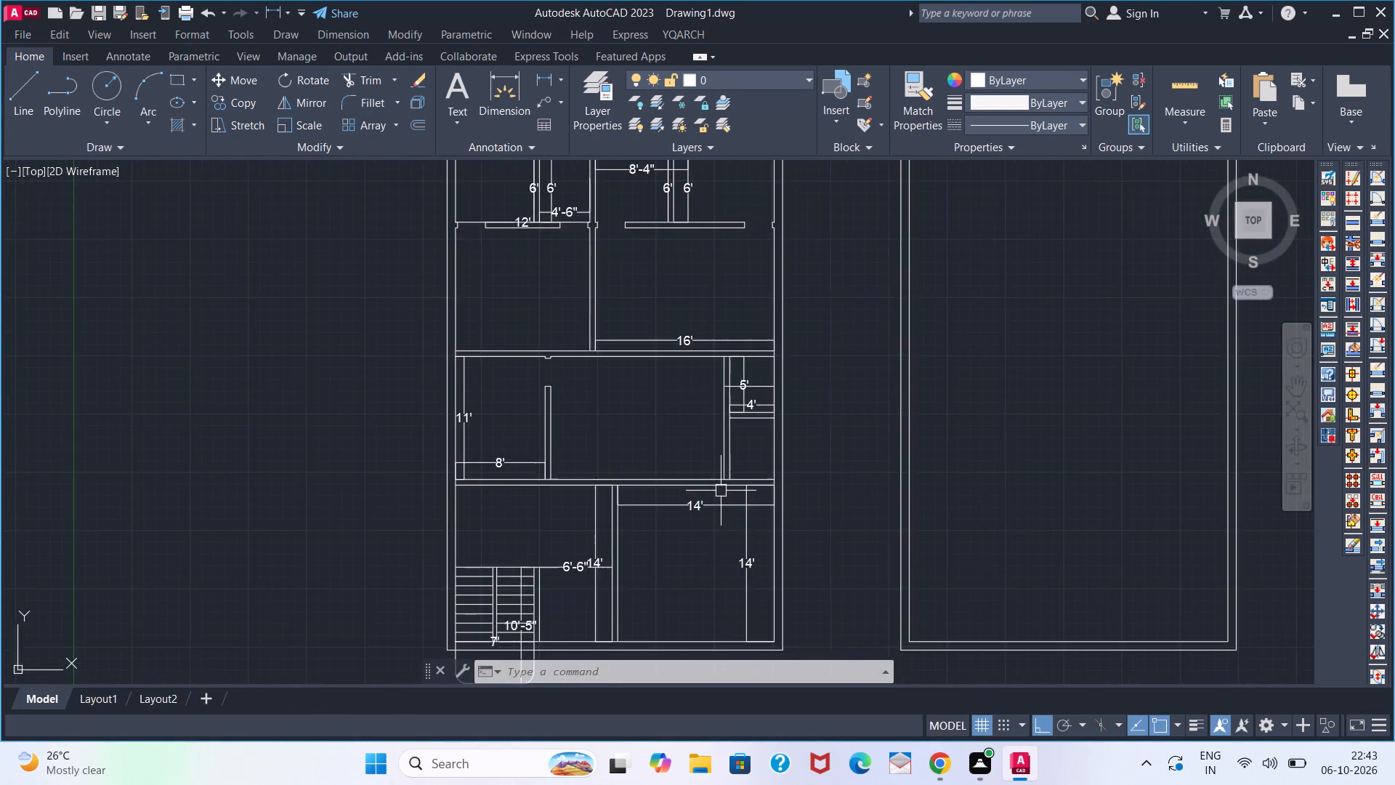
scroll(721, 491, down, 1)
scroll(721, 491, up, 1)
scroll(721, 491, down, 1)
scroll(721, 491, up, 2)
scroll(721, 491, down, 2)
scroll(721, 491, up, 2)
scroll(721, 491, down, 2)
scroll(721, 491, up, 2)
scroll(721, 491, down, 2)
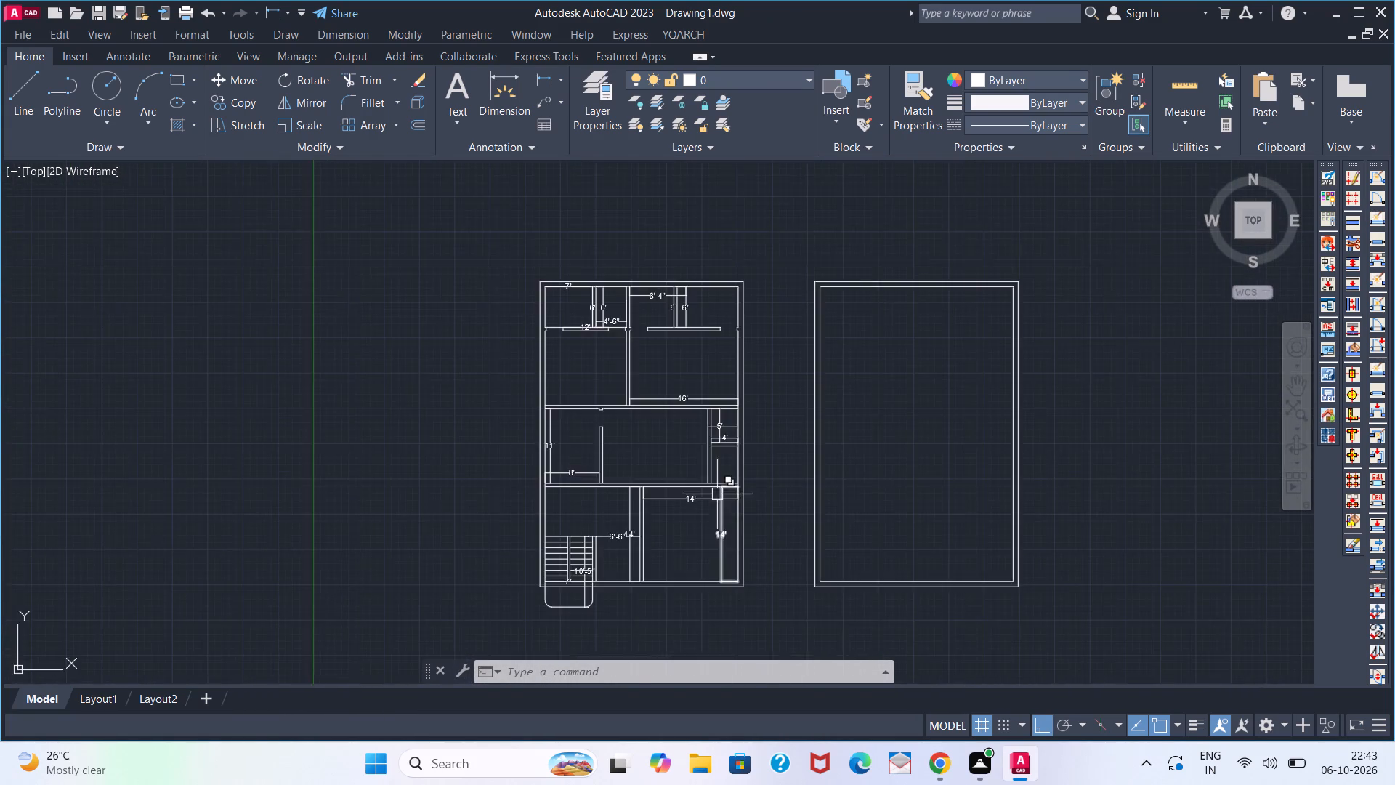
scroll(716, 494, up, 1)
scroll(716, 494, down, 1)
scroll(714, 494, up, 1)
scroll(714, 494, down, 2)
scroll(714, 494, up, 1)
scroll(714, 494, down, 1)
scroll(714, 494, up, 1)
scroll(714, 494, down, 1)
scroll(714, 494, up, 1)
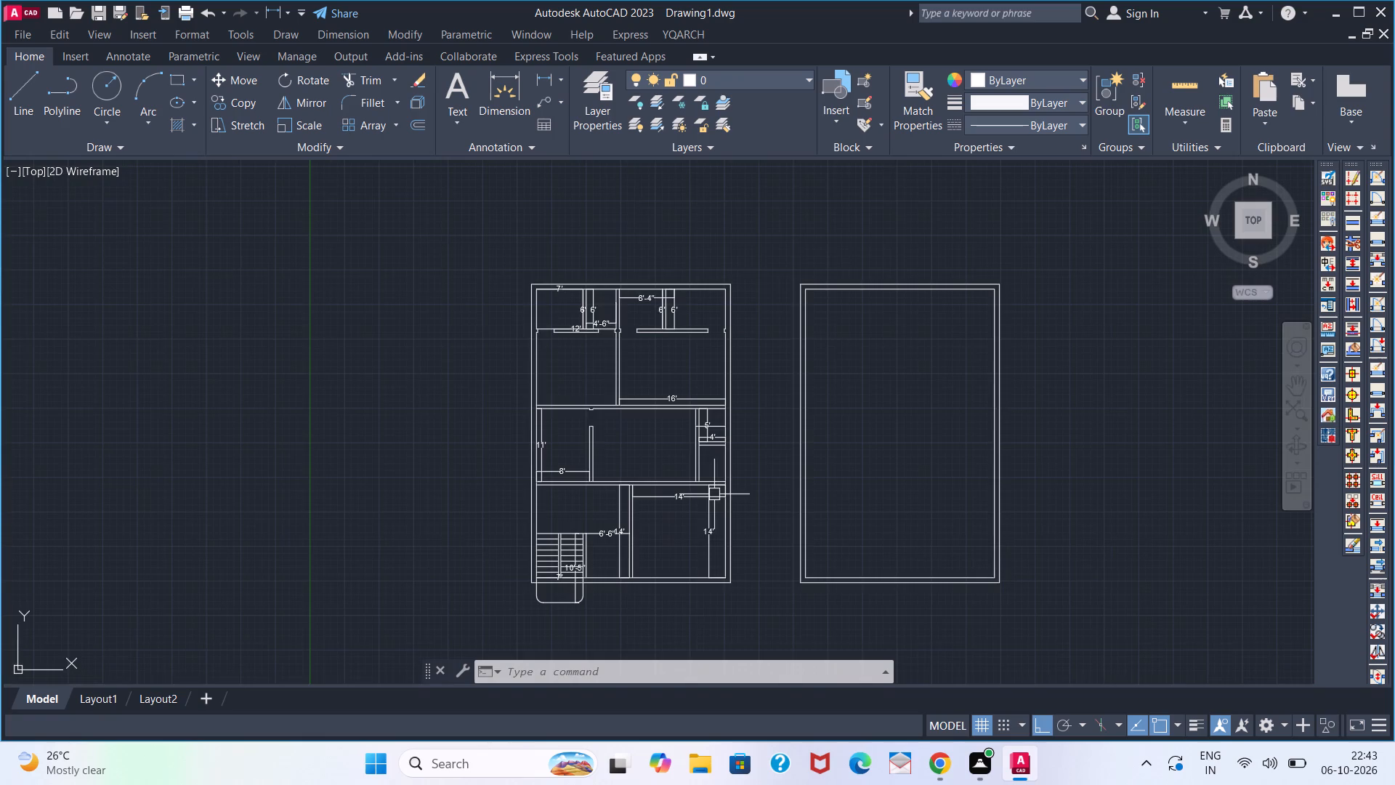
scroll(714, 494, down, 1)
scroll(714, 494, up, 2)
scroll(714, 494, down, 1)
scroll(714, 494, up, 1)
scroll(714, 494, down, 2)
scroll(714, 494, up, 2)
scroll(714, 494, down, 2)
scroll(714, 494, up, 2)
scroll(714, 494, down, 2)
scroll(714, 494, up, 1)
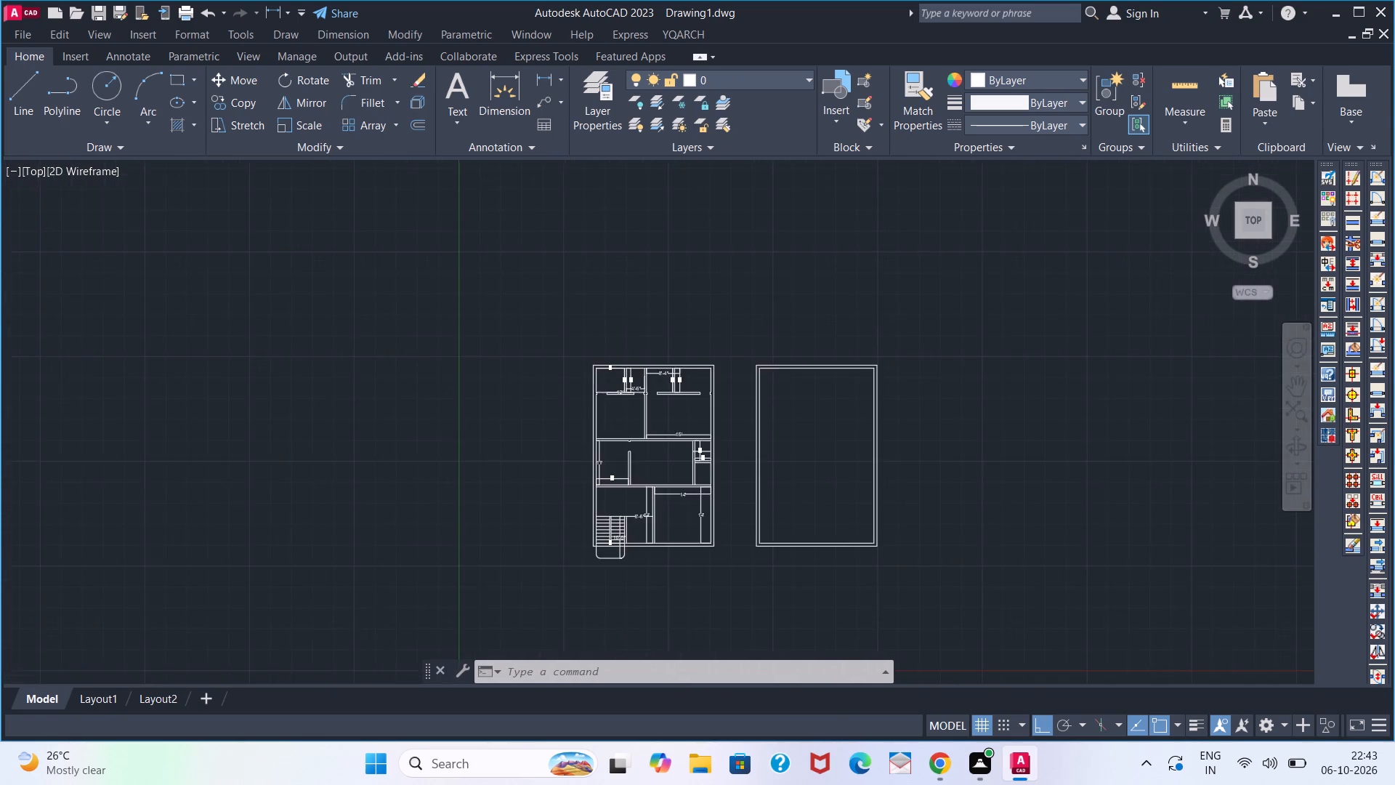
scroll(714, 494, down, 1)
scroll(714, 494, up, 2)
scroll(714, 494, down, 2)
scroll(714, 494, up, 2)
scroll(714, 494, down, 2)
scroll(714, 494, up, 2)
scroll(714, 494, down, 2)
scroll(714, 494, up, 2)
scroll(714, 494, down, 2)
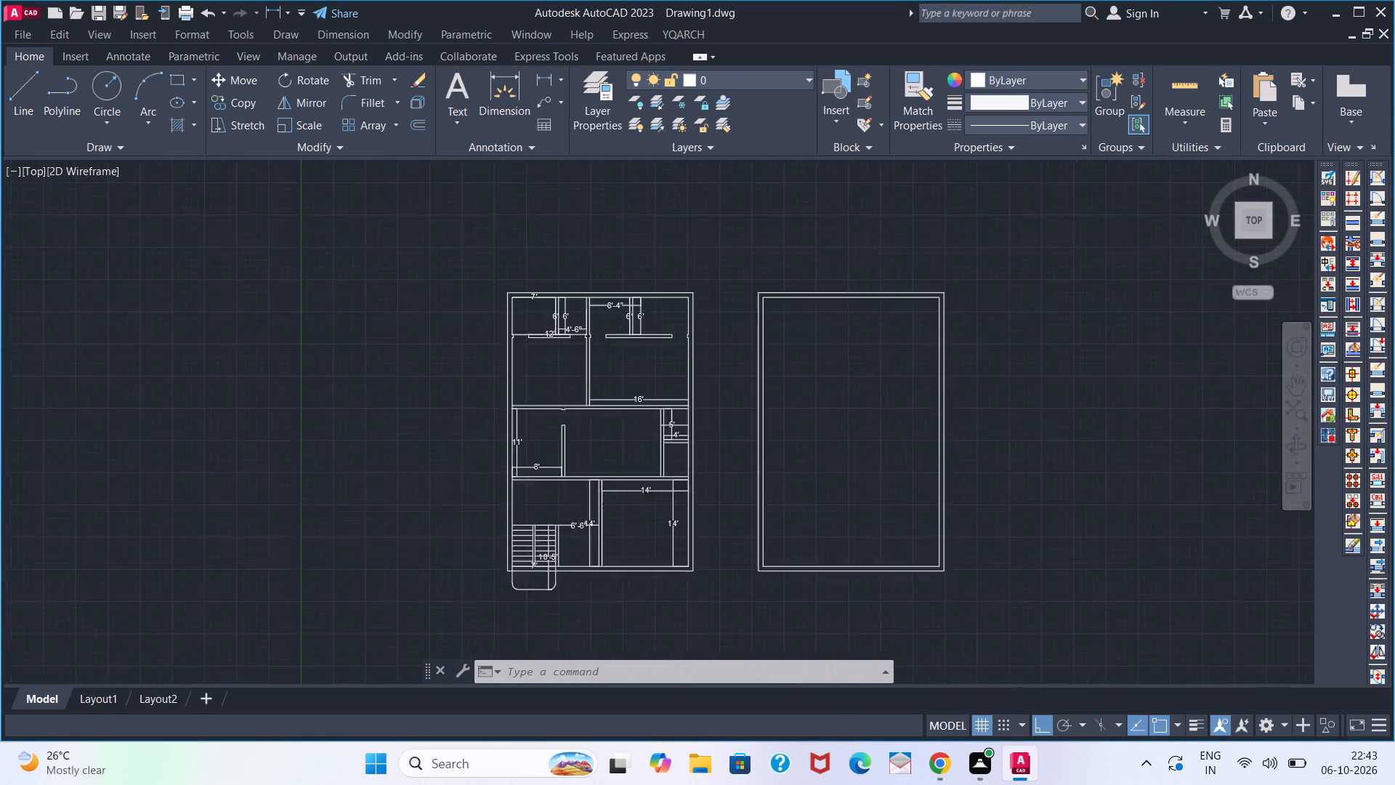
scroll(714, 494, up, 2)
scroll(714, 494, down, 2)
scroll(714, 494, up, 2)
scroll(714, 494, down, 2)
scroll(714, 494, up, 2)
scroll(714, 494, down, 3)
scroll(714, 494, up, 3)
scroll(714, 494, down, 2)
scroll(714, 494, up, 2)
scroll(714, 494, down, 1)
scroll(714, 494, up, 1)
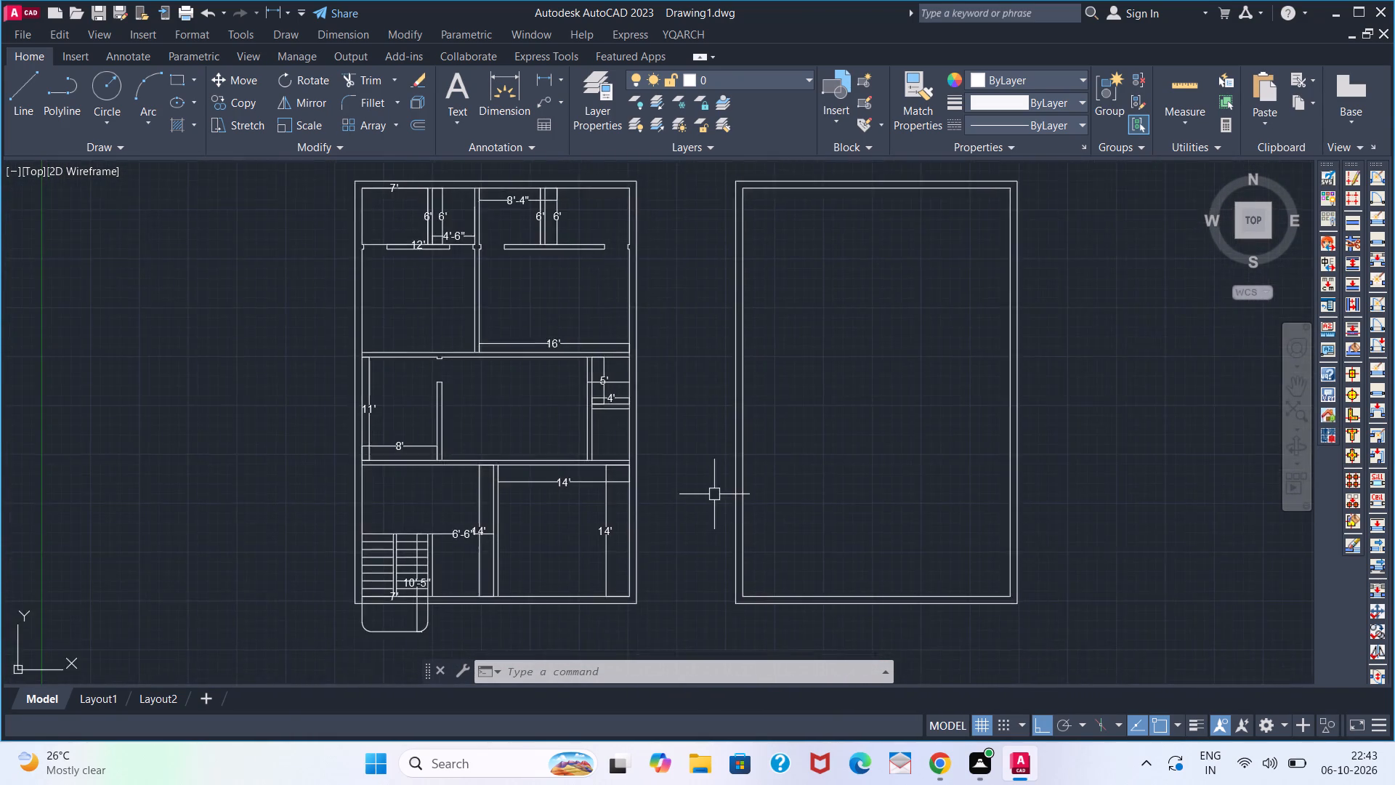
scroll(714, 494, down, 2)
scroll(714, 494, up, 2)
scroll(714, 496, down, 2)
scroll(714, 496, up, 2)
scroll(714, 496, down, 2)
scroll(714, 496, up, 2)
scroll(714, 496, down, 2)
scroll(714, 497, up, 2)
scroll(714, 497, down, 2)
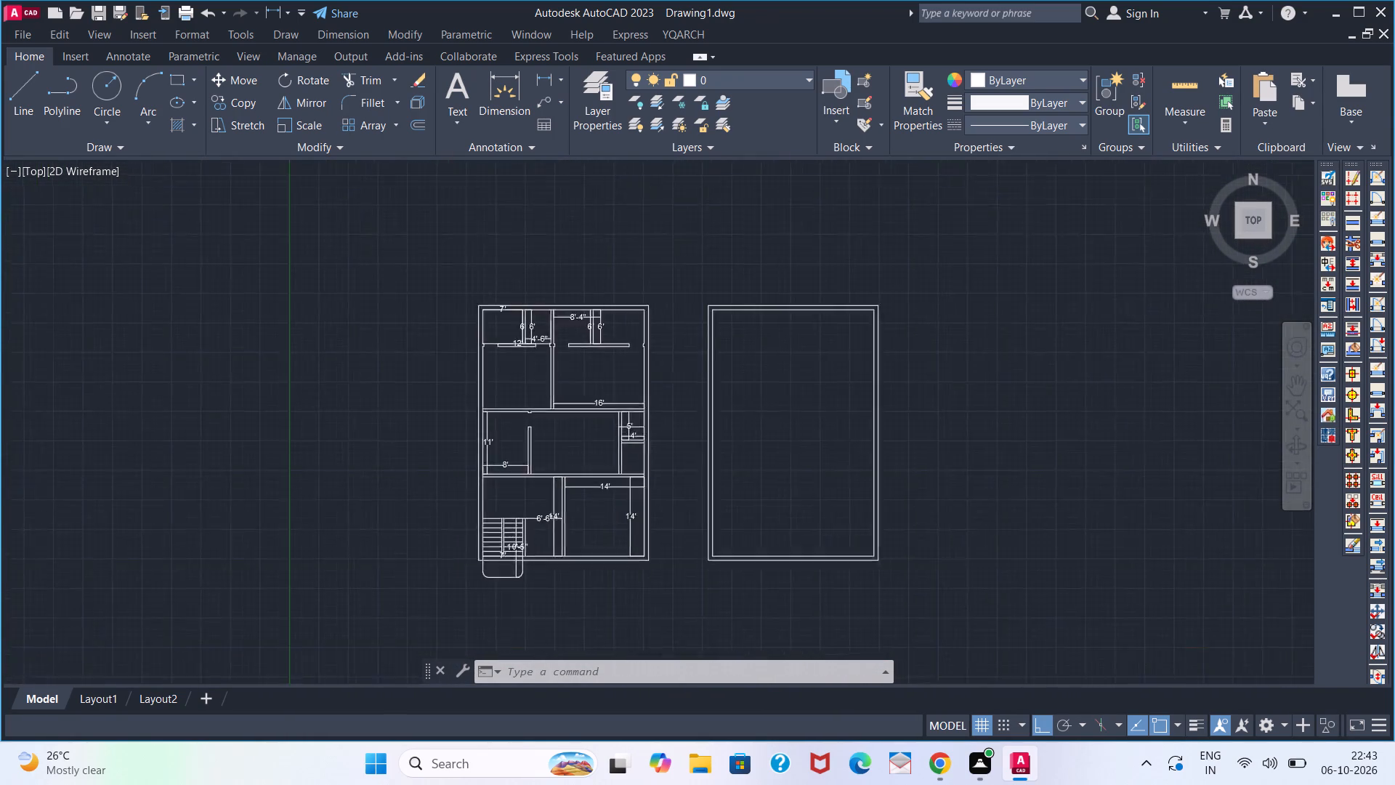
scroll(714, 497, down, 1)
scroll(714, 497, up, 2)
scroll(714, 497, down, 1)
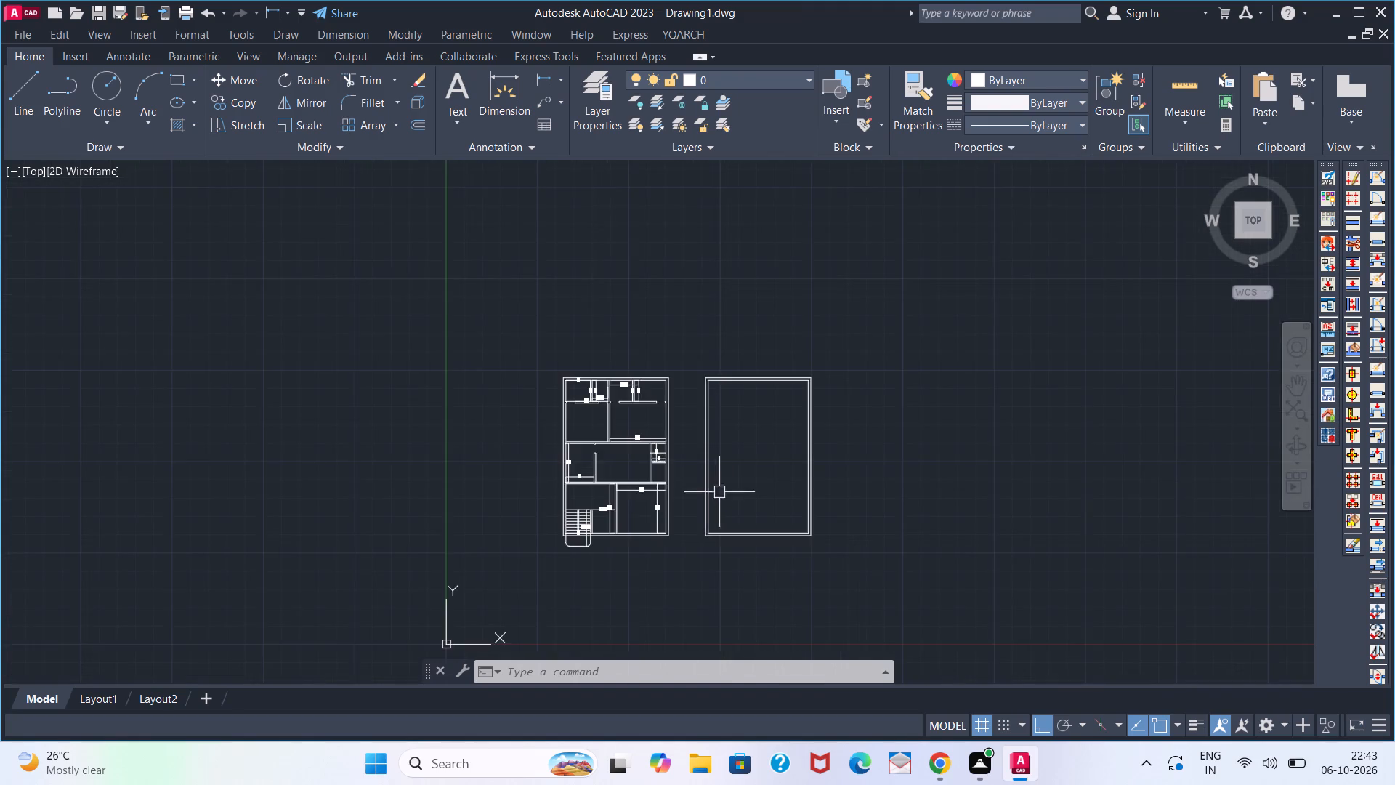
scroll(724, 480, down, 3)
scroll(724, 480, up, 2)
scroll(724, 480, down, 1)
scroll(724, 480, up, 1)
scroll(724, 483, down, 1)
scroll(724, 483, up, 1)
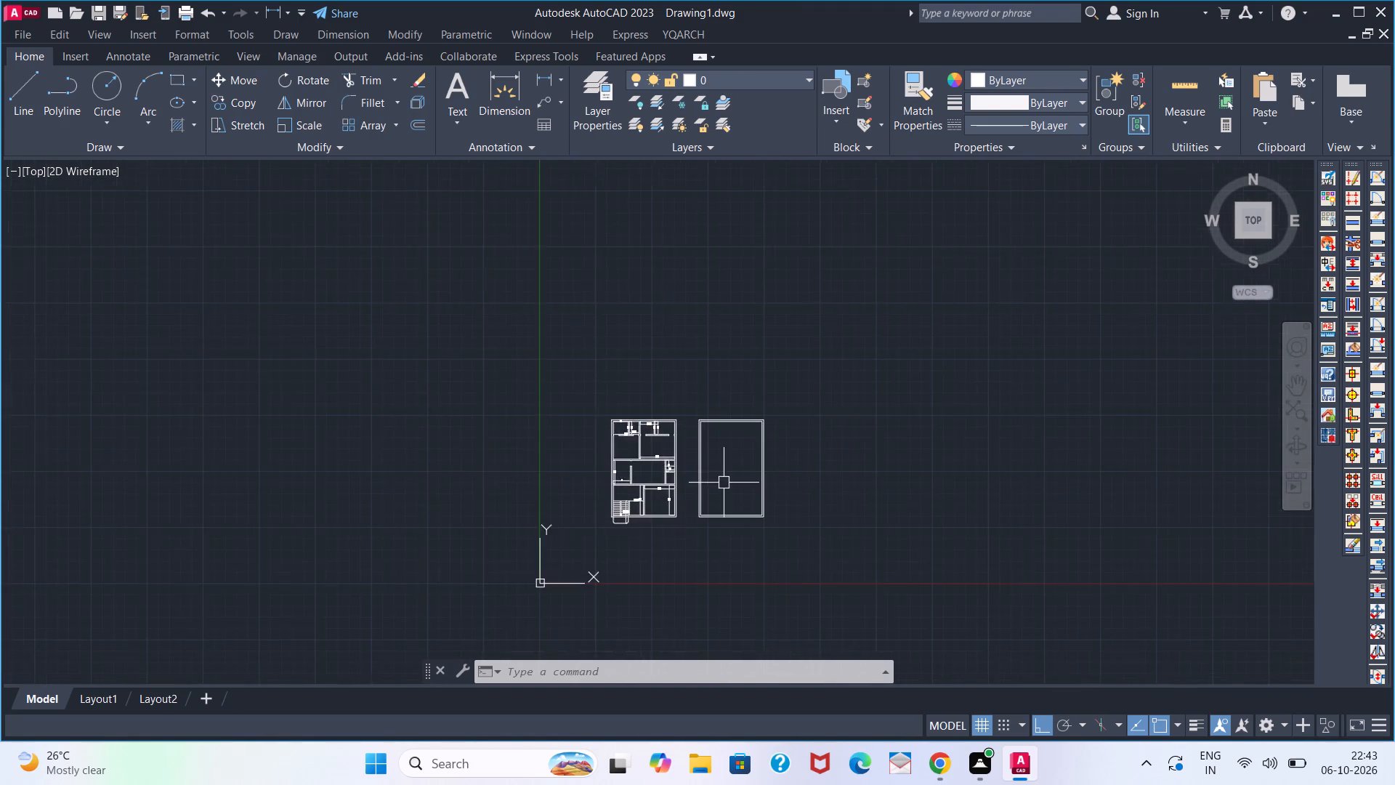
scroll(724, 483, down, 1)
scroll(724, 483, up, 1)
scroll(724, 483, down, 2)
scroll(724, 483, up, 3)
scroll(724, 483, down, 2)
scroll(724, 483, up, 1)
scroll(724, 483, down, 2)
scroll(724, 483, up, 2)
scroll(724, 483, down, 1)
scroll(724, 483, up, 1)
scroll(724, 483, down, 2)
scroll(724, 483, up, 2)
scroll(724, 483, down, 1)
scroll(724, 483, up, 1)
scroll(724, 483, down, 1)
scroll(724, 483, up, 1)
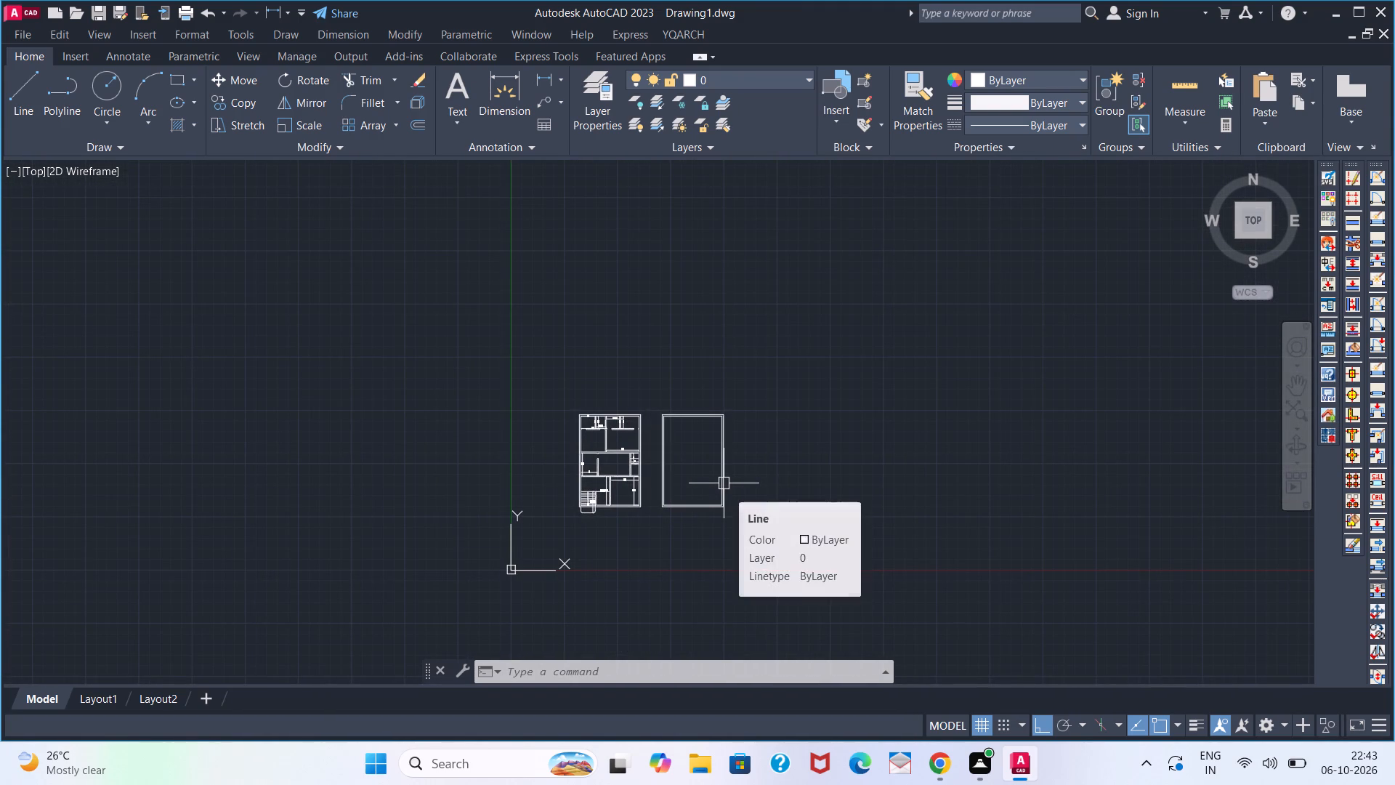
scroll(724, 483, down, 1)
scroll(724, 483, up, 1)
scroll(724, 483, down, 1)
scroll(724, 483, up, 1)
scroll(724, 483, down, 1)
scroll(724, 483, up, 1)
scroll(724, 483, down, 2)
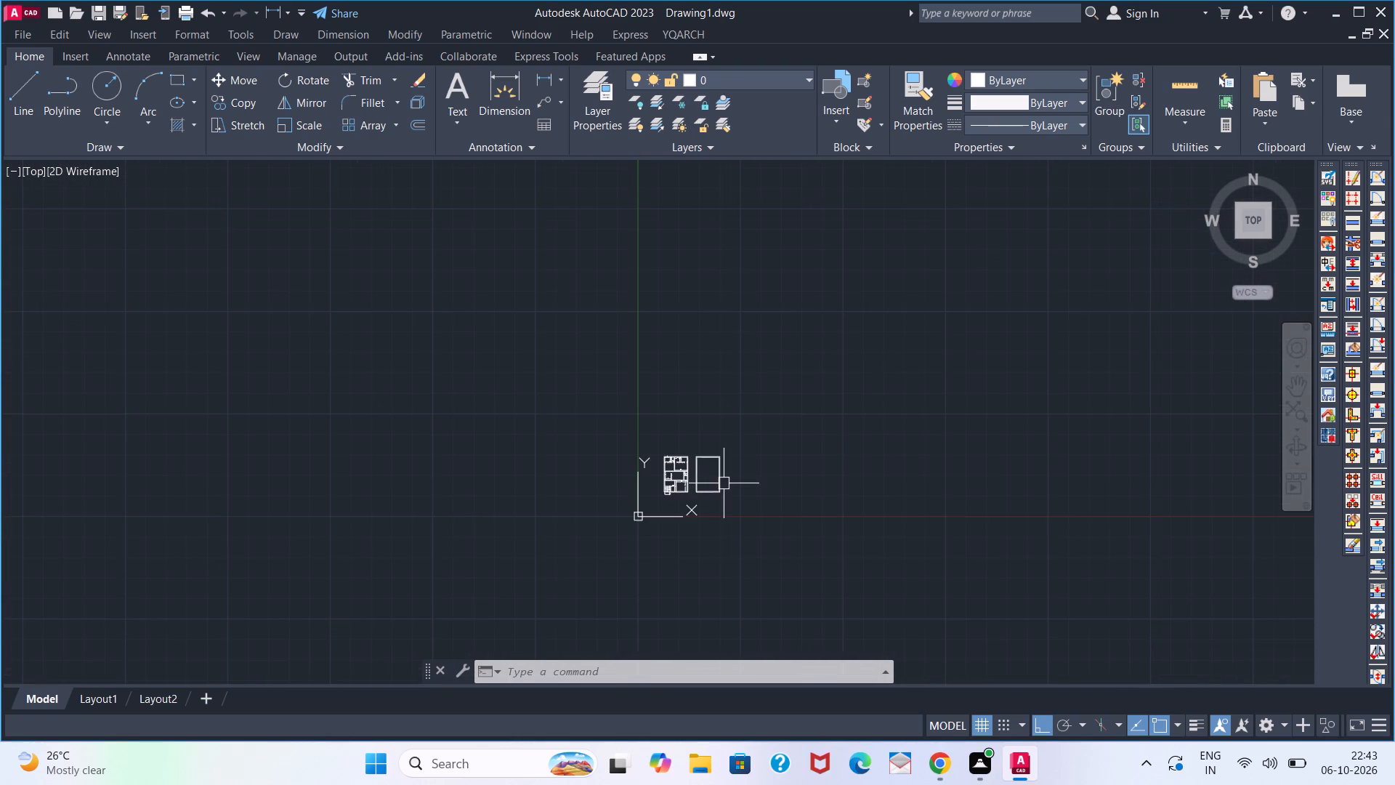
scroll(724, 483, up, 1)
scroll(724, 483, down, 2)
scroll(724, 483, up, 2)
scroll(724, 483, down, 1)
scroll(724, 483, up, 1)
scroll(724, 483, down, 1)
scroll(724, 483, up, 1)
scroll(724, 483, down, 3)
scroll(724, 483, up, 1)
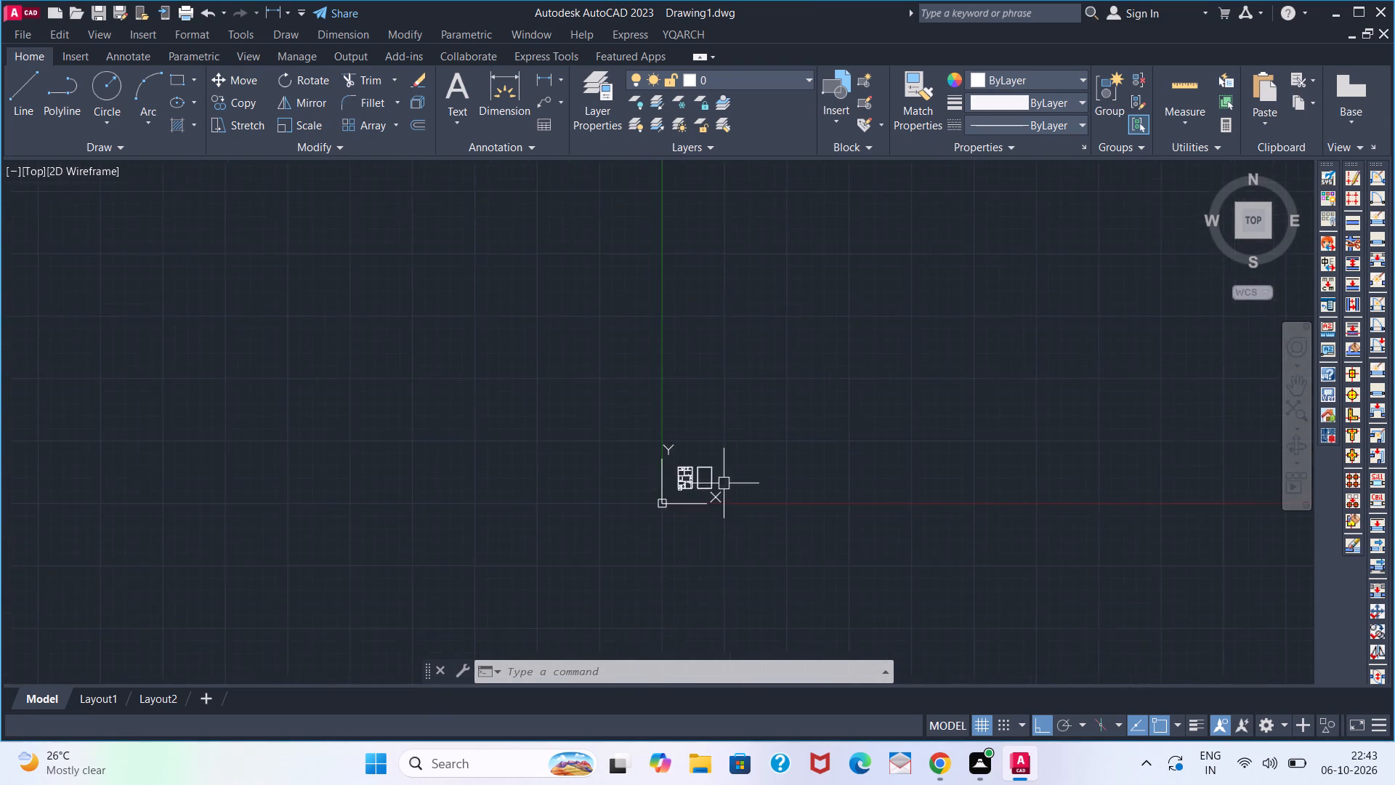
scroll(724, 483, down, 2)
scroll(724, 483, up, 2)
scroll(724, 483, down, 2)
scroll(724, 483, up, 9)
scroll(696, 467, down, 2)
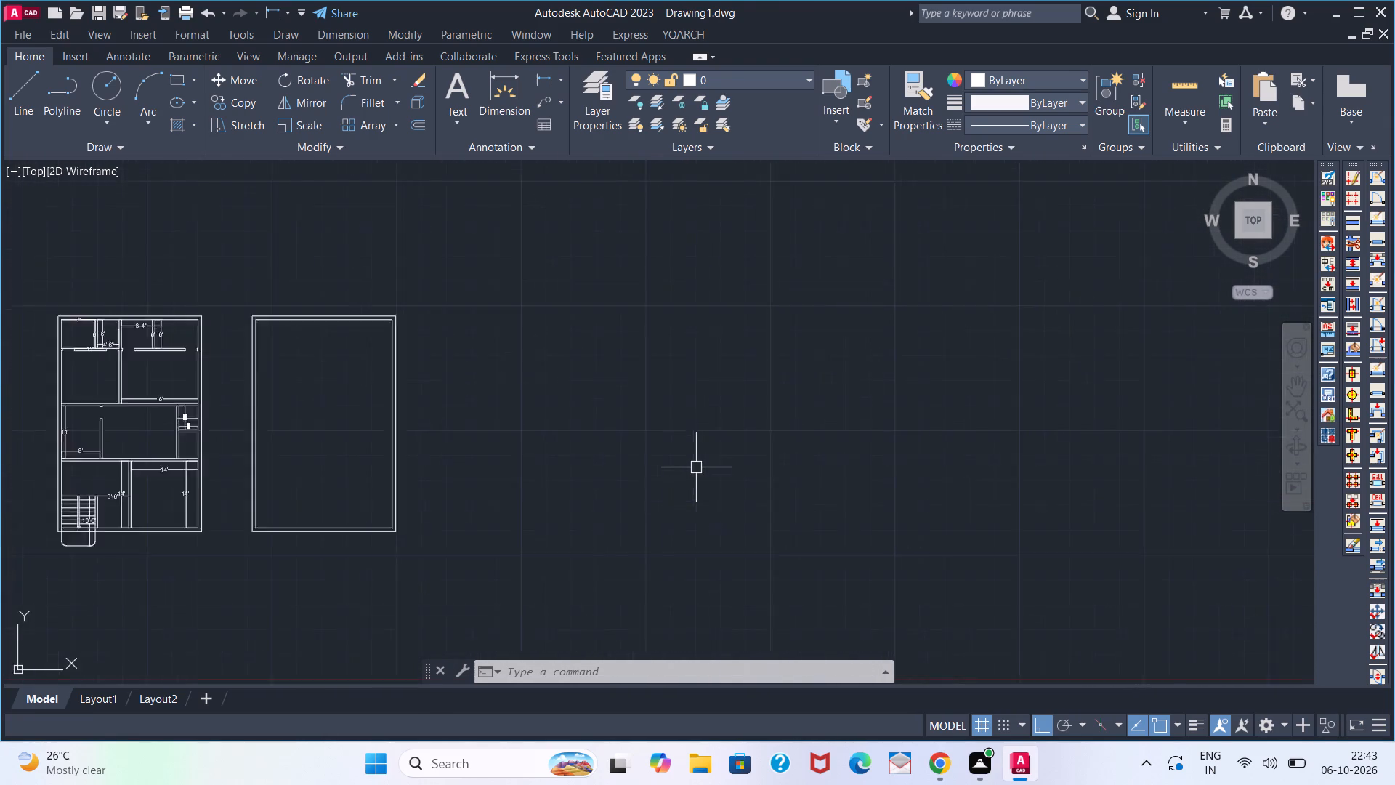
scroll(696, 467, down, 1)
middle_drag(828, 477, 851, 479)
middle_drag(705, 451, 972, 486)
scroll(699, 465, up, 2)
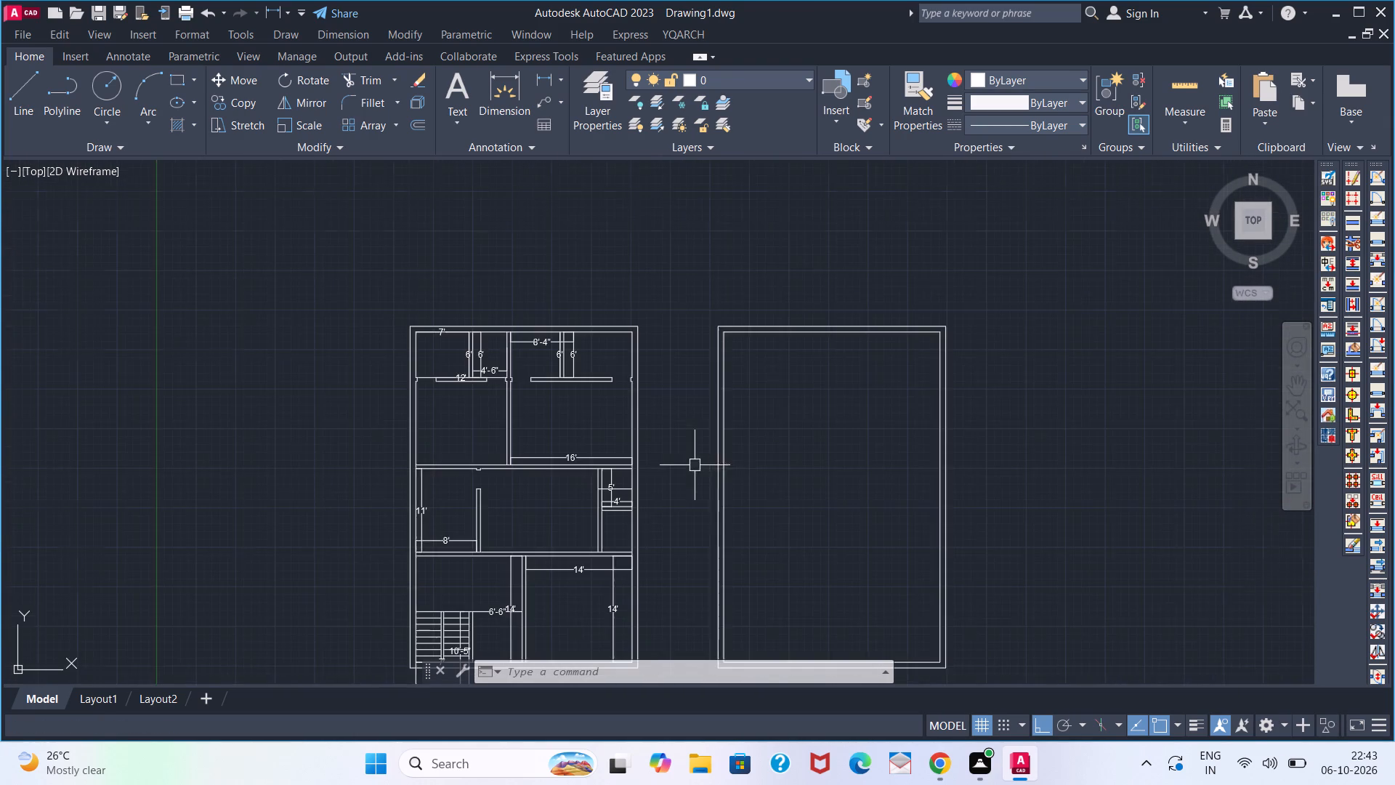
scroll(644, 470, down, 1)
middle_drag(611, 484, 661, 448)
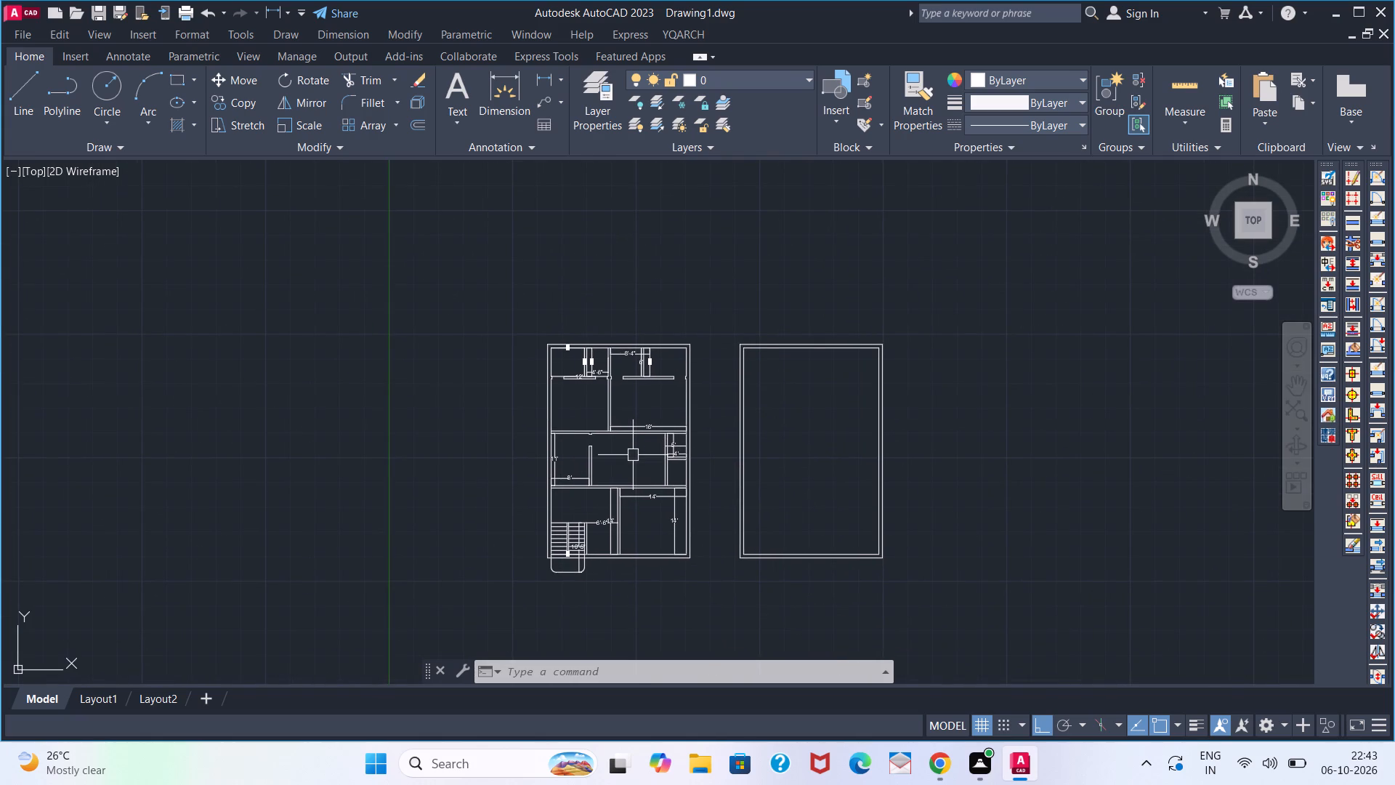
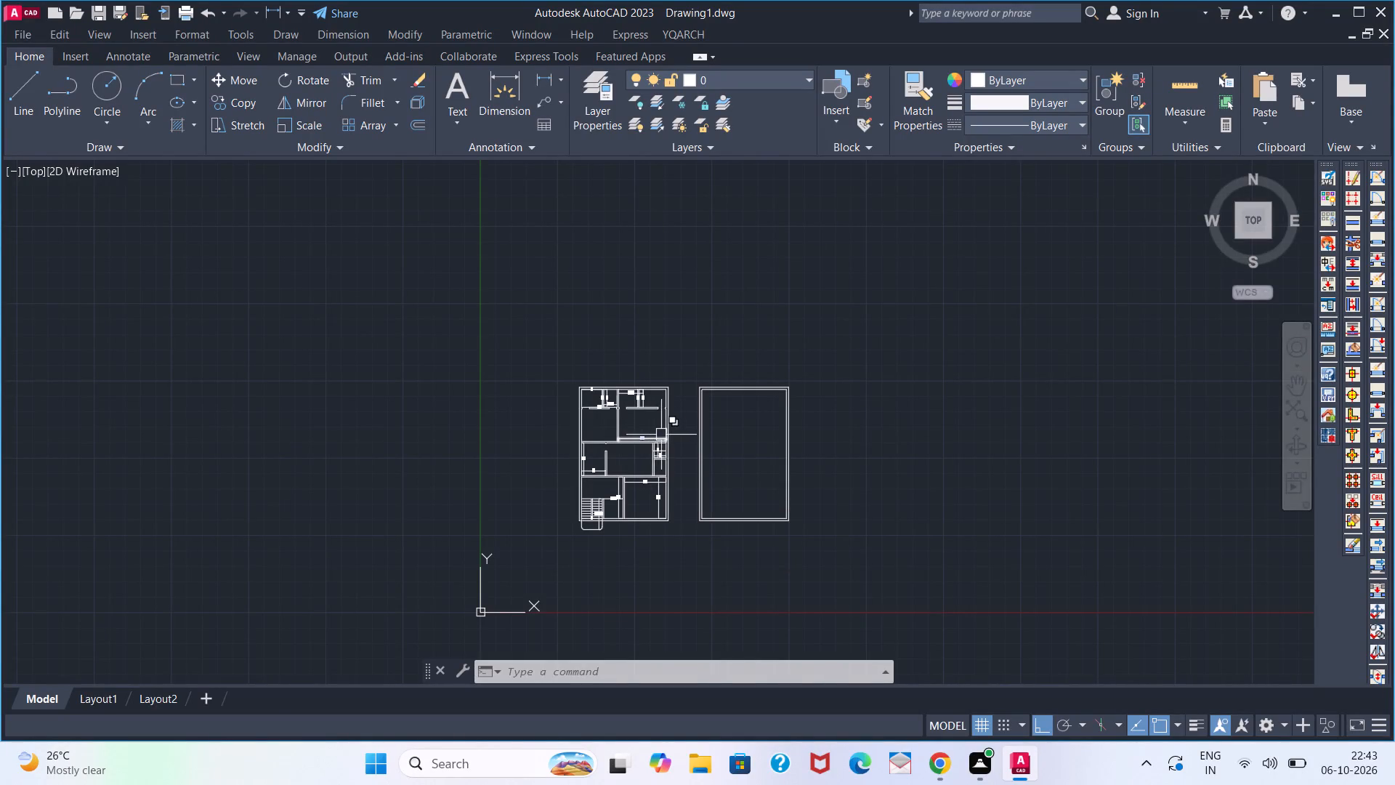
Erase the horizontal and vertical 14' dimensions in the southeast room of the ground plan.
scroll(739, 430, up, 2)
scroll(737, 431, down, 2)
middle_drag(697, 446, 786, 425)
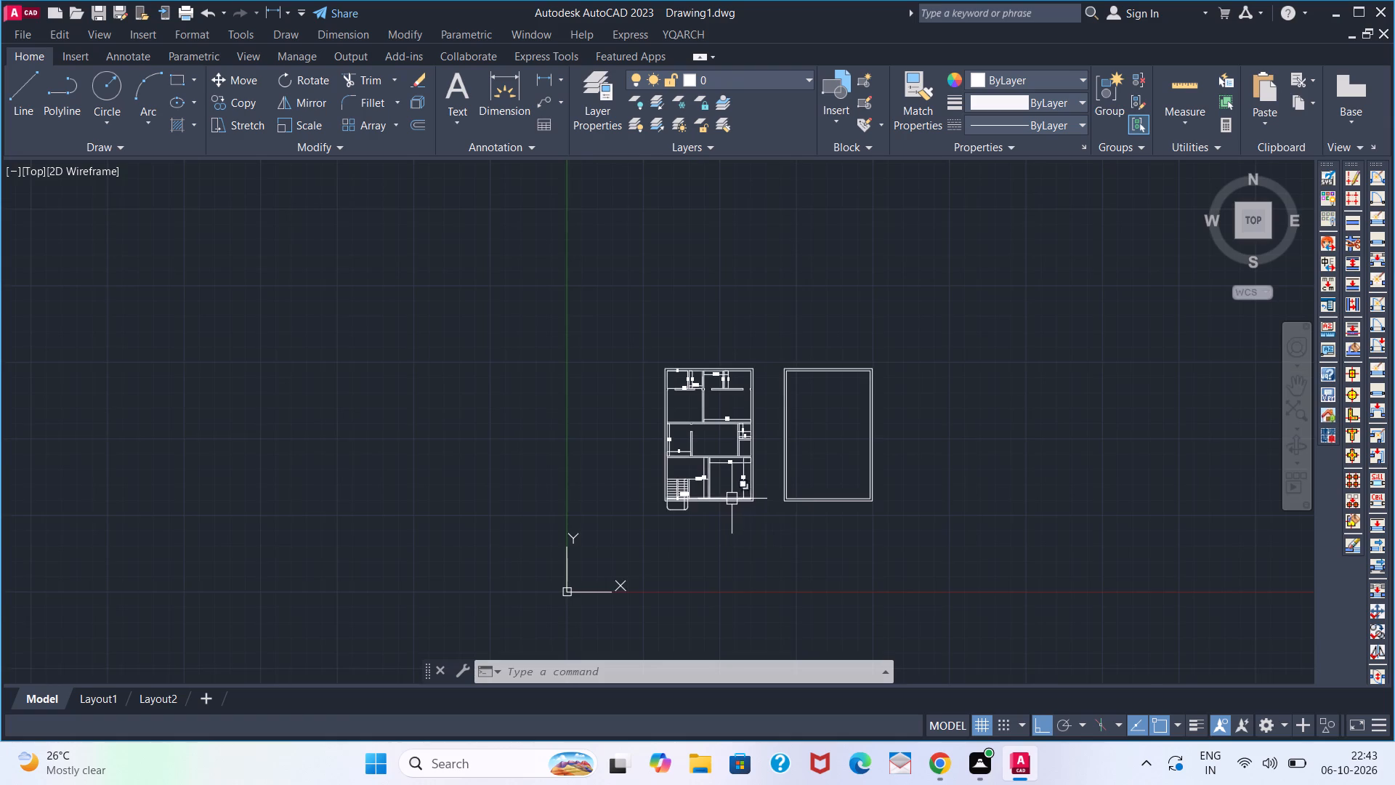
scroll(732, 499, up, 3)
middle_drag(722, 480, 704, 539)
middle_drag(703, 547, 696, 564)
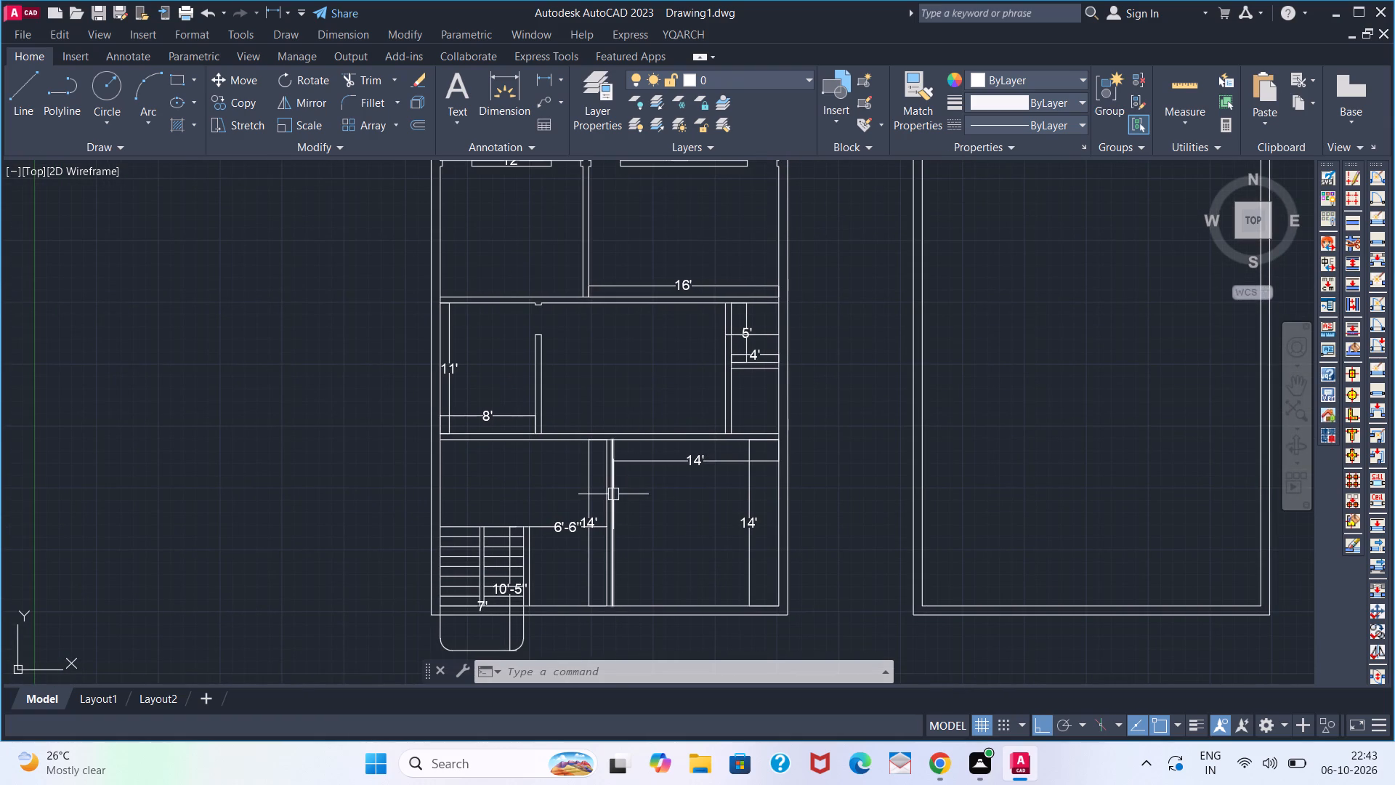
click(681, 464)
click(746, 529)
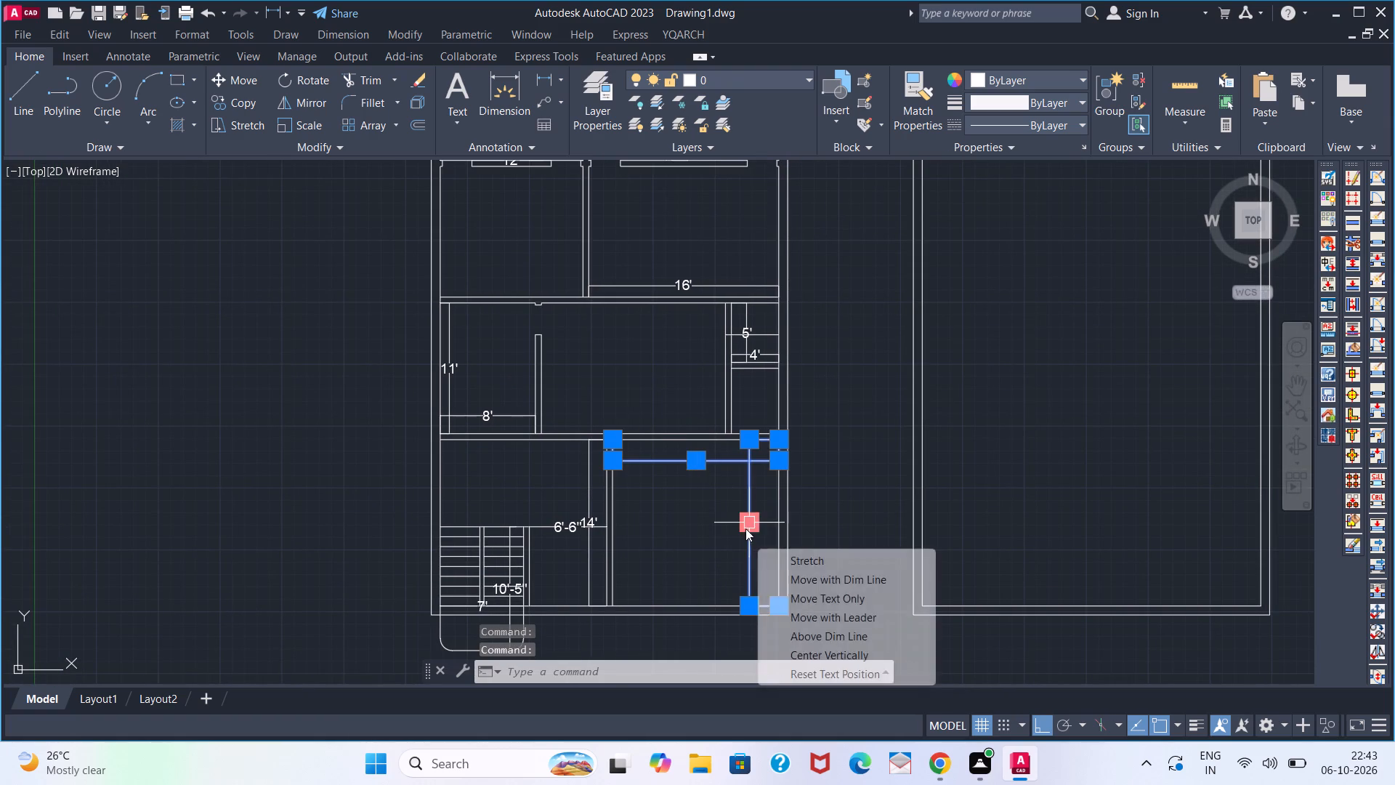
key(Delete)
Erase the dimensions of the small room on the east wall and the 16' dimension of the room to its north.
click(755, 339)
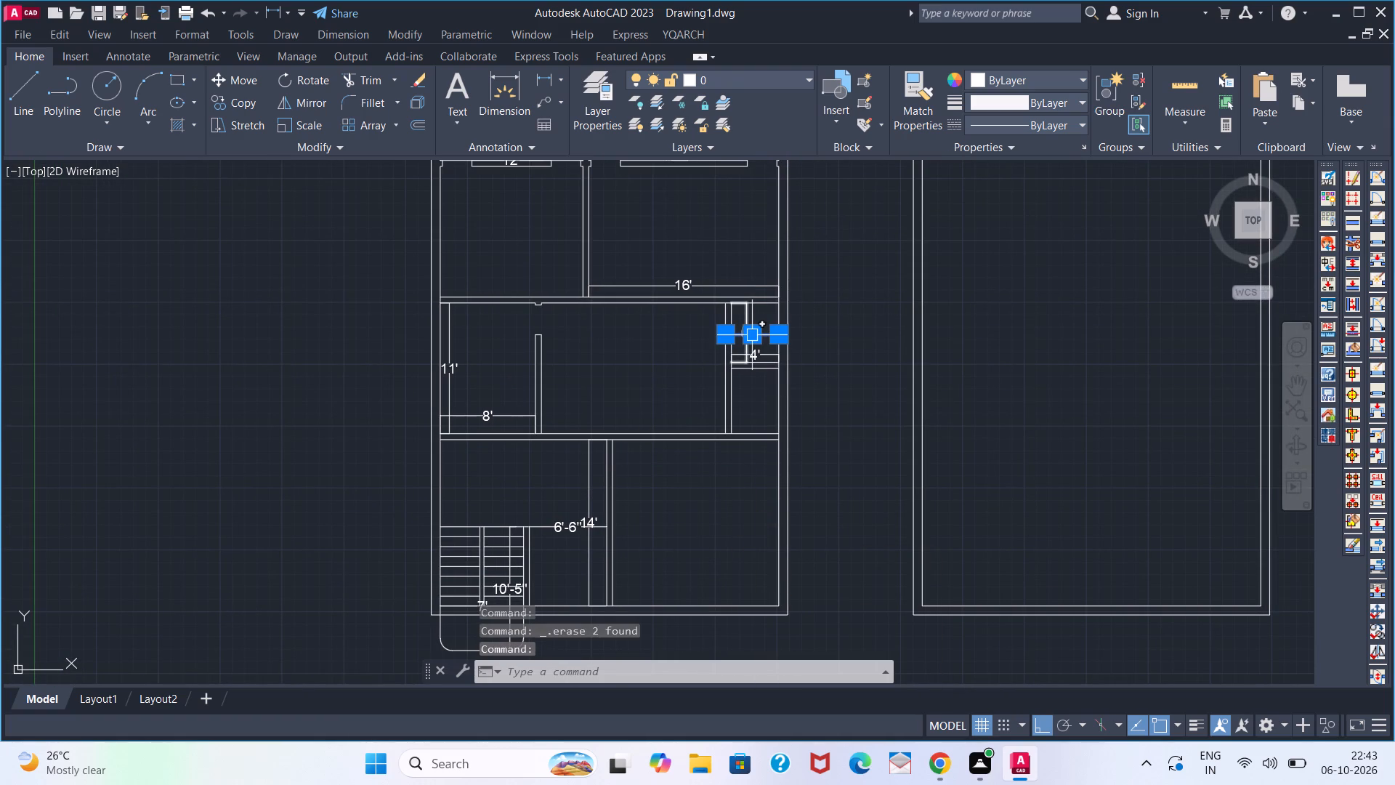
scroll(755, 315, up, 3)
click(711, 322)
key(Delete)
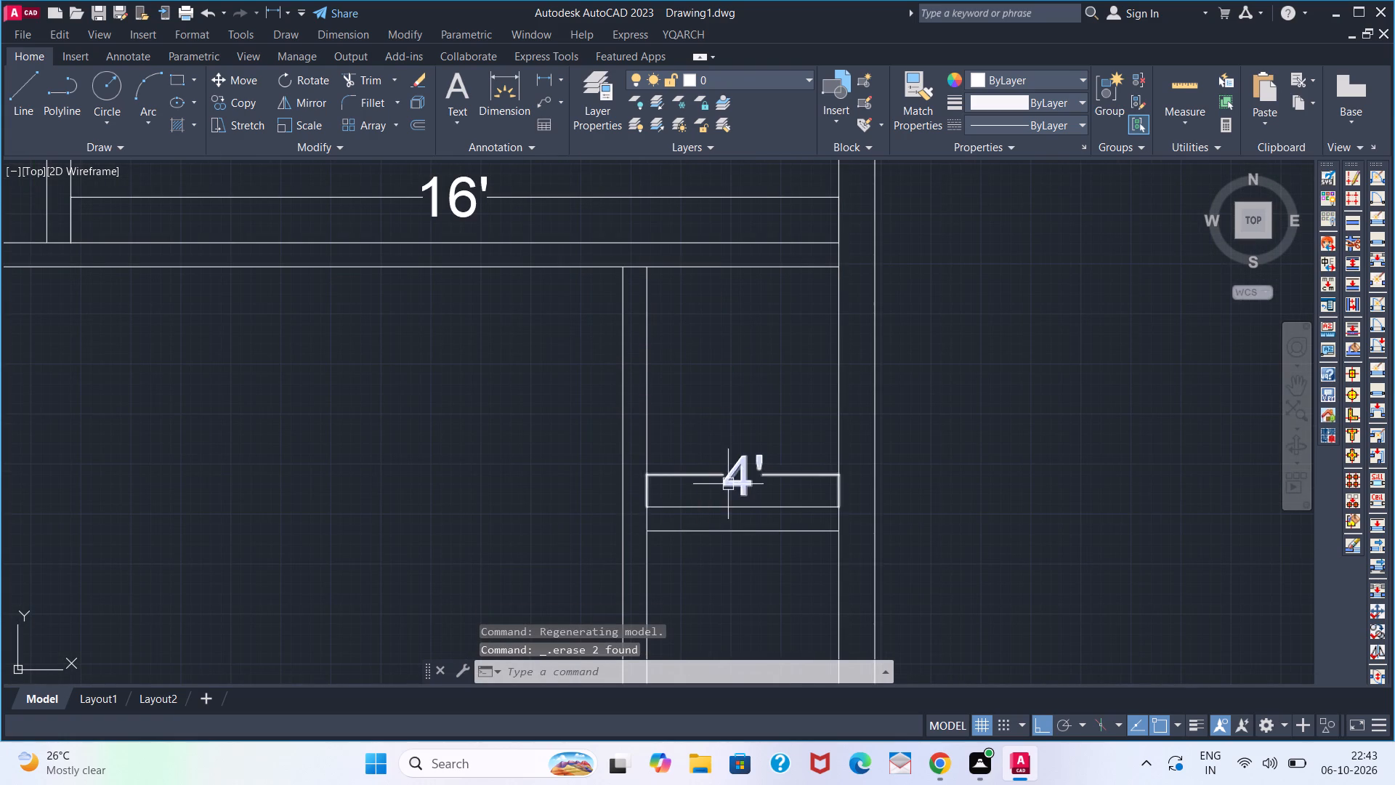
click(728, 484)
key(Delete)
scroll(527, 407, down, 3)
click(525, 355)
key(Delete)
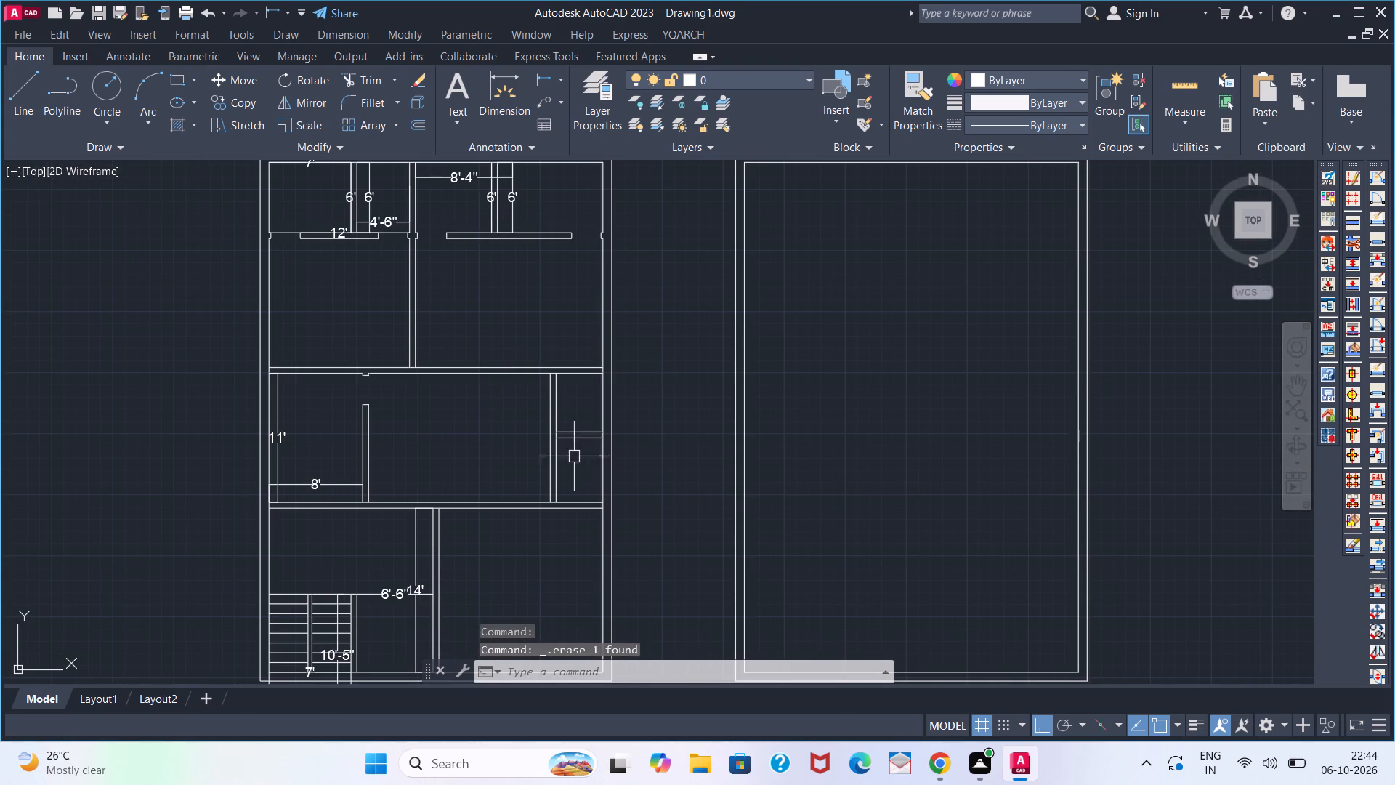
Erase the 8'-4", 4'-6", 12' and four 6' dimensions in and around the small rooms along the north wall.
click(514, 175)
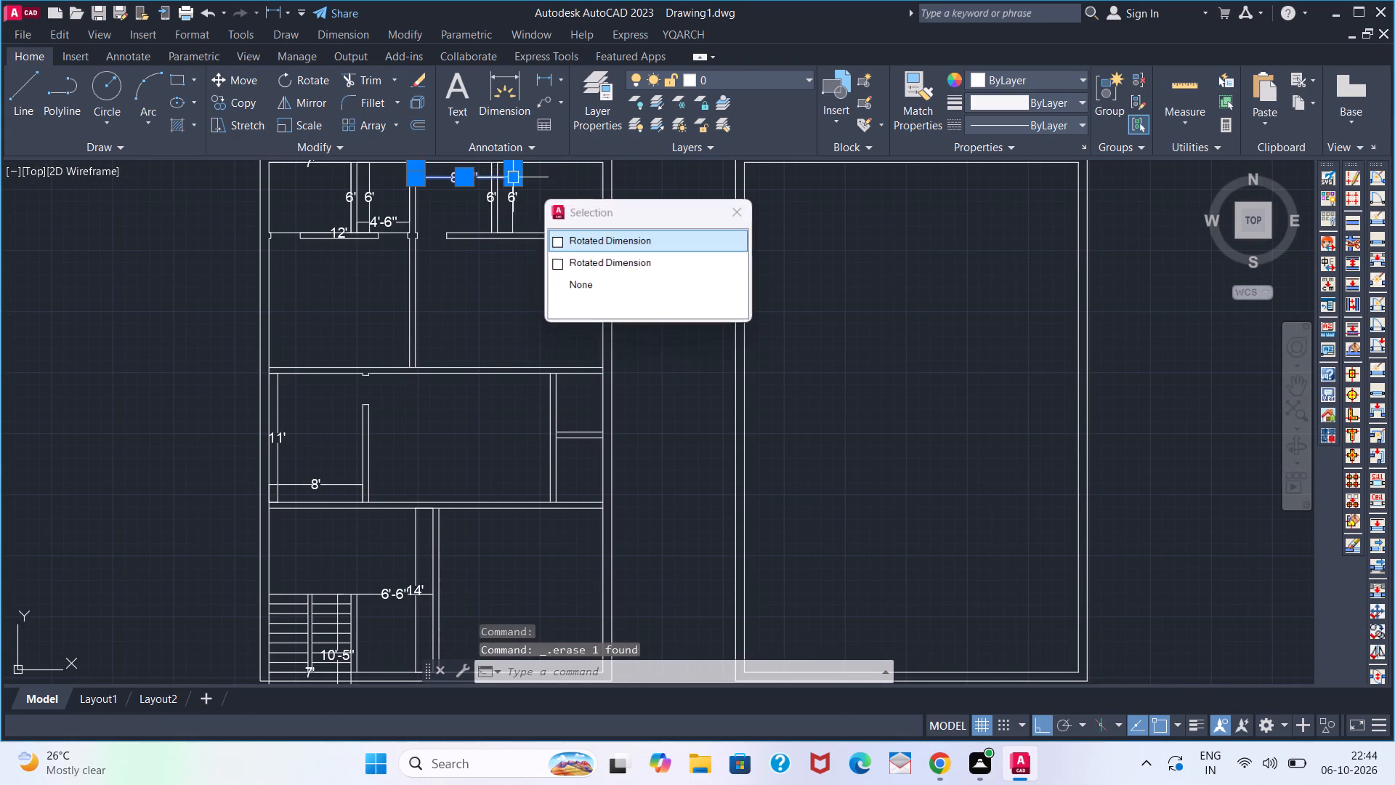
key(Delete)
click(514, 203)
key(Delete)
click(481, 201)
key(Delete)
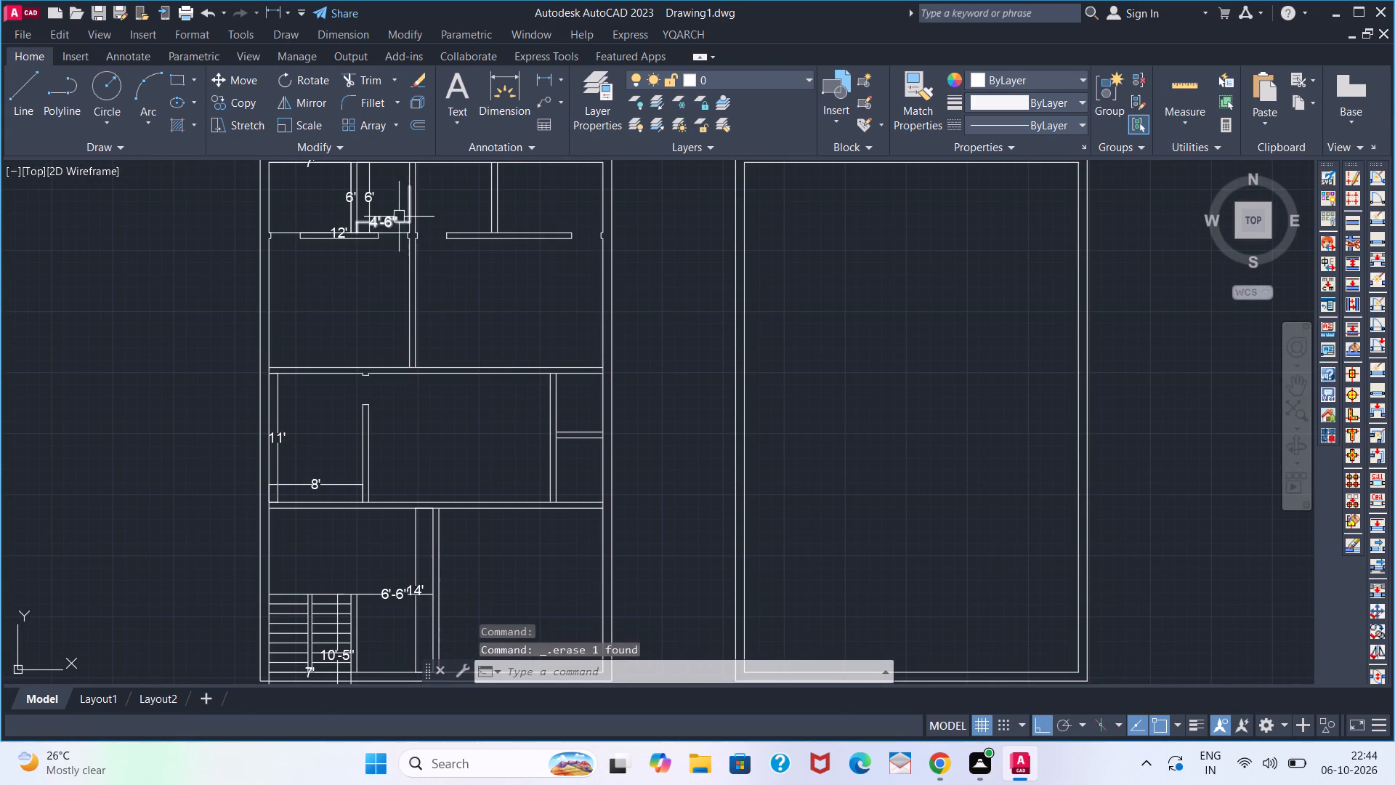
click(397, 217)
key(Delete)
click(371, 200)
key(Delete)
click(351, 200)
key(Delete)
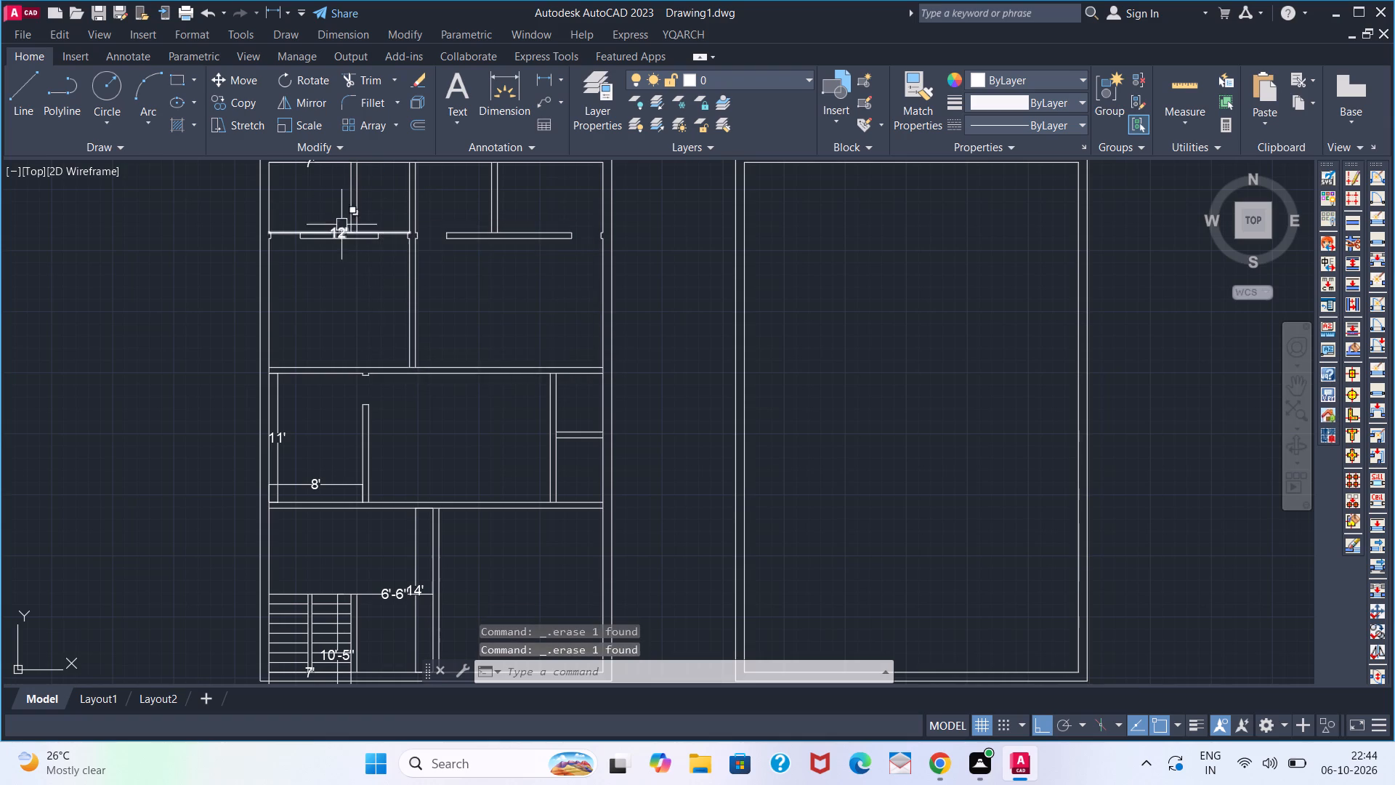
click(335, 228)
key(Delete)
Erase the 11' and 8' dimensions in the middle west room and the 6'-6" and 14' dimensions beside the staircase.
click(282, 454)
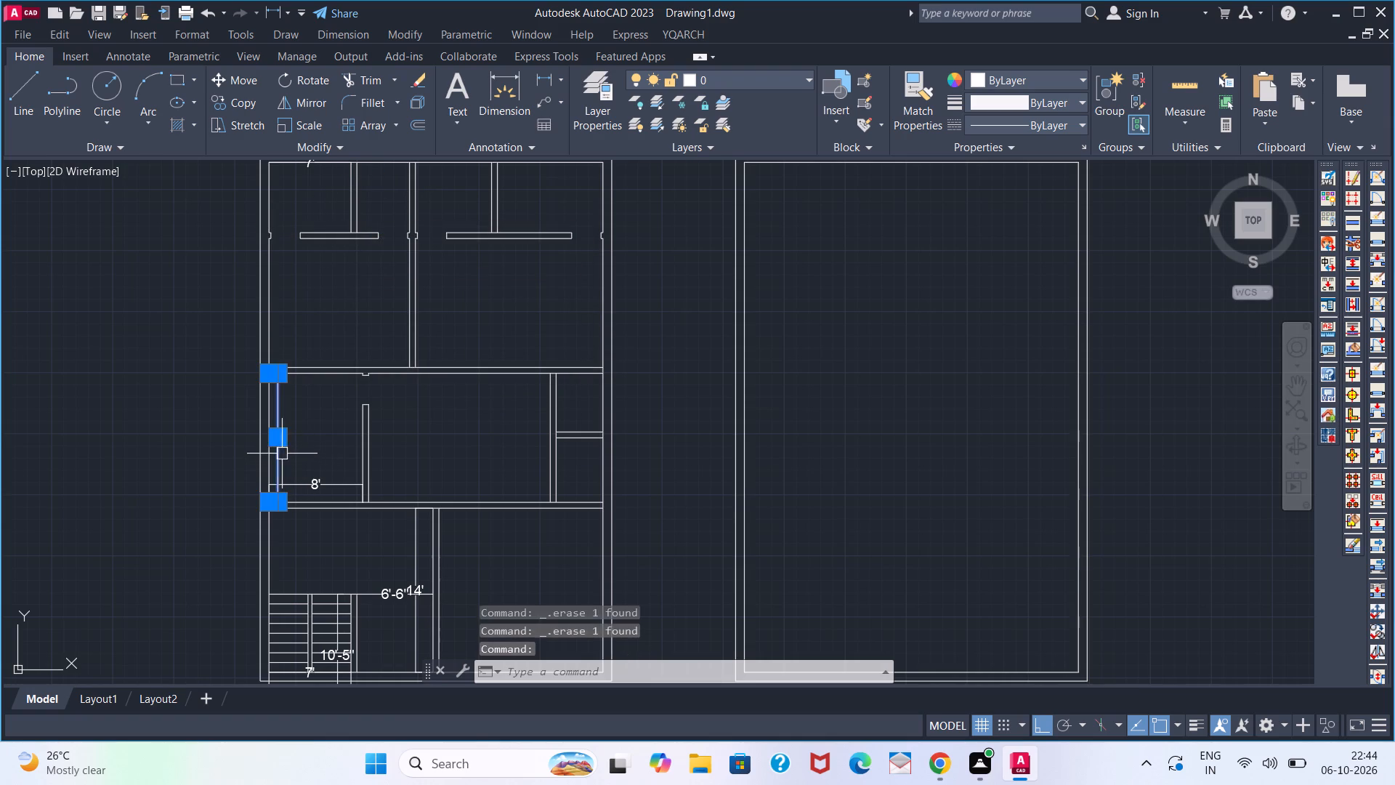
key(Delete)
click(312, 478)
key(Delete)
scroll(333, 430, down, 1)
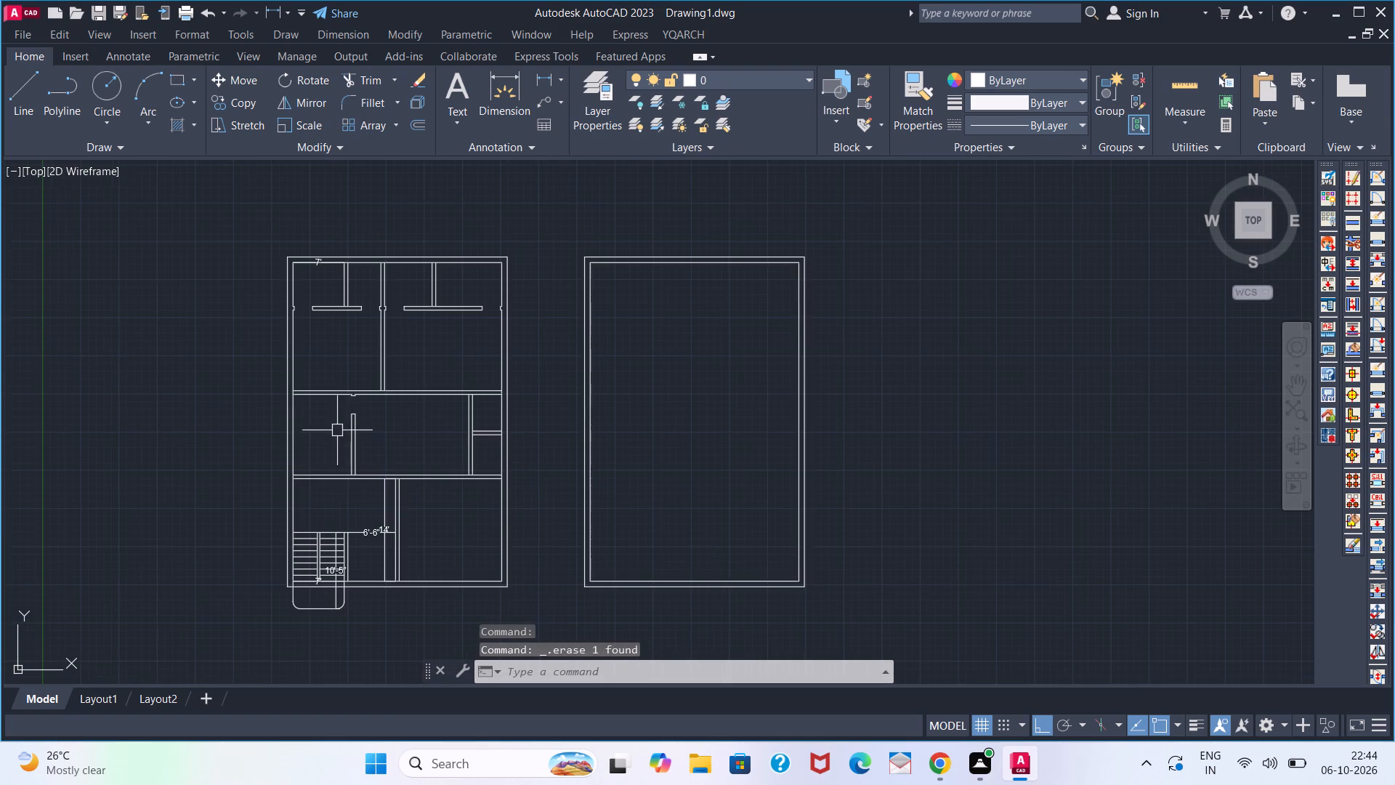
scroll(385, 528, up, 3)
click(385, 528)
click(306, 539)
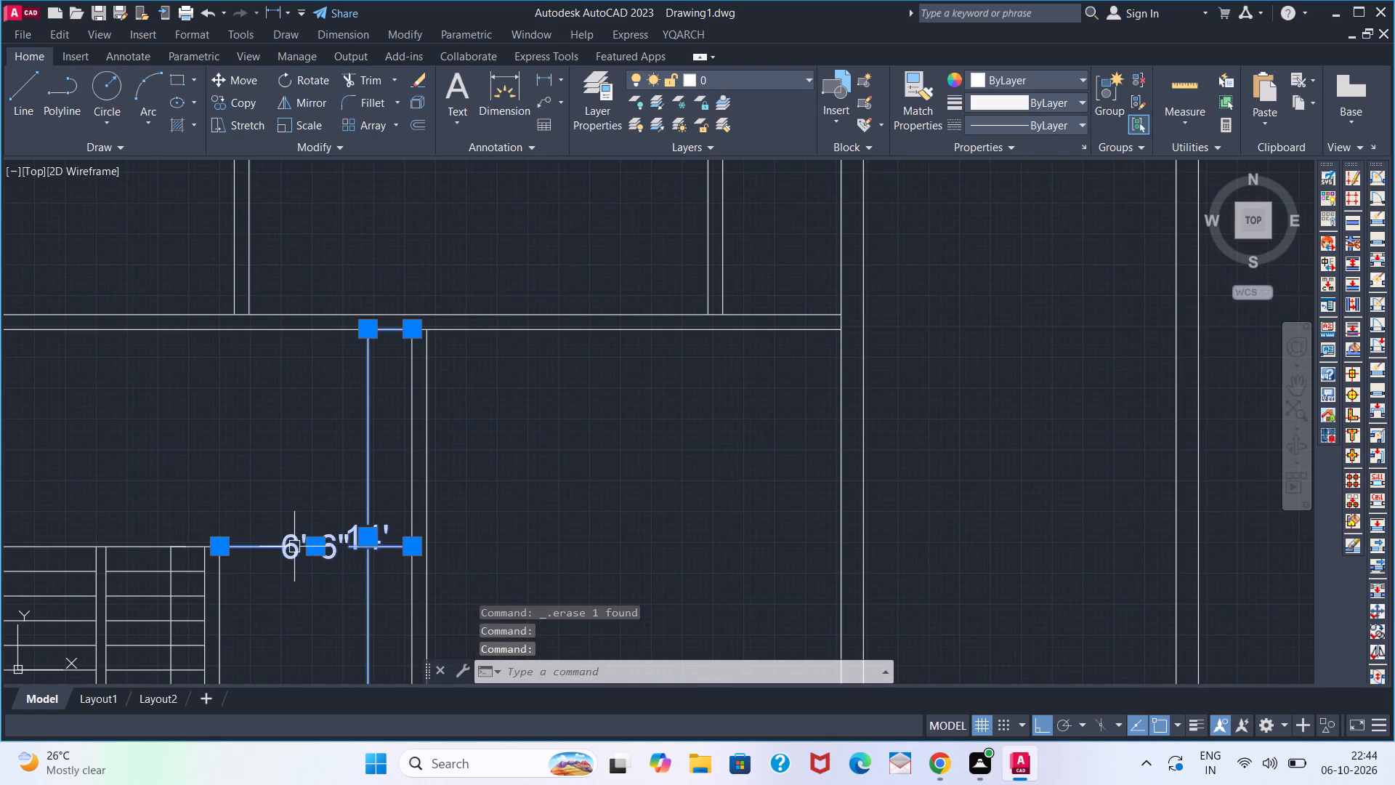
key(Delete)
Offset the west wall's inner line and the south partition's upper line 2' into the middle west room.
scroll(416, 506, down, 2)
middle_drag(379, 510, 534, 398)
scroll(453, 464, up, 2)
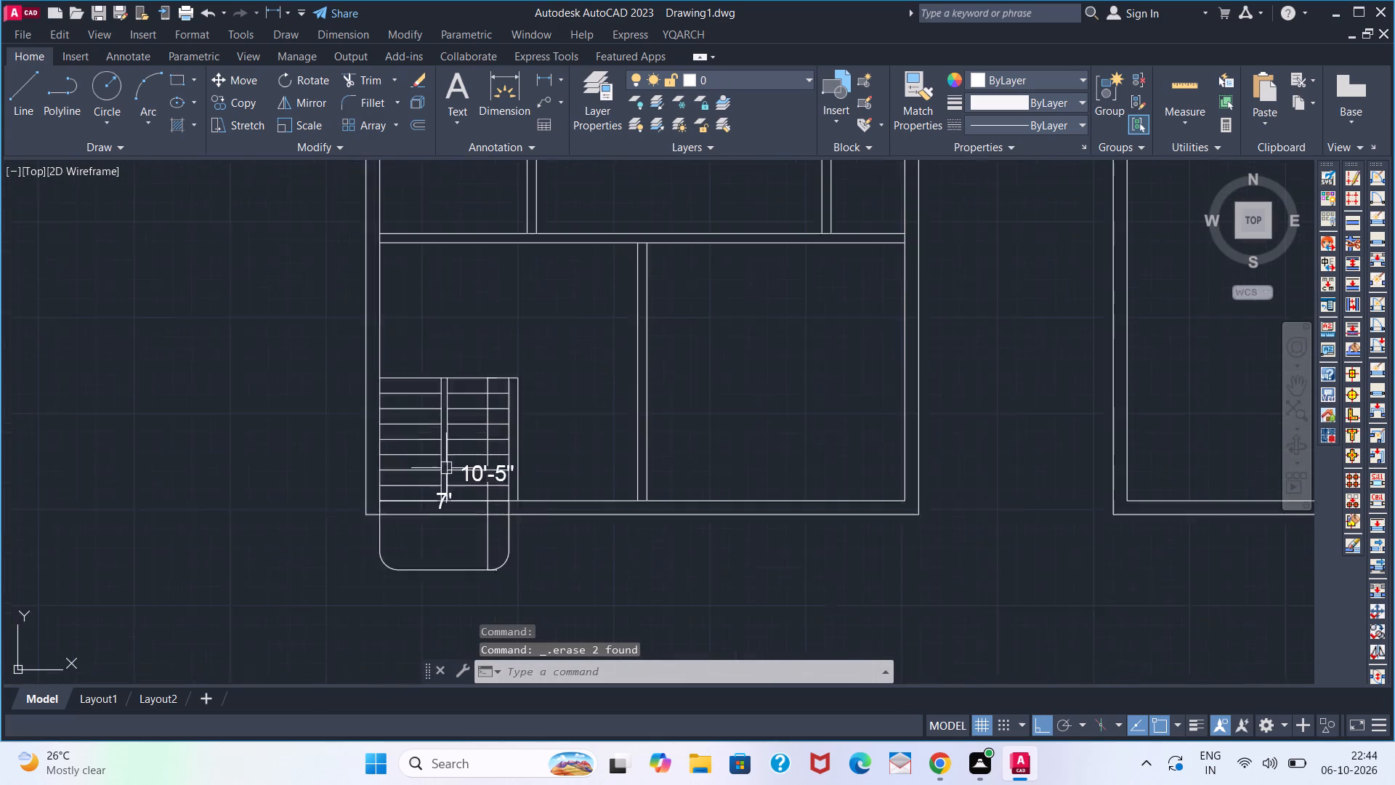
scroll(464, 372, down, 2)
middle_drag(477, 348, 437, 516)
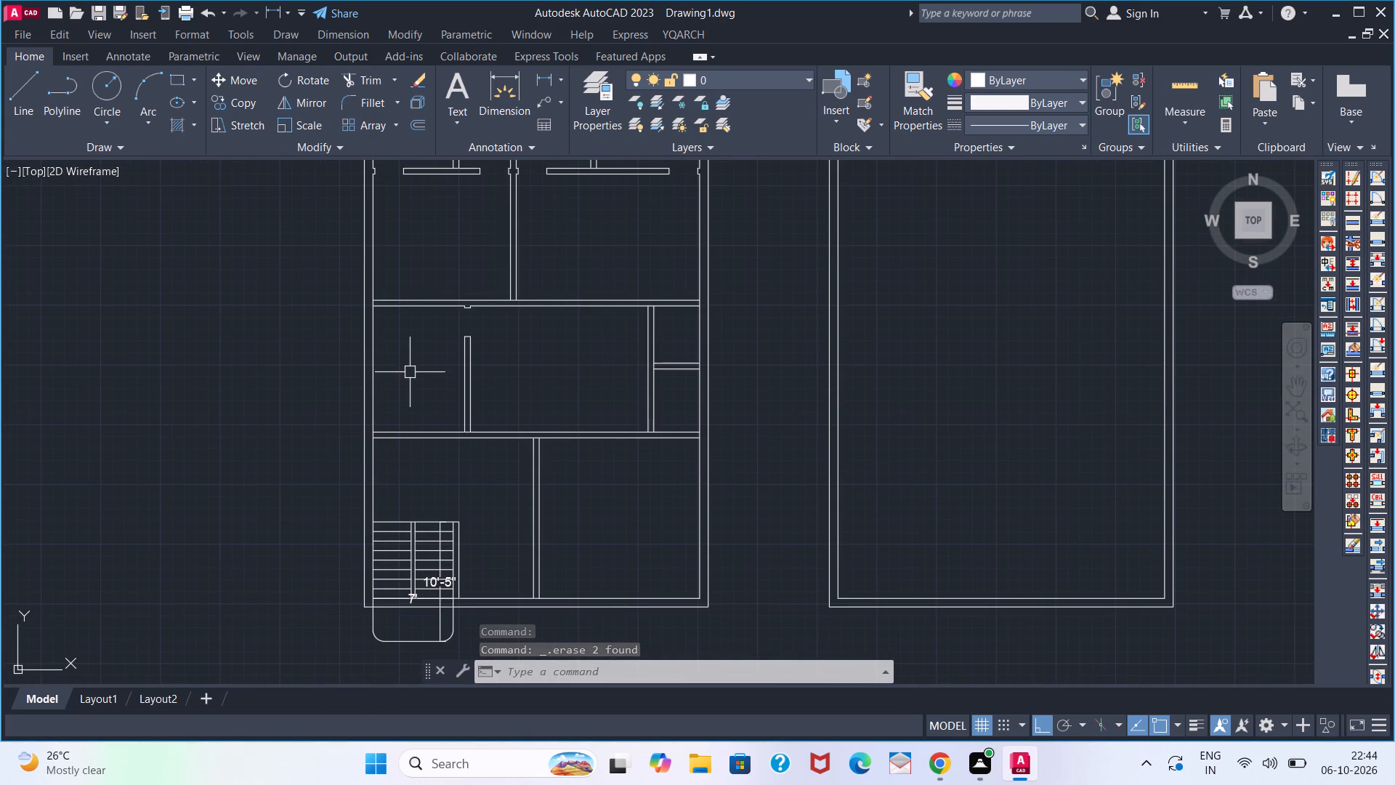
middle_click(397, 416)
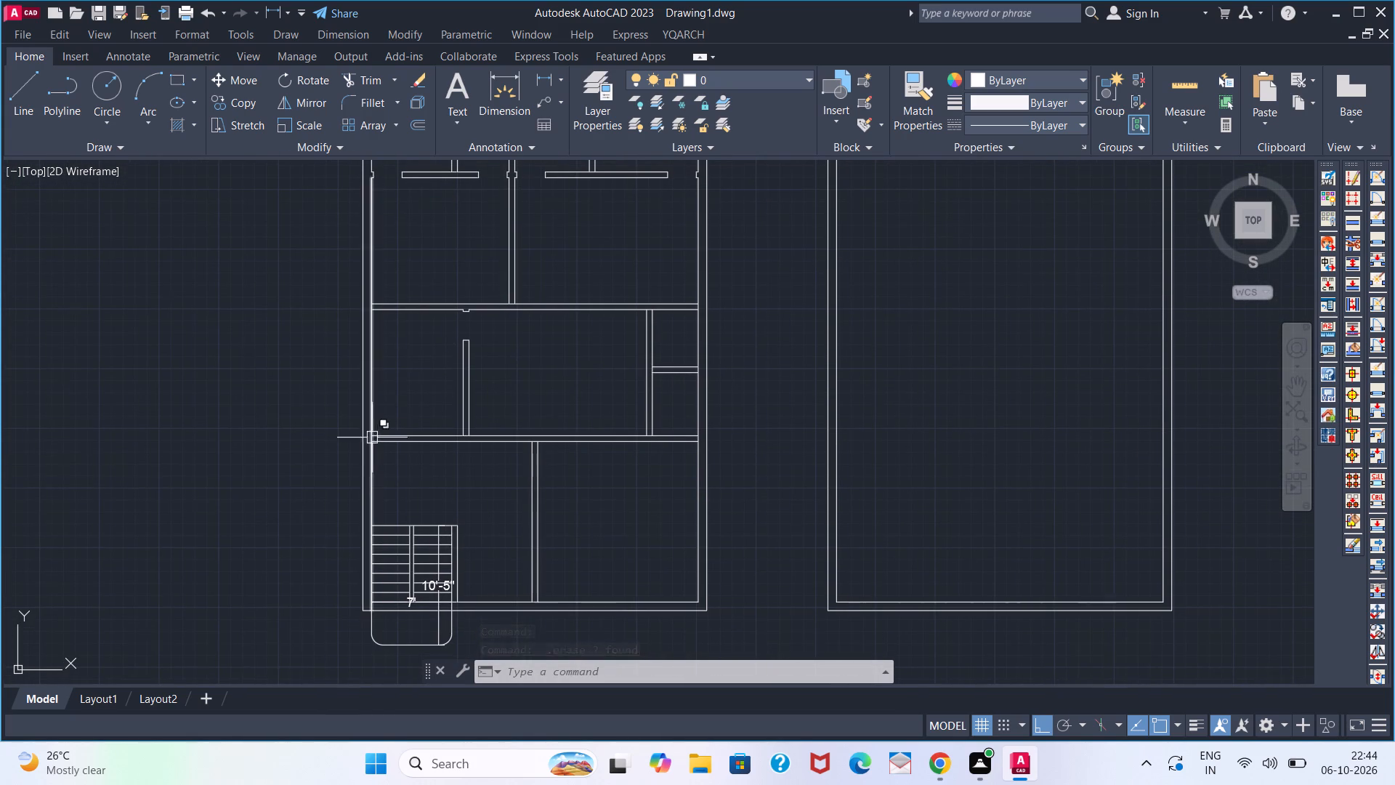
middle_click(414, 379)
middle_click(412, 385)
middle_drag(408, 393, 393, 419)
middle_drag(389, 427, 375, 455)
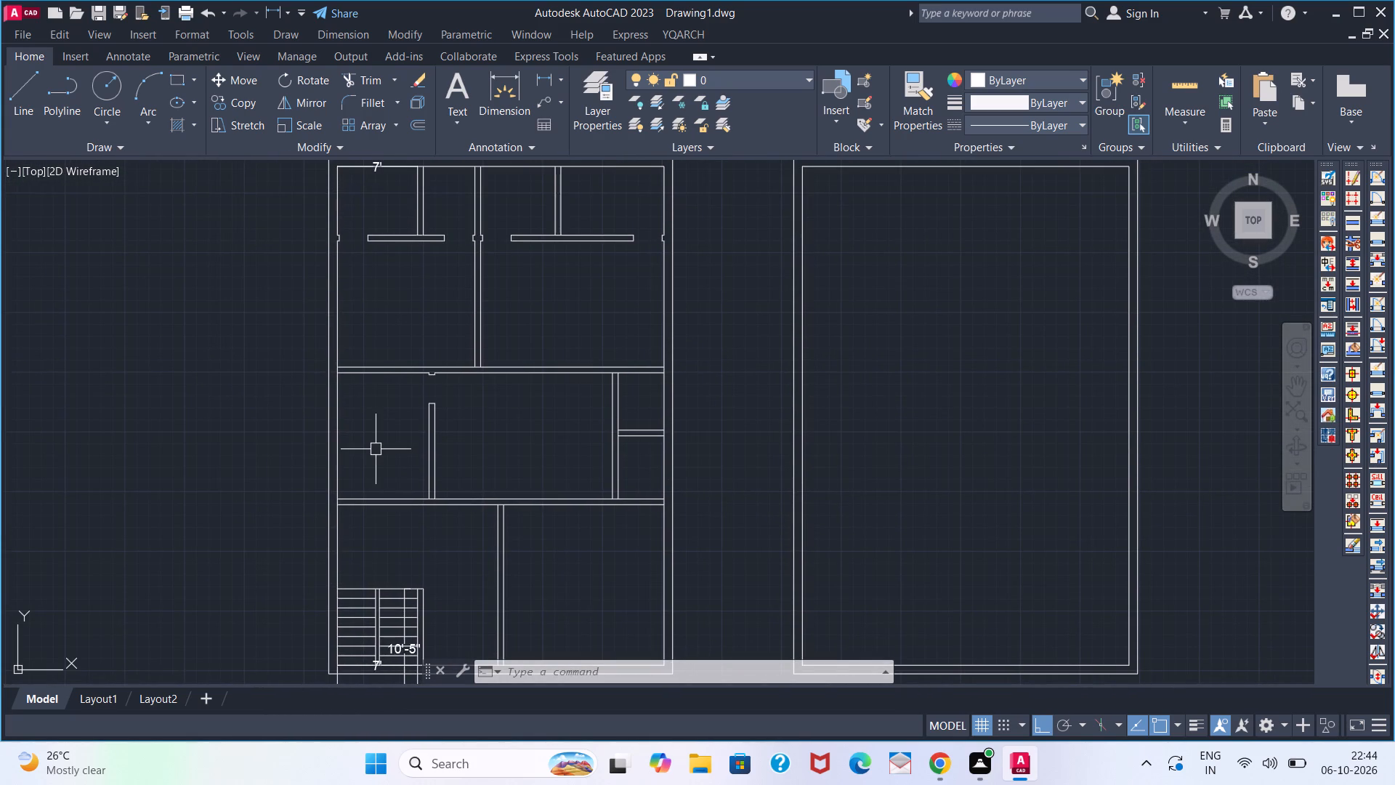
key(o)
key(Return)
key(2)
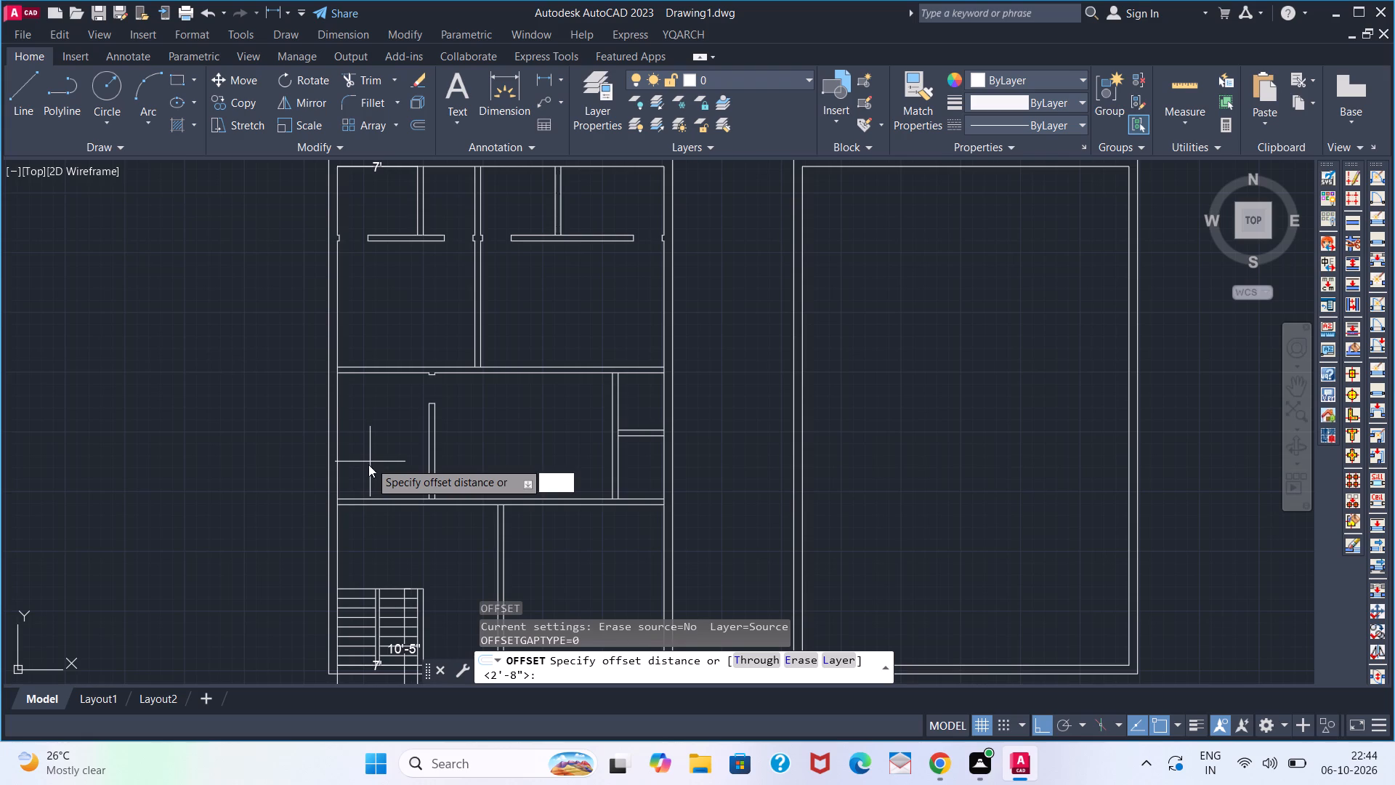
key(apostrophe)
key(Return)
click(341, 452)
click(377, 448)
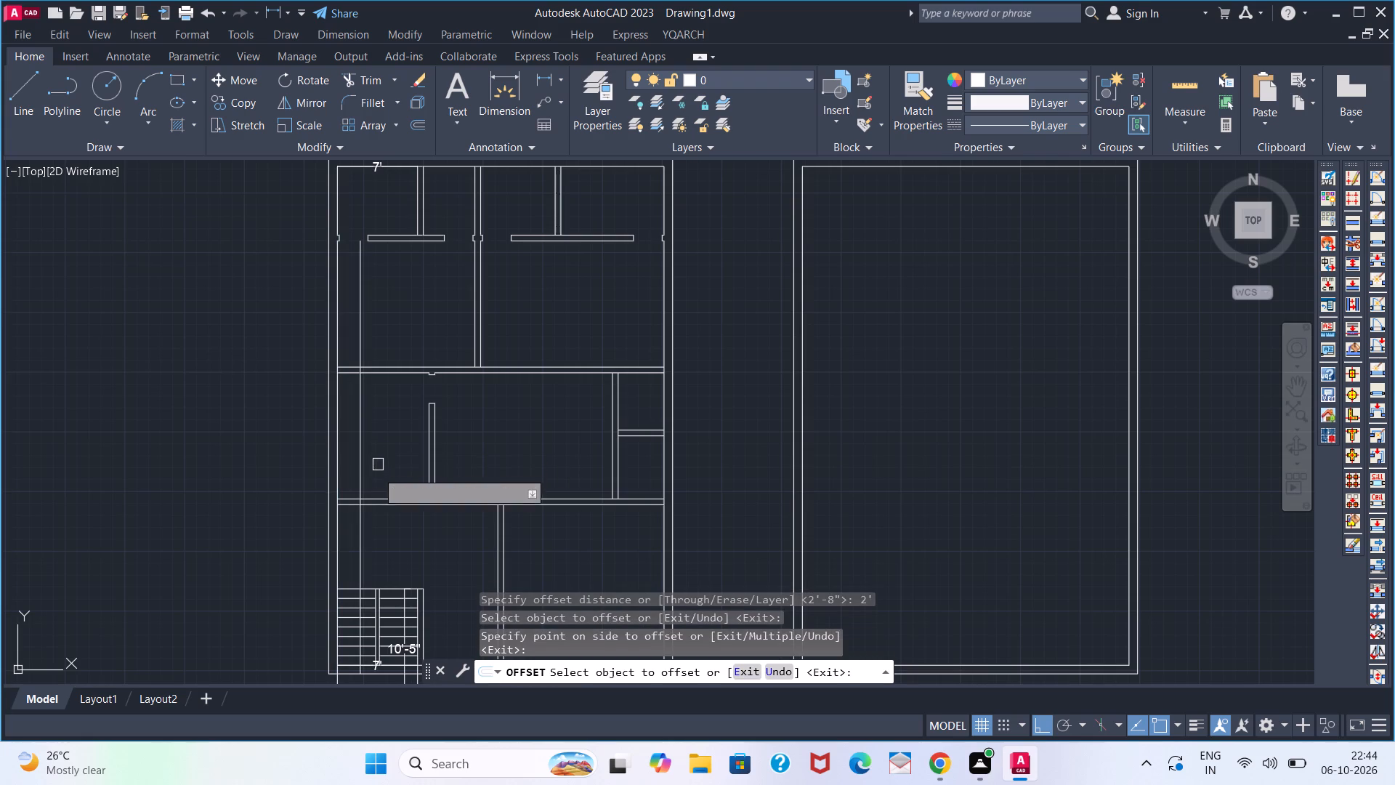
click(376, 496)
click(380, 464)
key(v)
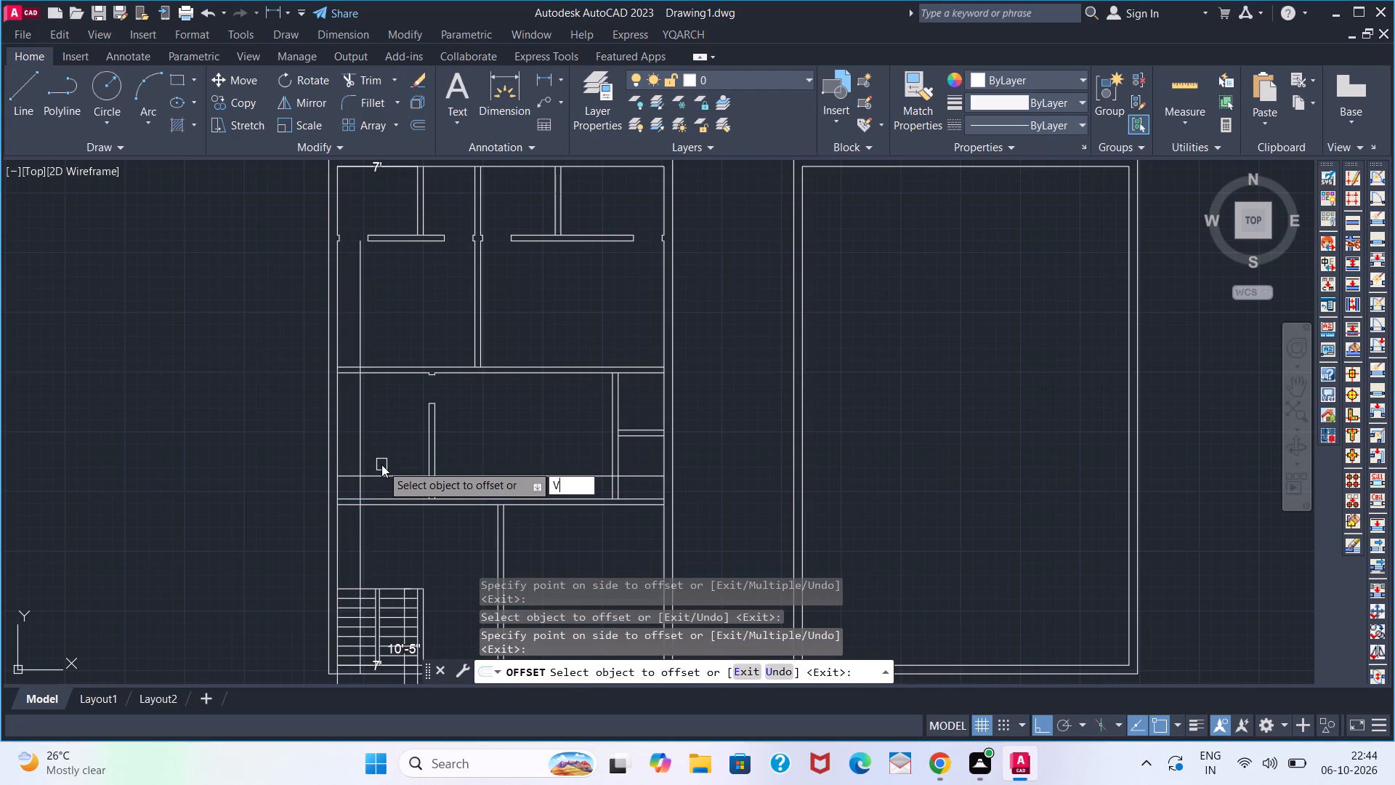
key(Escape)
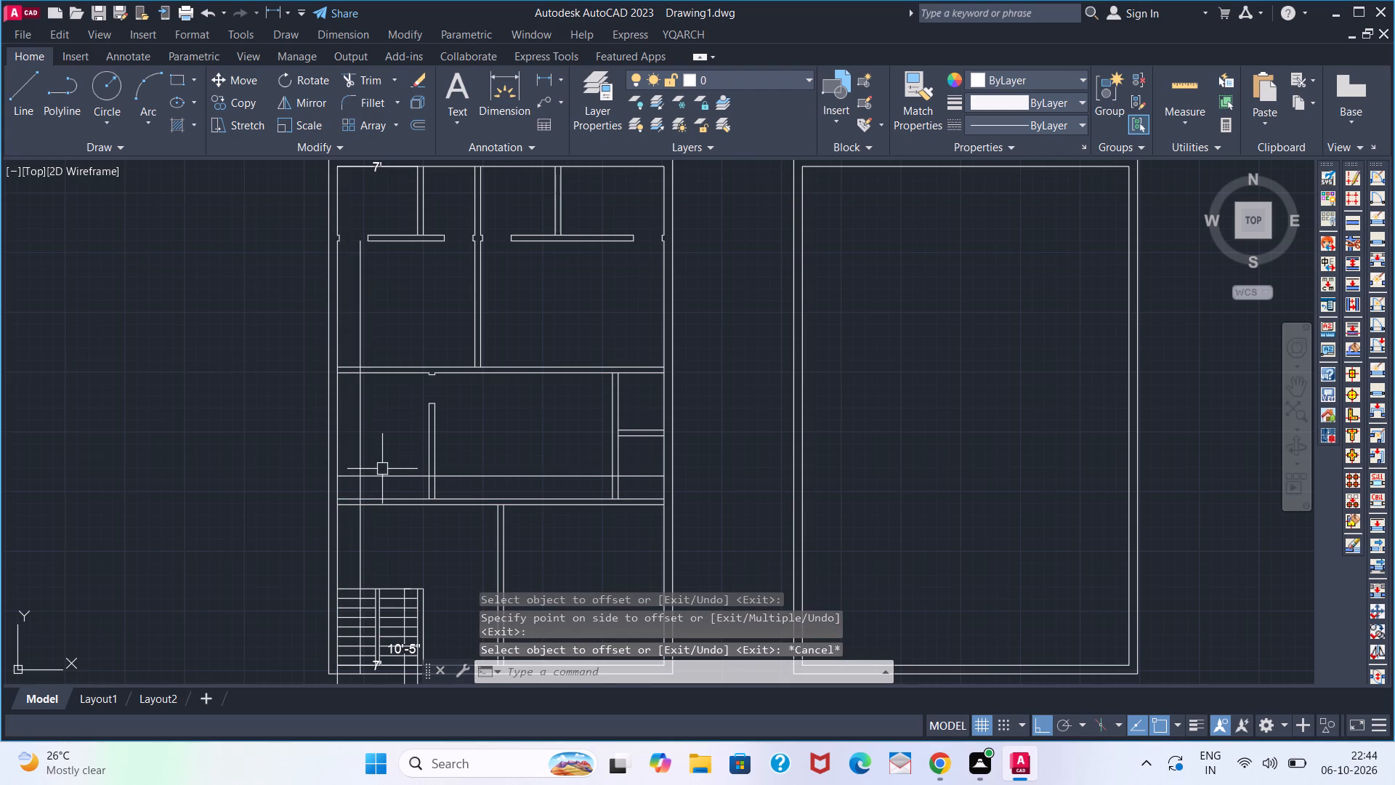
Trim the two offset lines at their shared corner and at the partitions to form an L-shaped counter line in the room.
key(t)
key(r)
key(space)
click(365, 487)
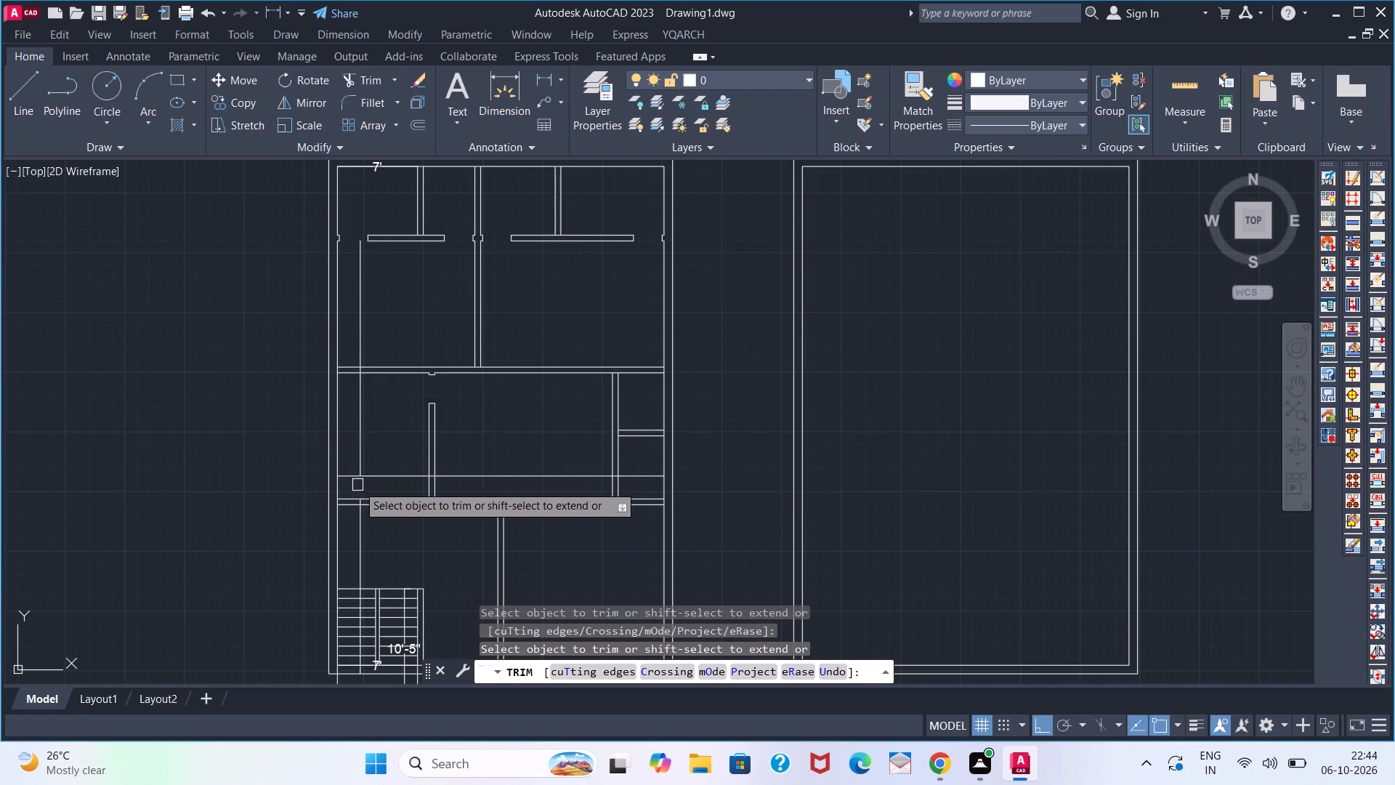
click(352, 480)
scroll(442, 471, up, 4)
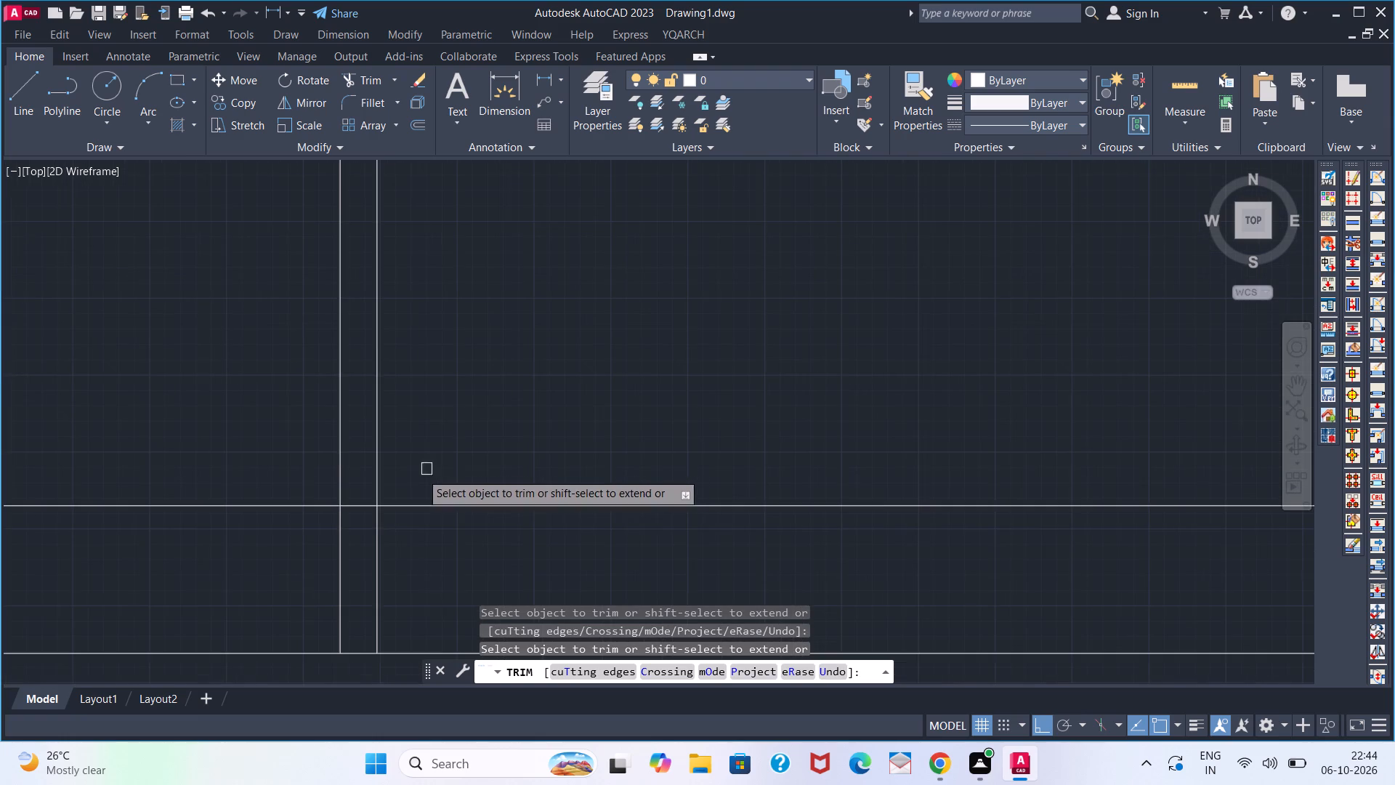
click(363, 504)
scroll(364, 471, down, 4)
scroll(286, 393, up, 4)
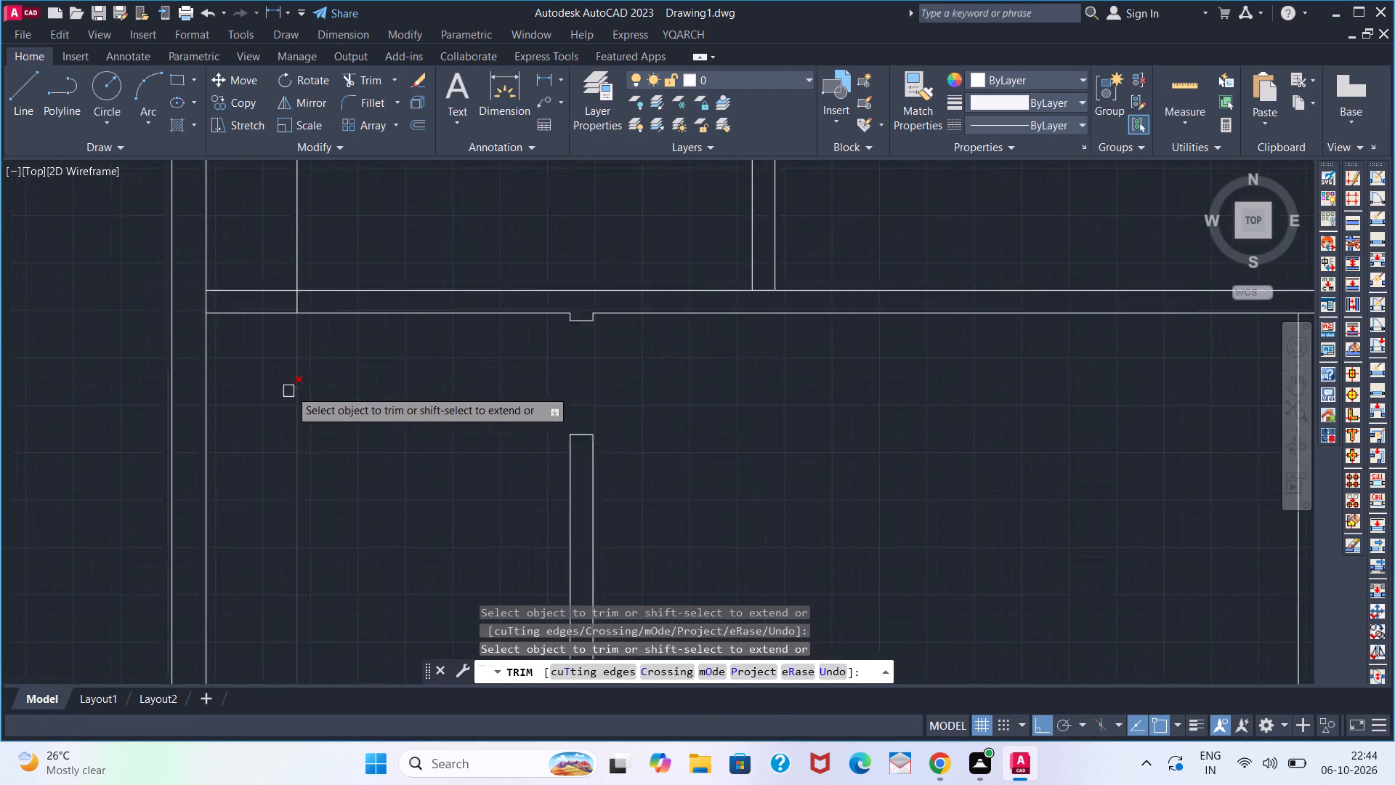
click(305, 254)
key(space)
Erase the three leftover offset line pieces lying outside the middle west room.
scroll(333, 306, down, 1)
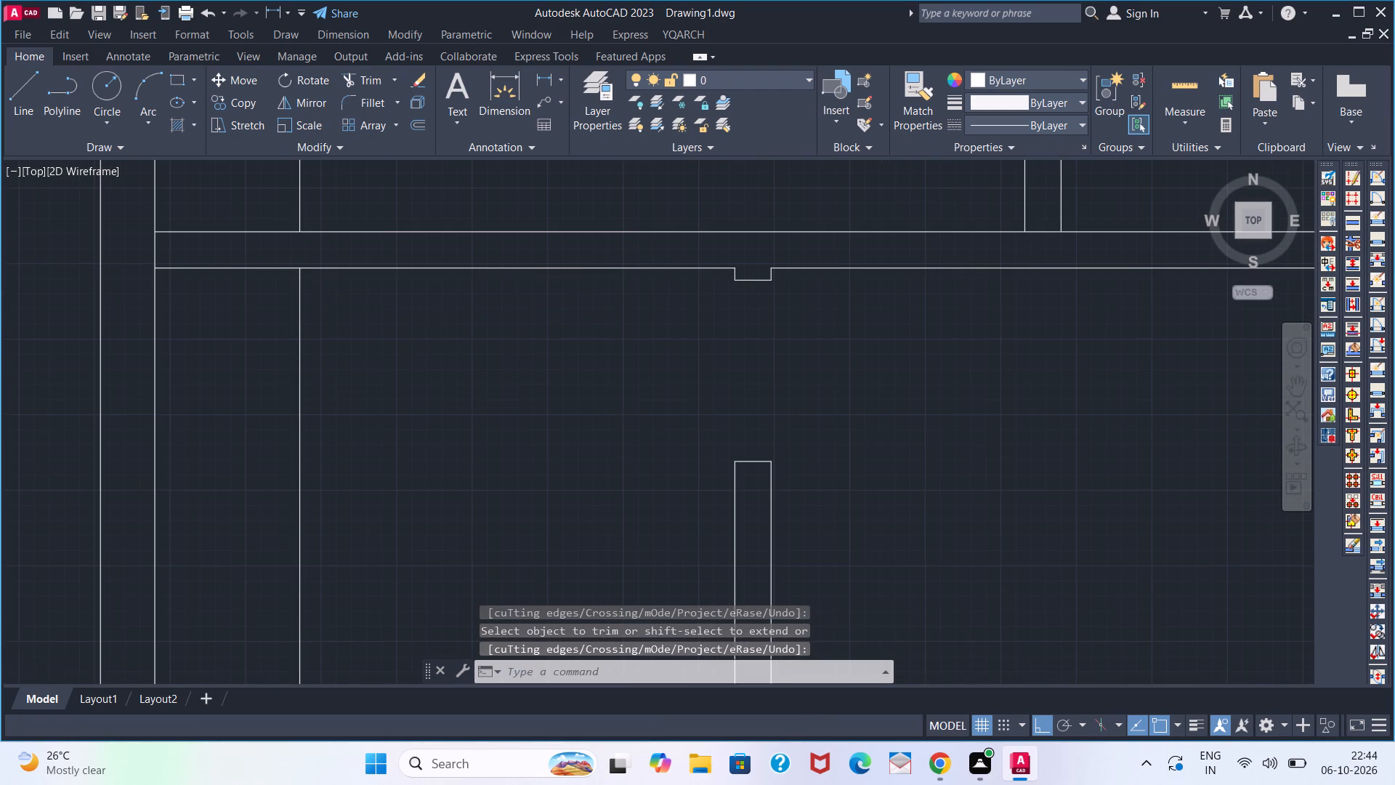
scroll(333, 306, down, 1)
click(325, 256)
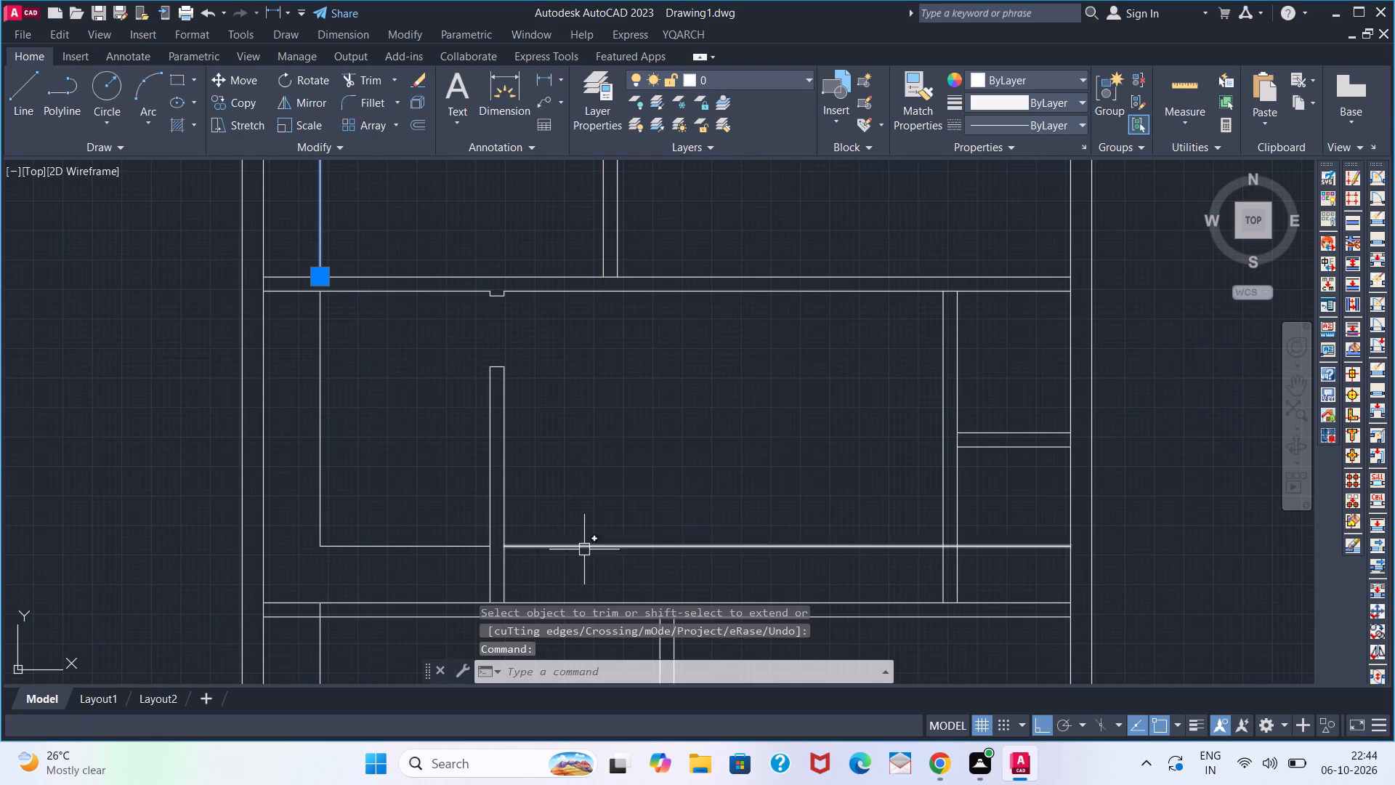
click(584, 549)
click(323, 646)
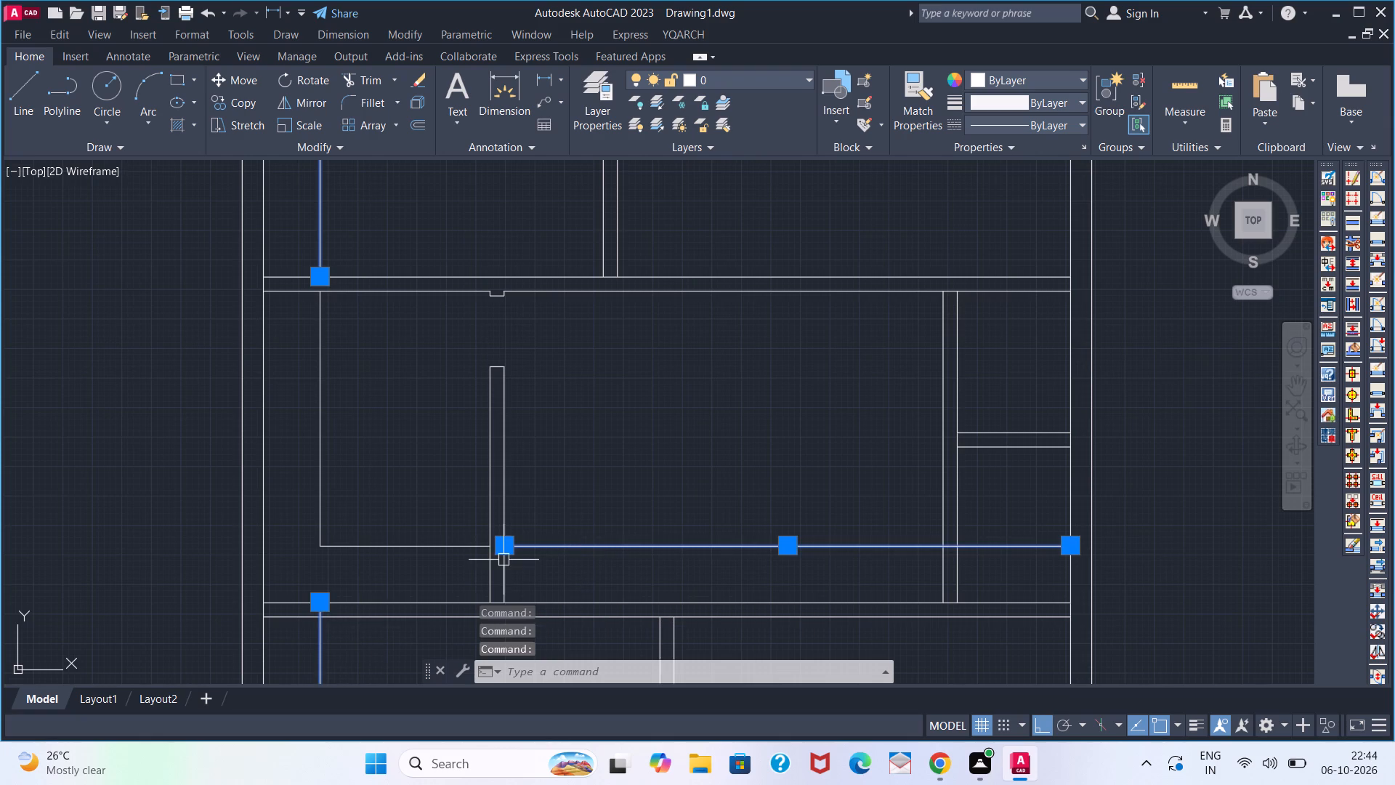
key(Delete)
Erase the 7' dimension lying on the north wall of the northwest small room.
scroll(550, 475, down, 3)
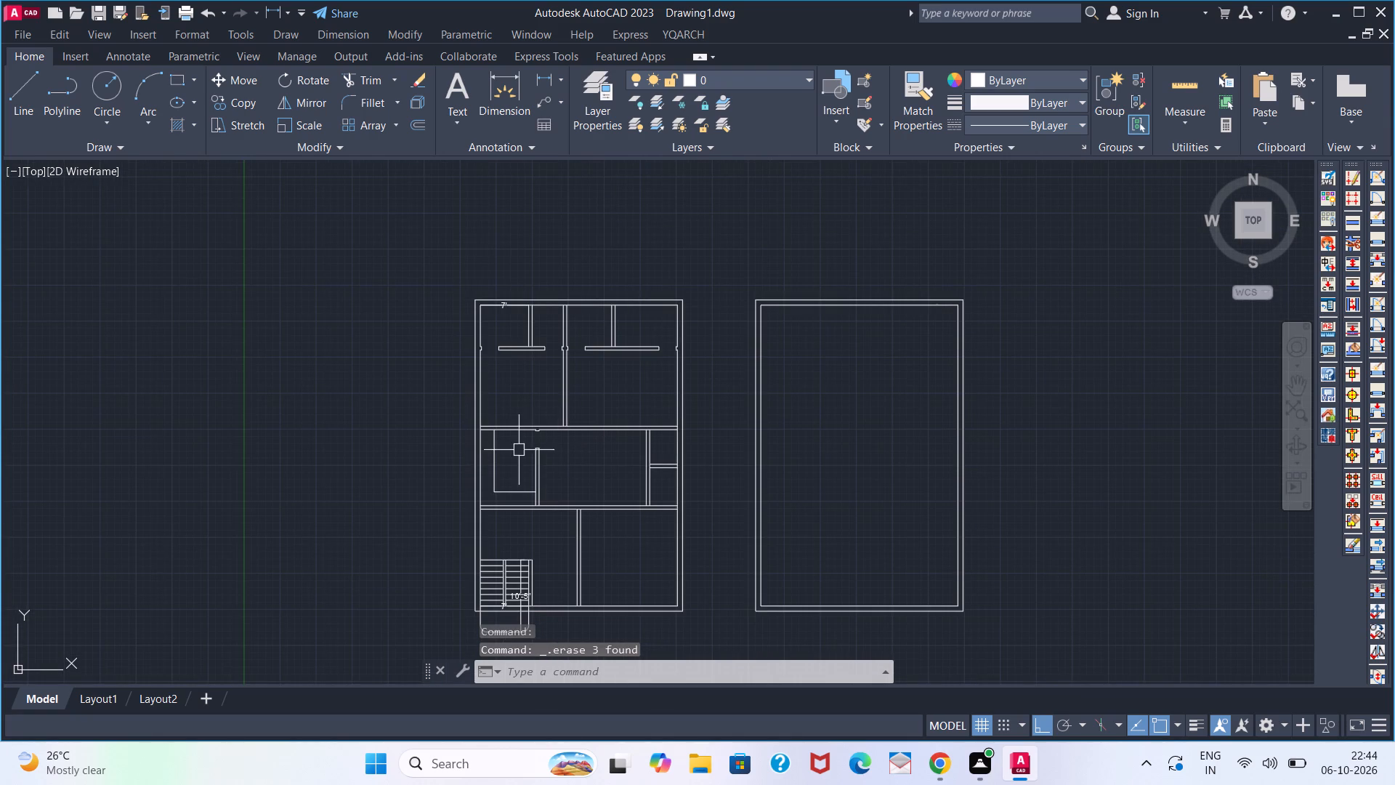
middle_drag(555, 445, 320, 482)
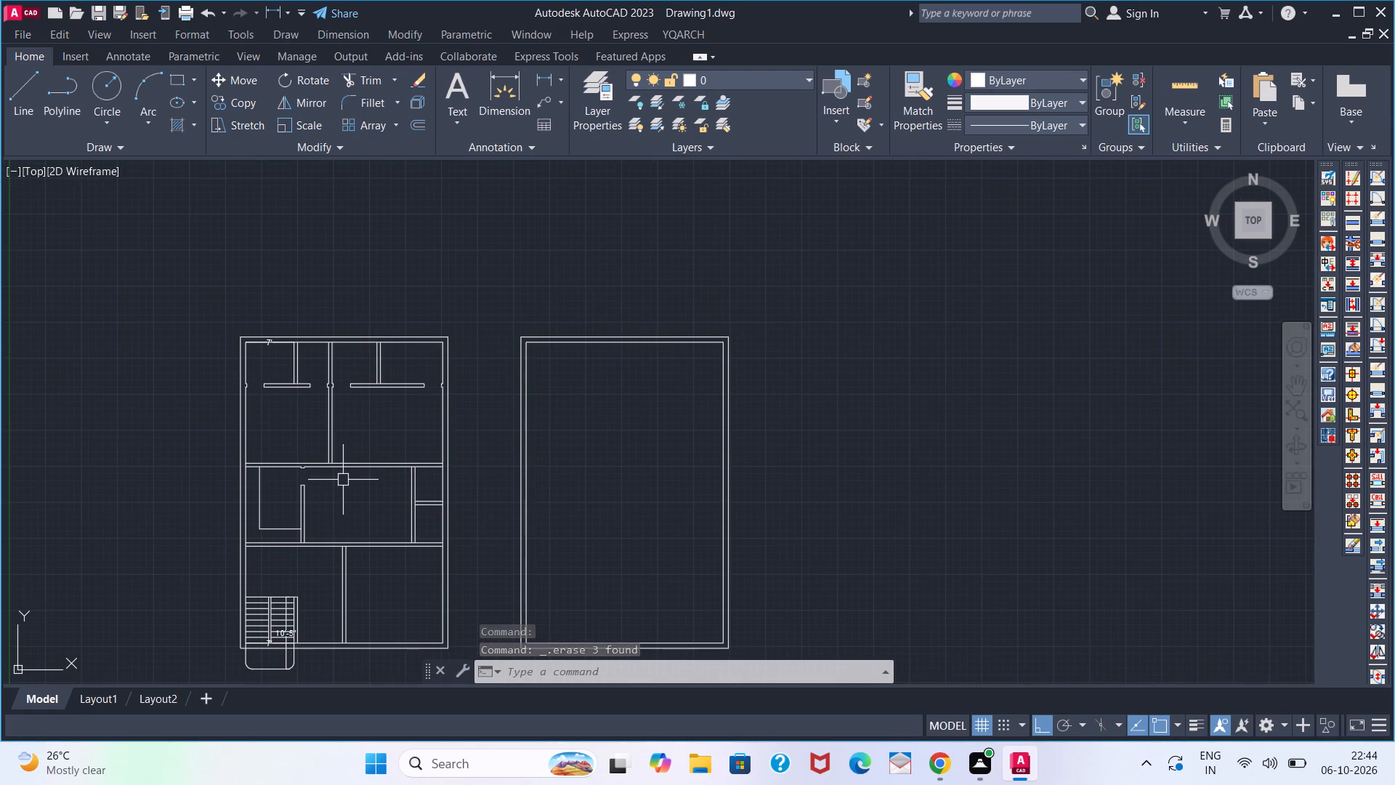
scroll(343, 480, up, 1)
middle_drag(350, 499, 454, 539)
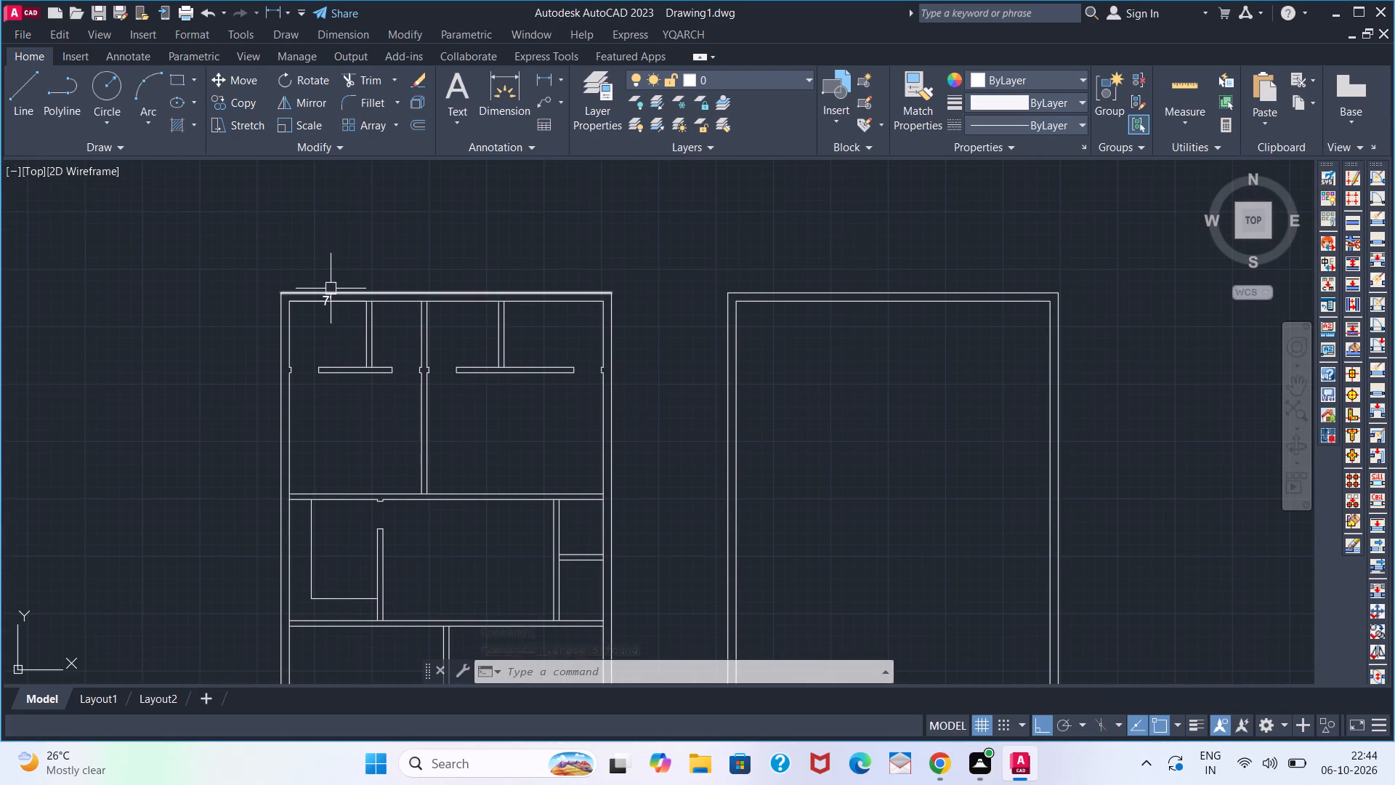
scroll(325, 299, up, 3)
click(325, 294)
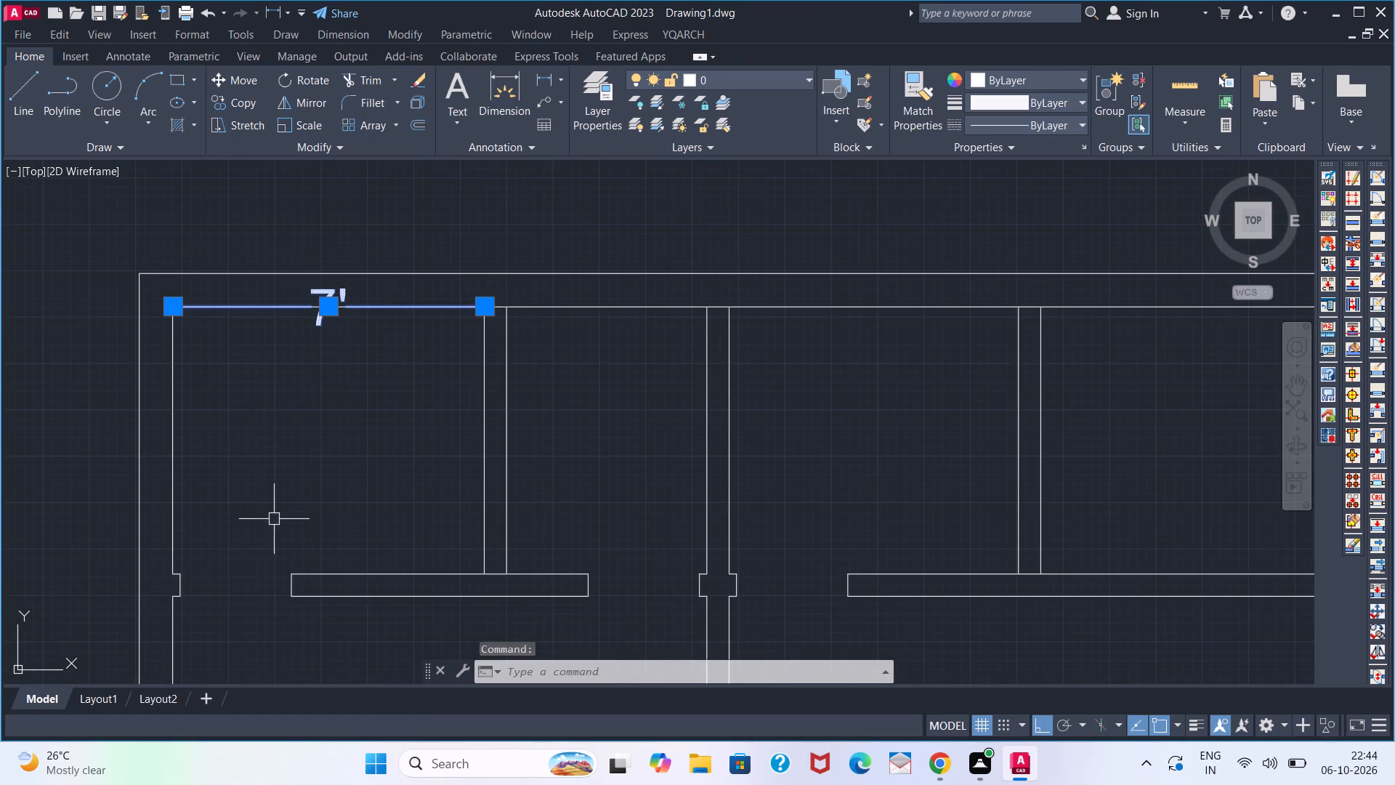
key(Delete)
Extend the wall line east of the stairs and the south partition's west line to the outer line of the south wall.
scroll(353, 520, down, 4)
middle_drag(463, 553, 530, 414)
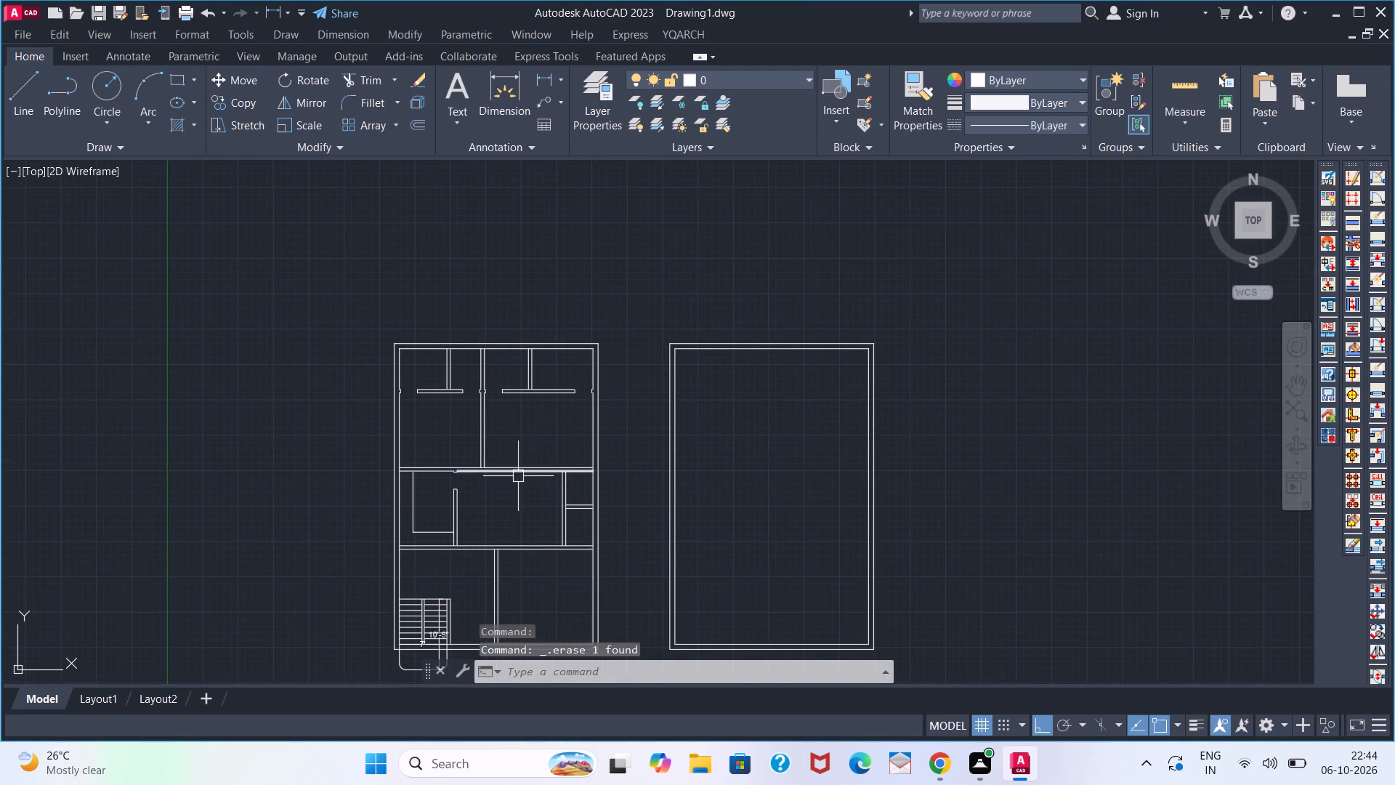
middle_drag(518, 476, 528, 440)
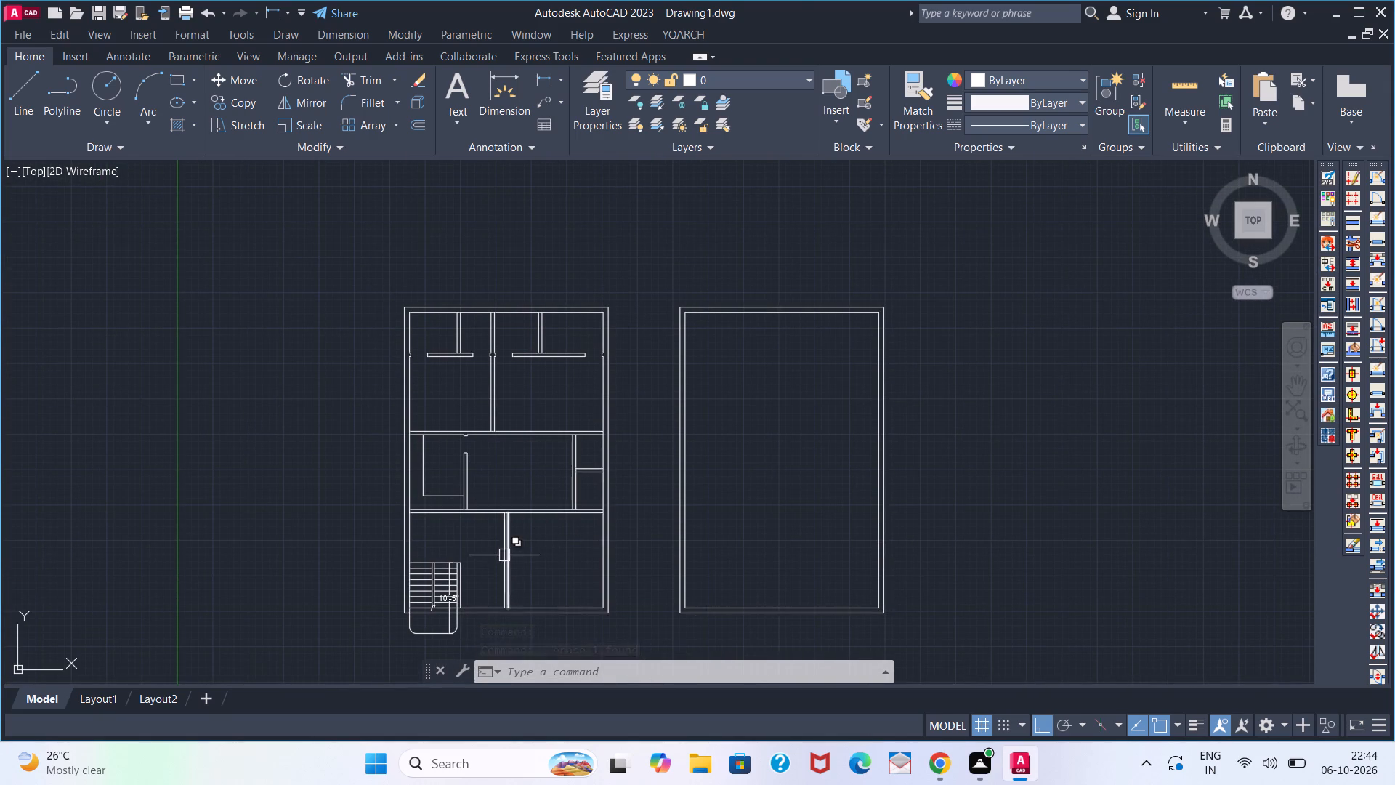
scroll(501, 555, up, 1)
middle_drag(483, 571, 503, 470)
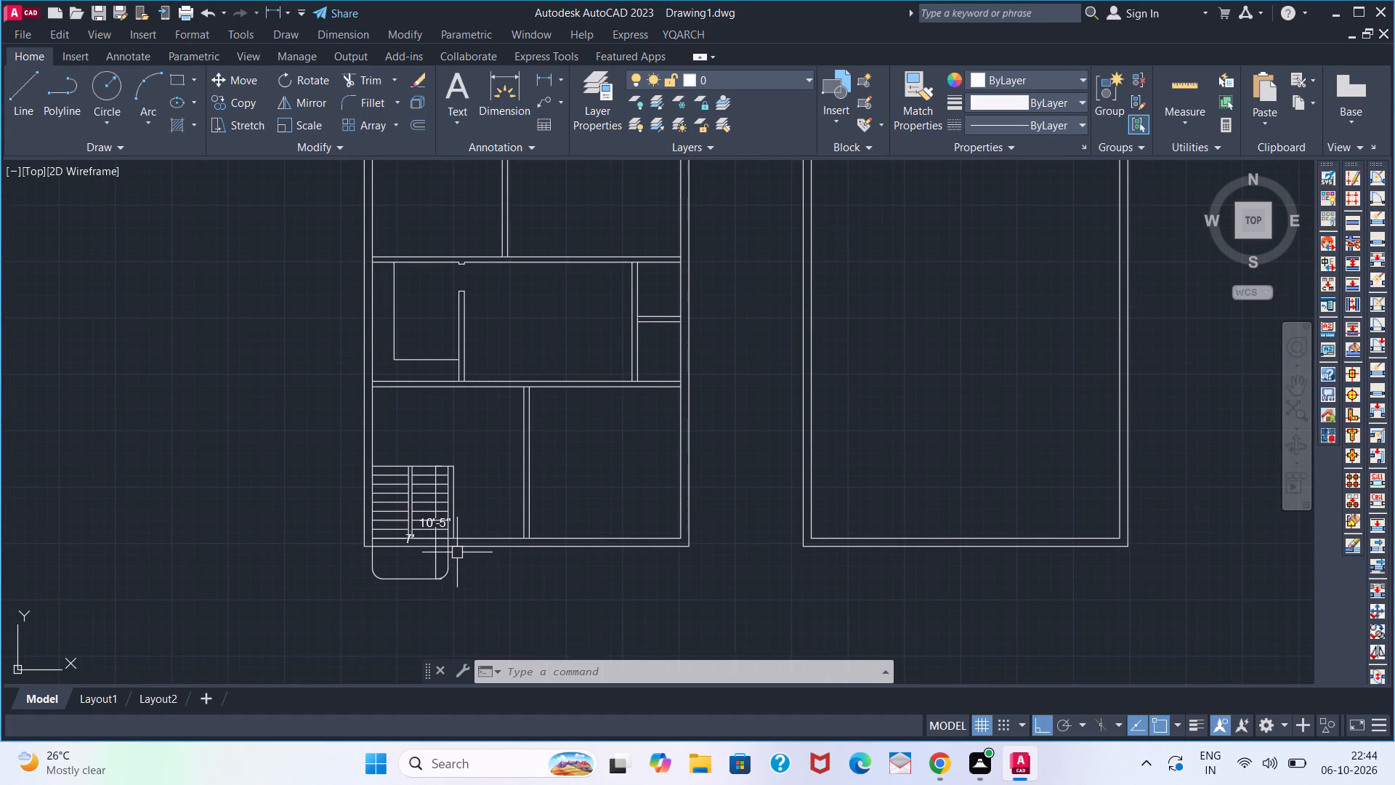
scroll(457, 552, up, 3)
text(EX)
key(space)
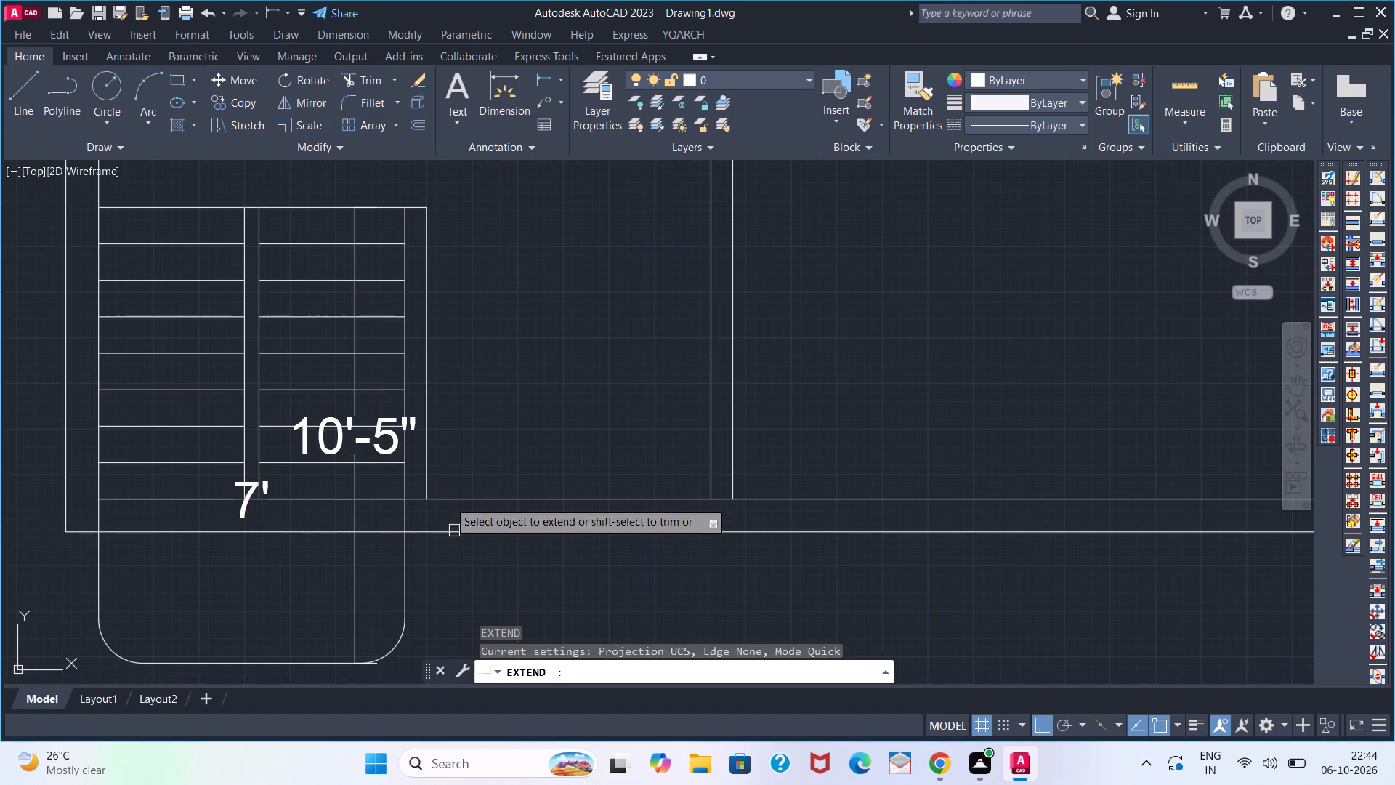
key(space)
click(425, 475)
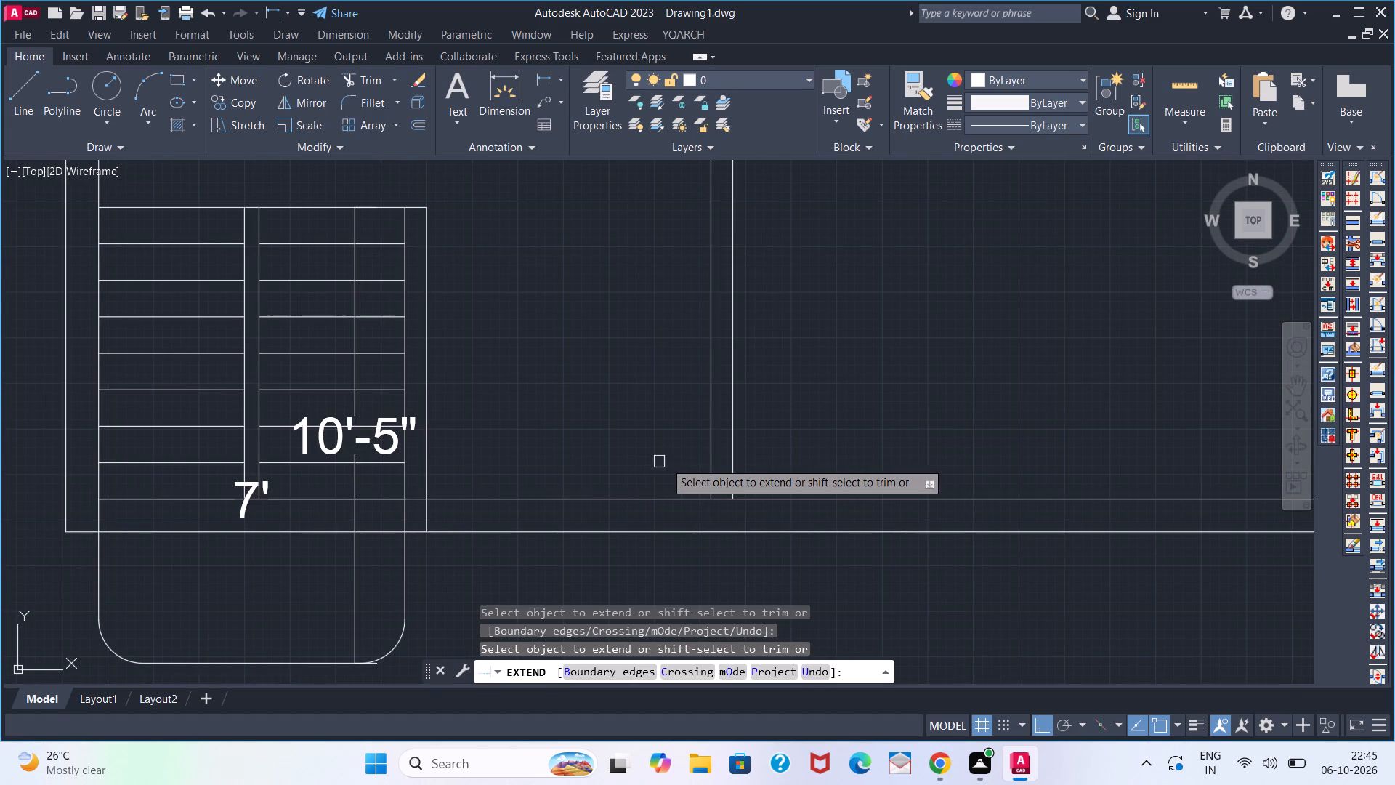
click(709, 458)
key(space)
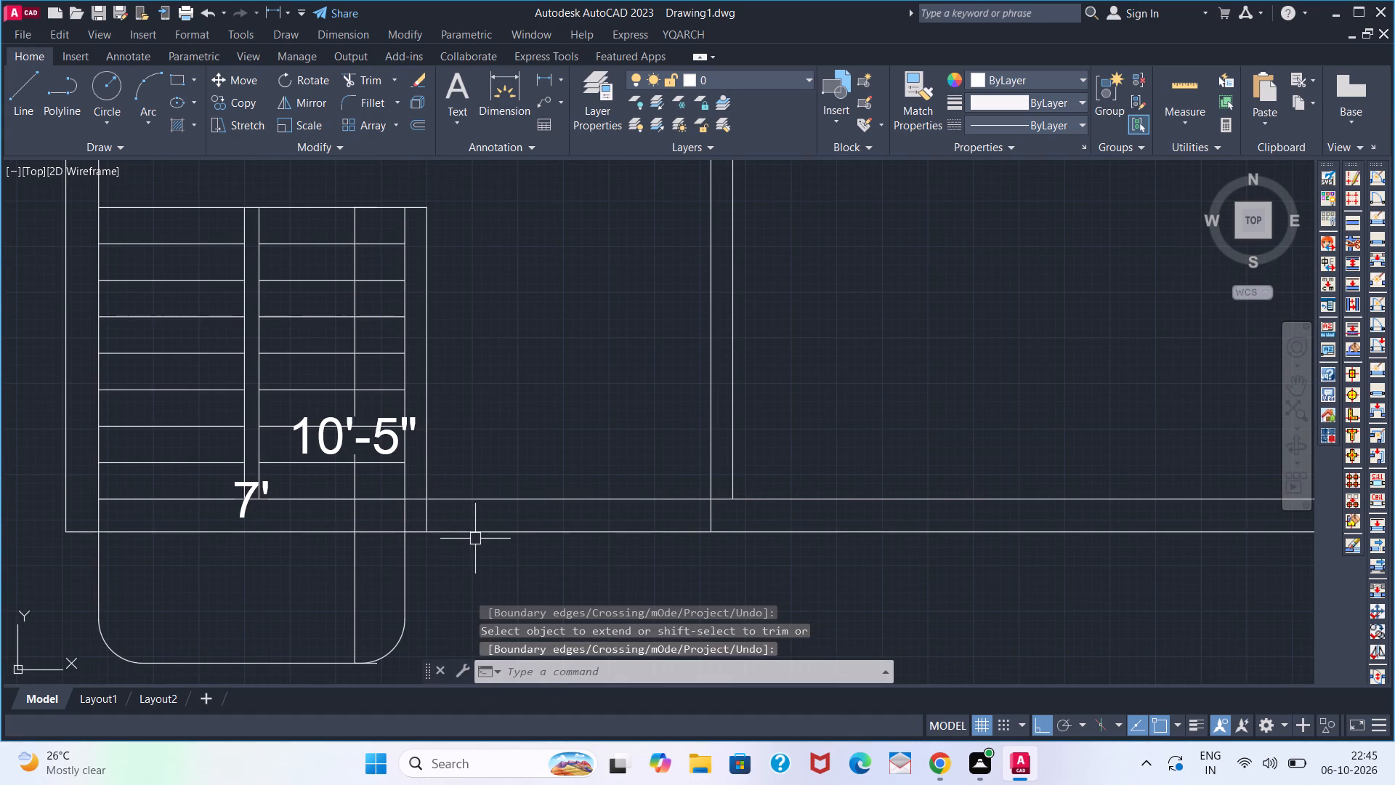
Draw two crossing diagonal lines corner to corner in the south wall stretch between the staircase wall and the partition.
key(l)
key(Return)
click(434, 499)
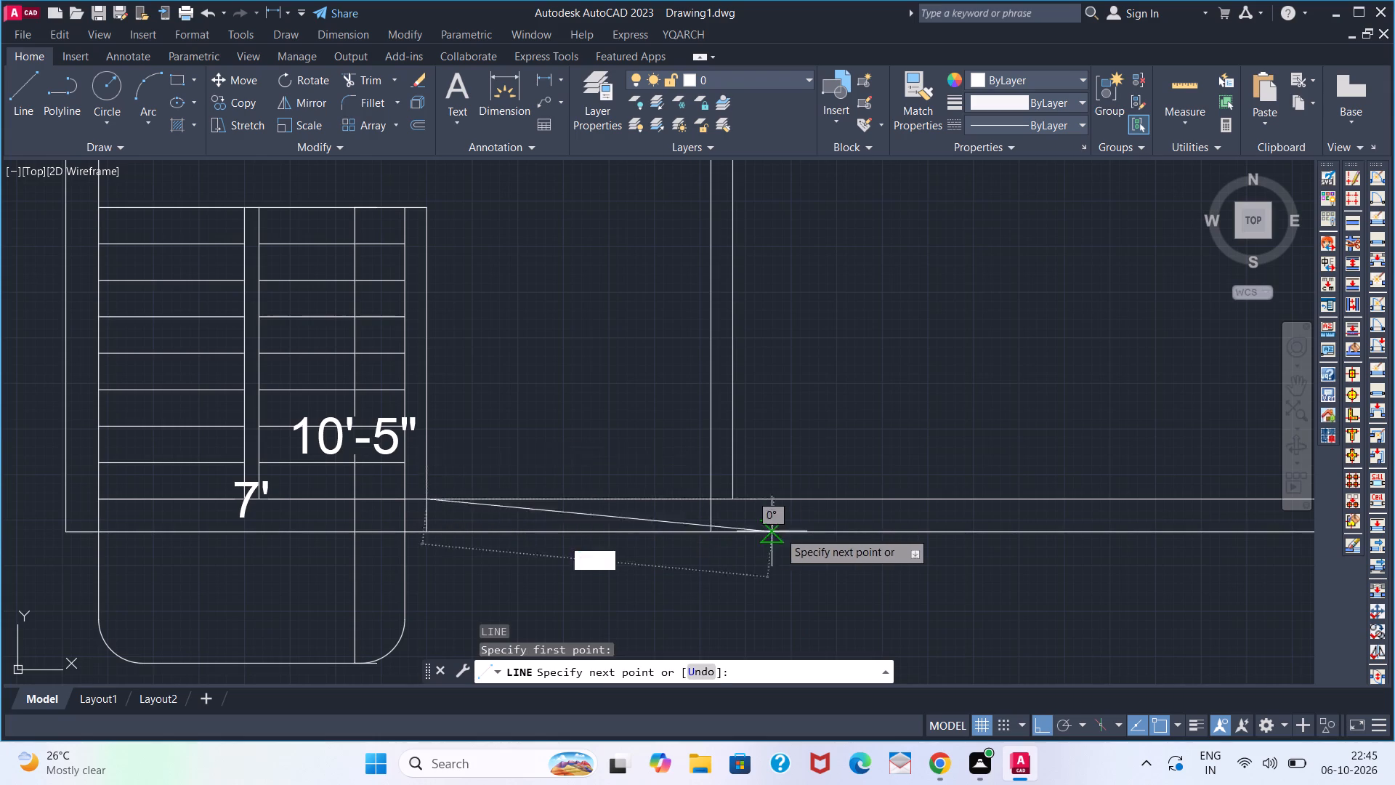
click(708, 526)
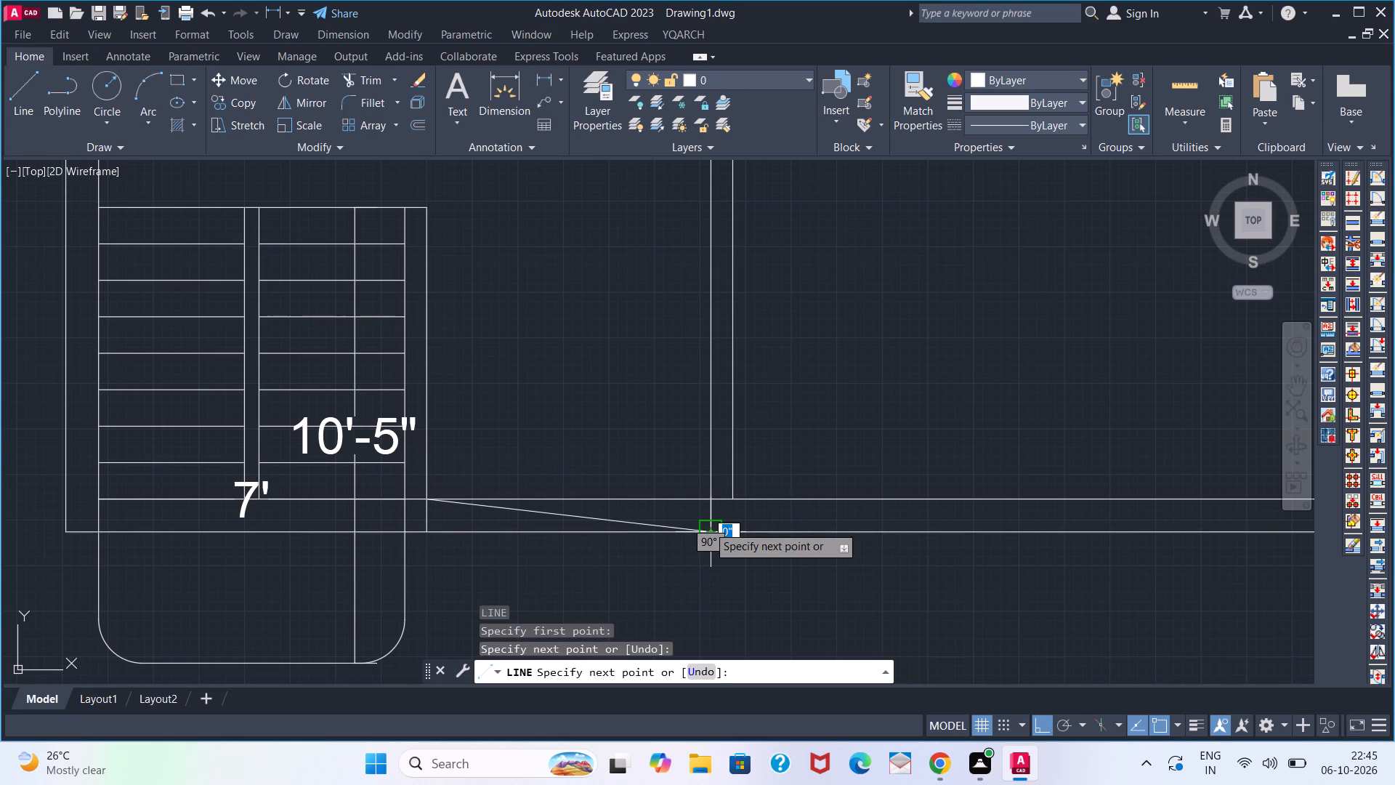
key(b)
key(grave)
key(Escape)
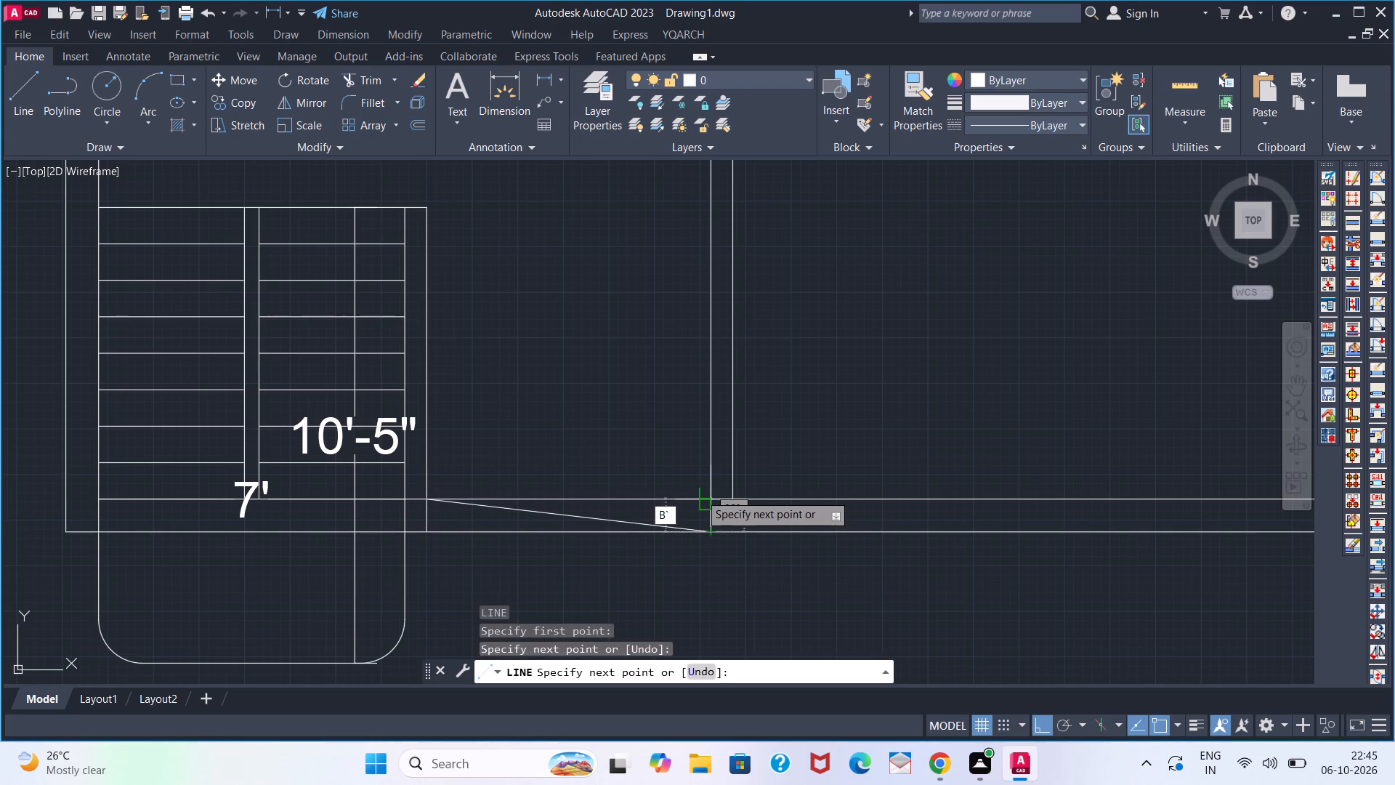
key(space)
key(space)
click(705, 500)
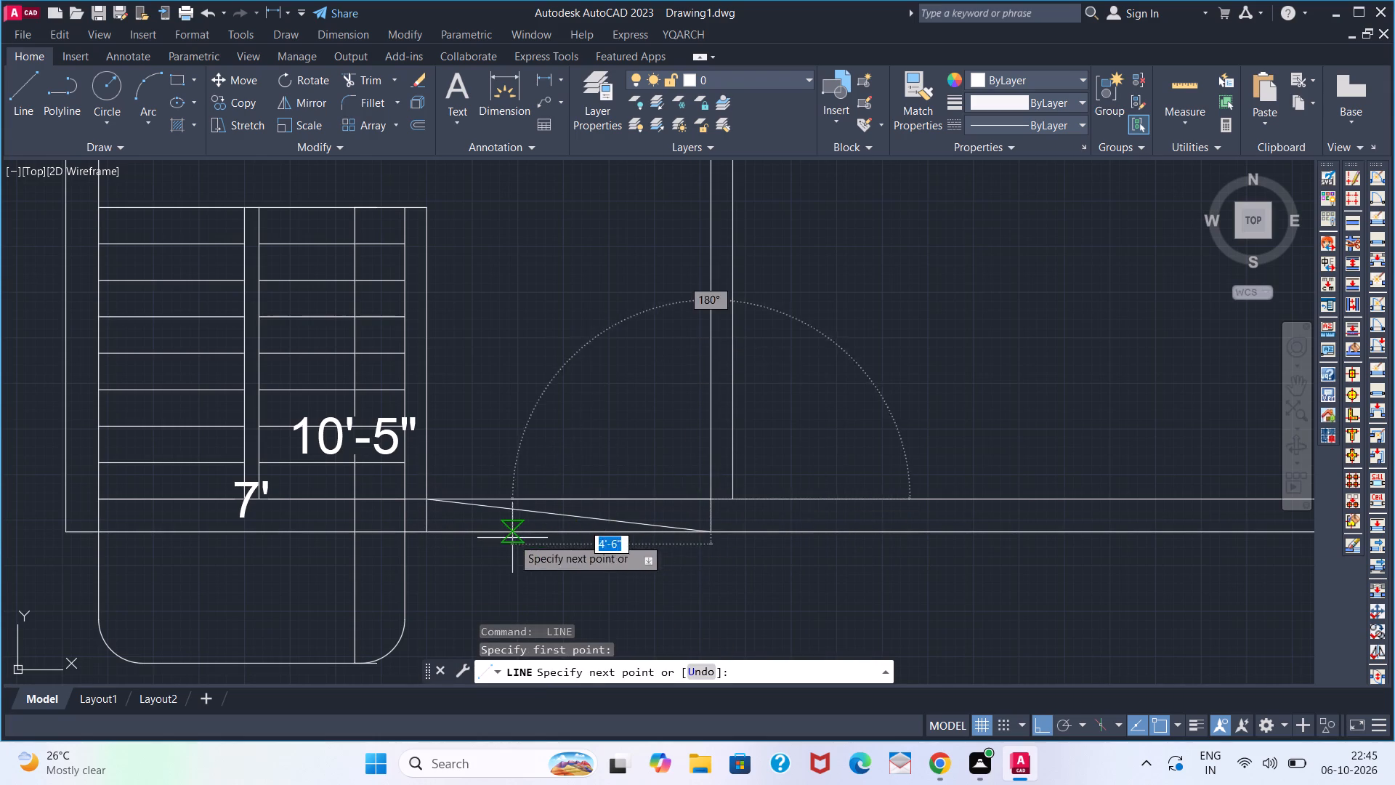
click(437, 529)
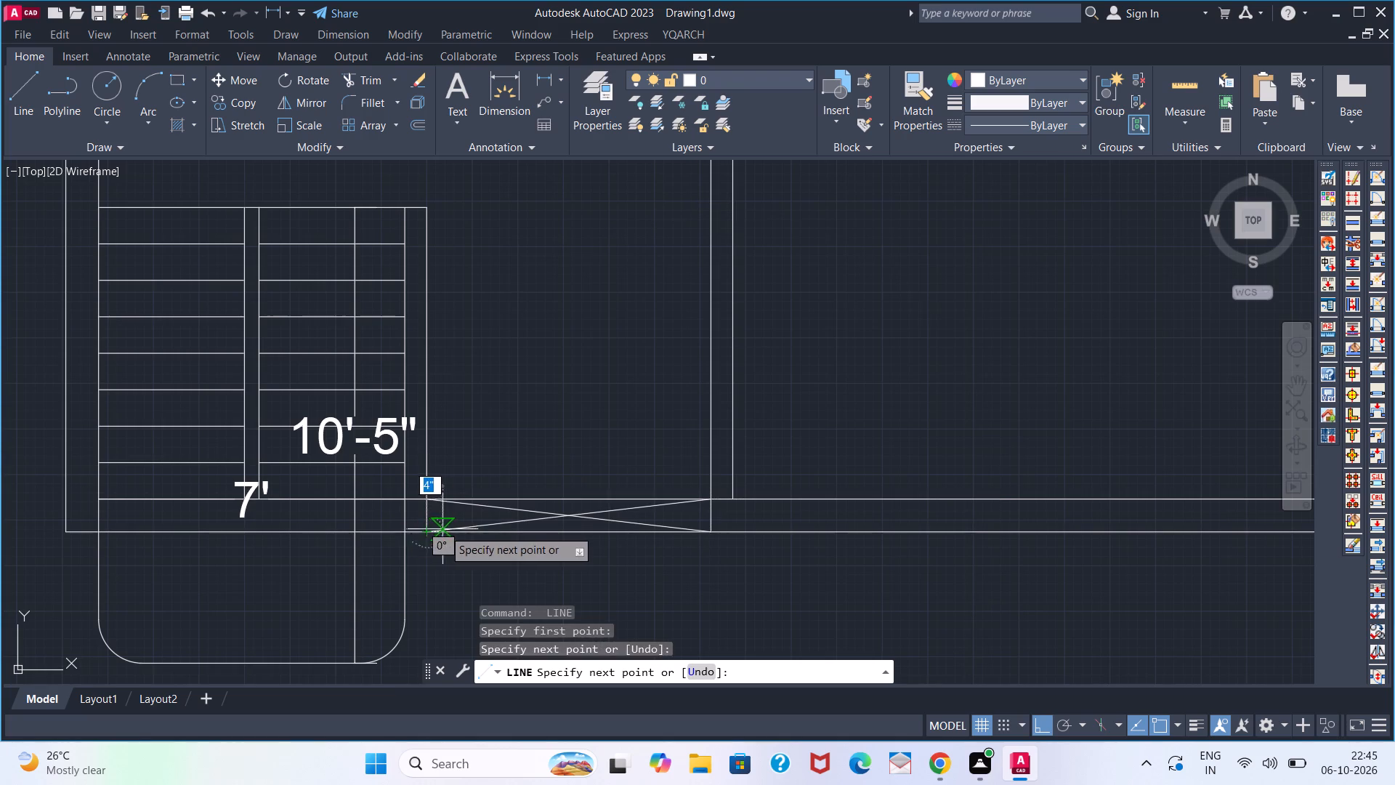
key(space)
Trim the south wall's inner and outer lines between the staircase wall and the partition, where the diagonals cross.
key(t)
key(r)
key(space)
click(565, 542)
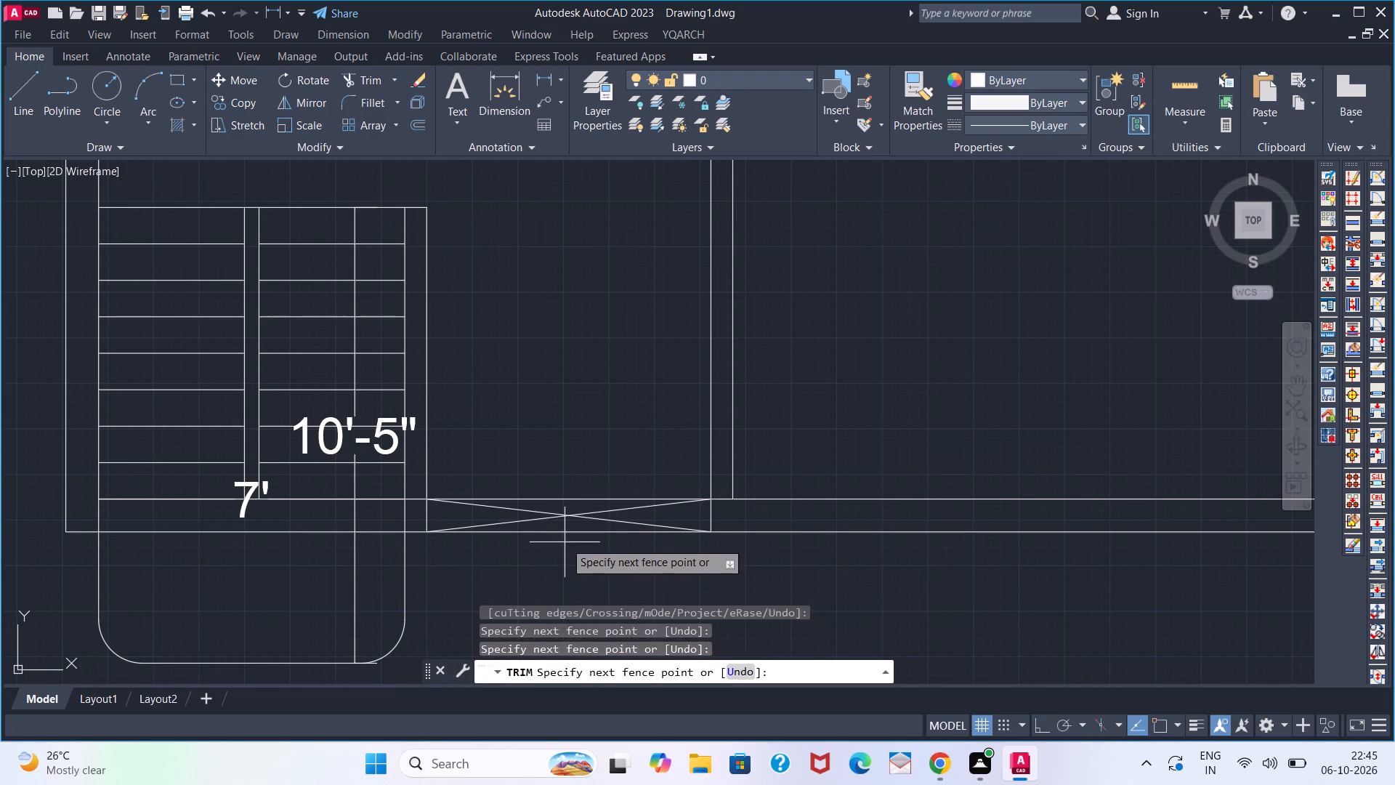
click(569, 528)
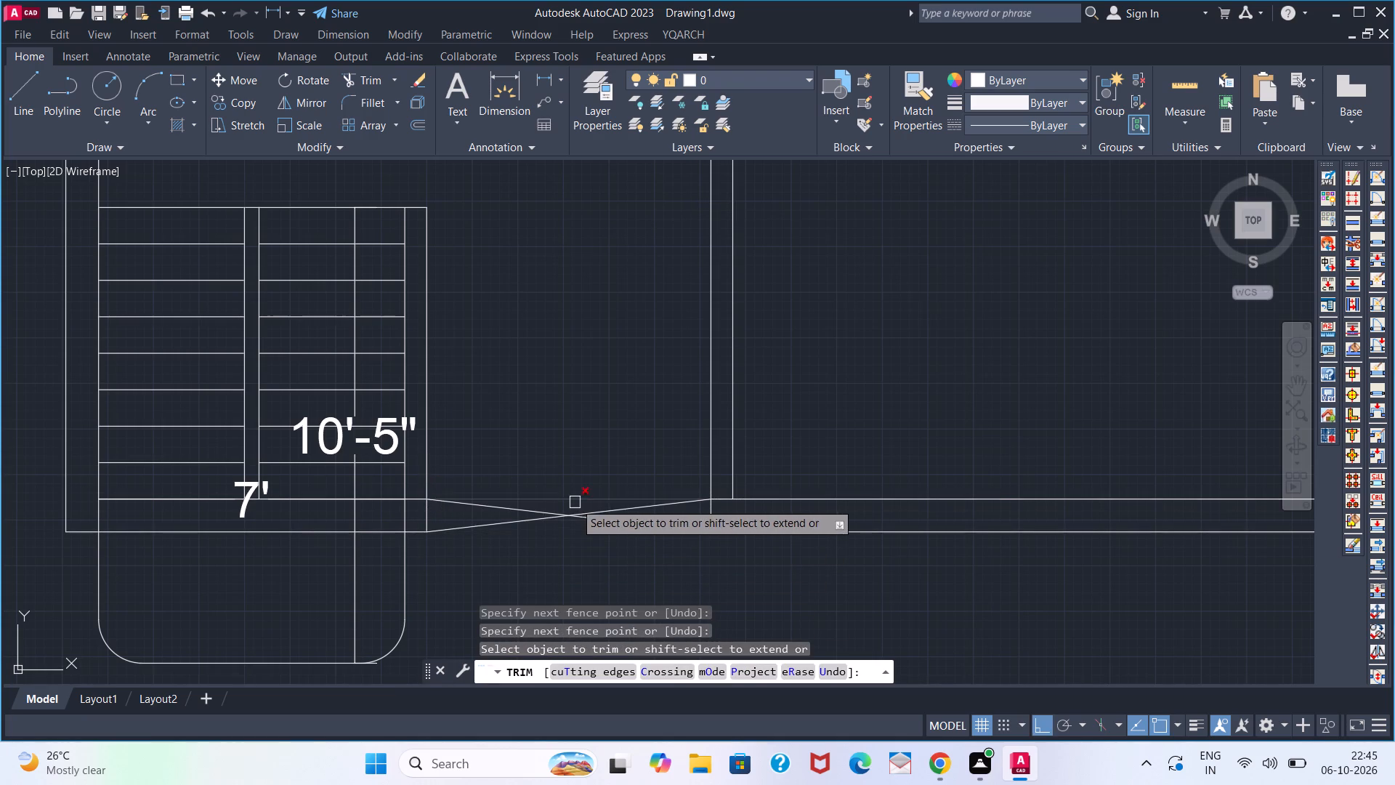
click(575, 502)
key(space)
Offset the upper line of the partition south of the middle rooms 2'-8" upward into those rooms.
scroll(572, 563, down, 2)
middle_drag(565, 446, 554, 528)
middle_drag(624, 523, 464, 486)
middle_drag(497, 427, 500, 439)
middle_drag(501, 449, 510, 589)
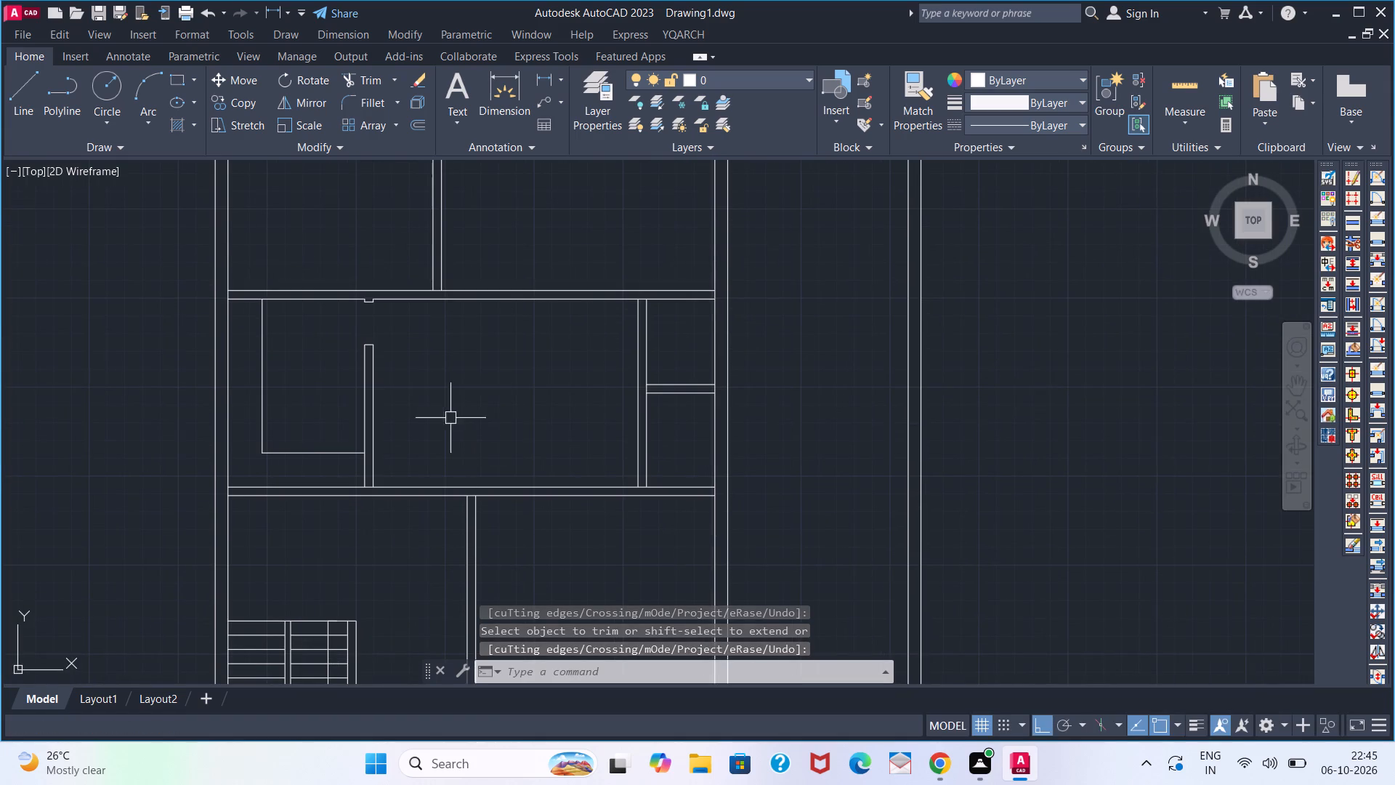
middle_drag(578, 428, 541, 430)
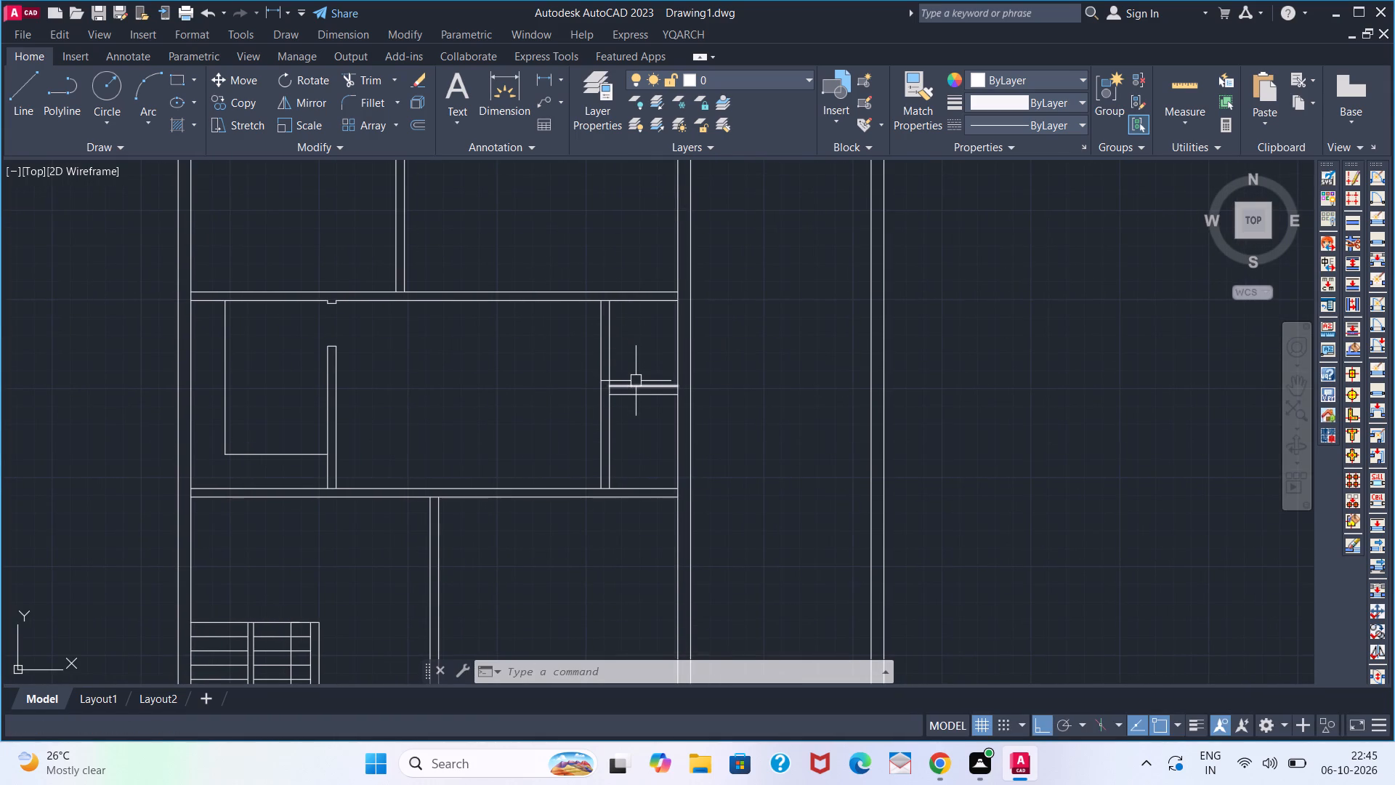
scroll(634, 416, up, 1)
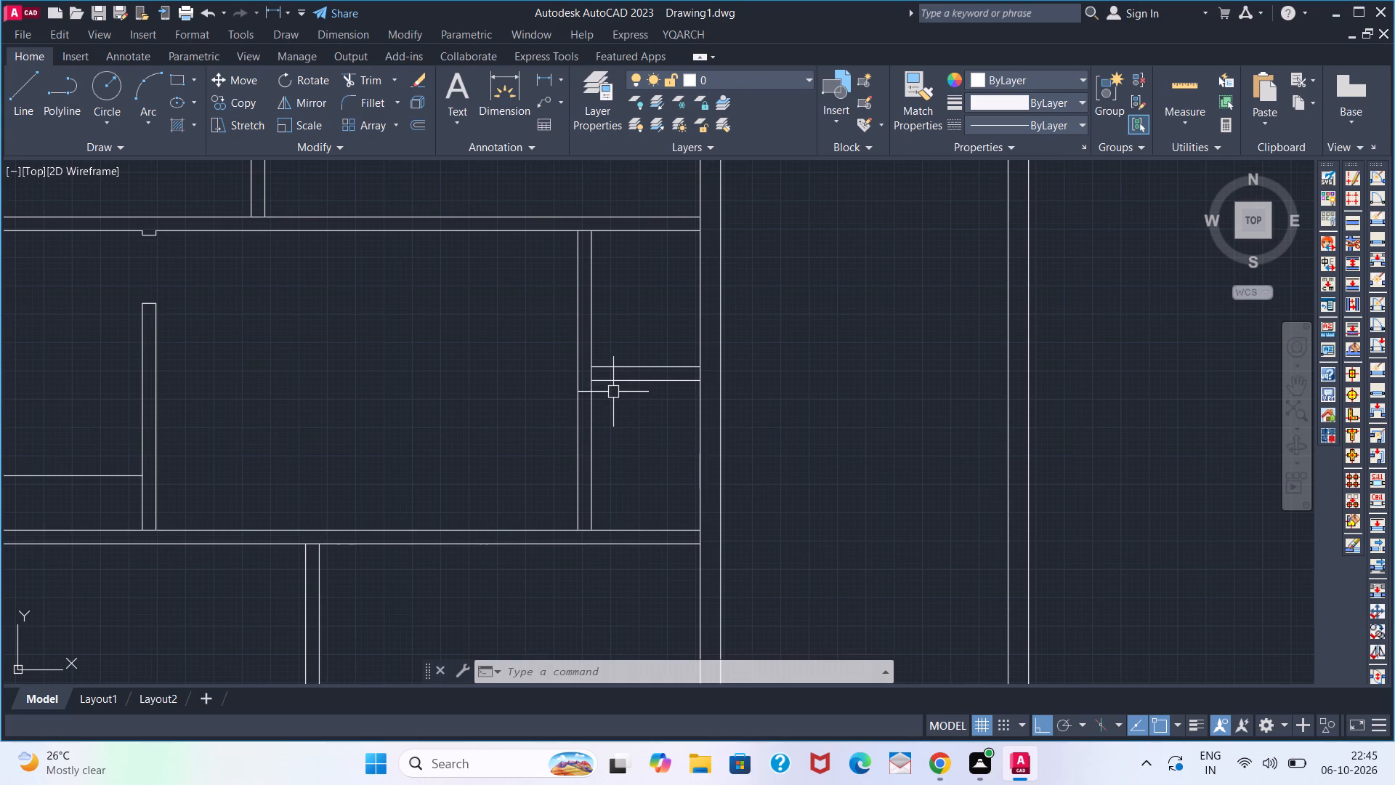
key(o)
key(Return)
key(2)
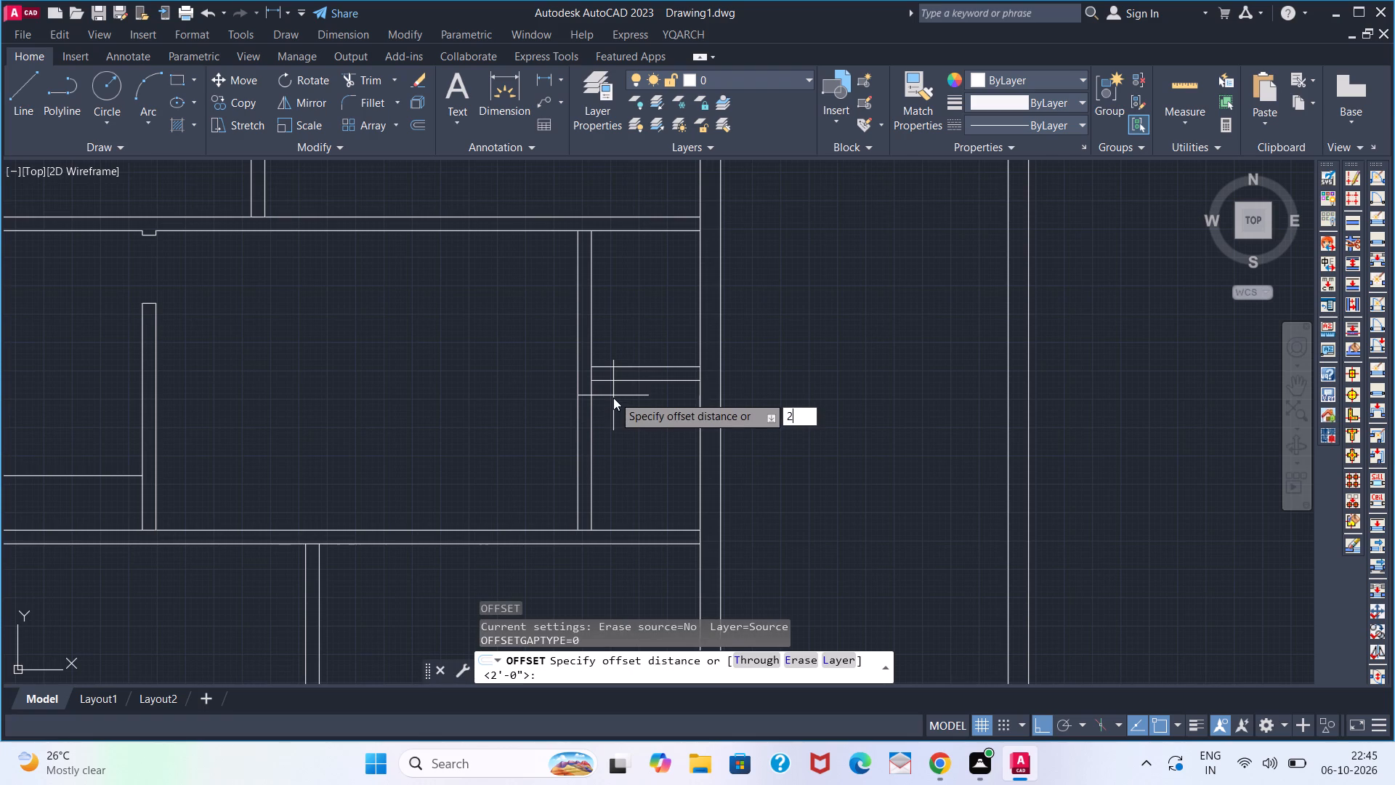
key(apostrophe)
key(8)
key(Return)
click(616, 385)
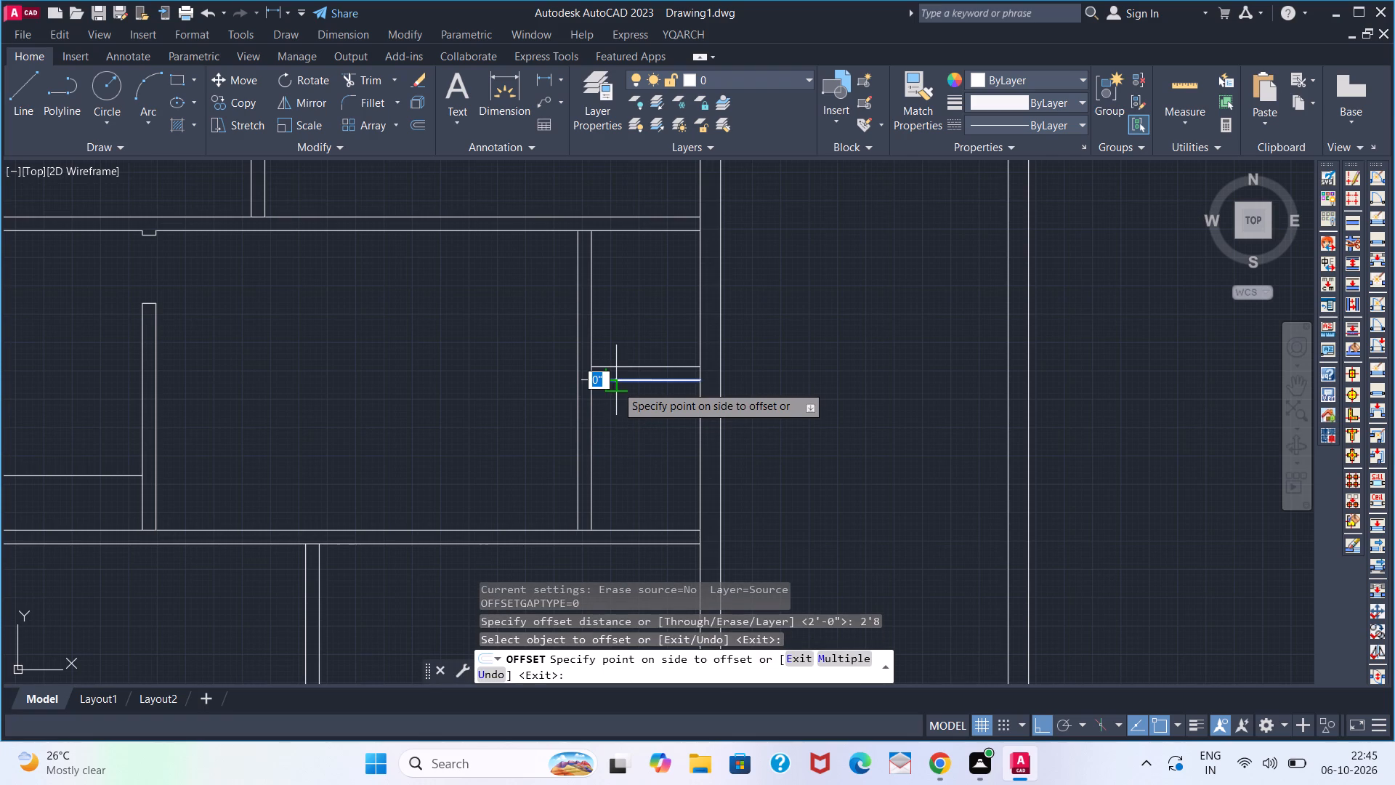
key(Escape)
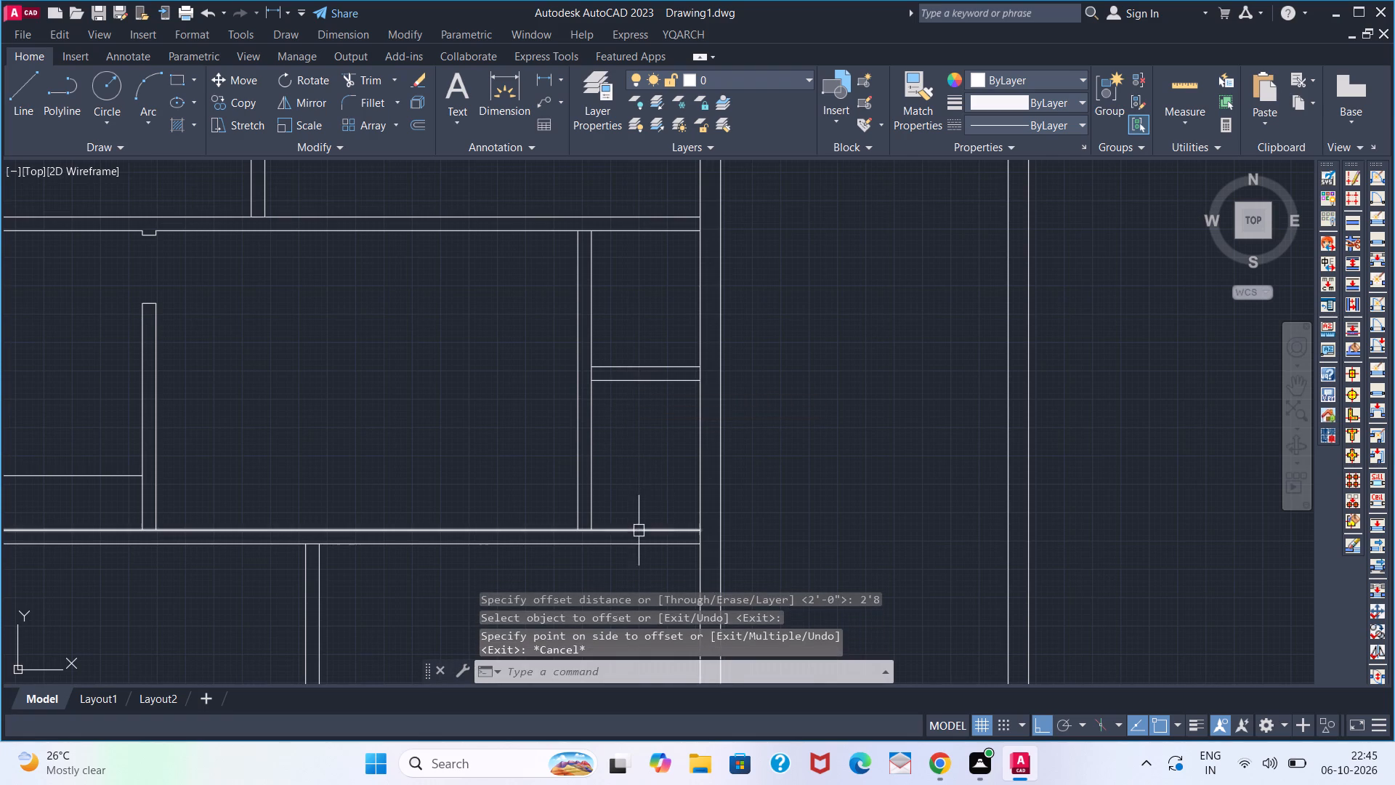
scroll(633, 483, down, 1)
middle_drag(635, 476, 660, 452)
key(space)
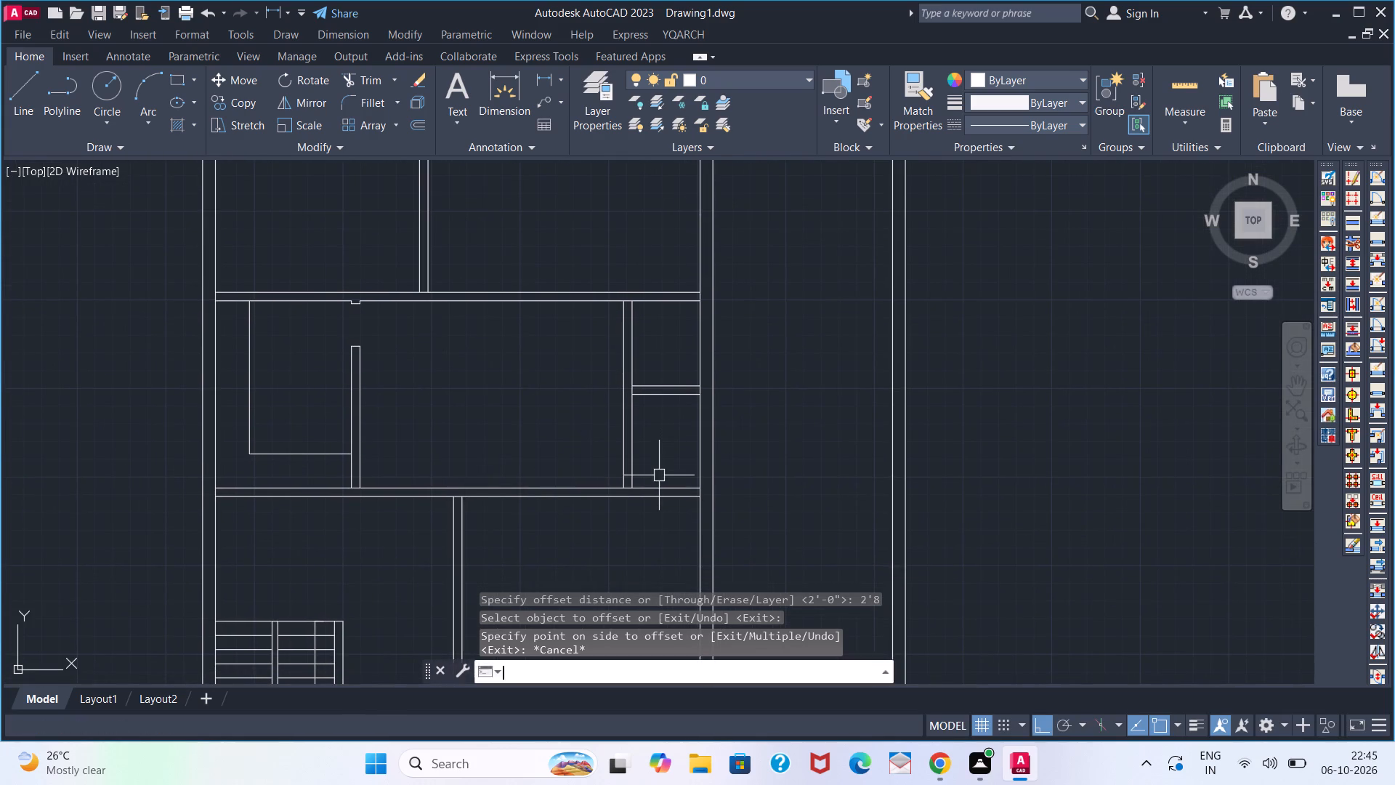
key(v)
key(Escape)
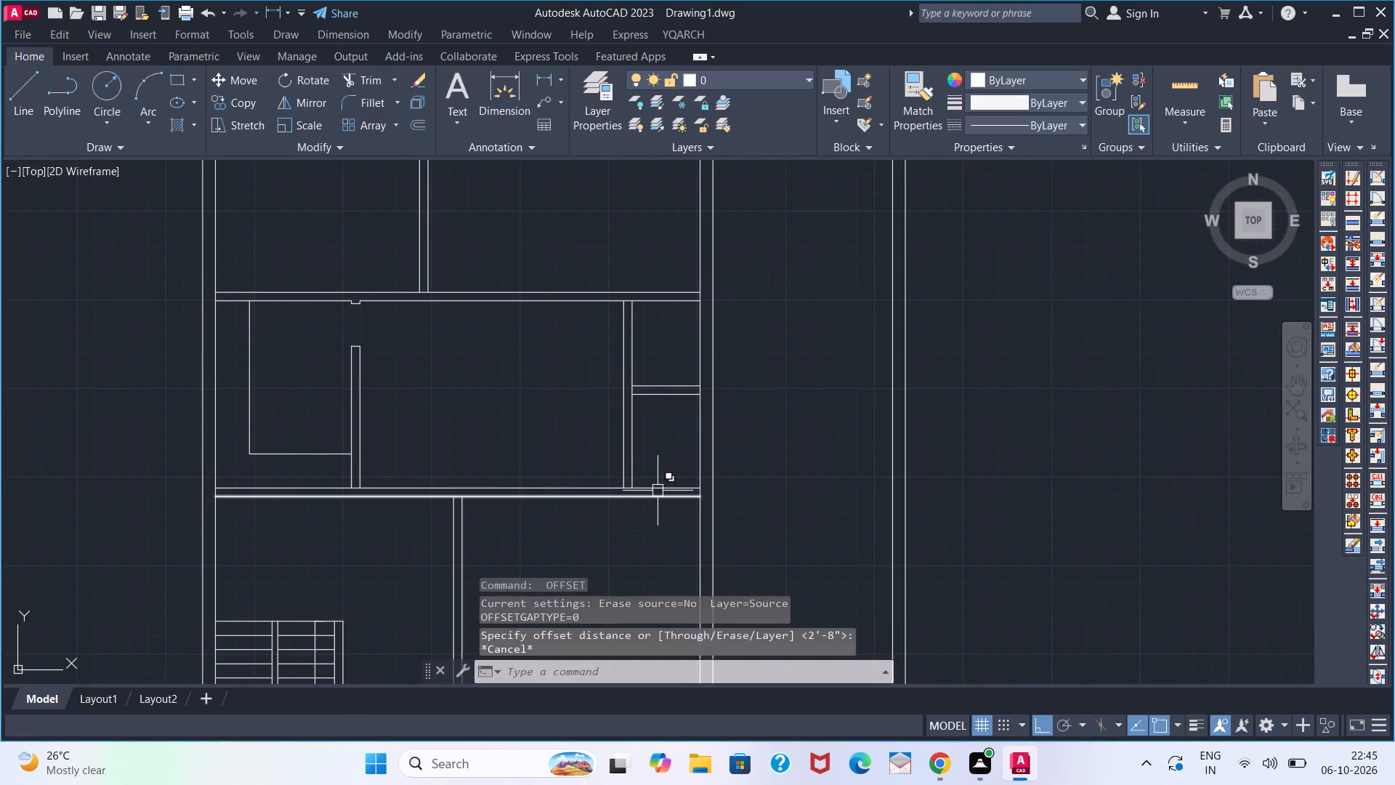
key(space)
key(space)
click(658, 486)
click(674, 444)
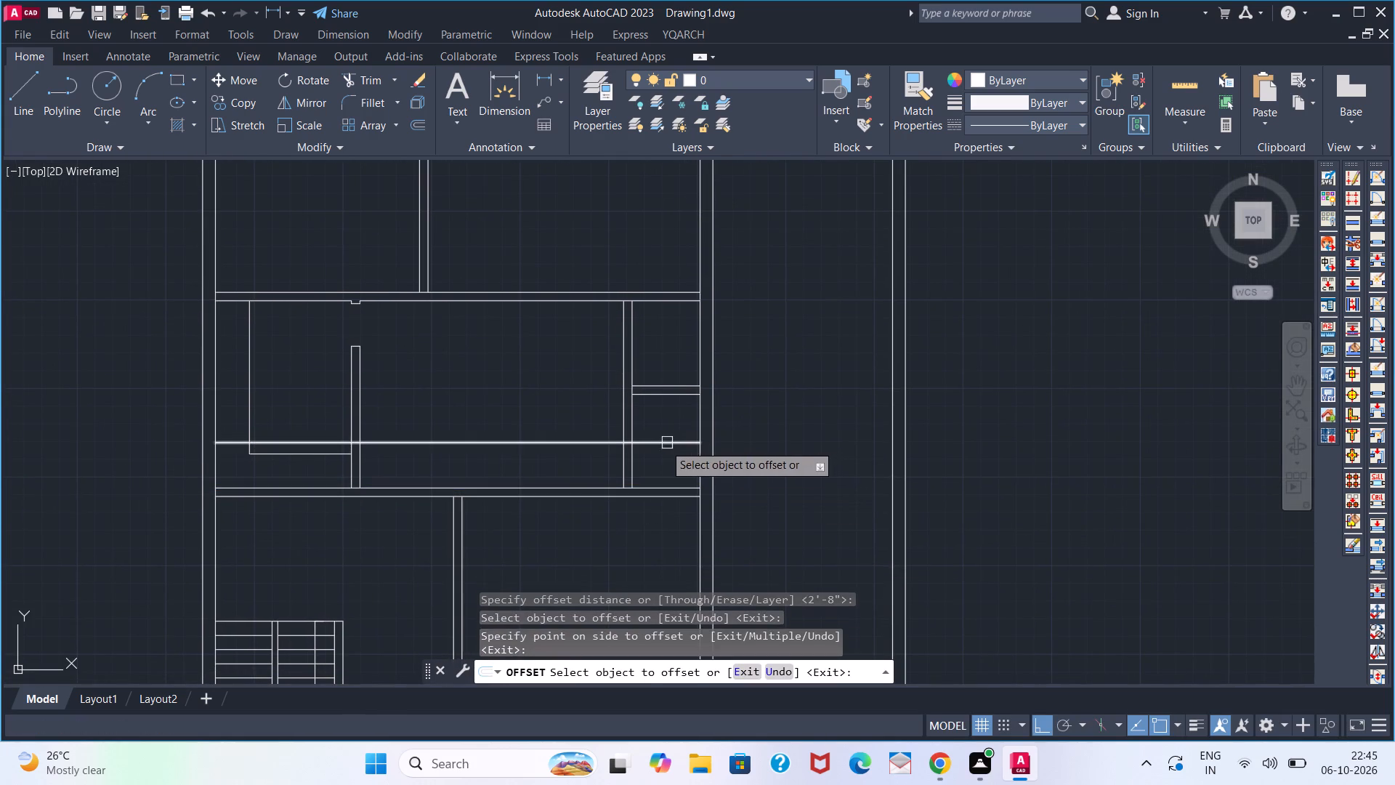
key(space)
Trim the small east rooms' west wall below the offset line and the offset line on both sides, leaving a door opening.
scroll(641, 454, up, 2)
text(TR)
key(space)
click(641, 454)
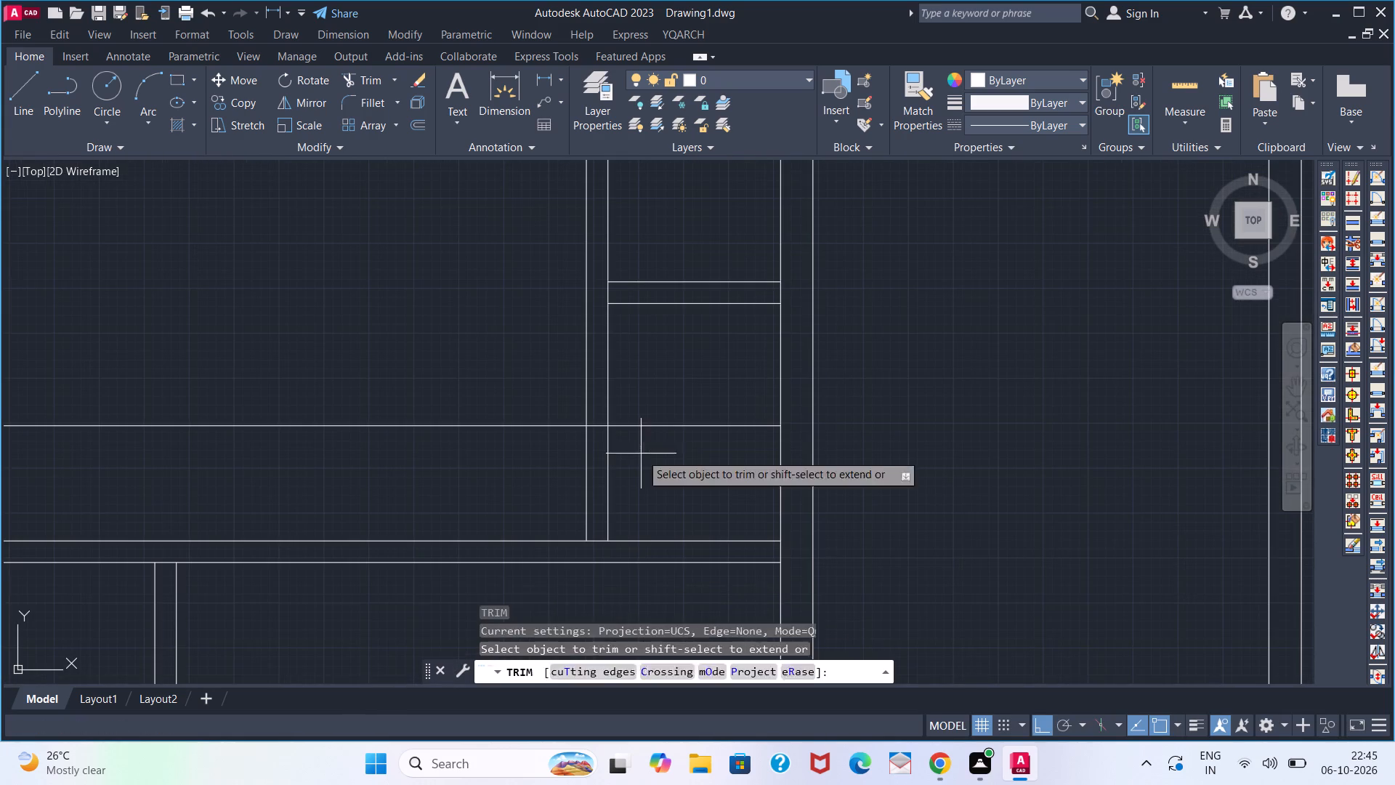
click(572, 467)
click(654, 424)
click(532, 424)
key(space)
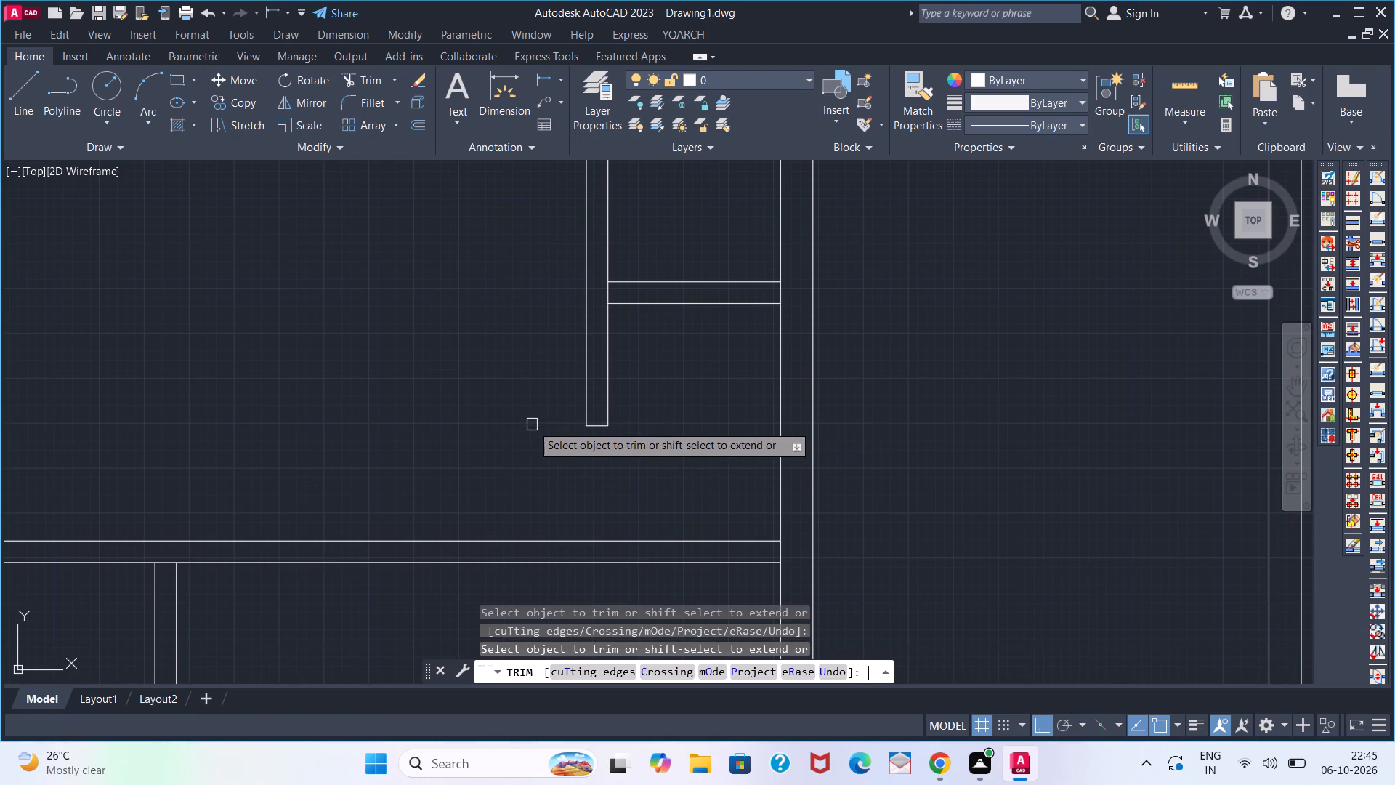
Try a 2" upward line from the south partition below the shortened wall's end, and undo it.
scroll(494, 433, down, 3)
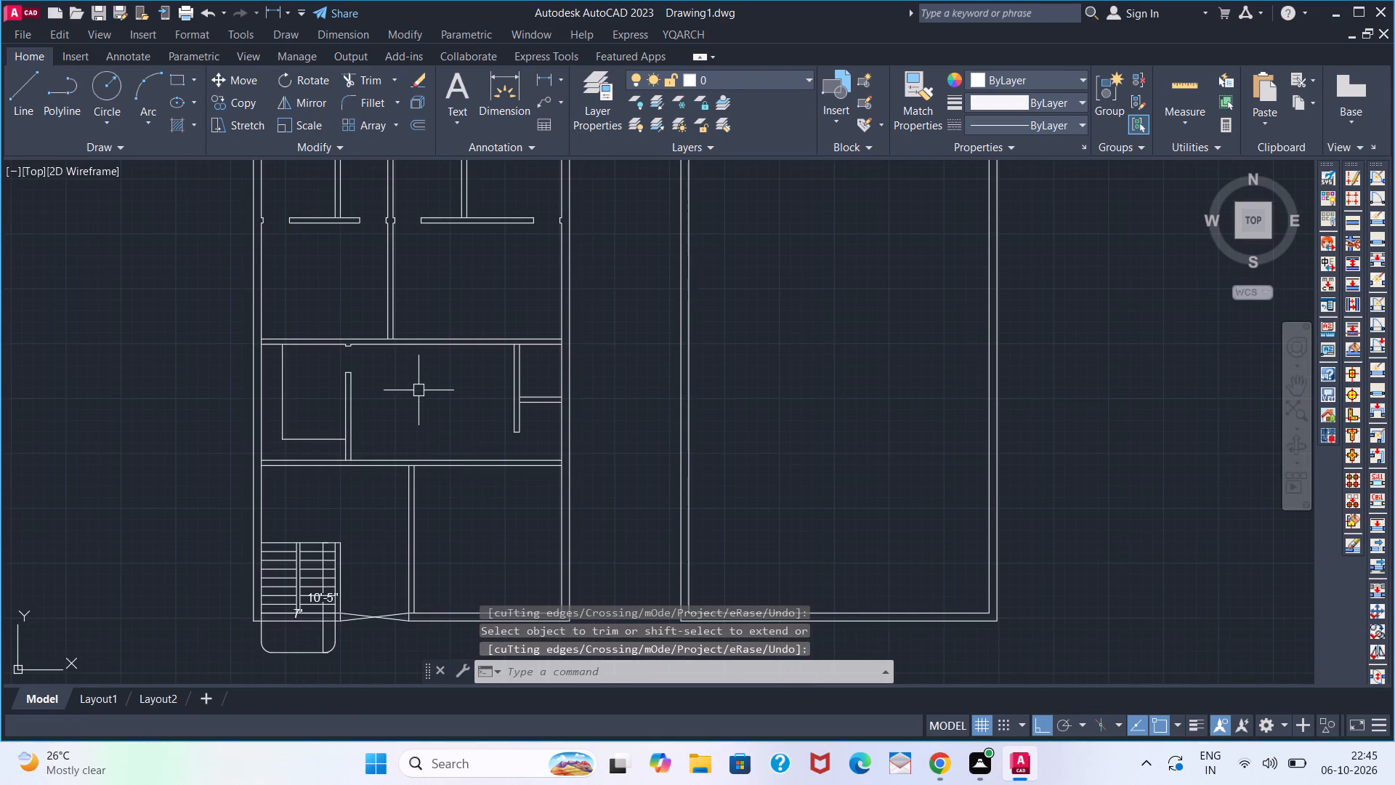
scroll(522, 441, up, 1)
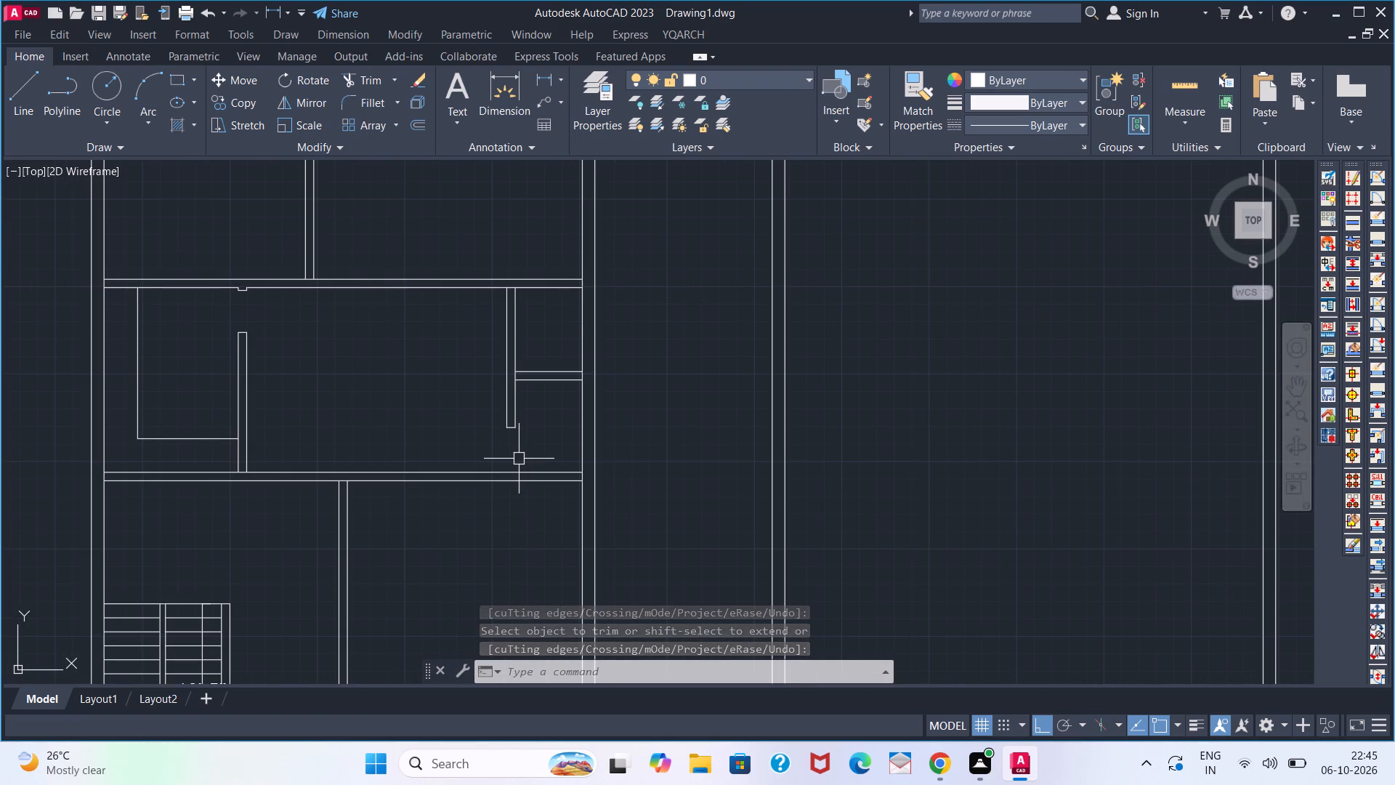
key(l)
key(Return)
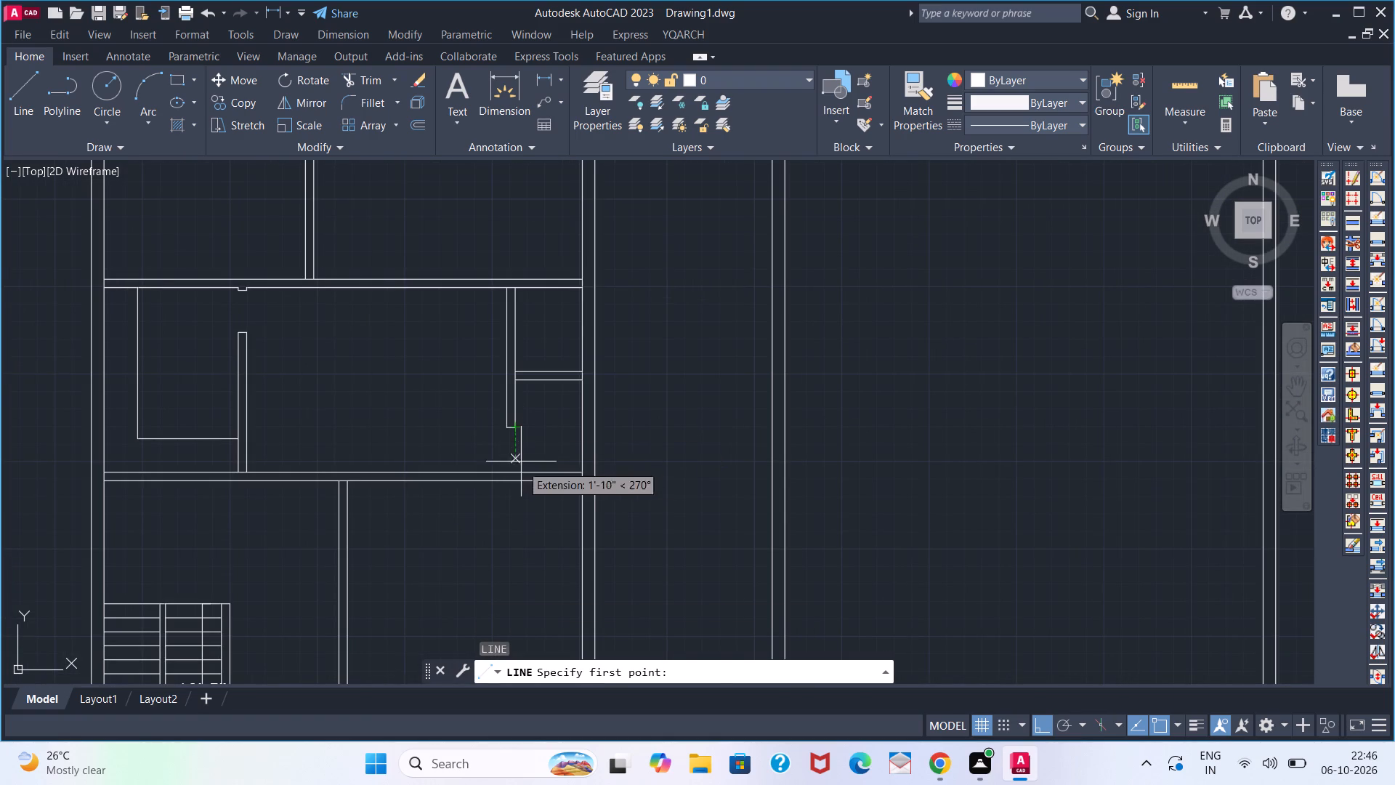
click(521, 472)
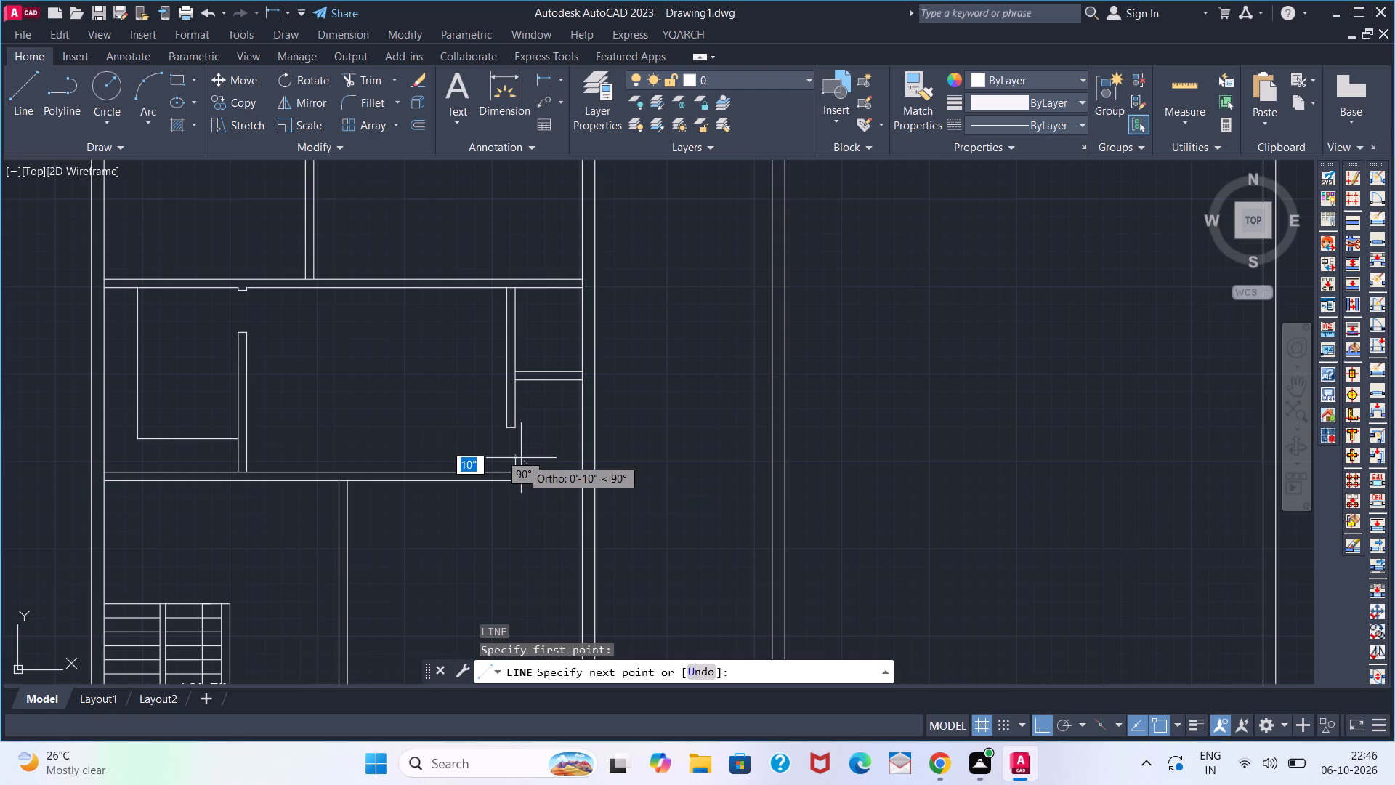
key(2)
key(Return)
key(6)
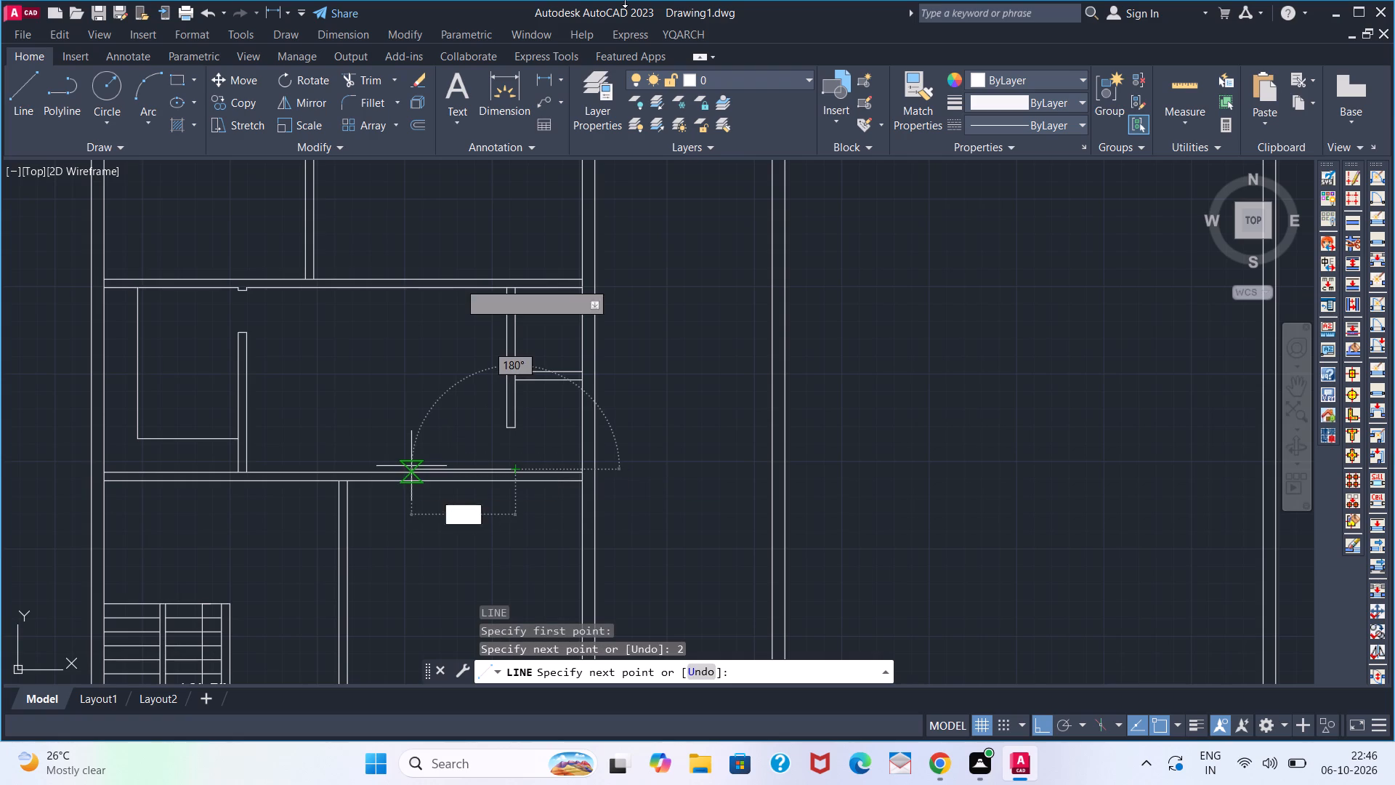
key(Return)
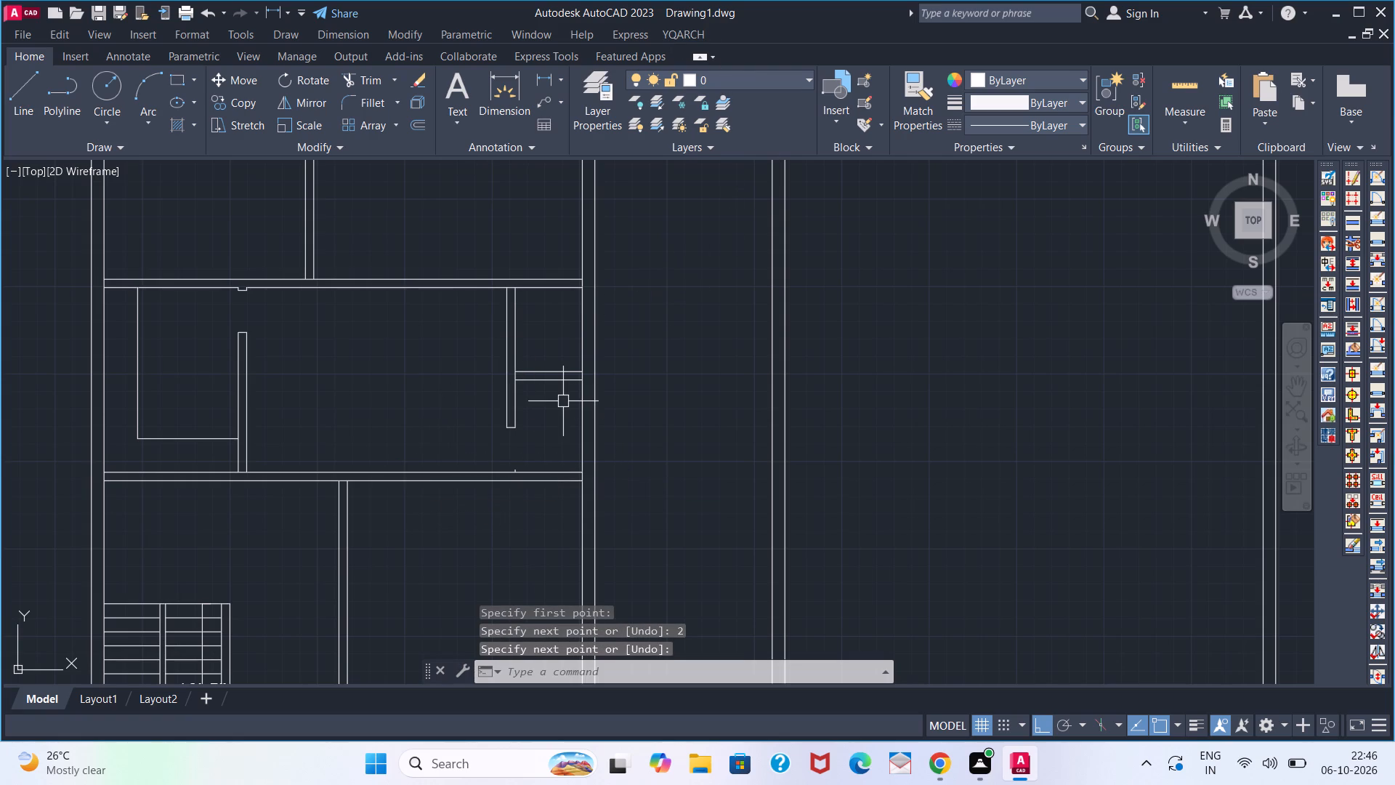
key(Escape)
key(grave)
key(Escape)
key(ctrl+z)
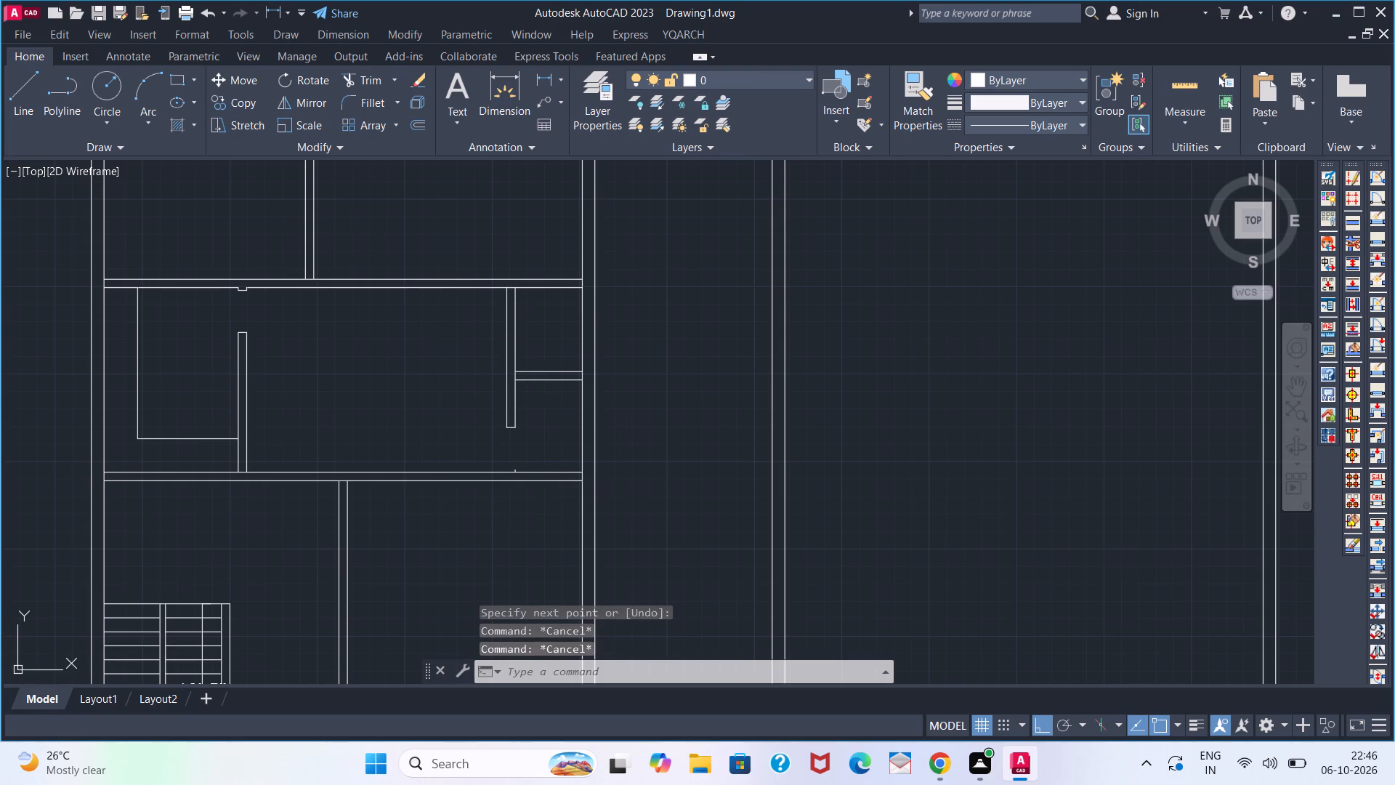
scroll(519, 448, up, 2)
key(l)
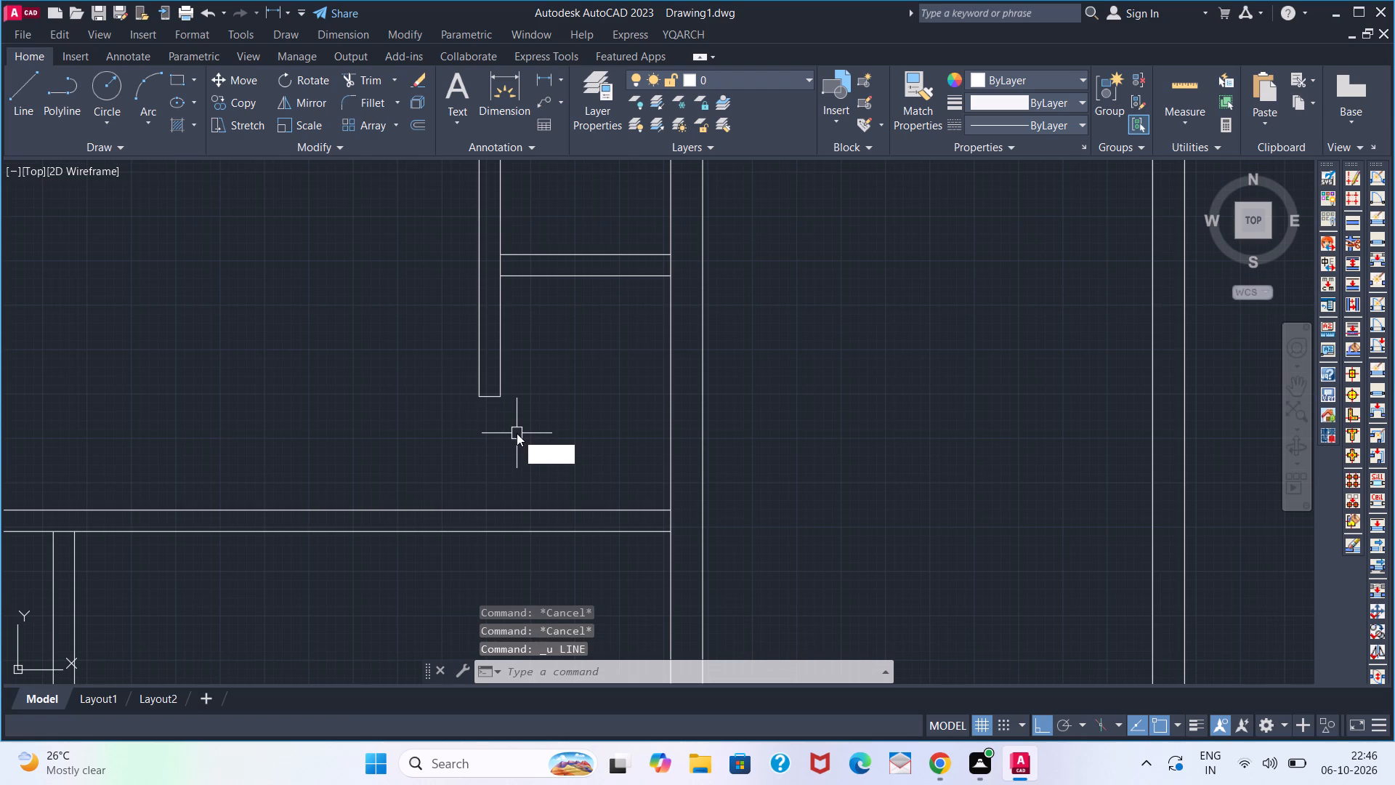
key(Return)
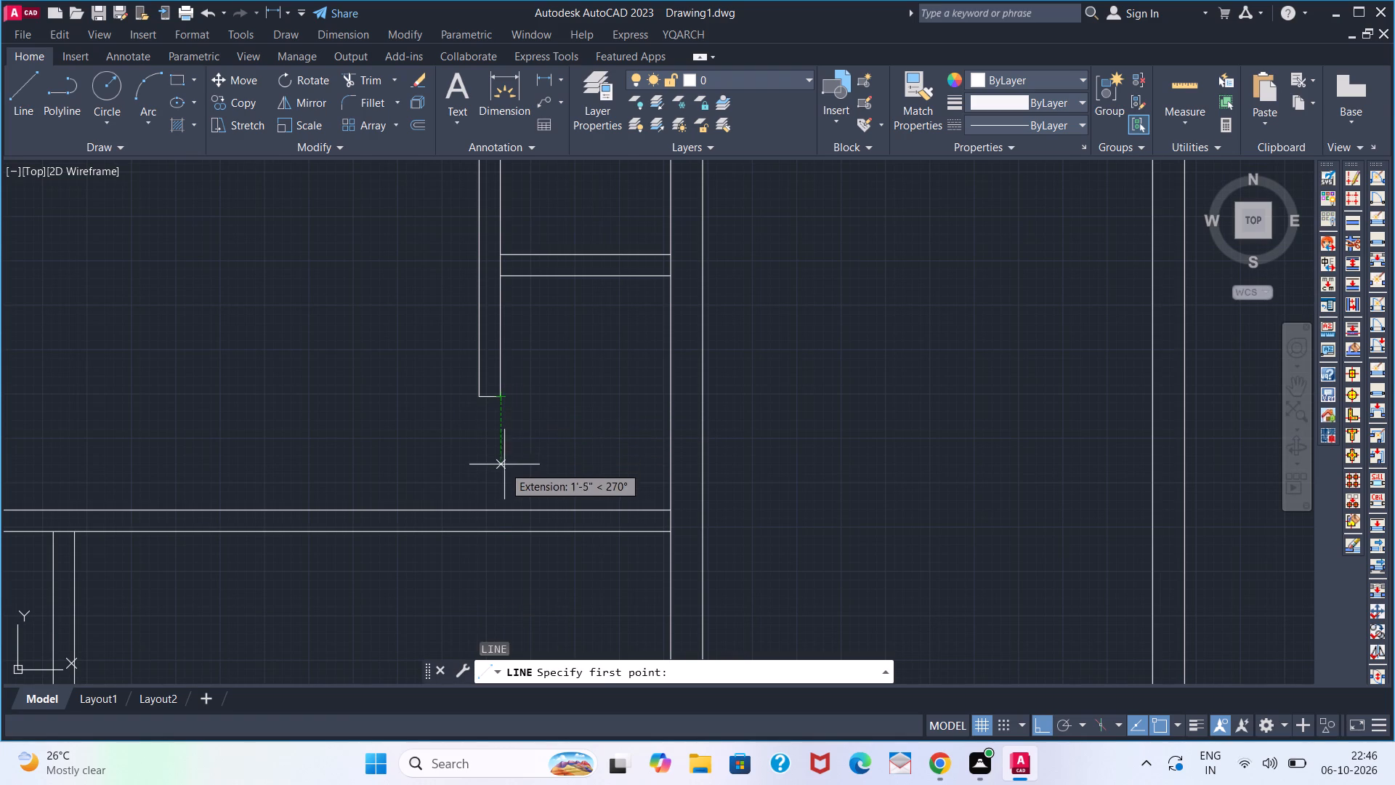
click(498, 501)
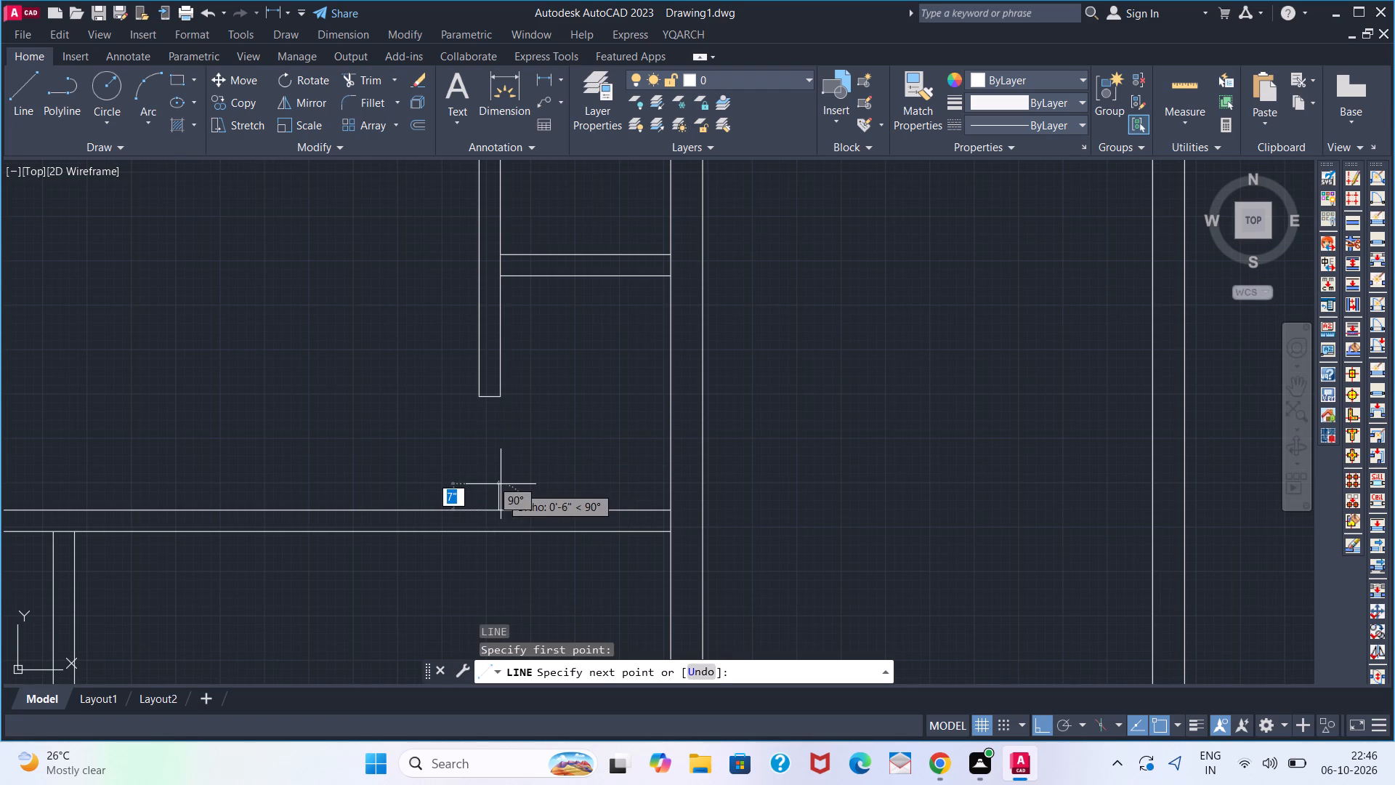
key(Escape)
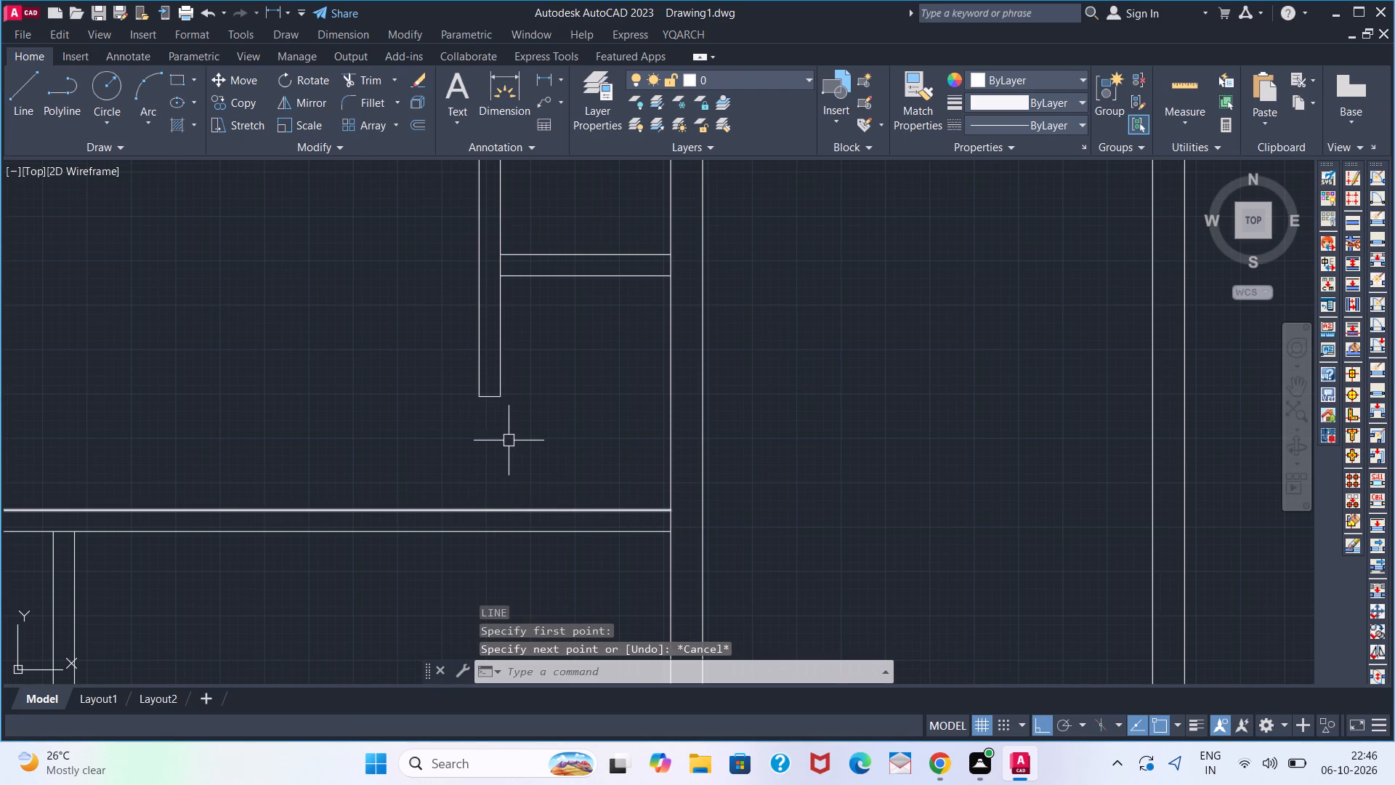
Draw a jamb 2" high and 6" wide on the south partition's upper line, aligned below the shortened east rooms' wall.
key(space)
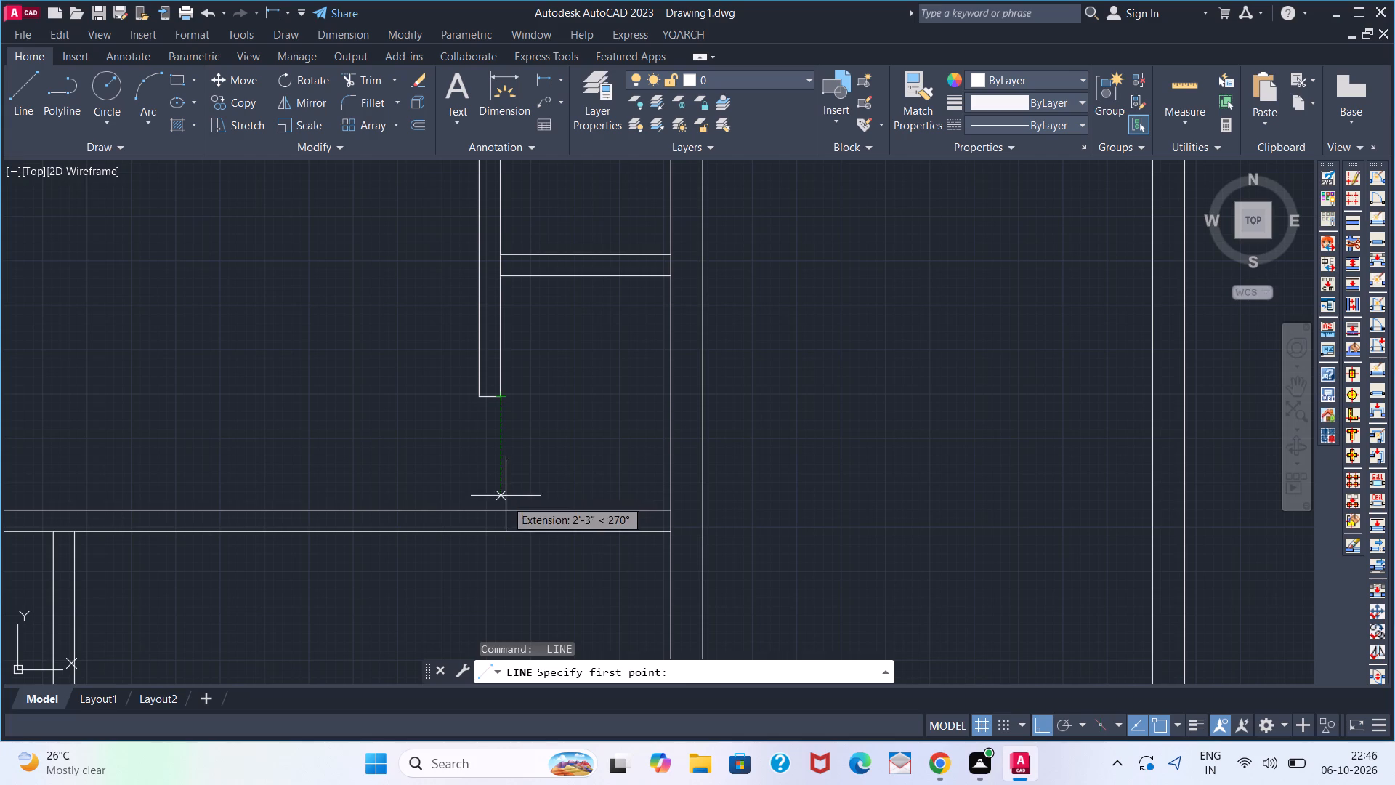
click(506, 502)
key(6)
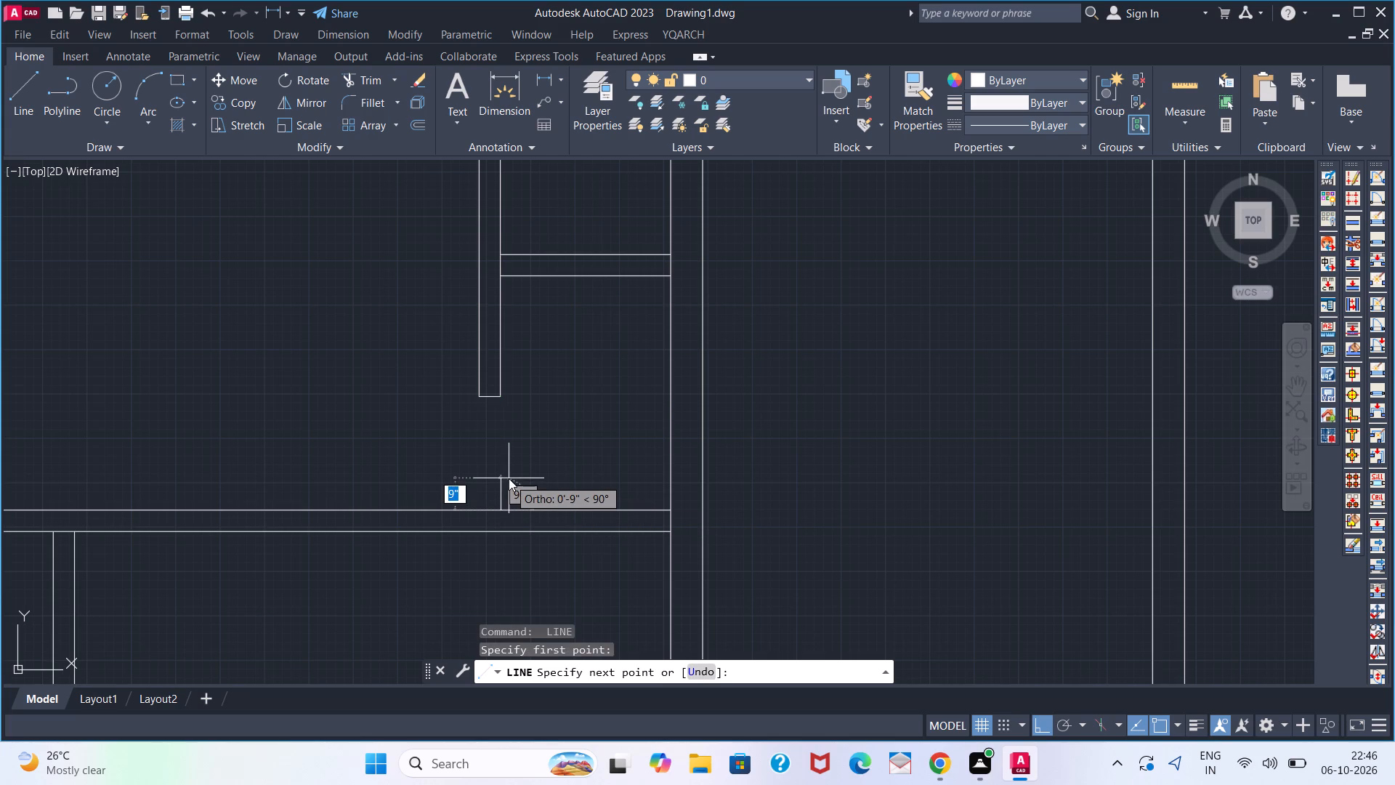
key(Return)
key(ctrl+z)
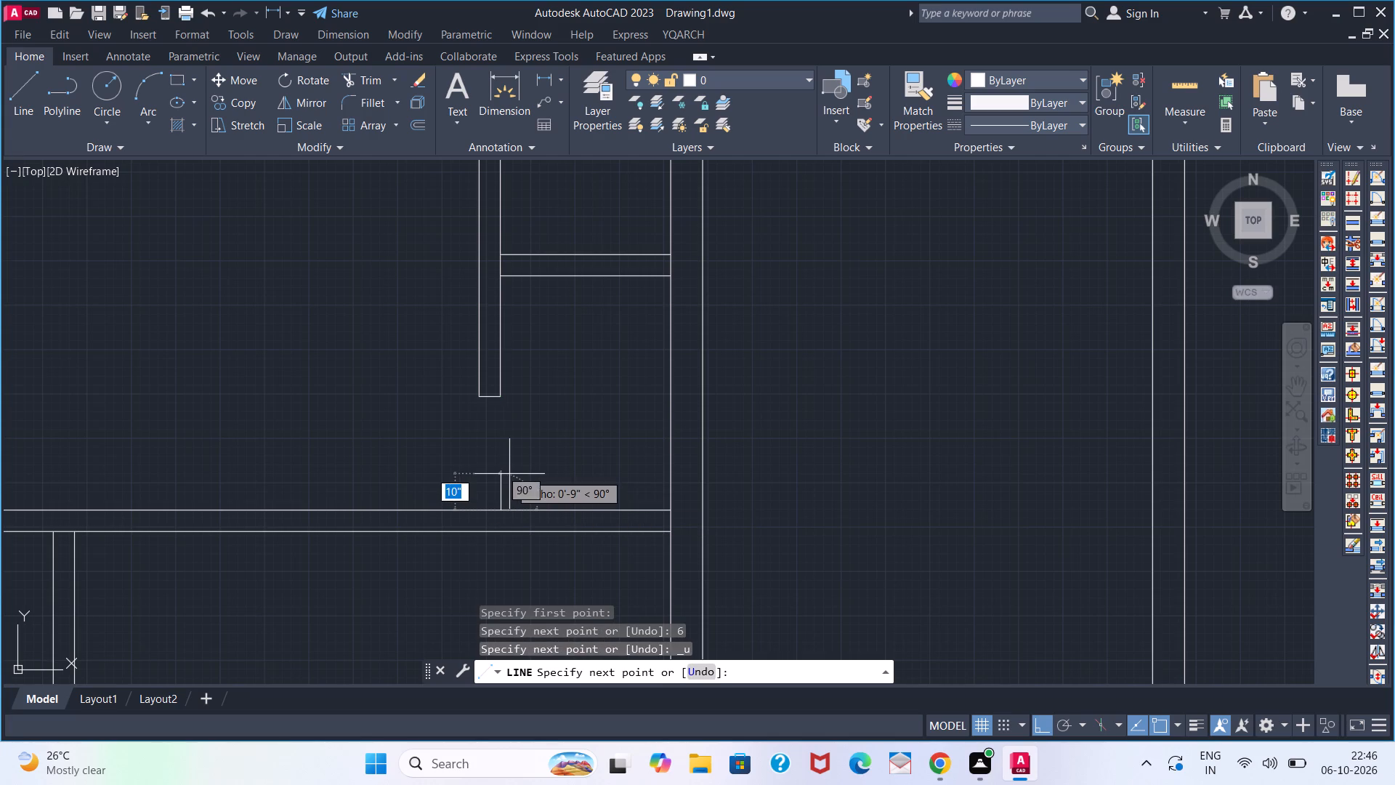
key(2)
key(Return)
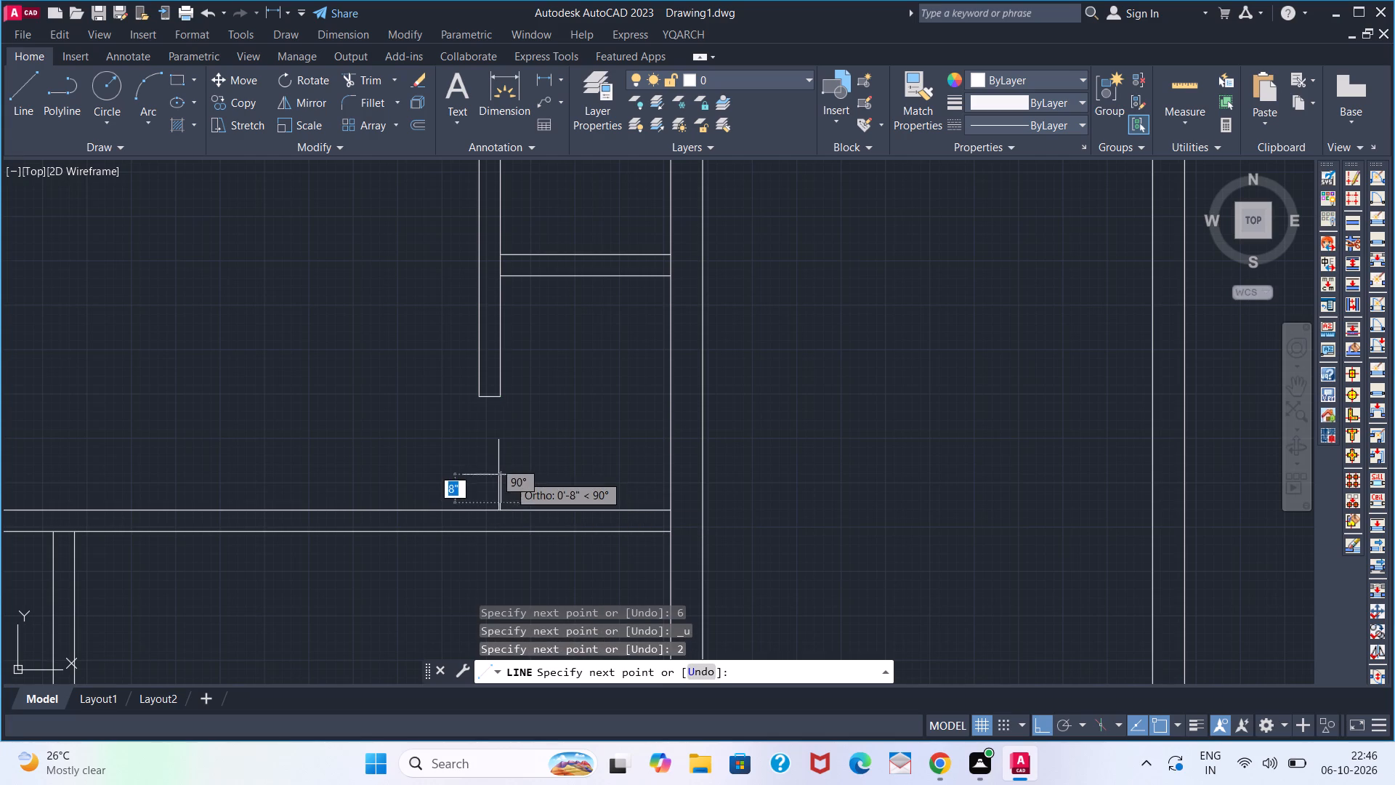
key(6)
key(Return)
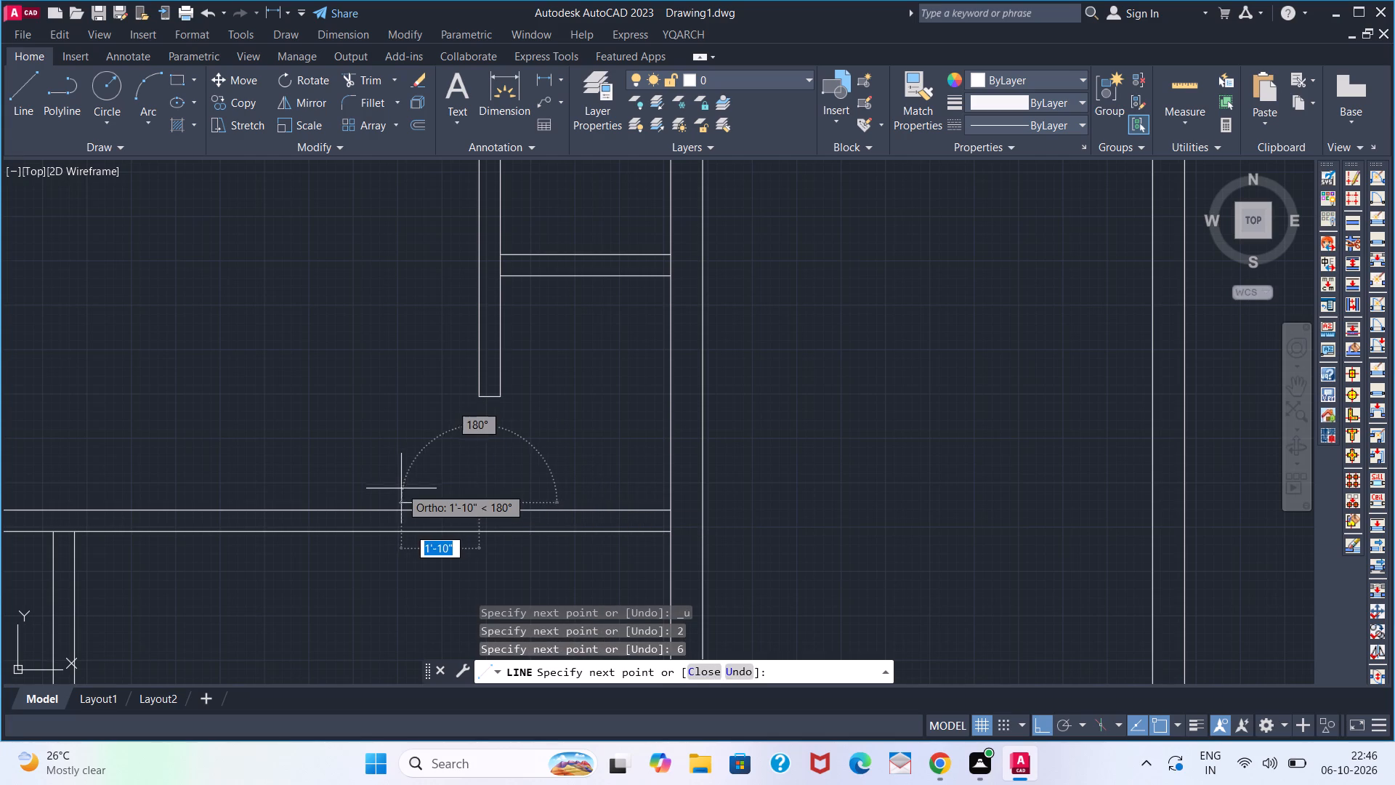
scroll(477, 516, up, 3)
click(477, 500)
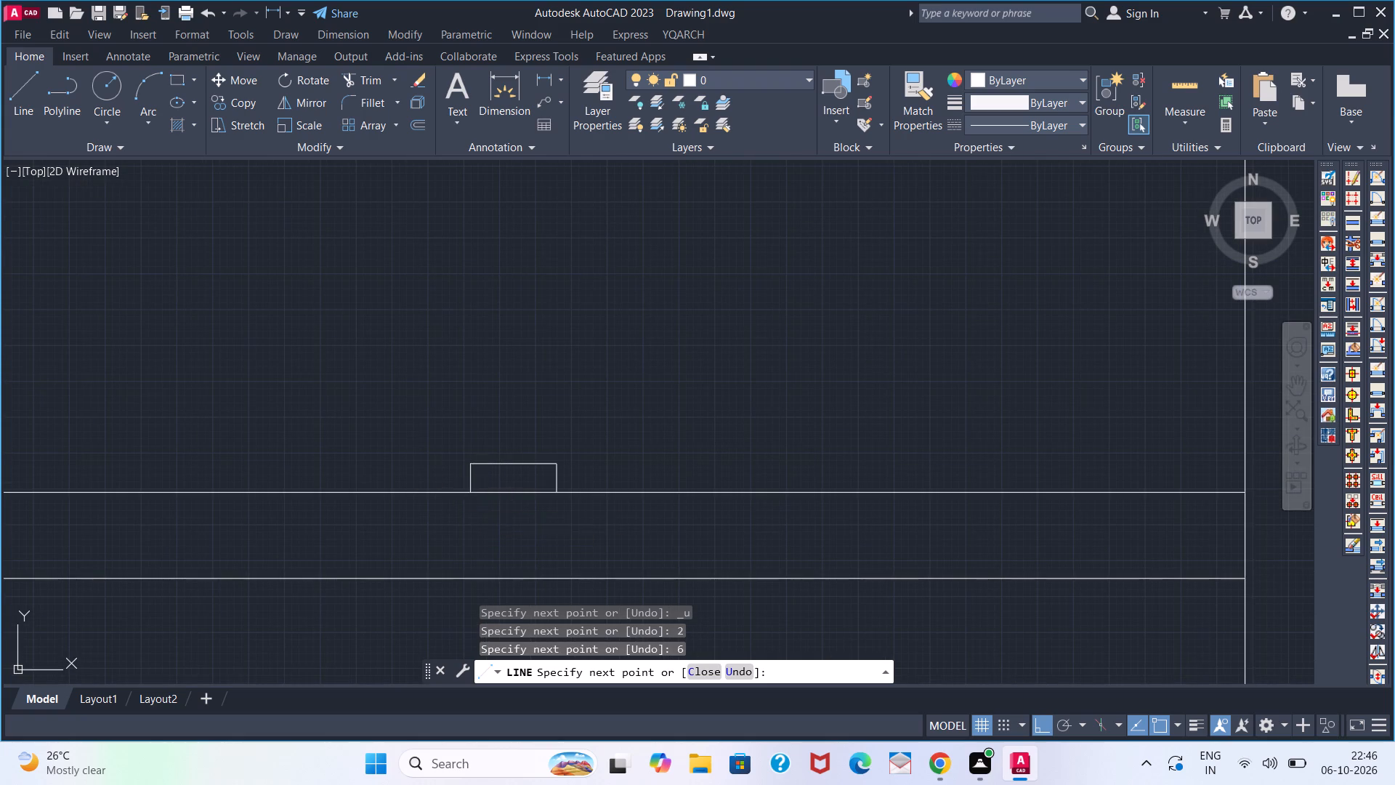
key(space)
Trim the partition's upper line between the two sides of the new jamb.
text(TR)
key(space)
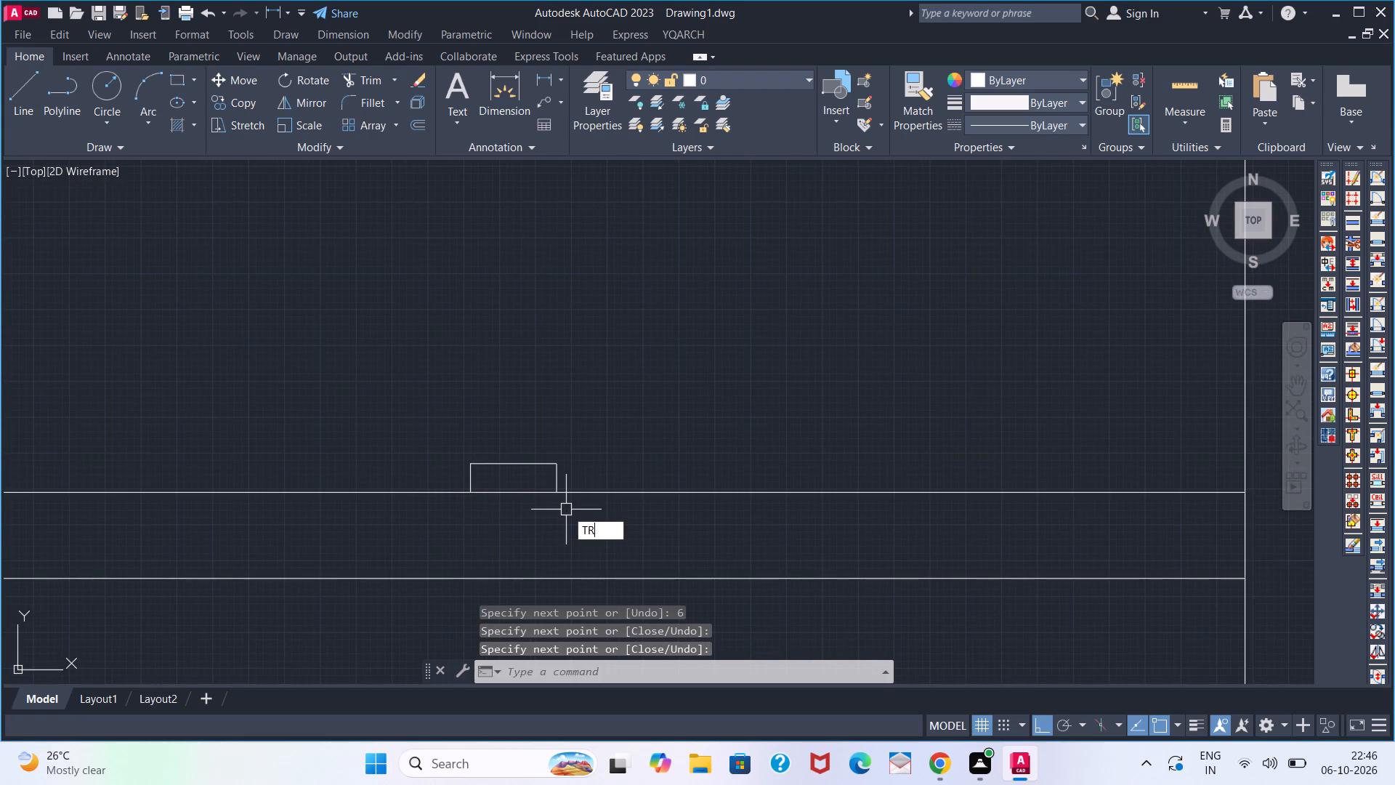
click(509, 493)
key(space)
Extend the west line of the south room's vertical wall up to the upper line of the horizontal partition.
scroll(509, 493, down, 4)
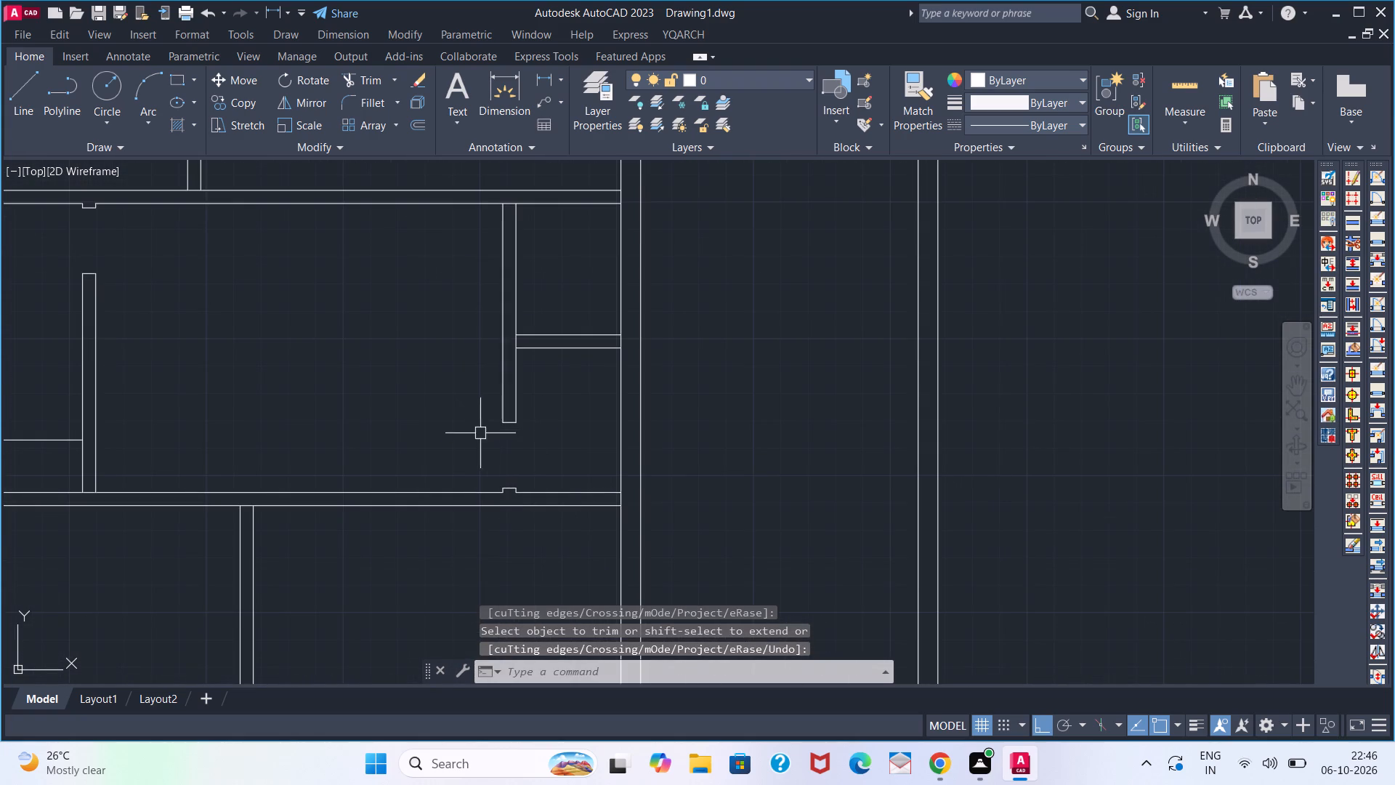
middle_drag(511, 389, 511, 500)
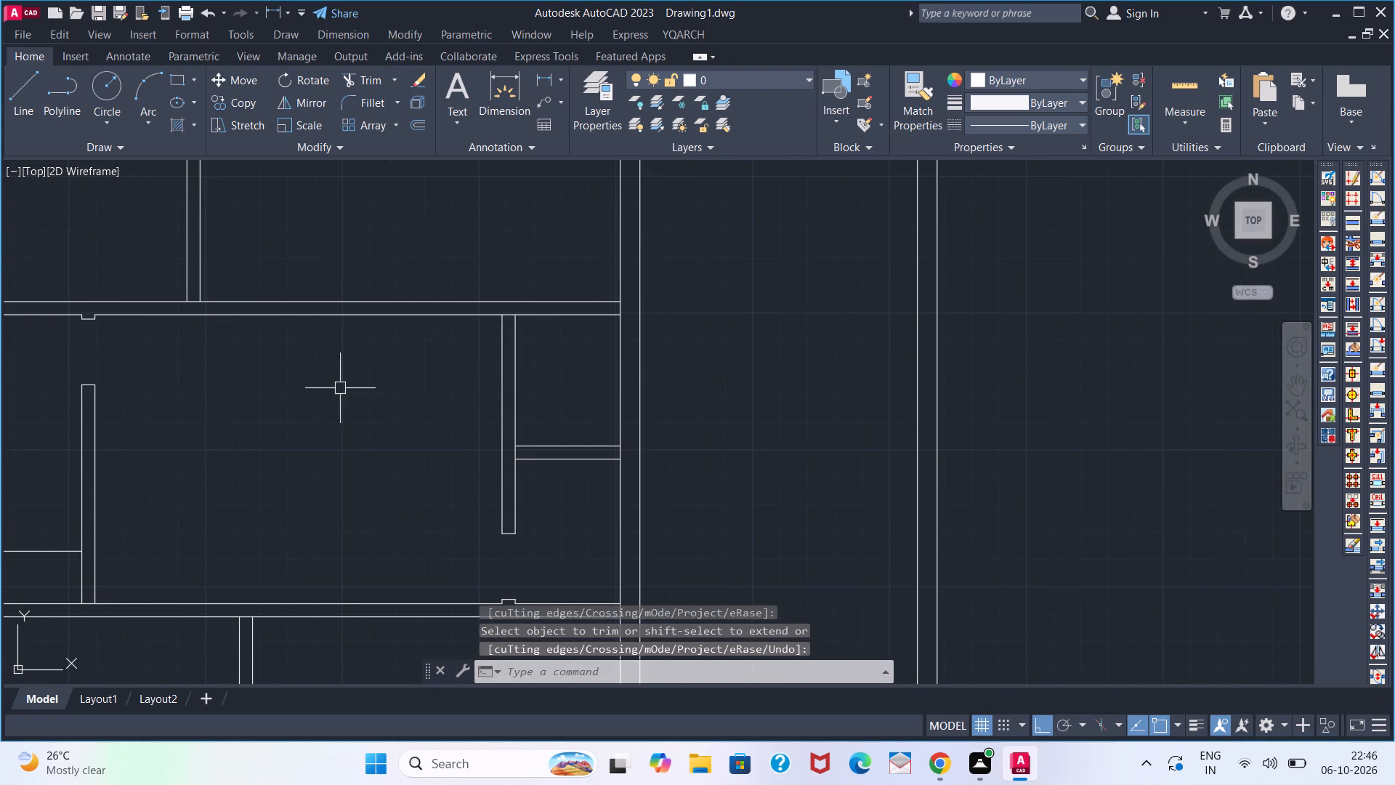
scroll(335, 445, down, 2)
middle_drag(387, 460, 459, 451)
middle_drag(403, 520, 474, 429)
scroll(399, 418, up, 2)
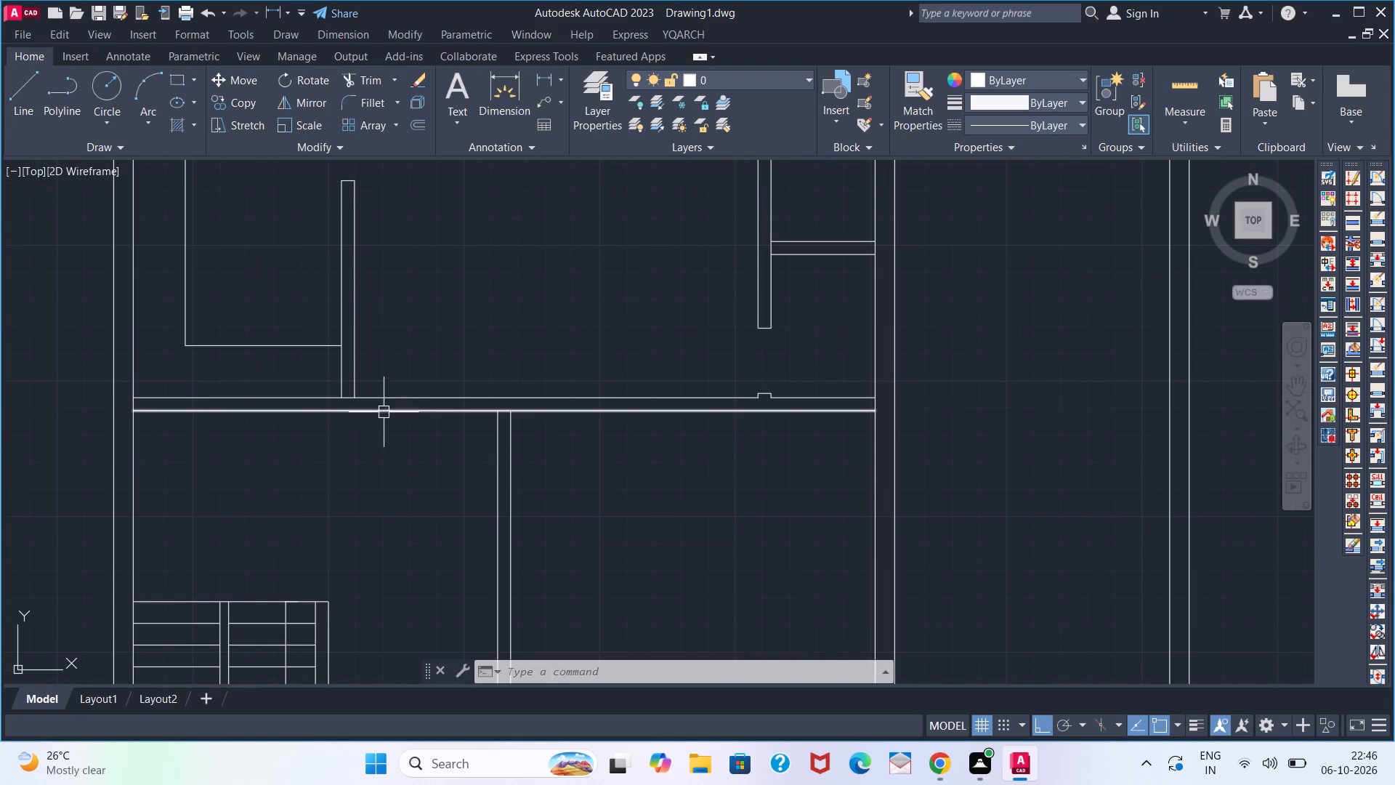
key(e)
text(X)
key(space)
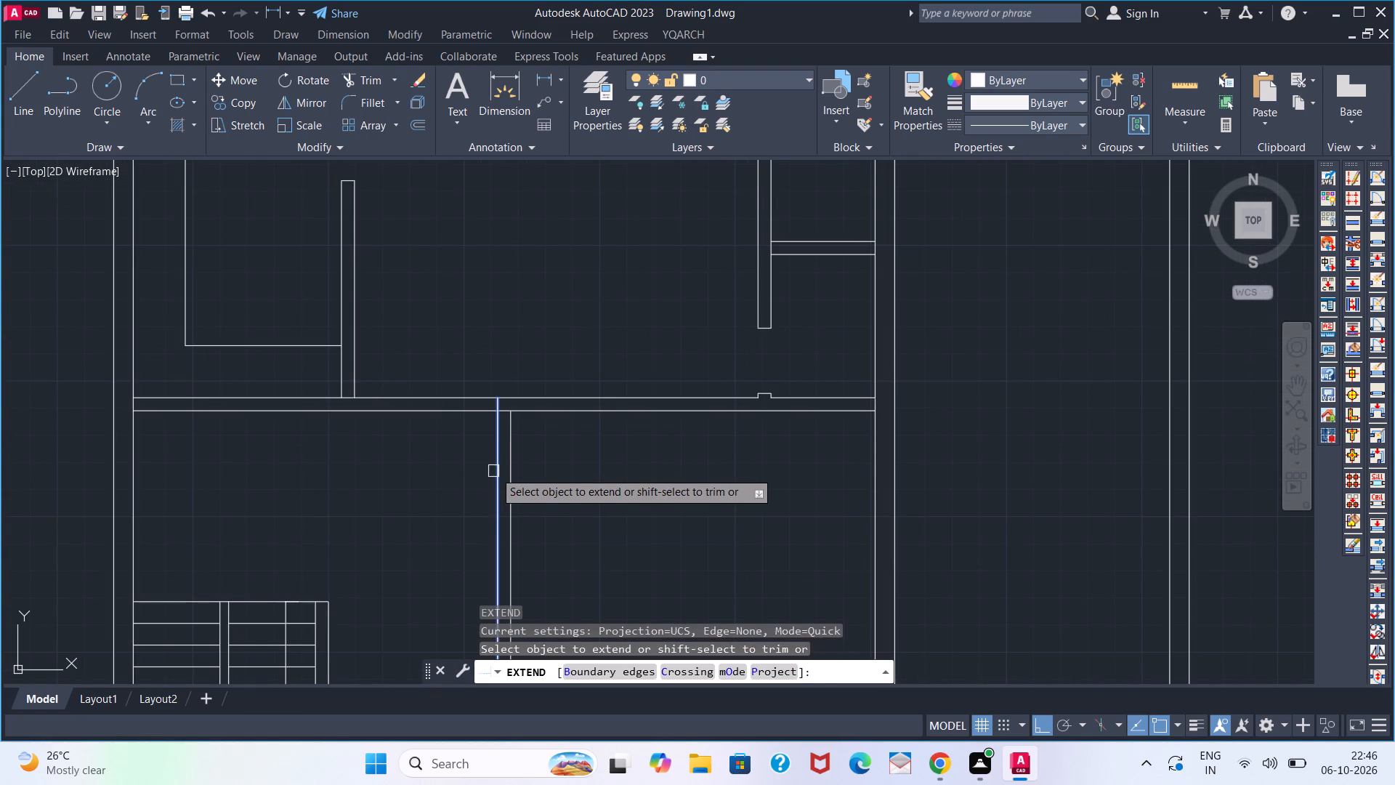
click(498, 470)
key(space)
Offset the extended west line of the vertical wall 4' toward the staircase side.
key(o)
key(Return)
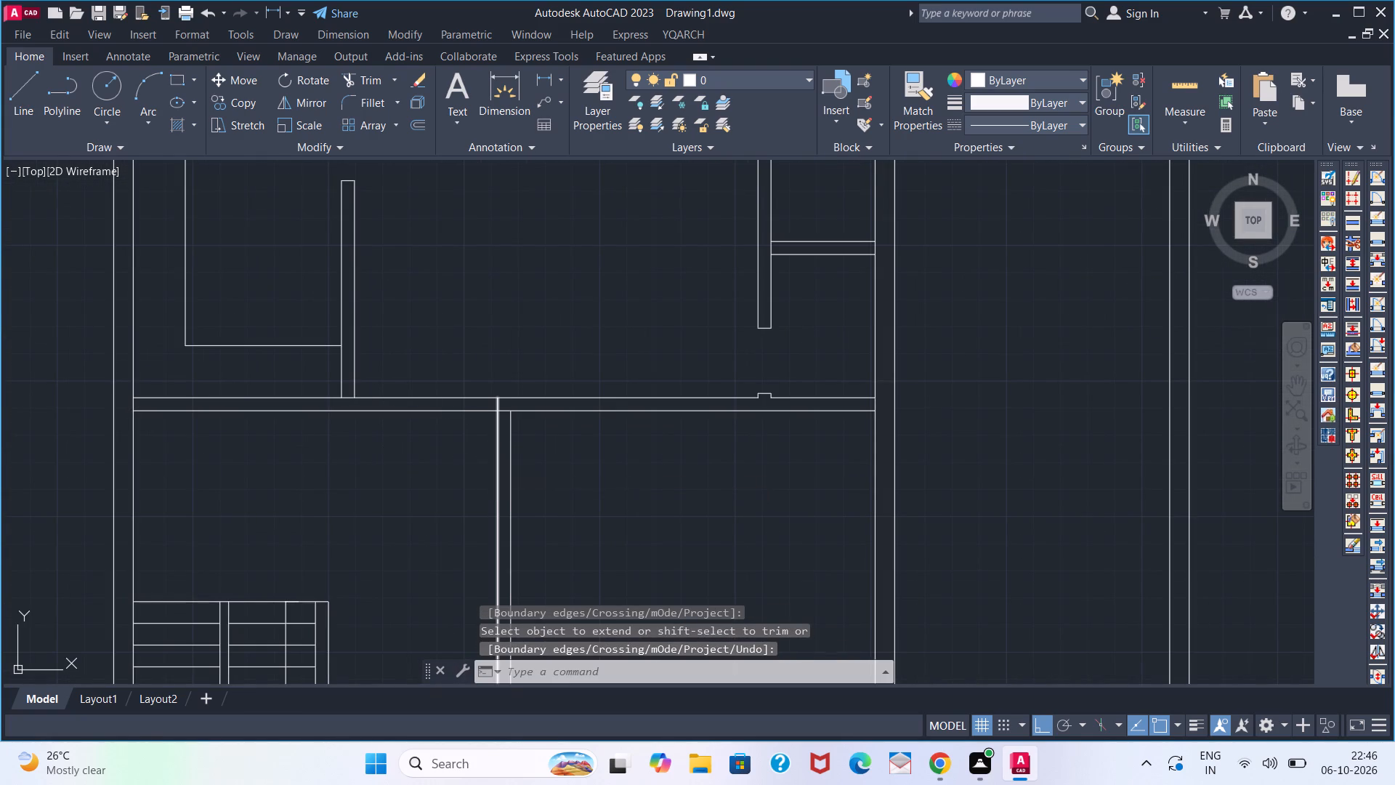
key(4)
key(apostrophe)
key(Return)
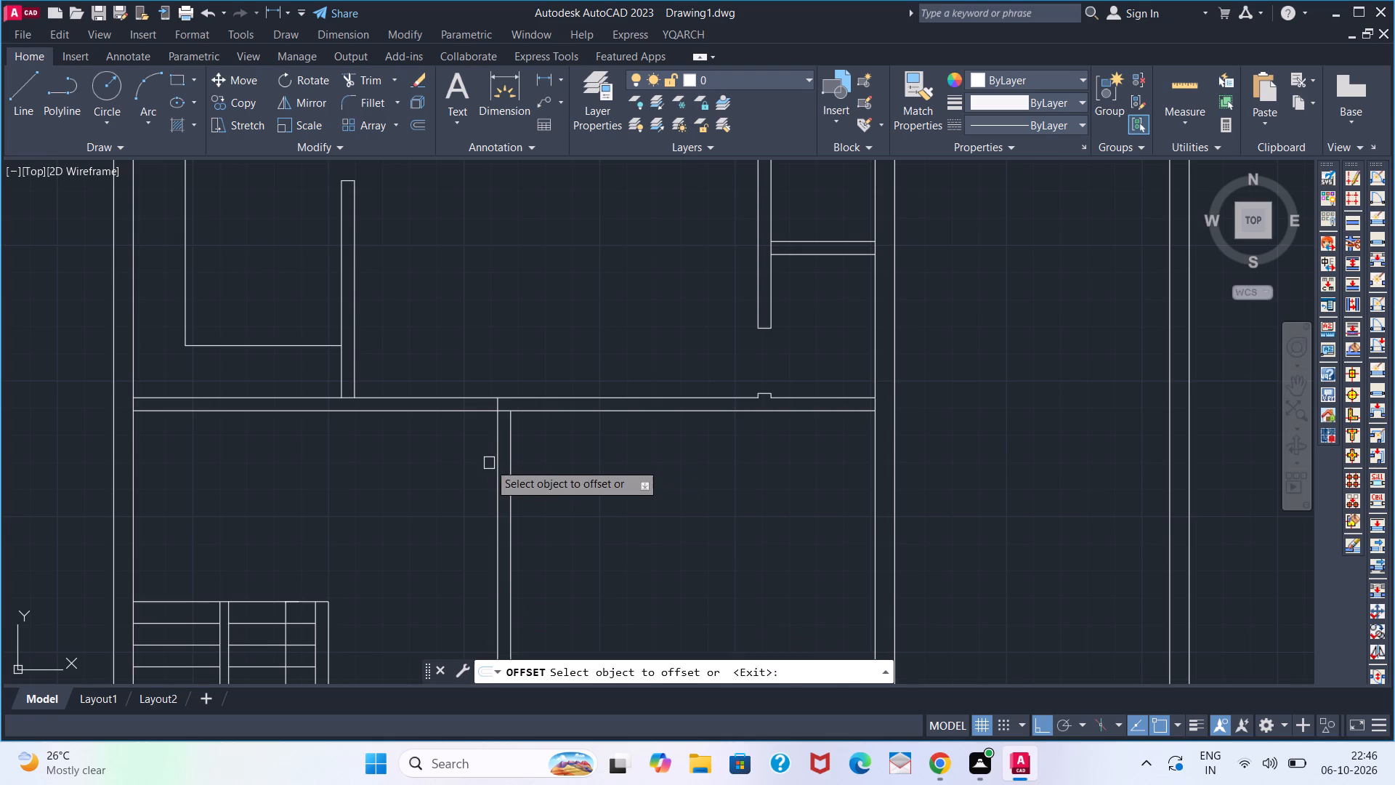
click(494, 468)
click(434, 468)
key(space)
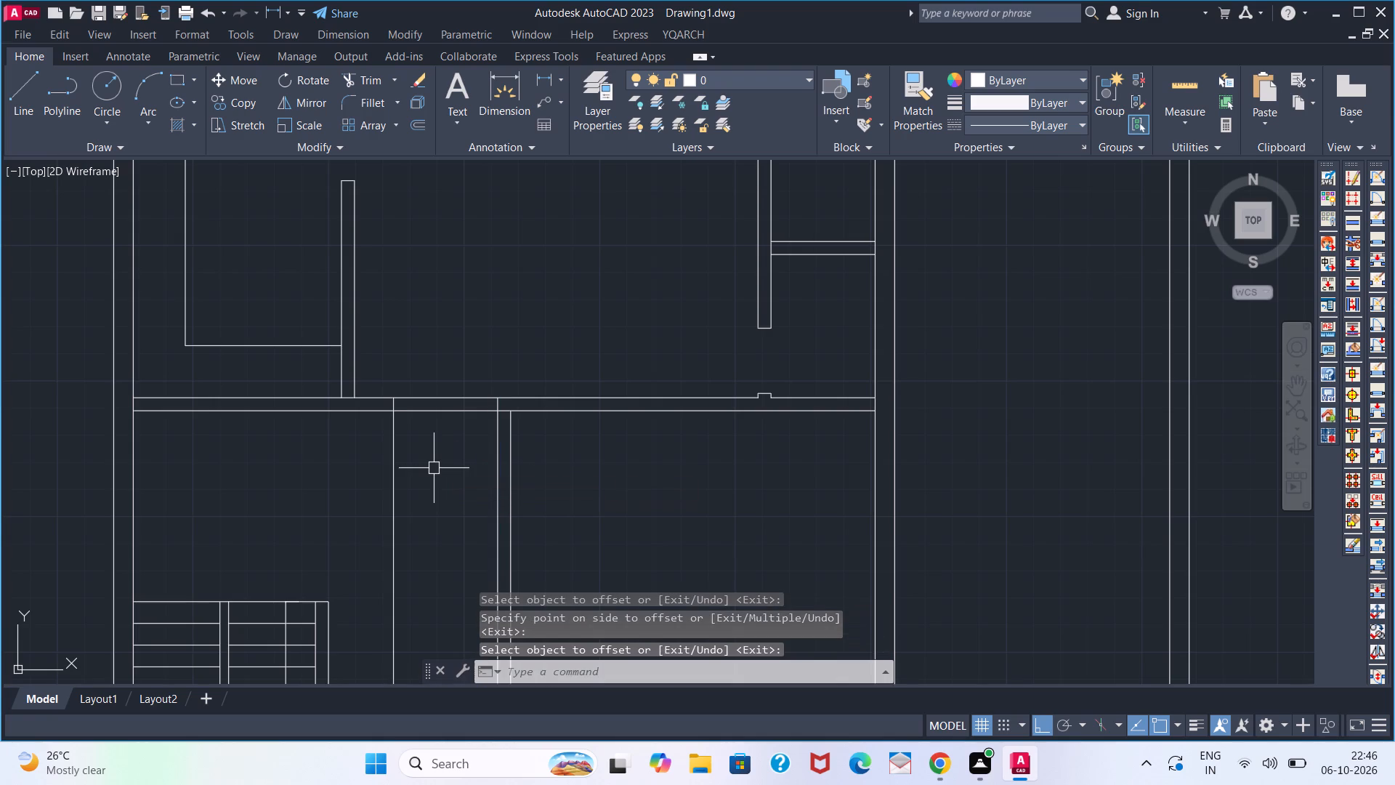
Trim both partition lines between the offset line and the vertical wall, and the offset line below the partition, leaving a door opening.
text(TR)
key(space)
click(434, 468)
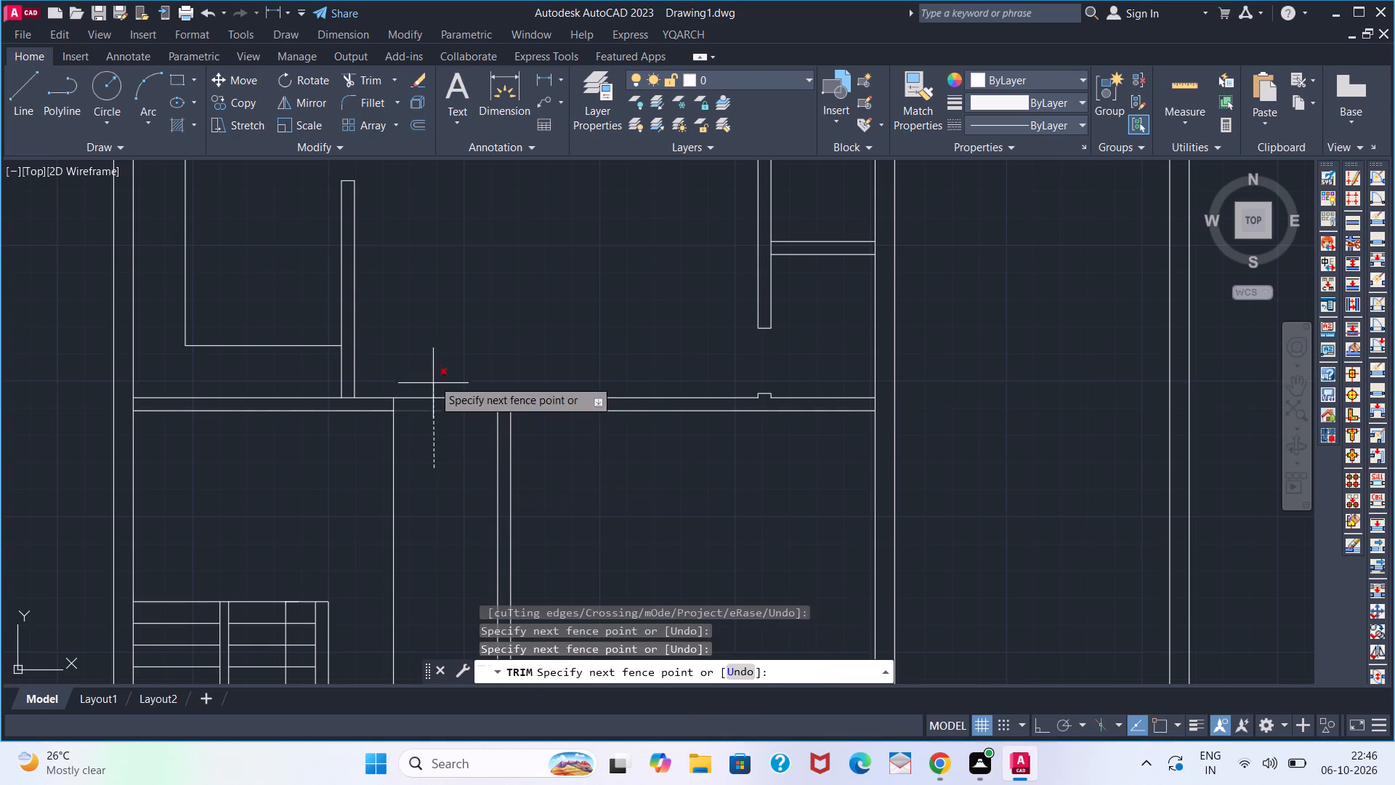
click(433, 379)
click(396, 491)
key(space)
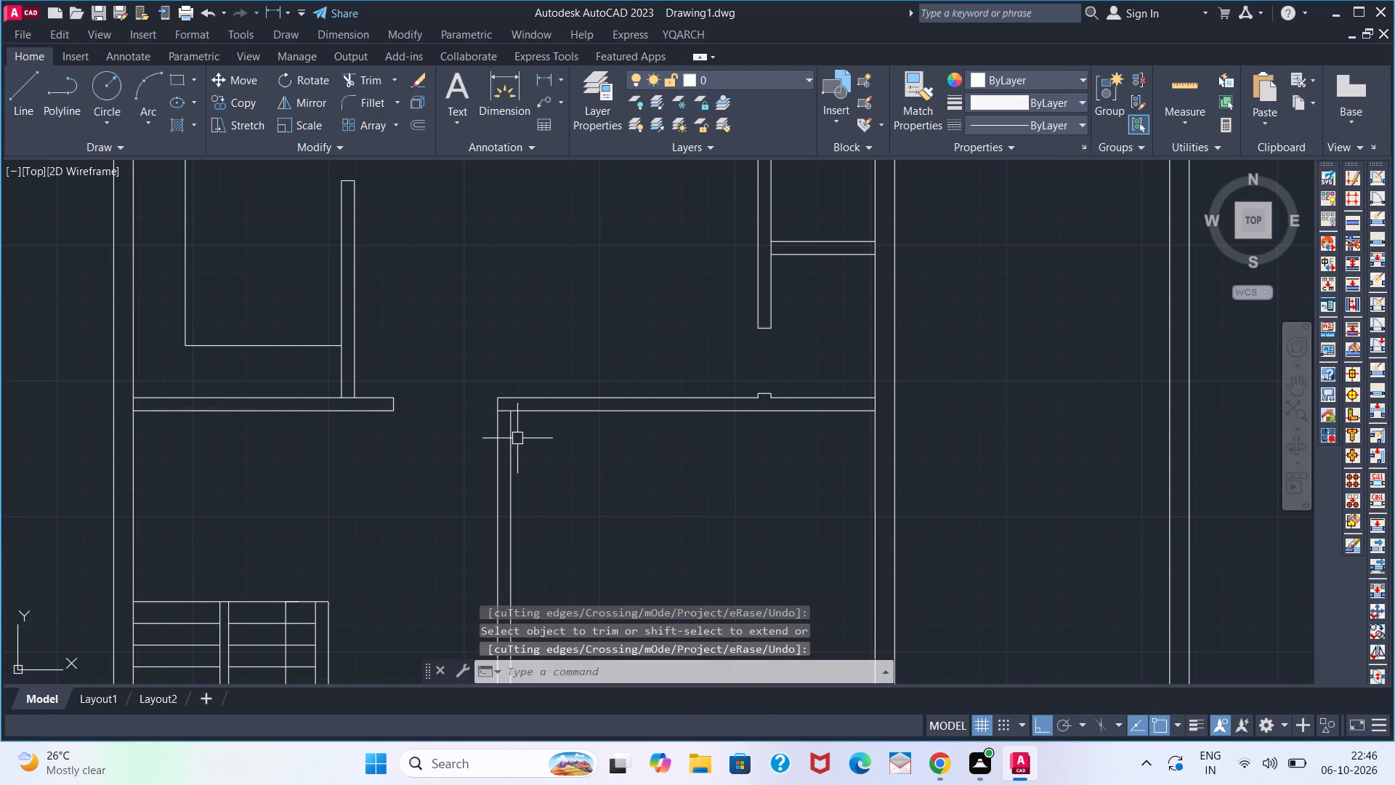
Trim the short leftover line across the corner where the vertical wall meets the horizontal partition.
key(space)
scroll(505, 411, up, 2)
click(503, 406)
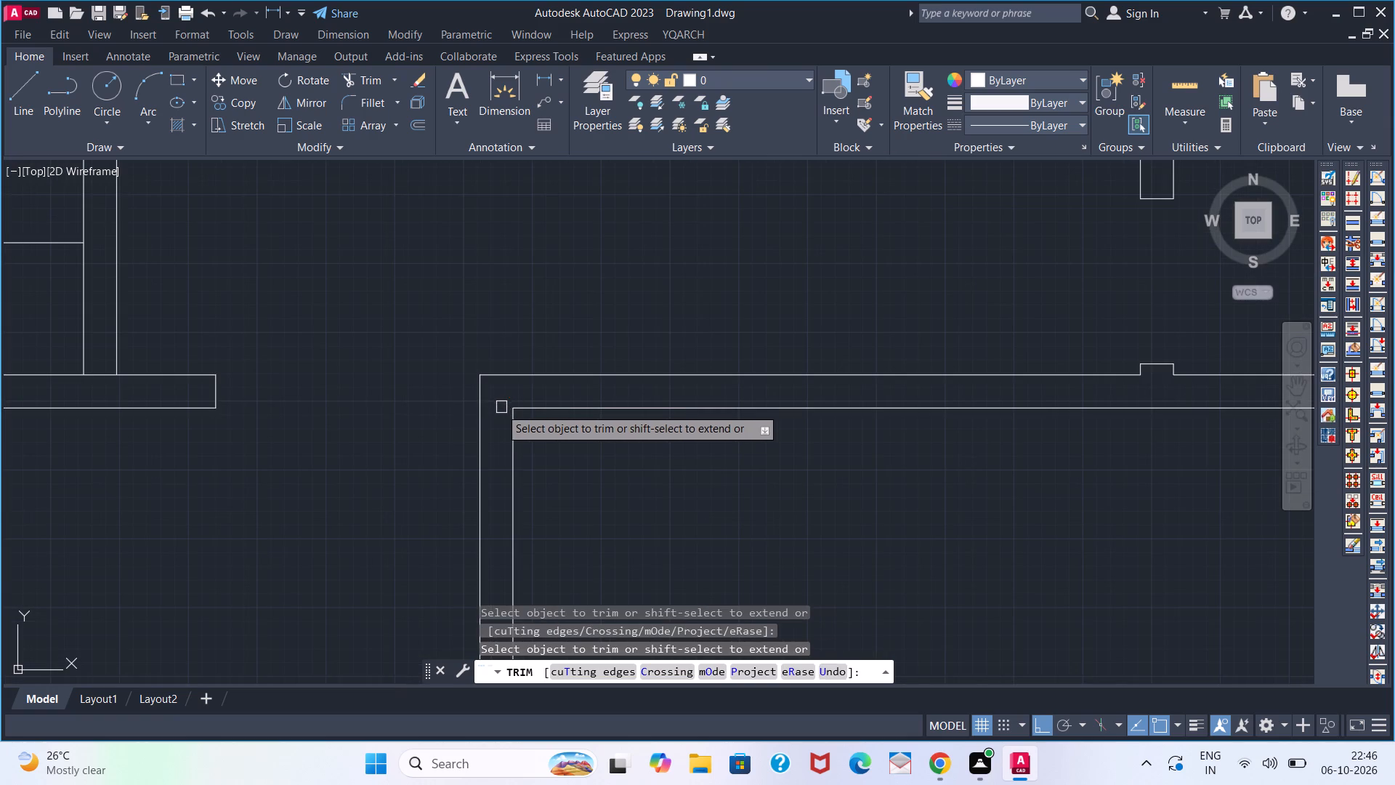
key(space)
Draw a jamb projecting 2" west and 6" high at the partition's corner, on the east side of the door opening.
scroll(443, 450, down, 2)
key(l)
key(Return)
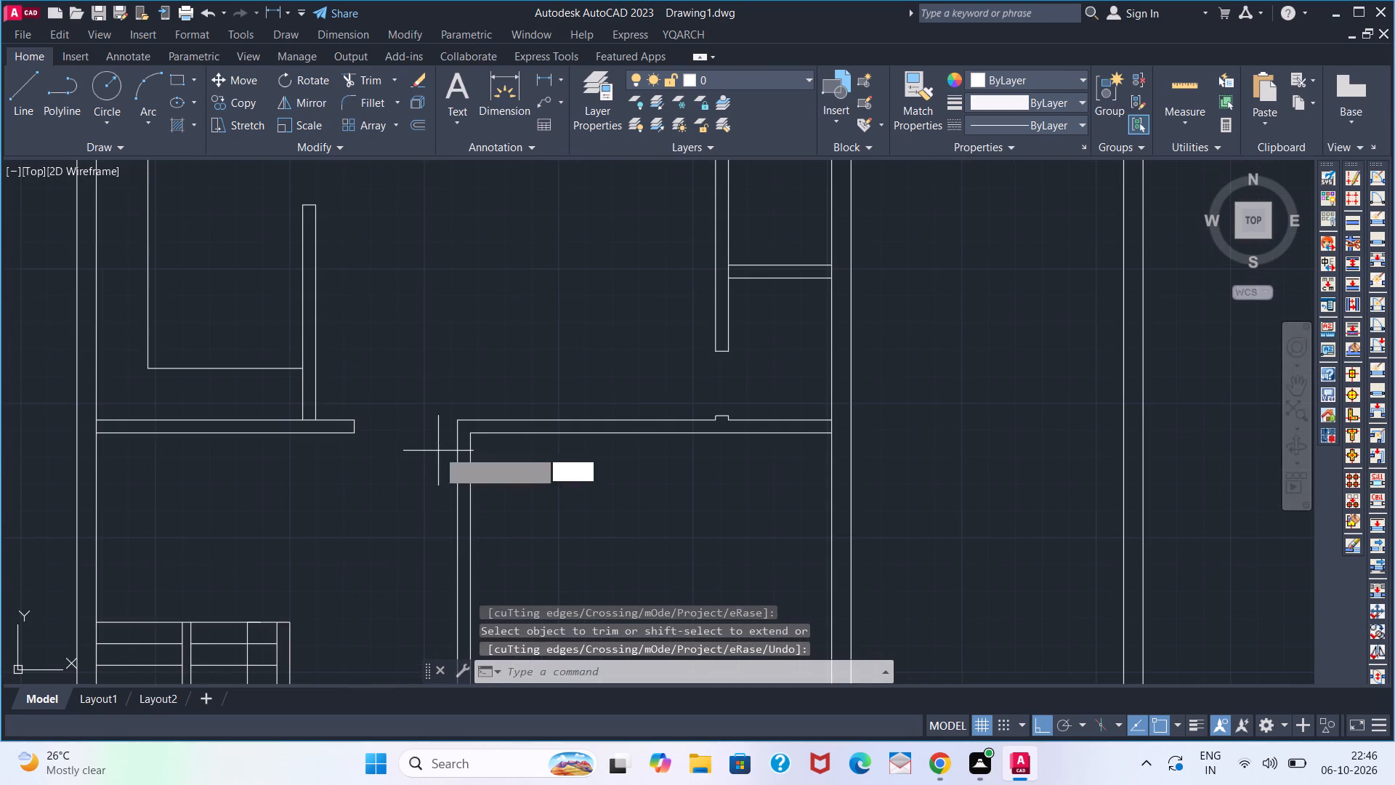
scroll(445, 419, up, 1)
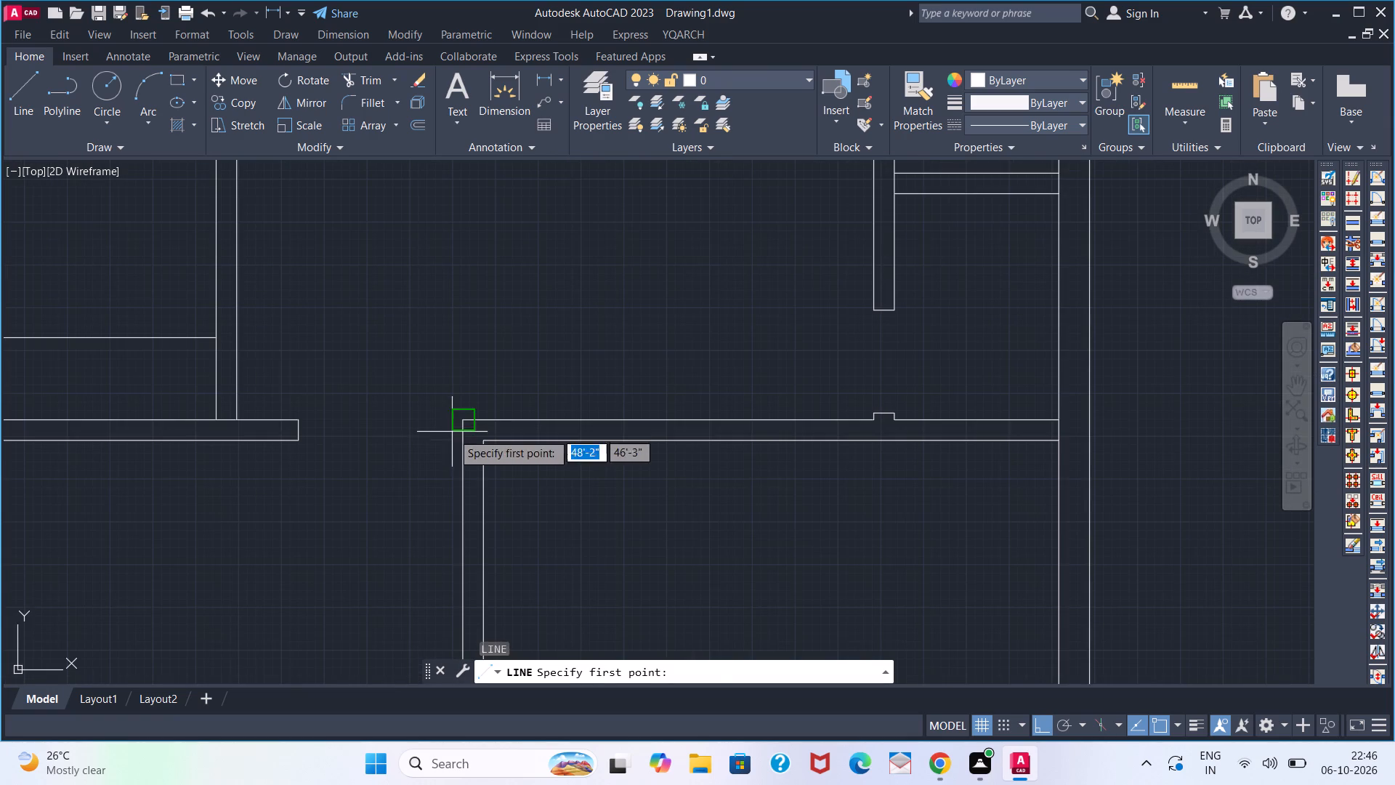
click(461, 424)
key(2)
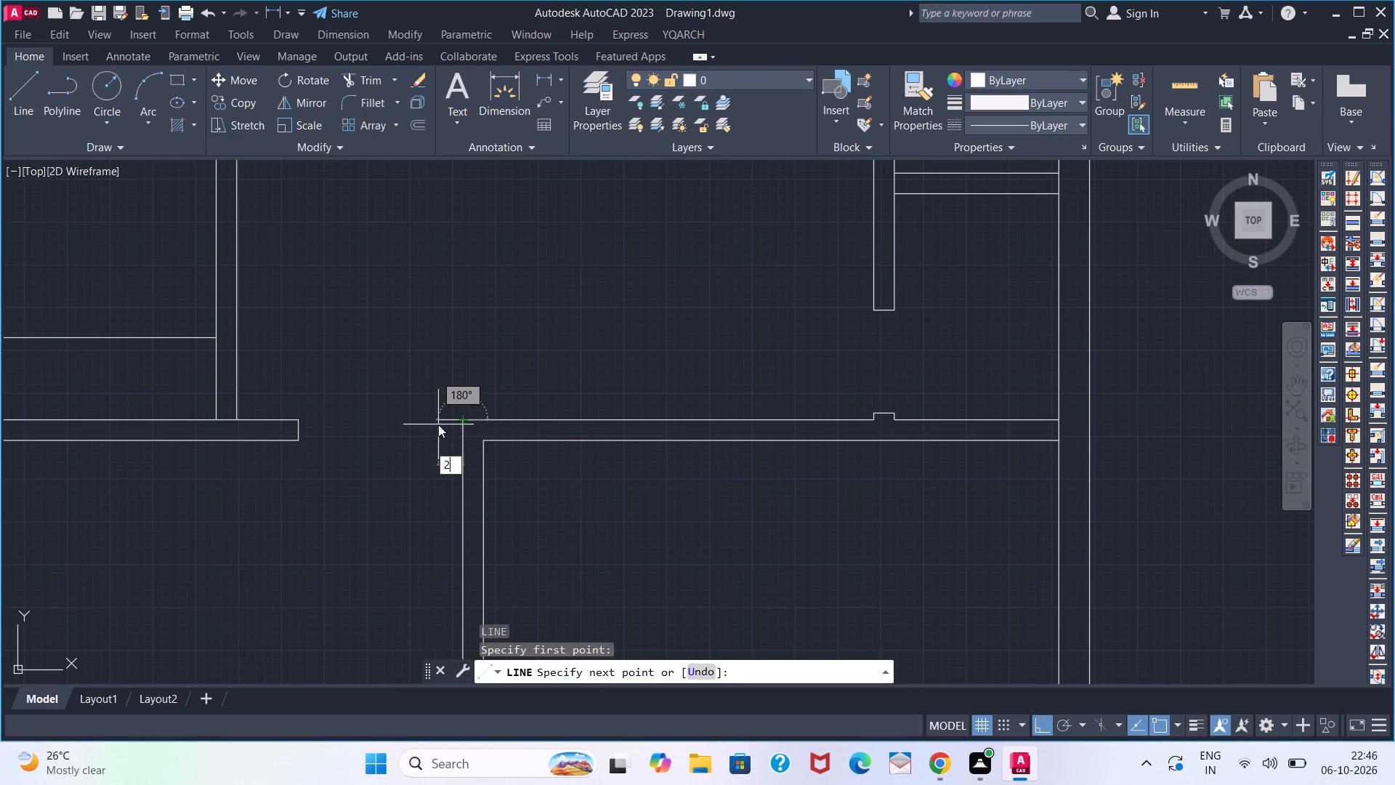
key(Return)
key(6)
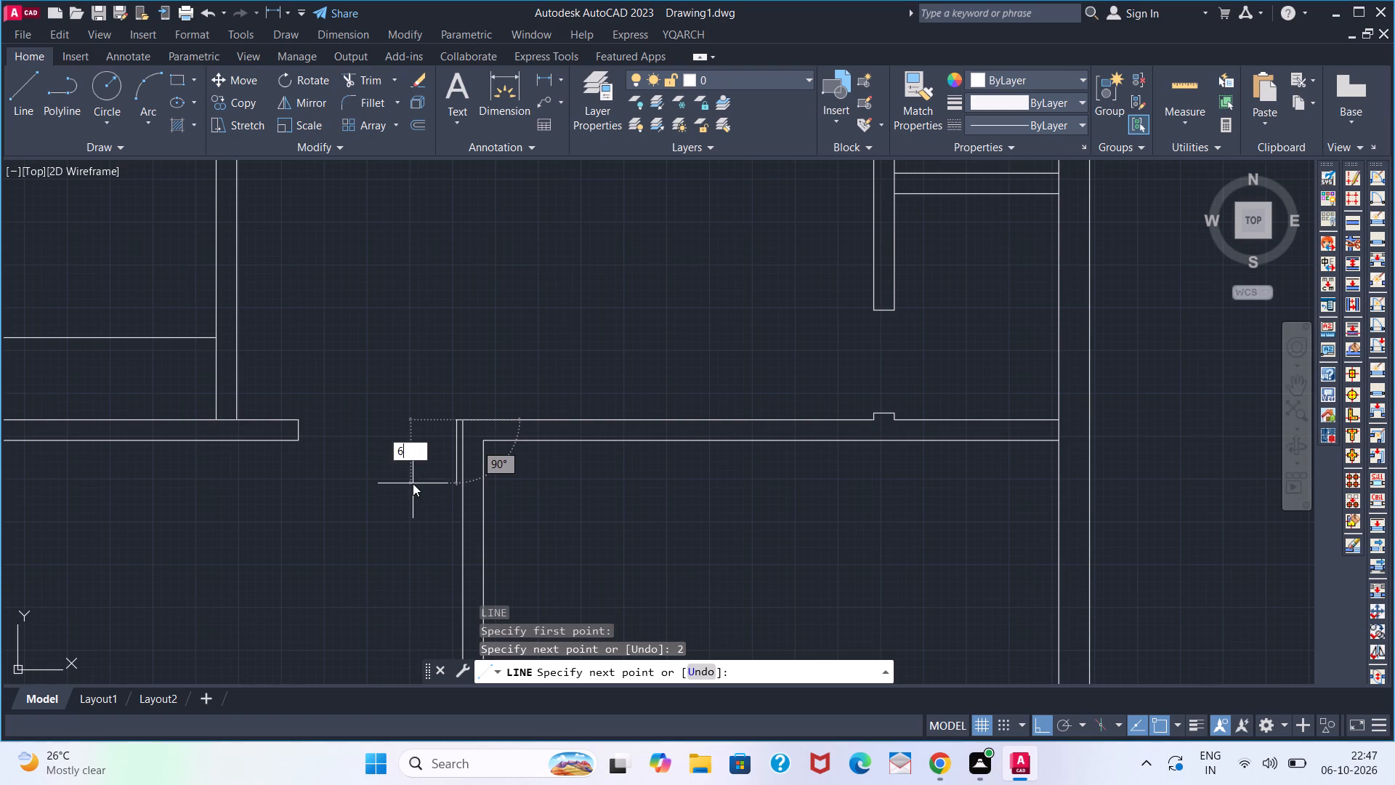
key(Return)
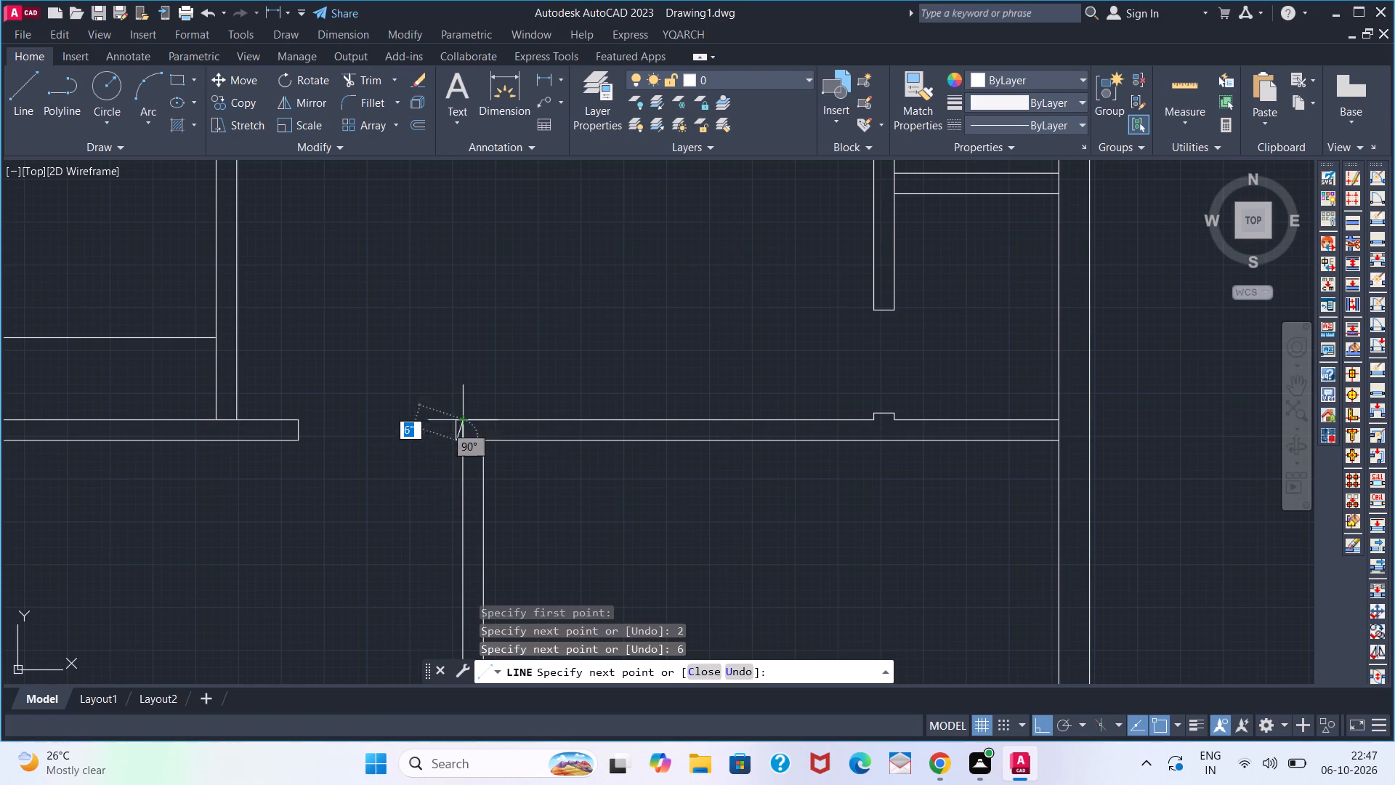
click(469, 436)
key(space)
Trim the vertical wall's west line inside the new corner jamb.
text(TR)
key(space)
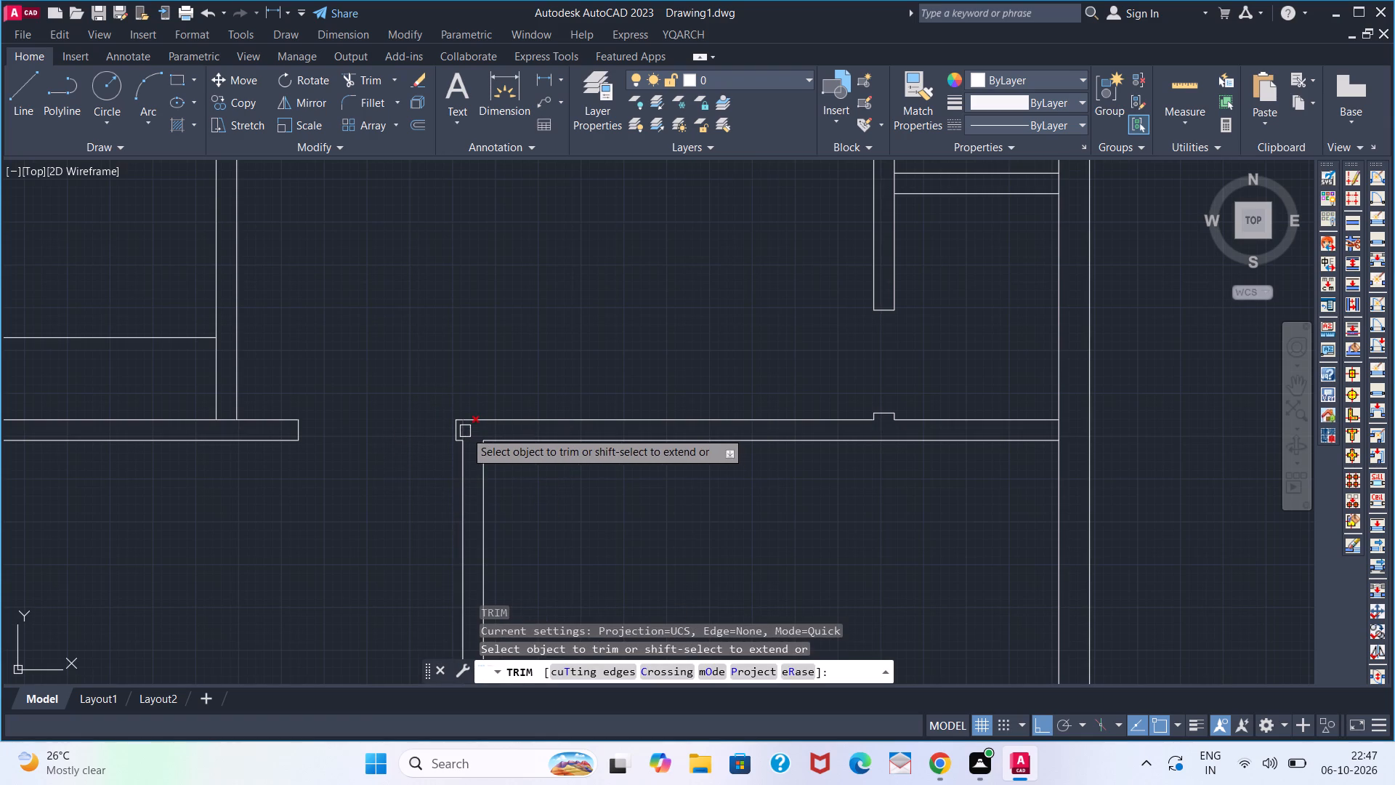
click(465, 431)
key(space)
Draw two crossing diagonal lines between opposite corners of the upper small east room.
scroll(469, 536, down, 2)
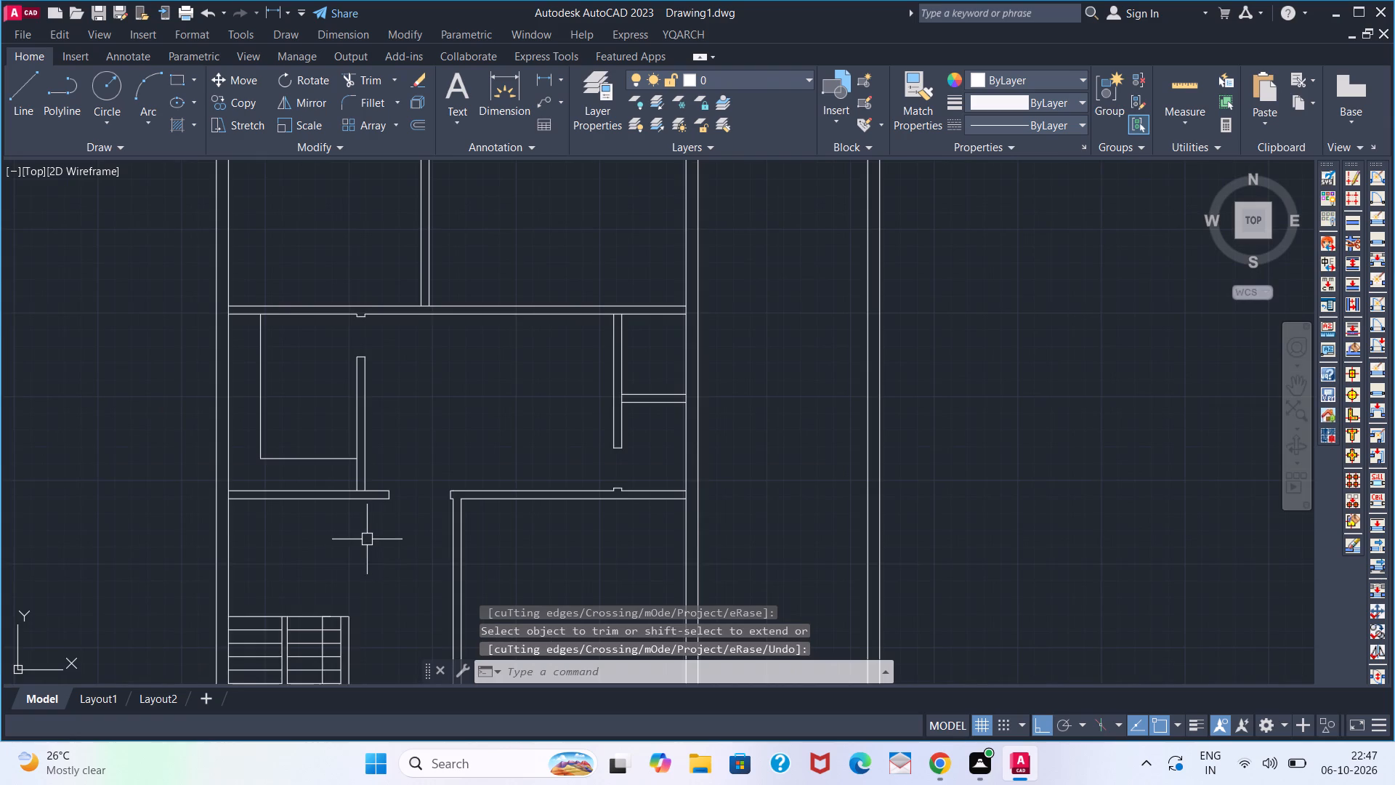
scroll(367, 539, down, 1)
middle_drag(355, 547, 262, 448)
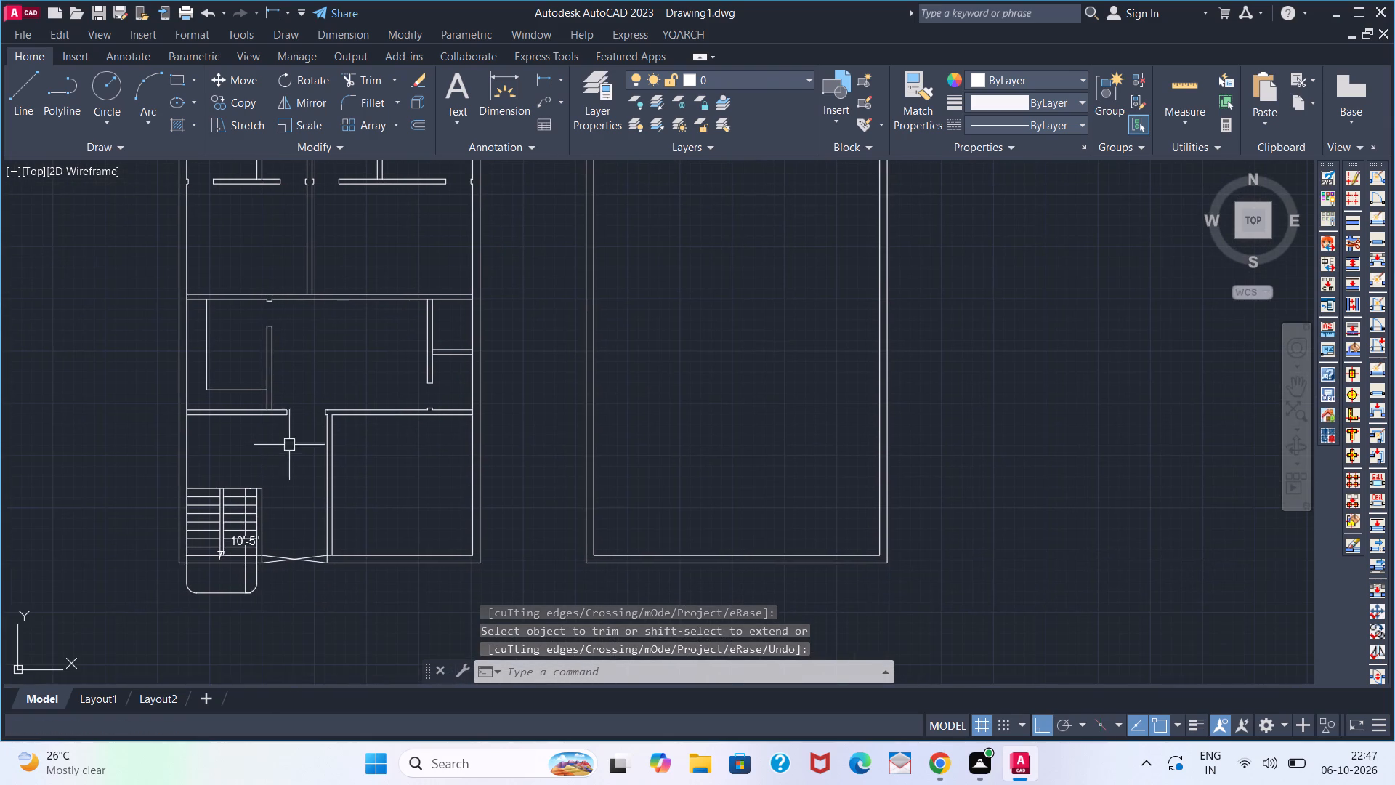
middle_drag(380, 347, 364, 398)
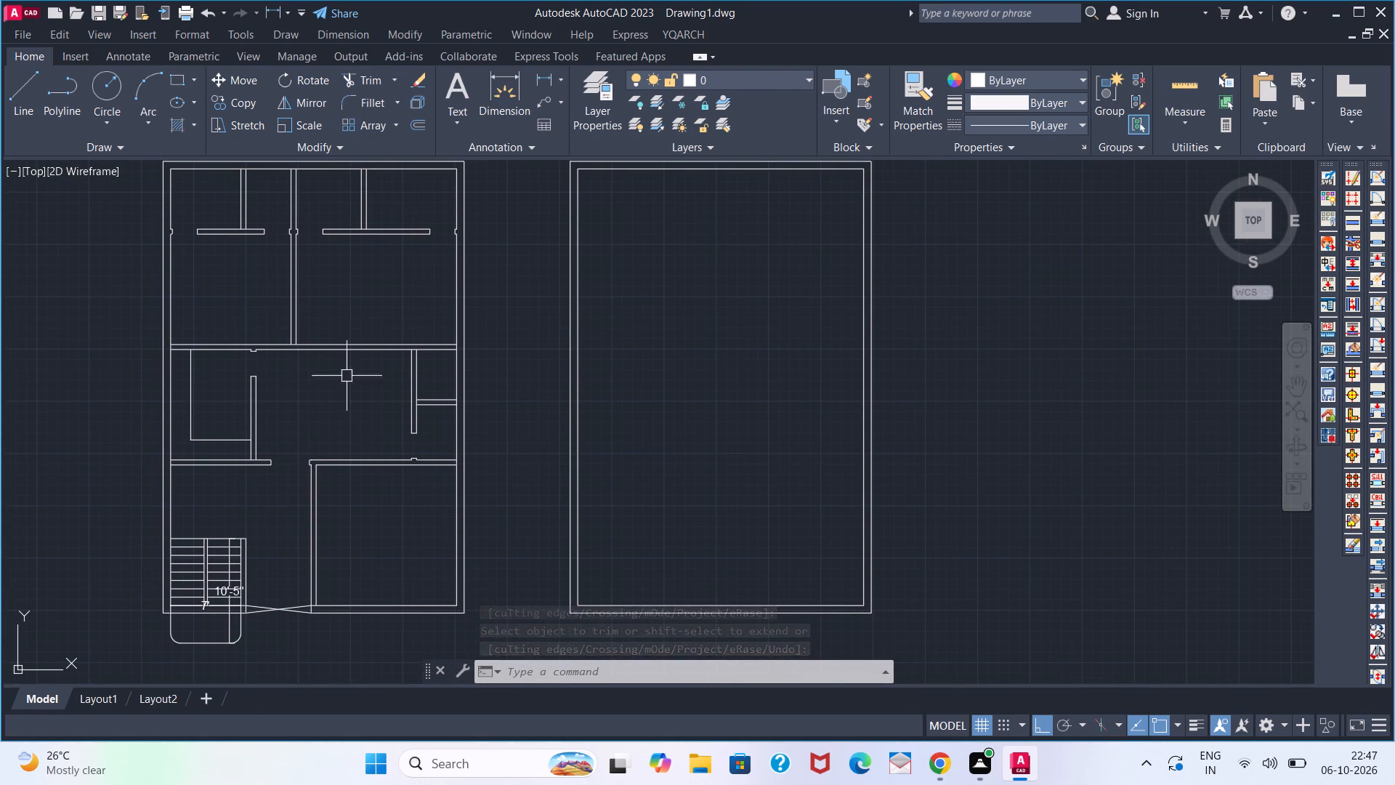
key(l)
key(Return)
scroll(412, 383, up, 2)
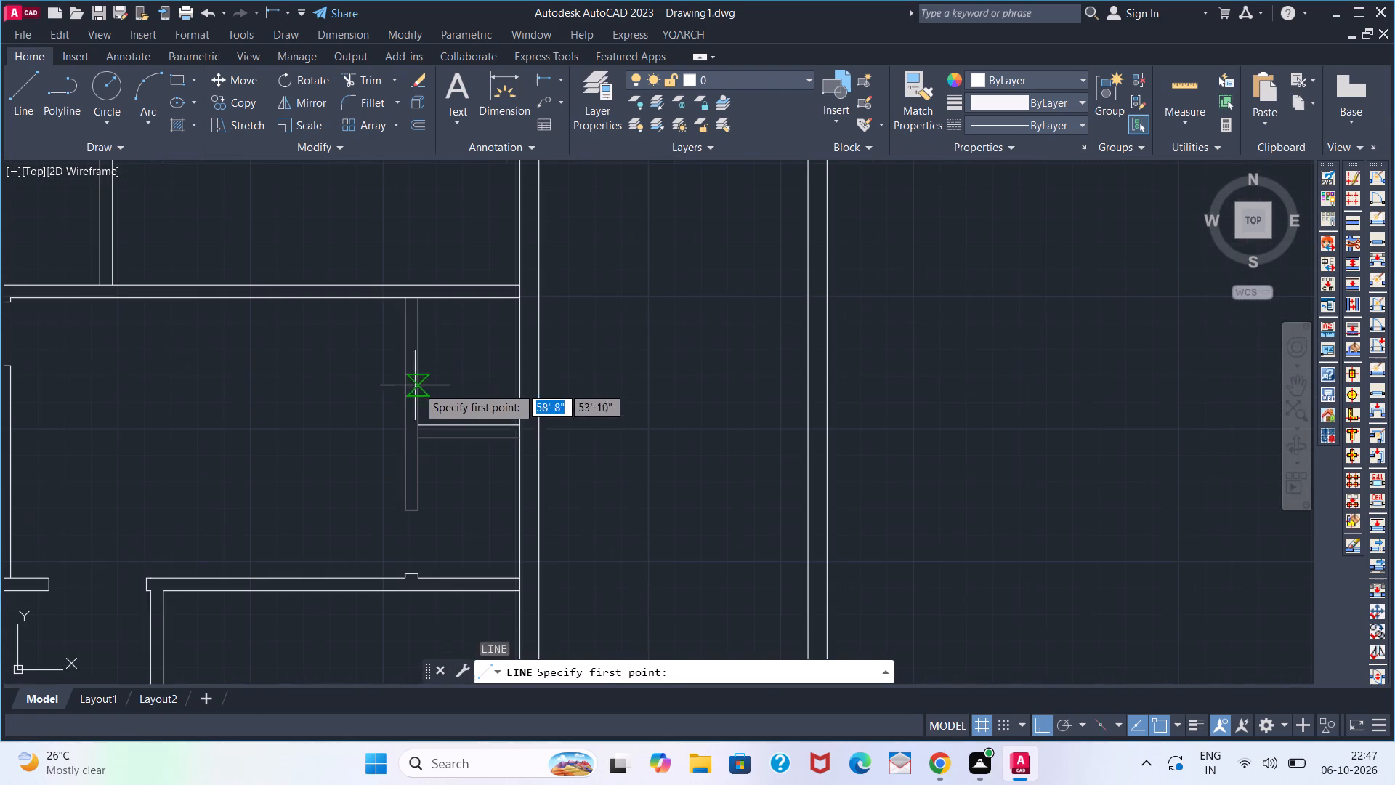
click(417, 416)
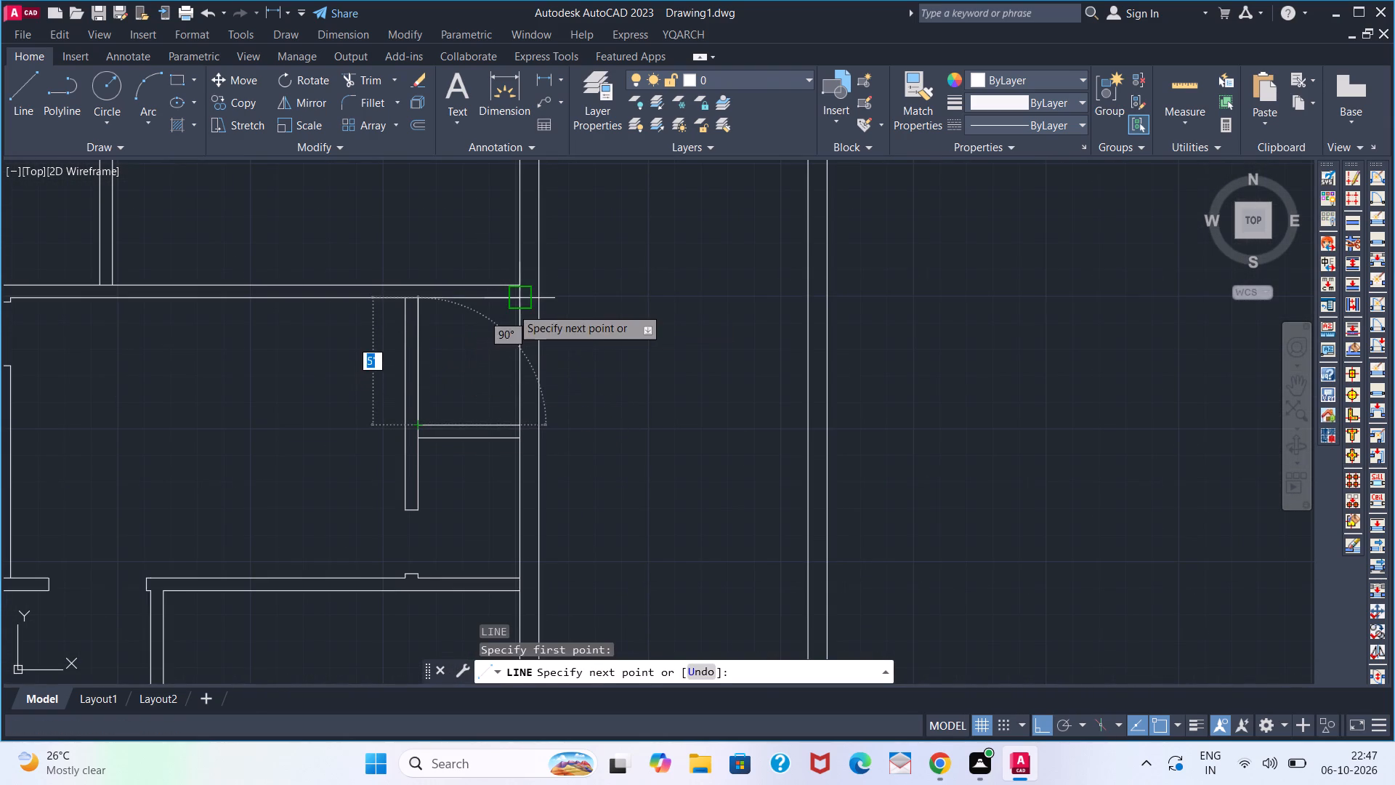
click(515, 307)
key(space)
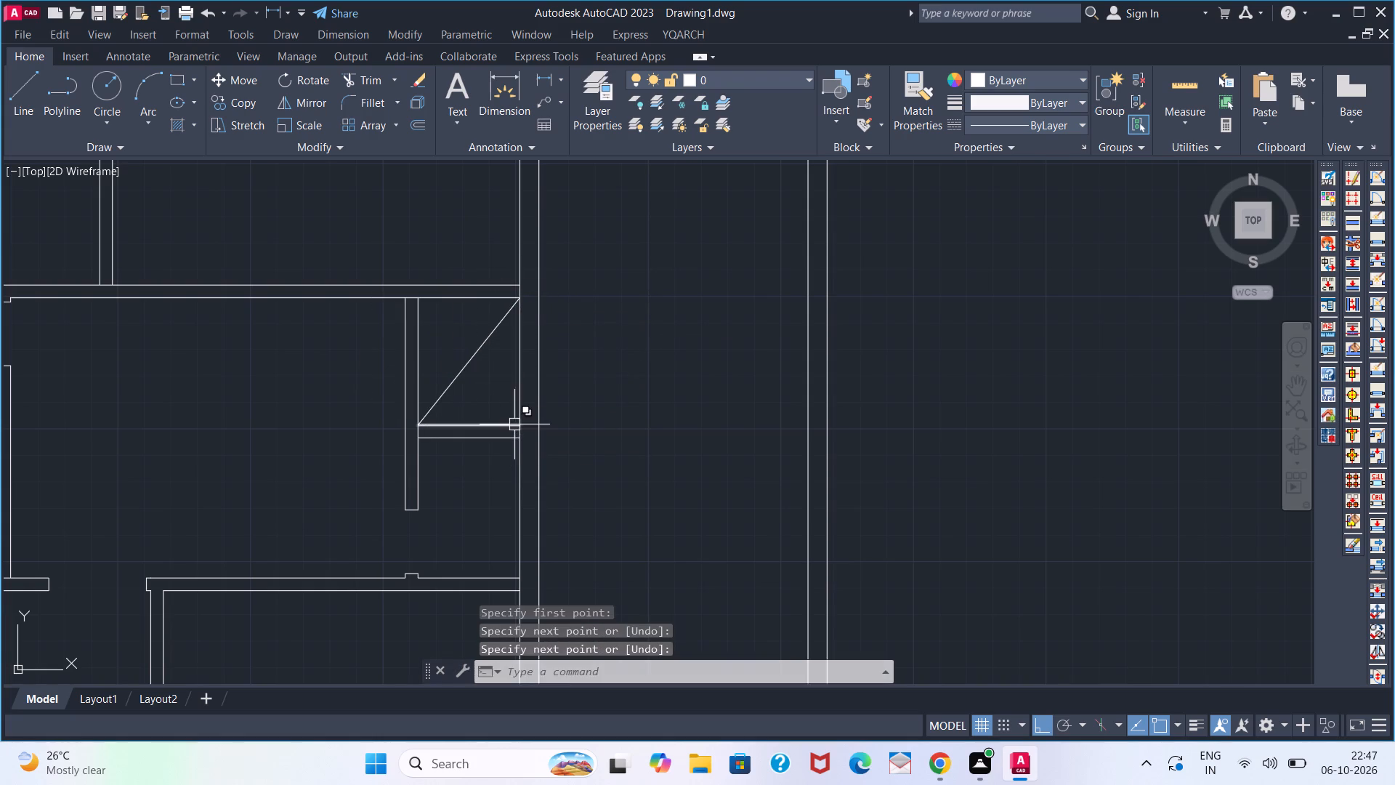
key(space)
click(514, 424)
click(424, 299)
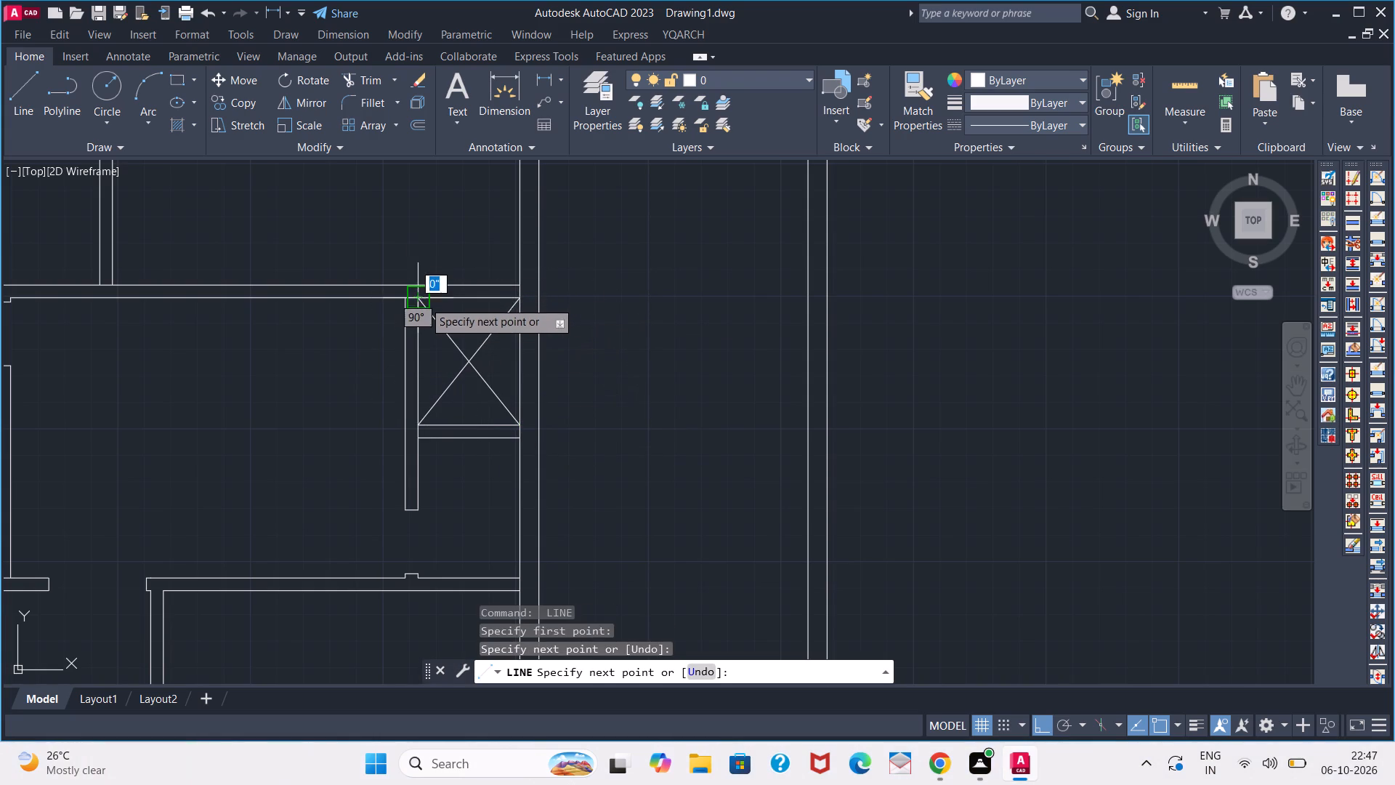
key(space)
scroll(517, 371, down, 2)
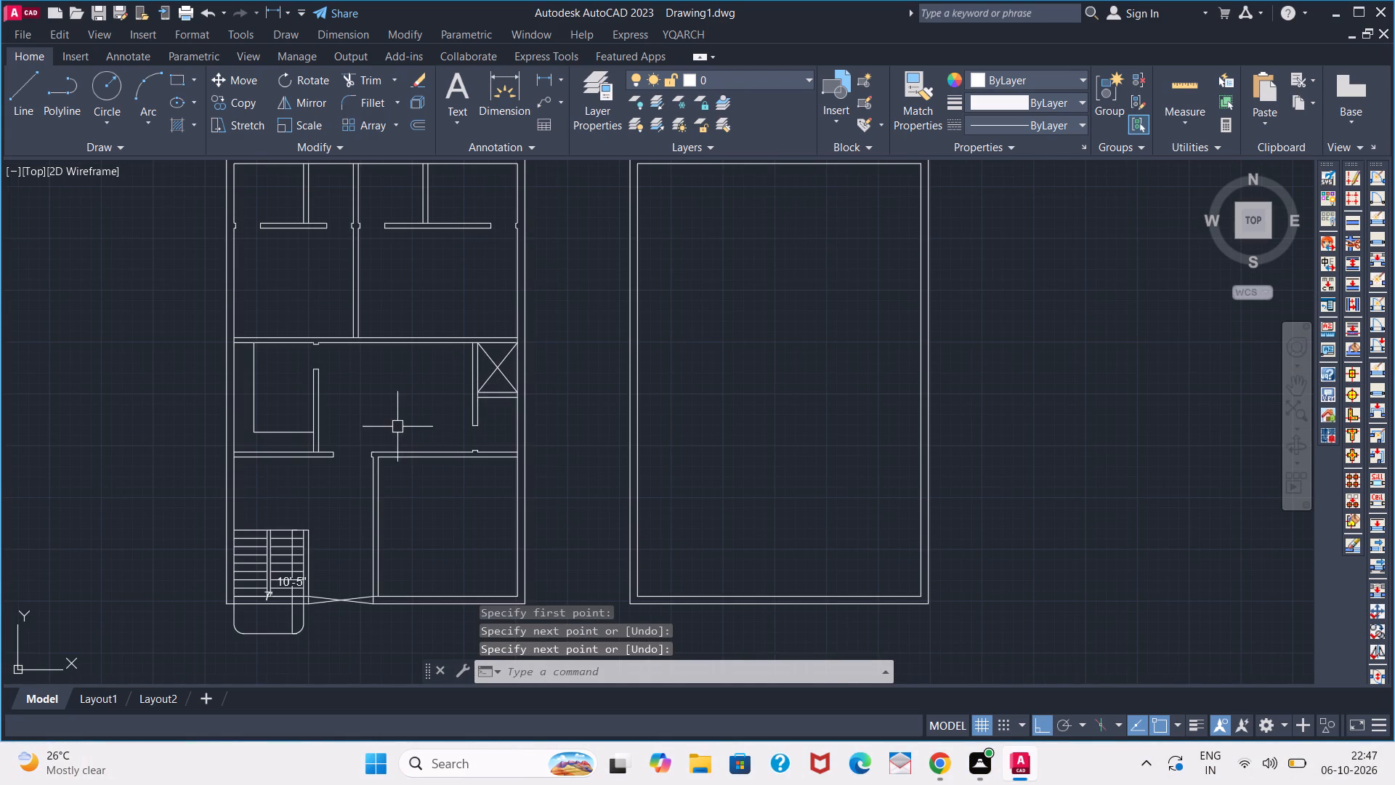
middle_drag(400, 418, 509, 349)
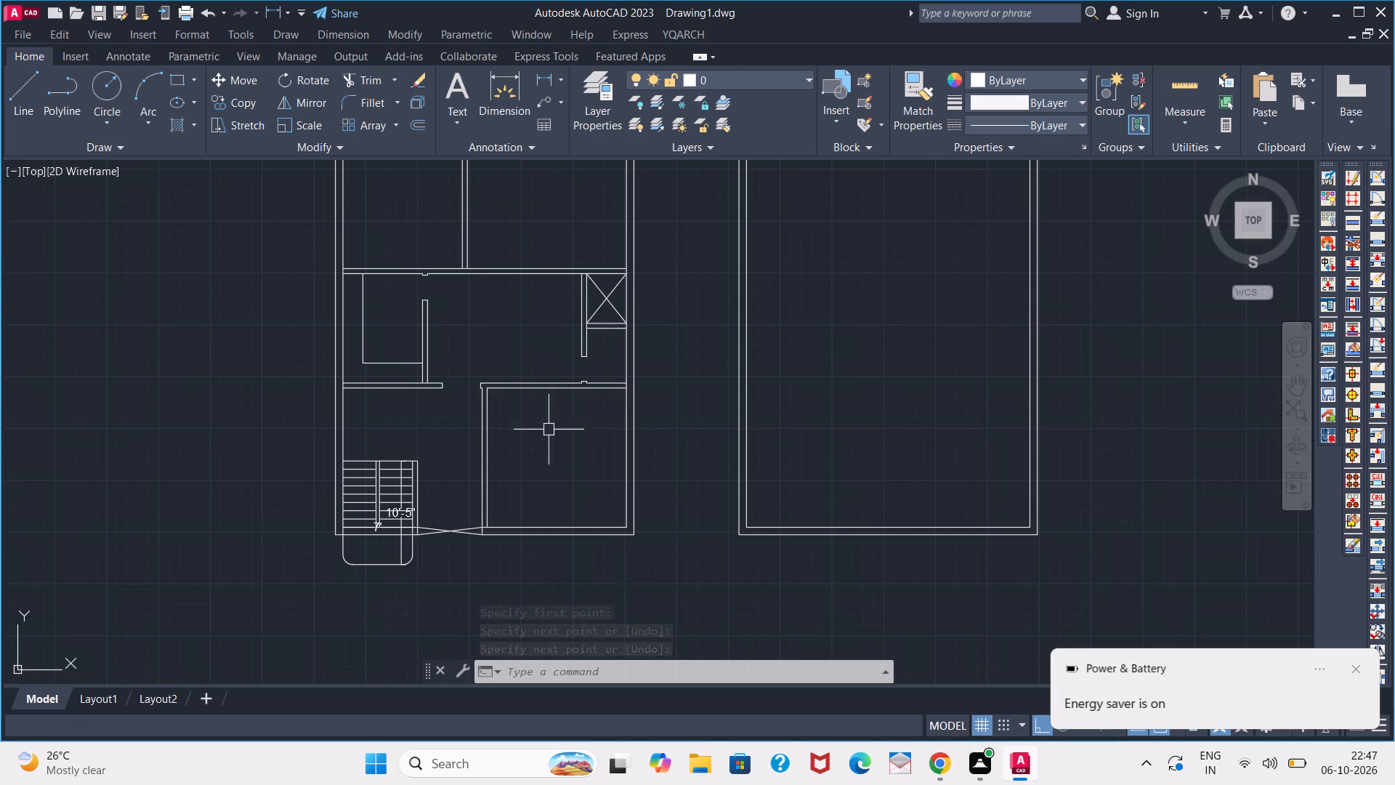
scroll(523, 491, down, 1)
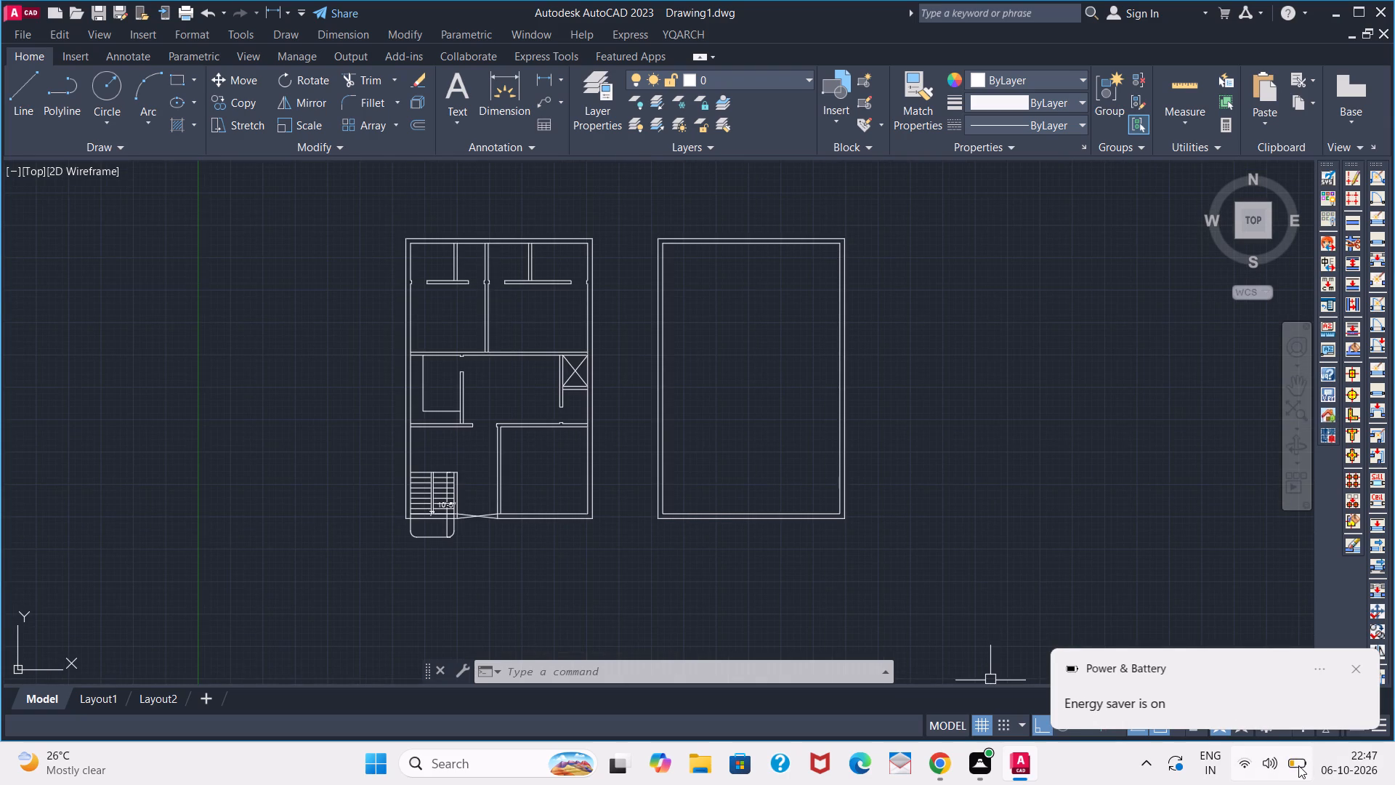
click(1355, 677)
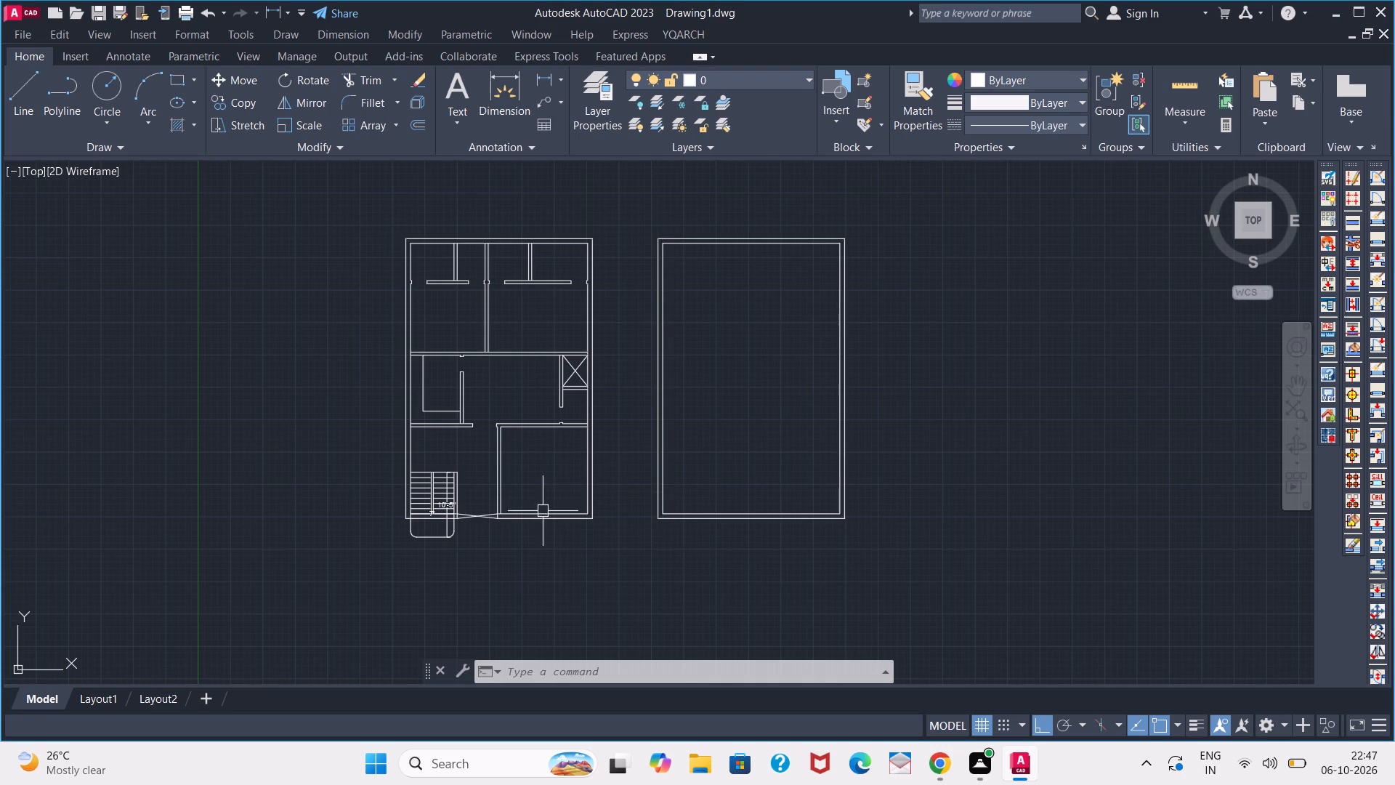
Extend the east line of the southeast room's west wall up through the horizontal partition to its north line.
scroll(538, 510, up, 1)
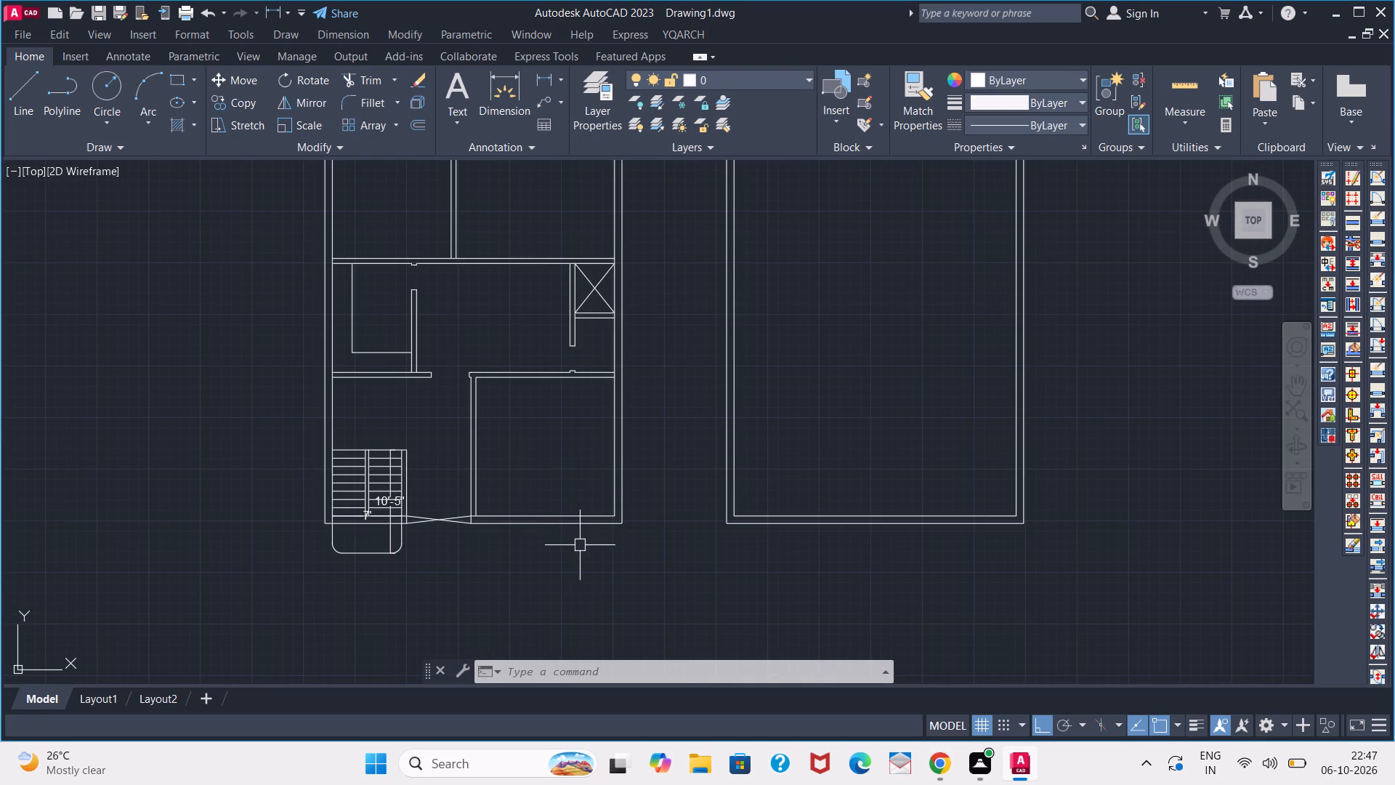
scroll(489, 437, up, 1)
text(EX)
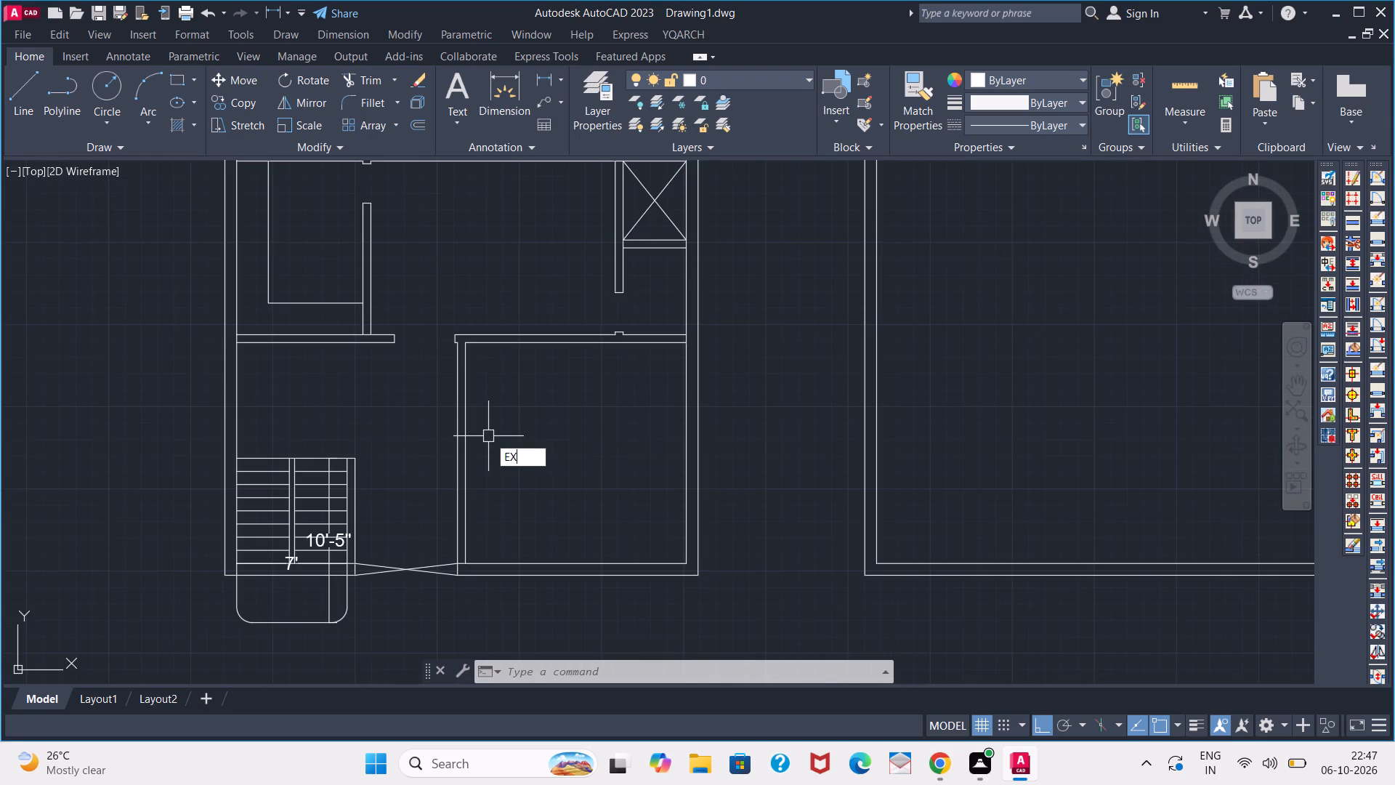
key(space)
click(470, 433)
key(space)
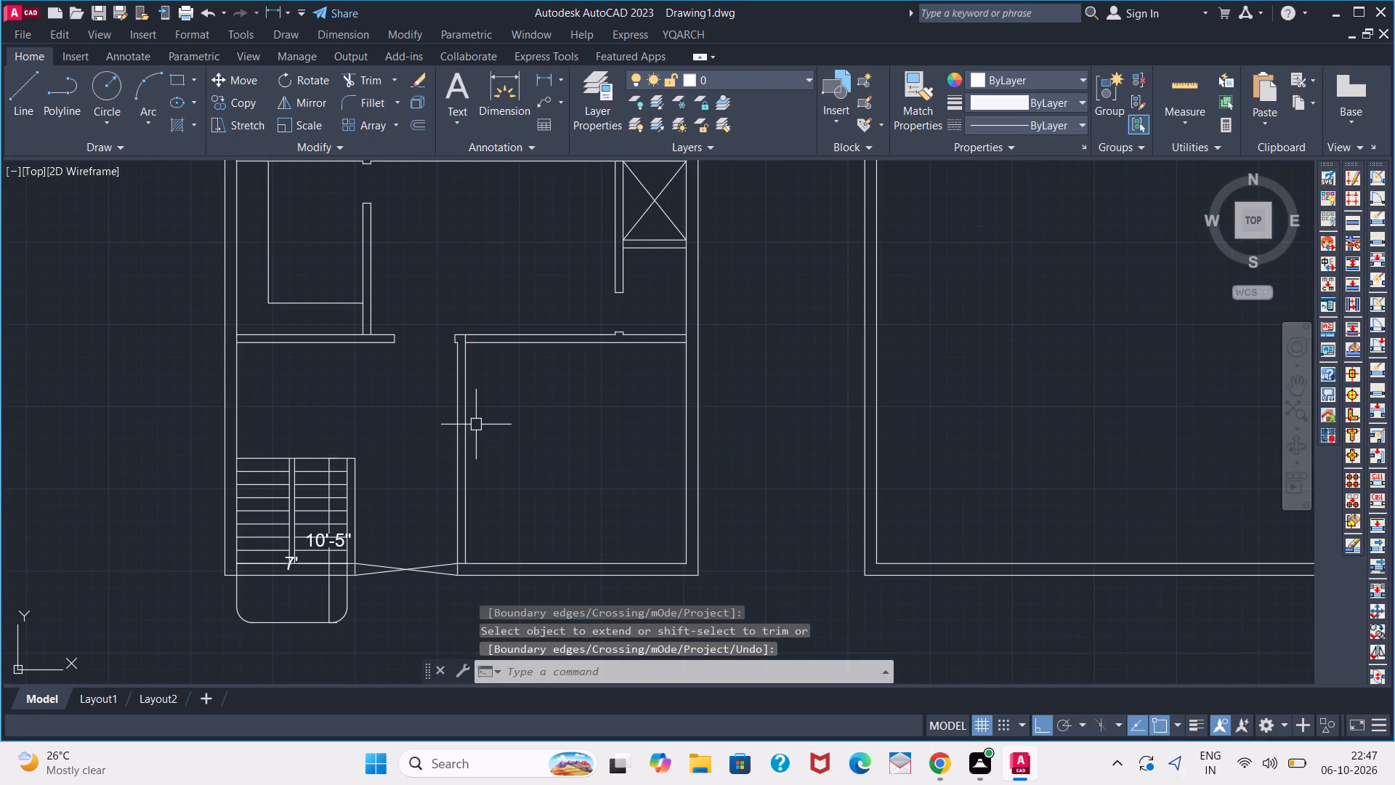
Offset the extended wall line 3'2" east into the southeast room.
key(o)
key(Return)
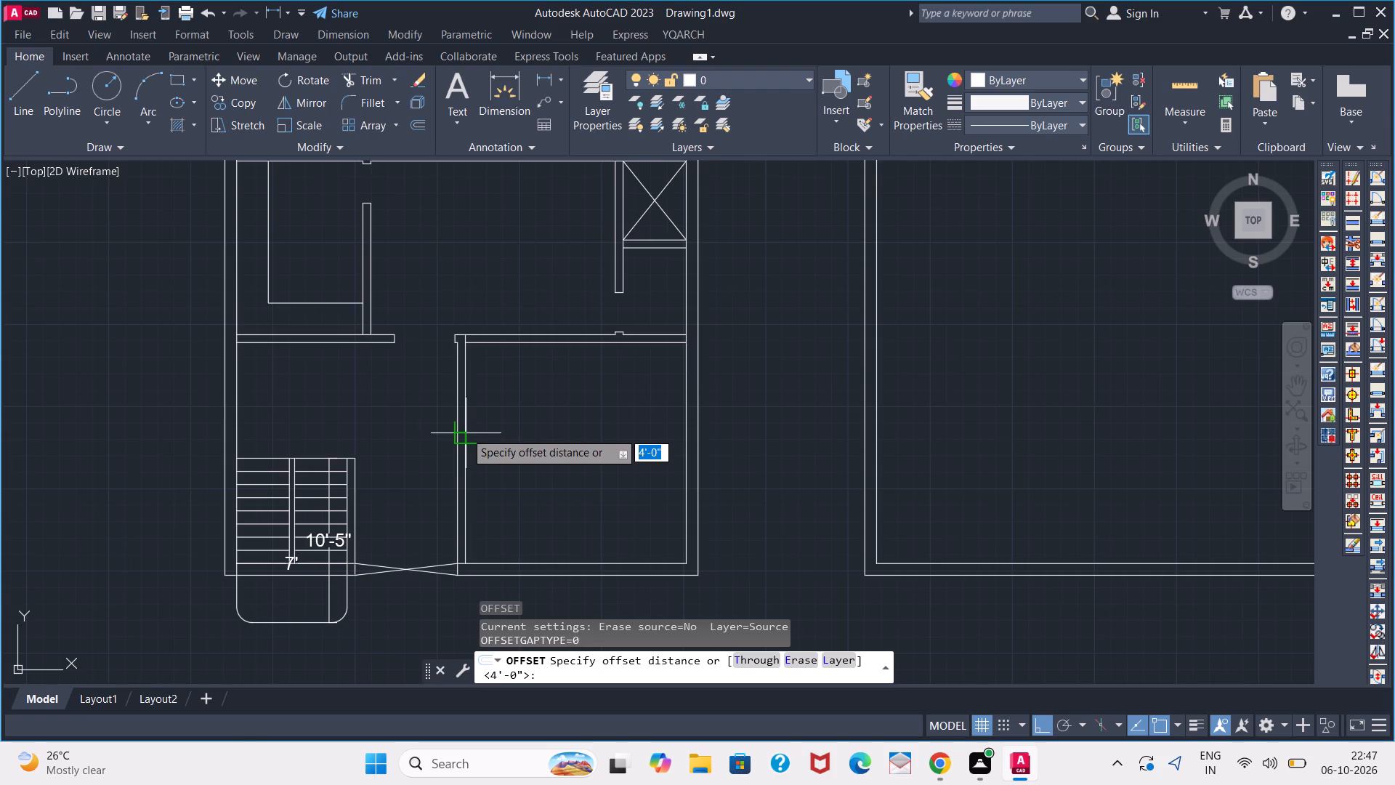
key(3)
text('2)
key(Return)
click(465, 432)
click(525, 439)
key(space)
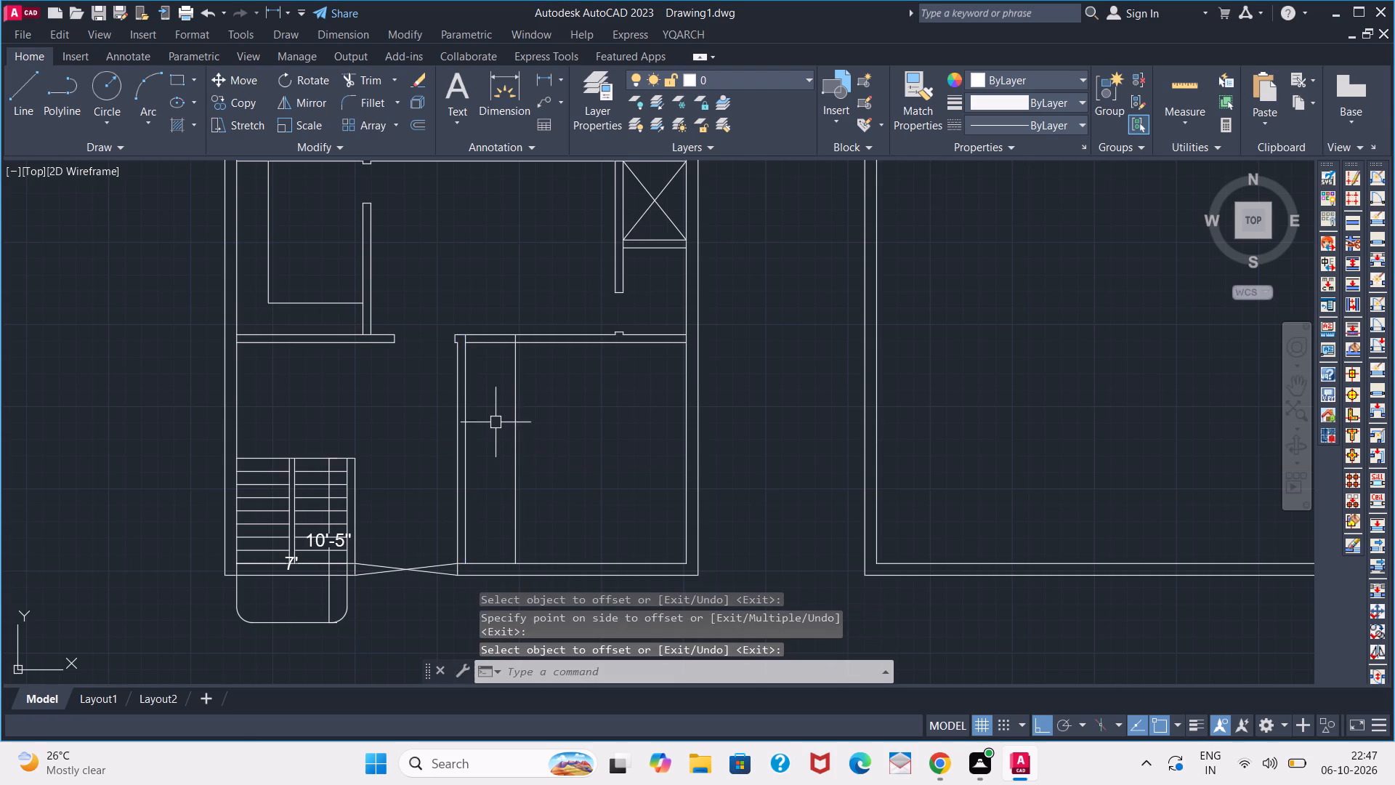
Trim both partition lines between the wall and the offset line, and trim away the offset line inside the room to open the doorway.
text(TR)
key(space)
click(490, 420)
click(488, 304)
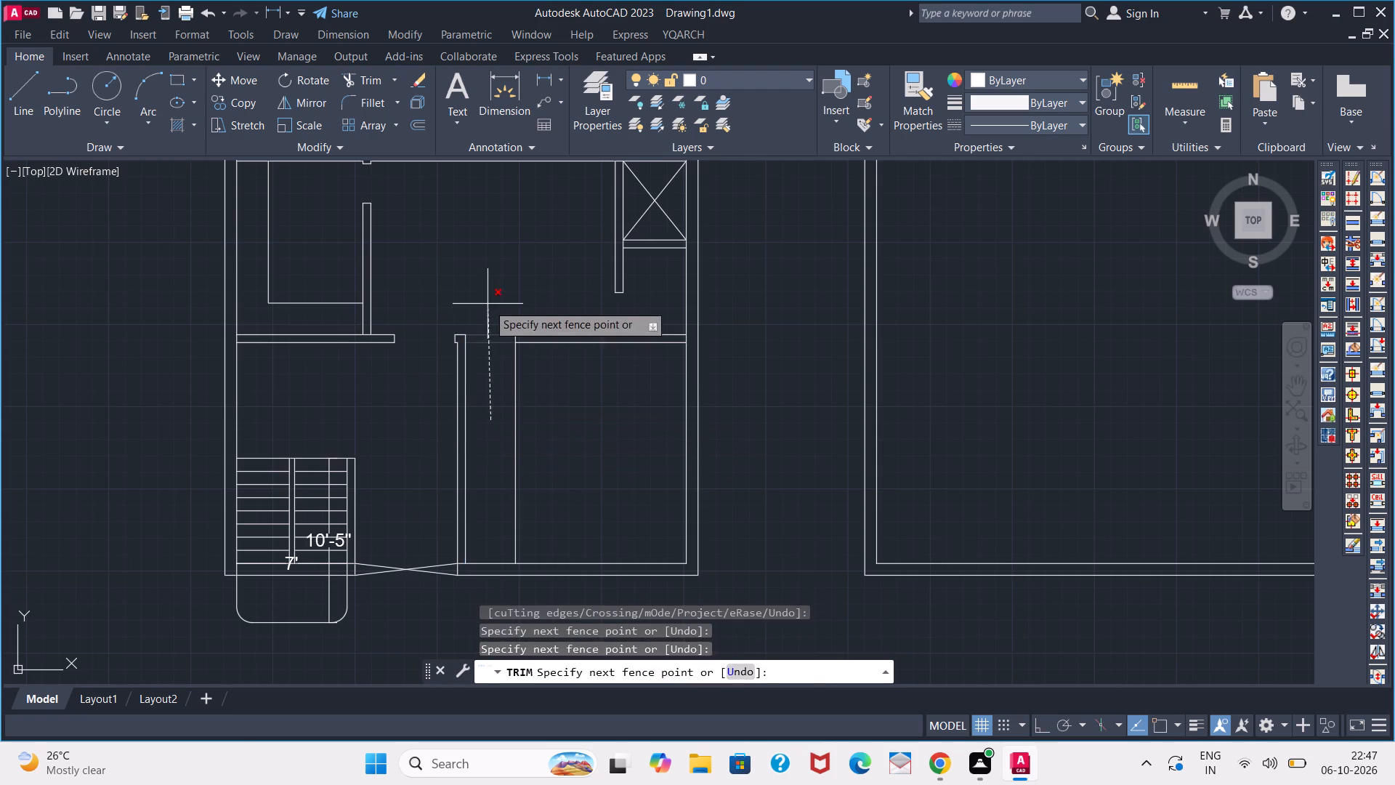
click(512, 403)
key(space)
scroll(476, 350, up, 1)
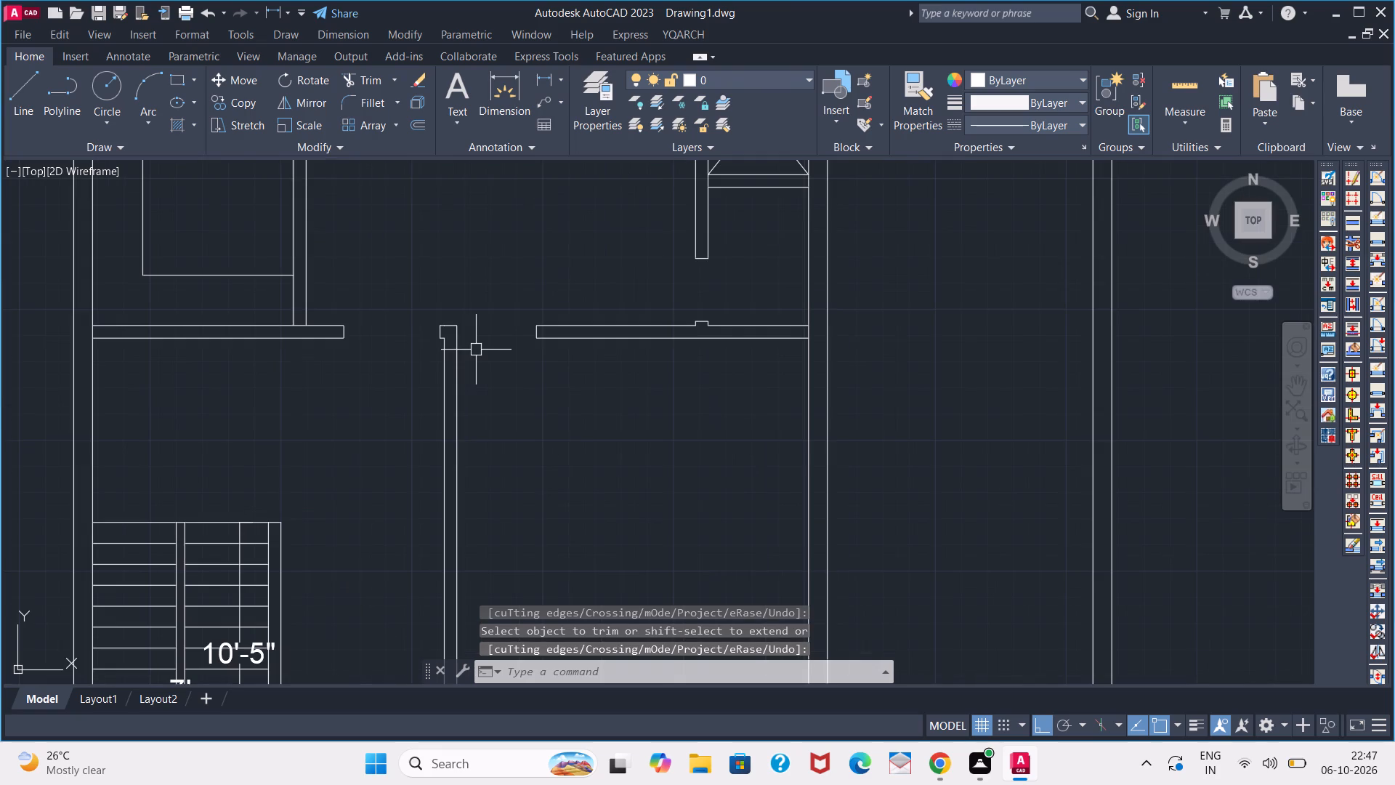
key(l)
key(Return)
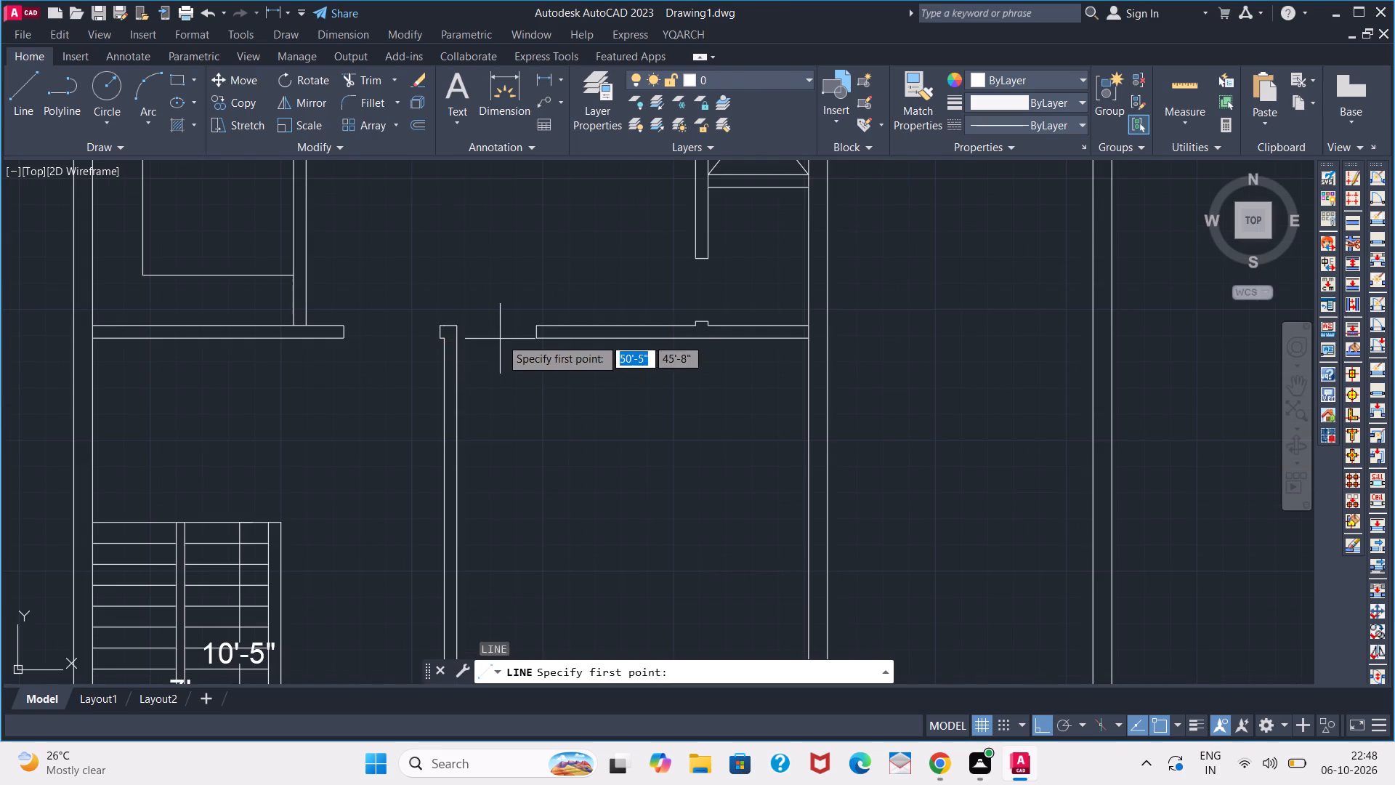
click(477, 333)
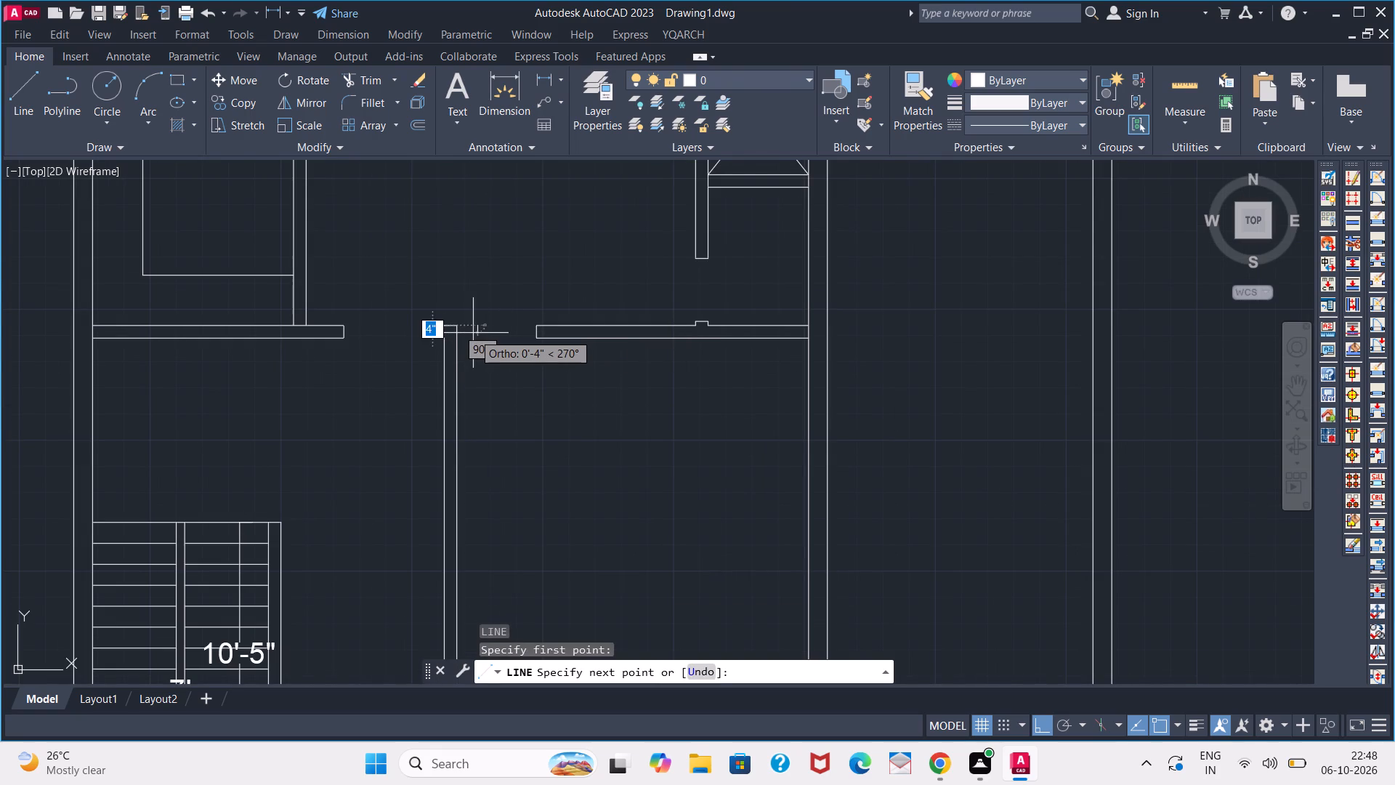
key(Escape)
Draw a jamb projecting 2" east and 6" high at the top of the vertical wall, on the west side of the new doorway.
key(space)
click(464, 325)
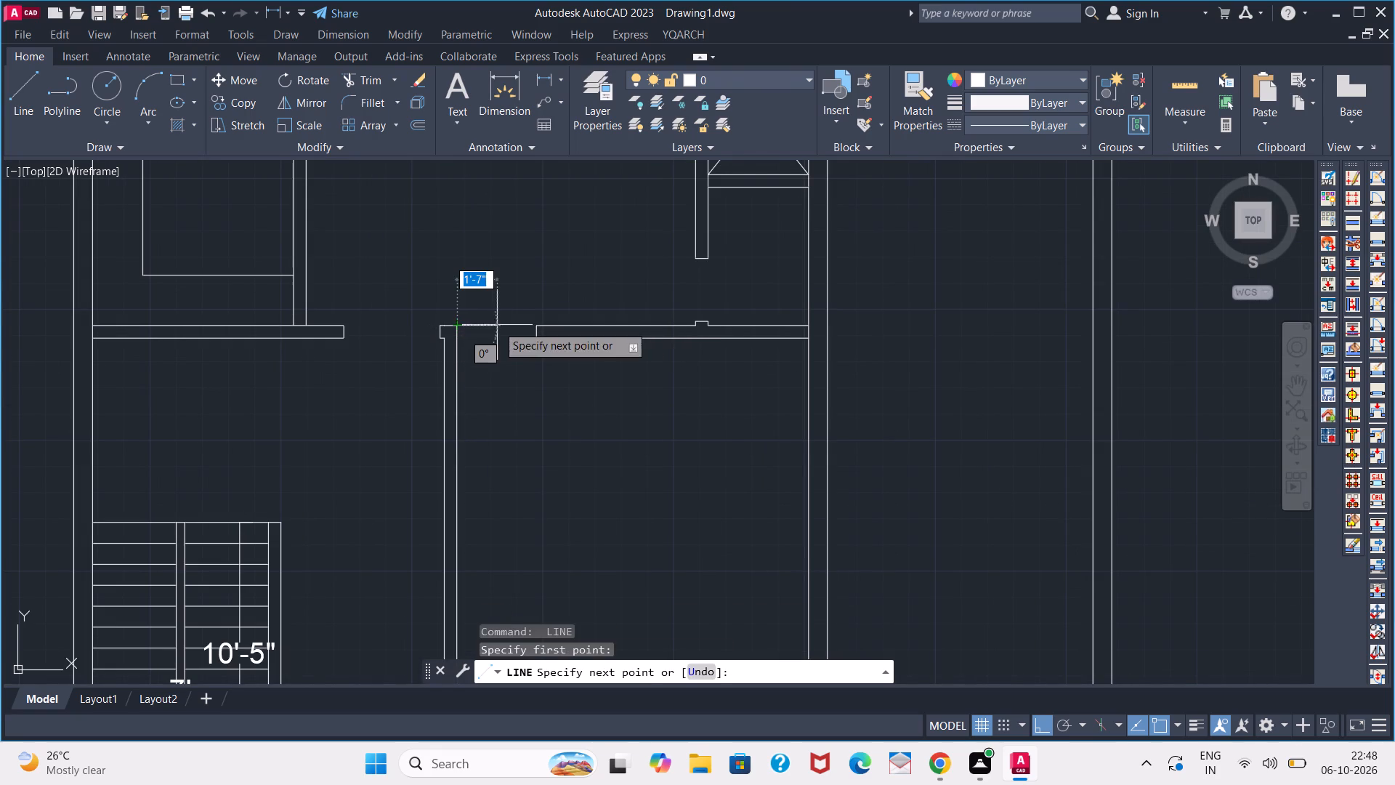
key(2)
key(Return)
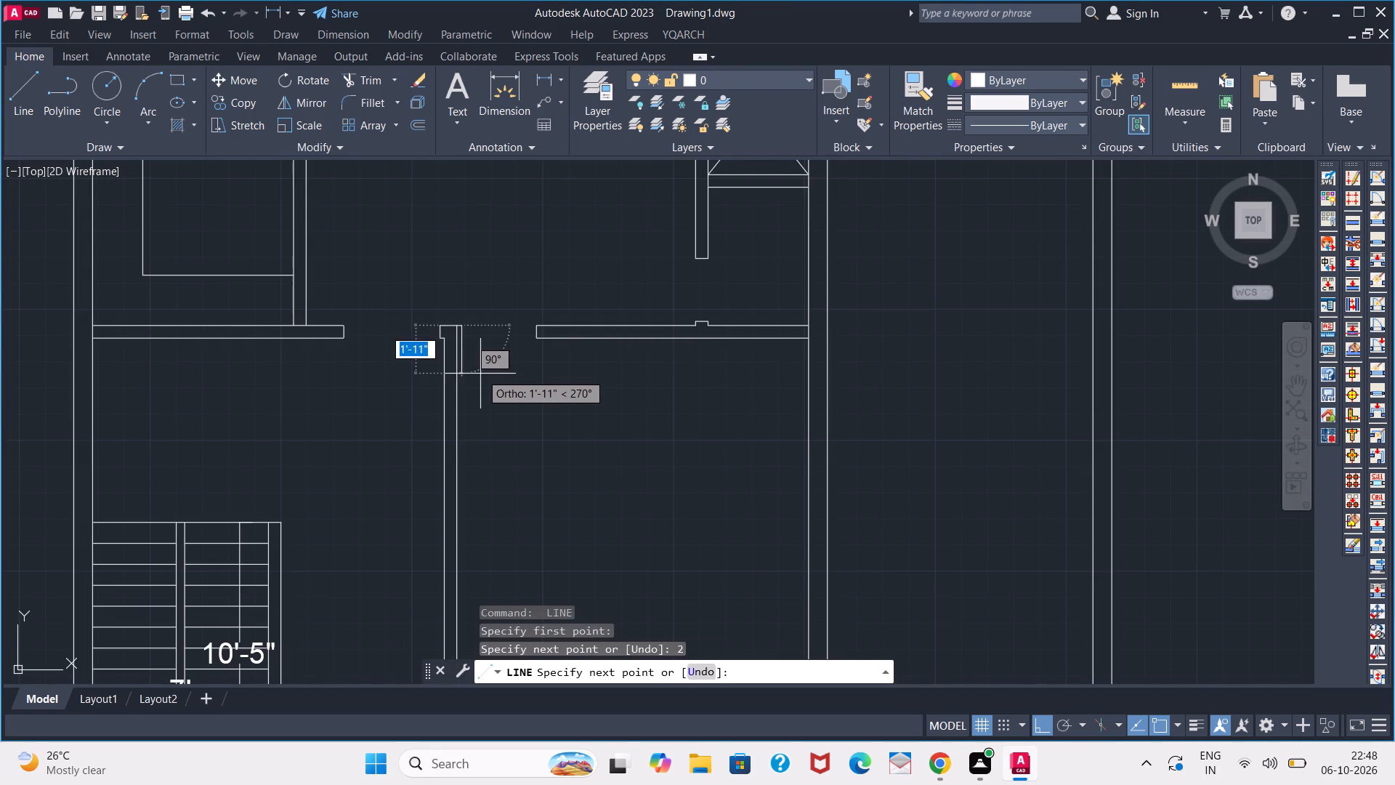
key(6)
key(Return)
scroll(450, 329, up, 4)
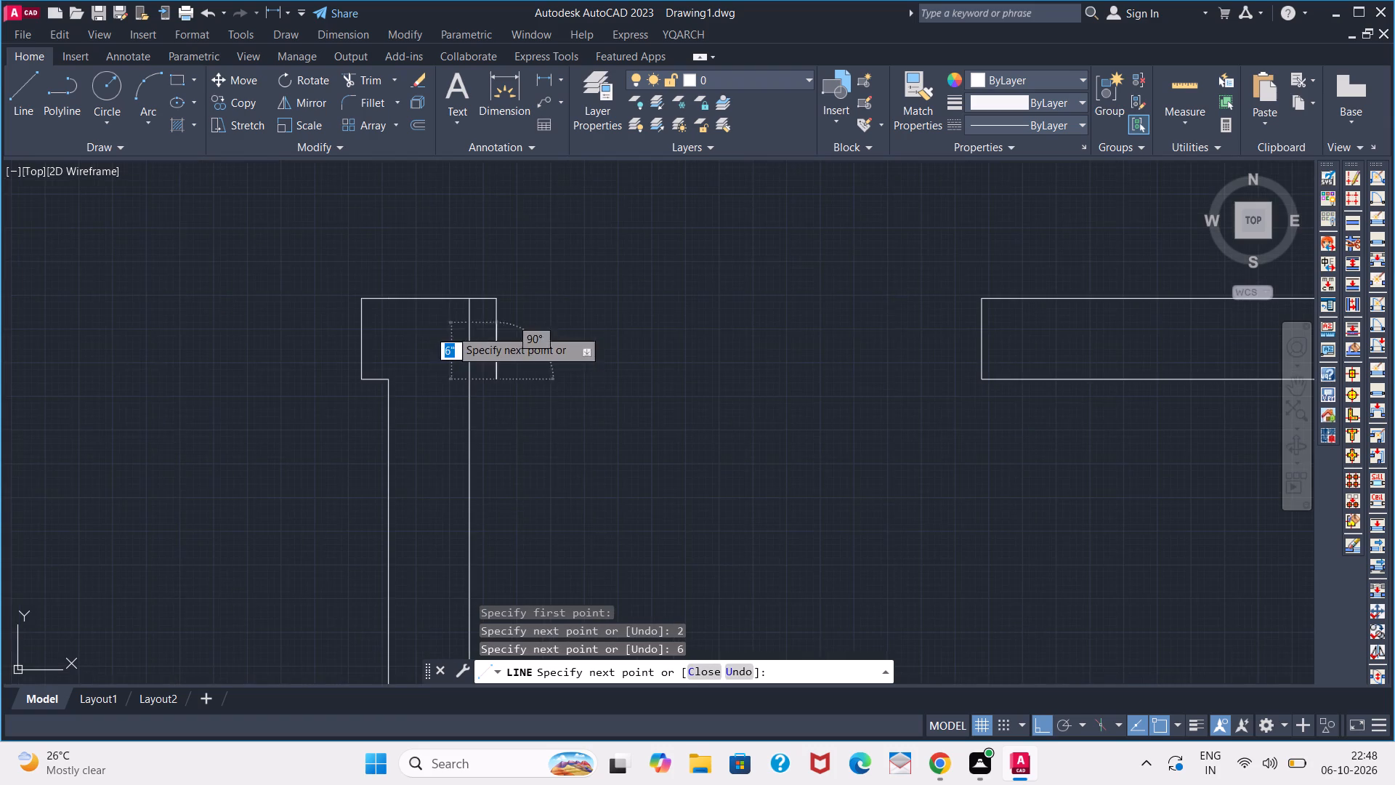
scroll(447, 328, up, 2)
click(491, 449)
key(space)
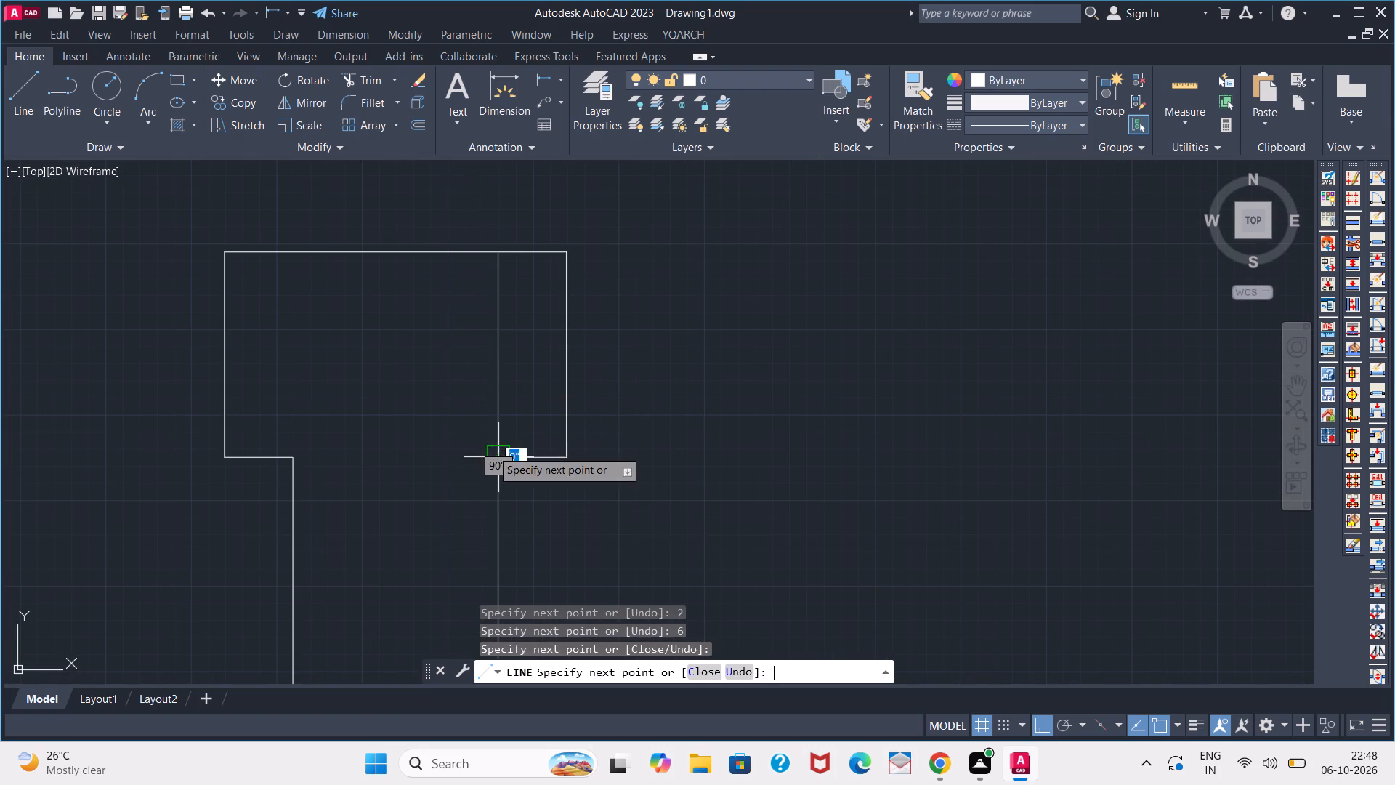
Trim the vertical wall's east line inside the new jamb.
text(TR)
key(space)
click(496, 421)
key(space)
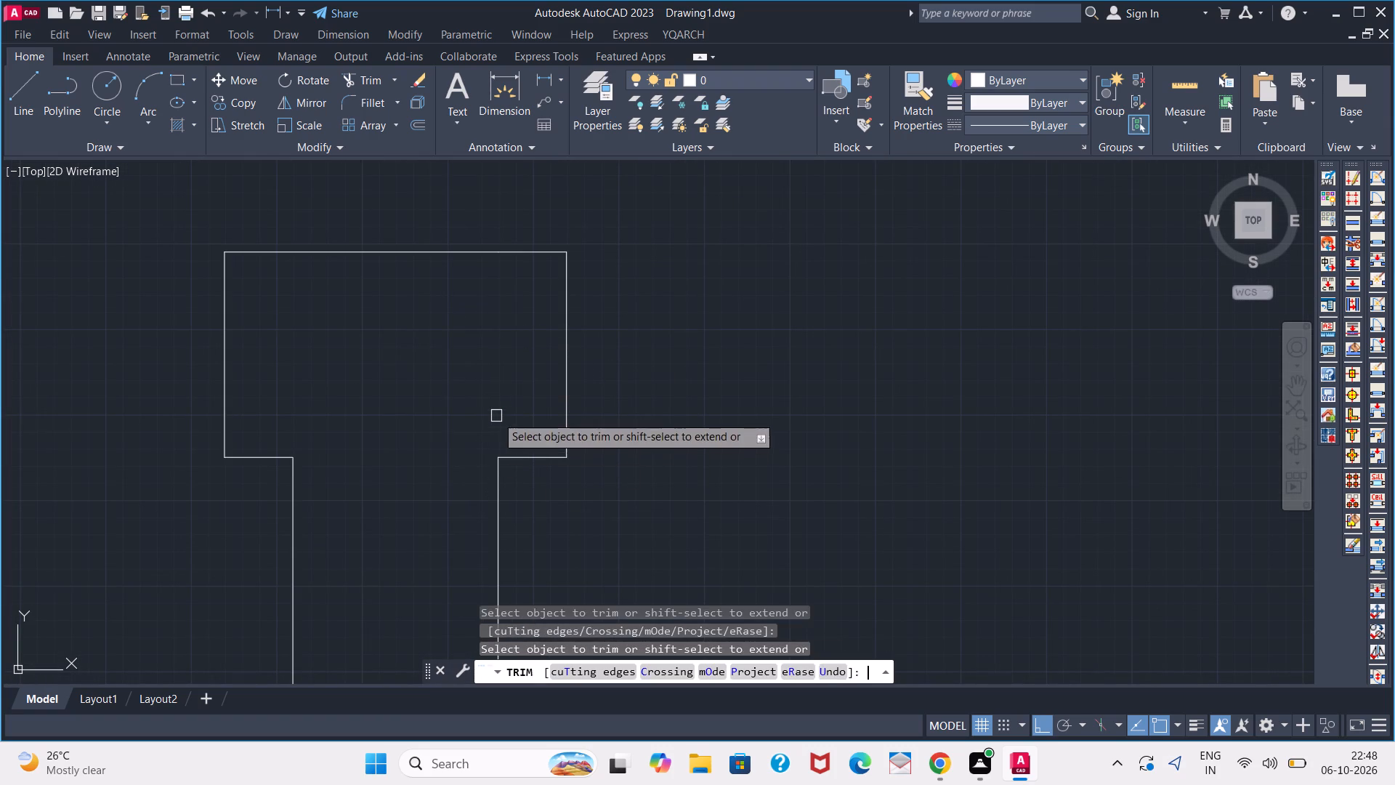
Extend the east line of the wall between the two north rooms down to the south line of the horizontal partition.
scroll(496, 415, down, 5)
scroll(436, 347, down, 2)
middle_drag(457, 298, 433, 419)
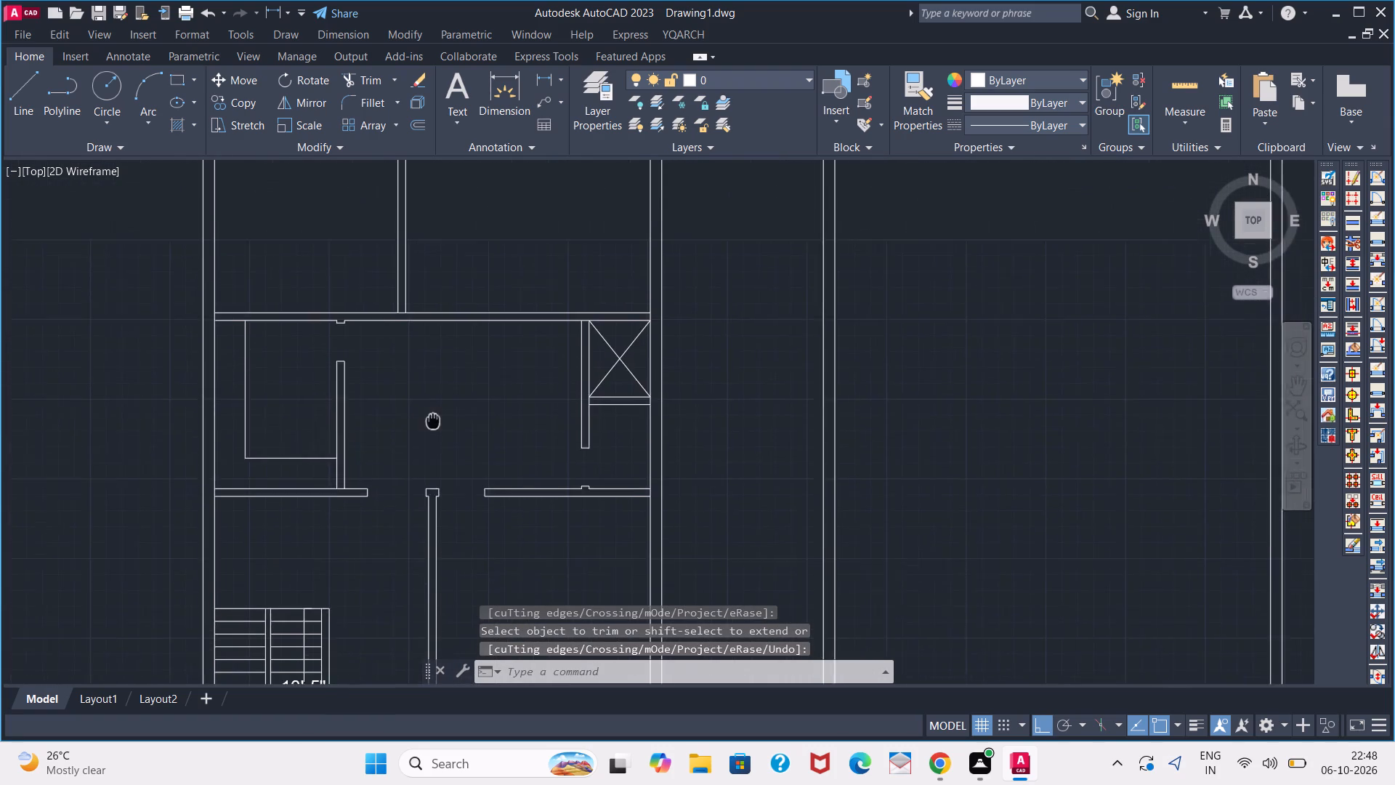
middle_drag(433, 419, 405, 427)
middle_drag(474, 381, 472, 467)
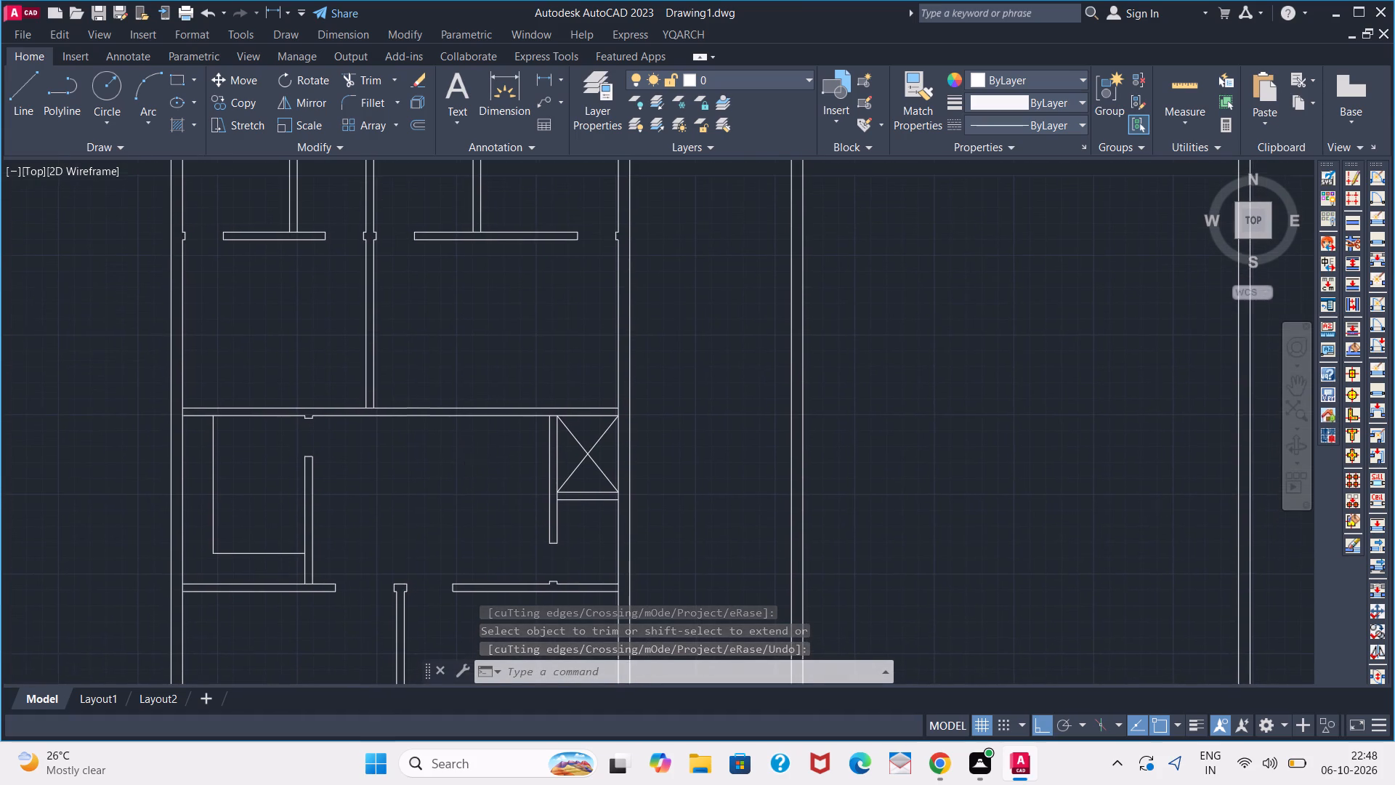
text(EX)
key(space)
key(space)
click(376, 388)
key(space)
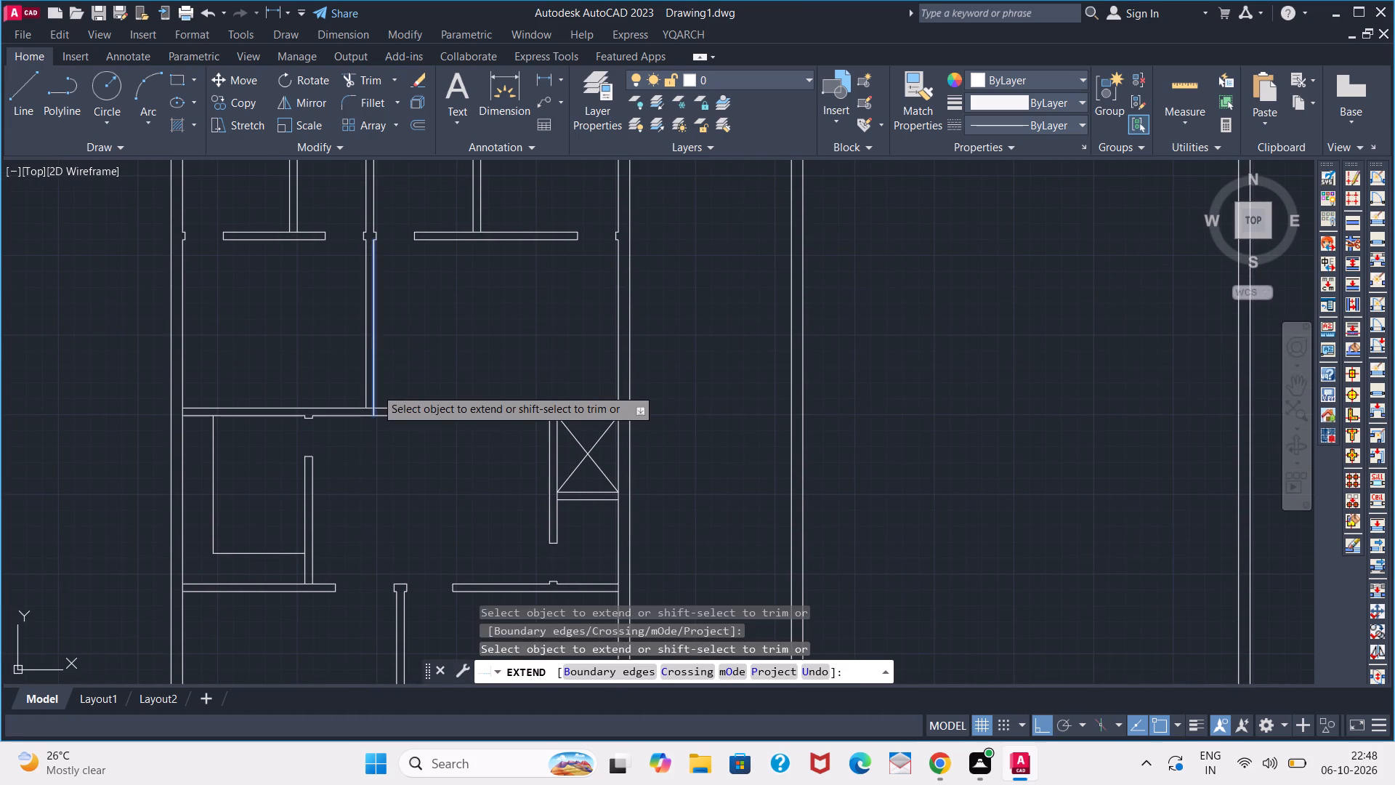
key(space)
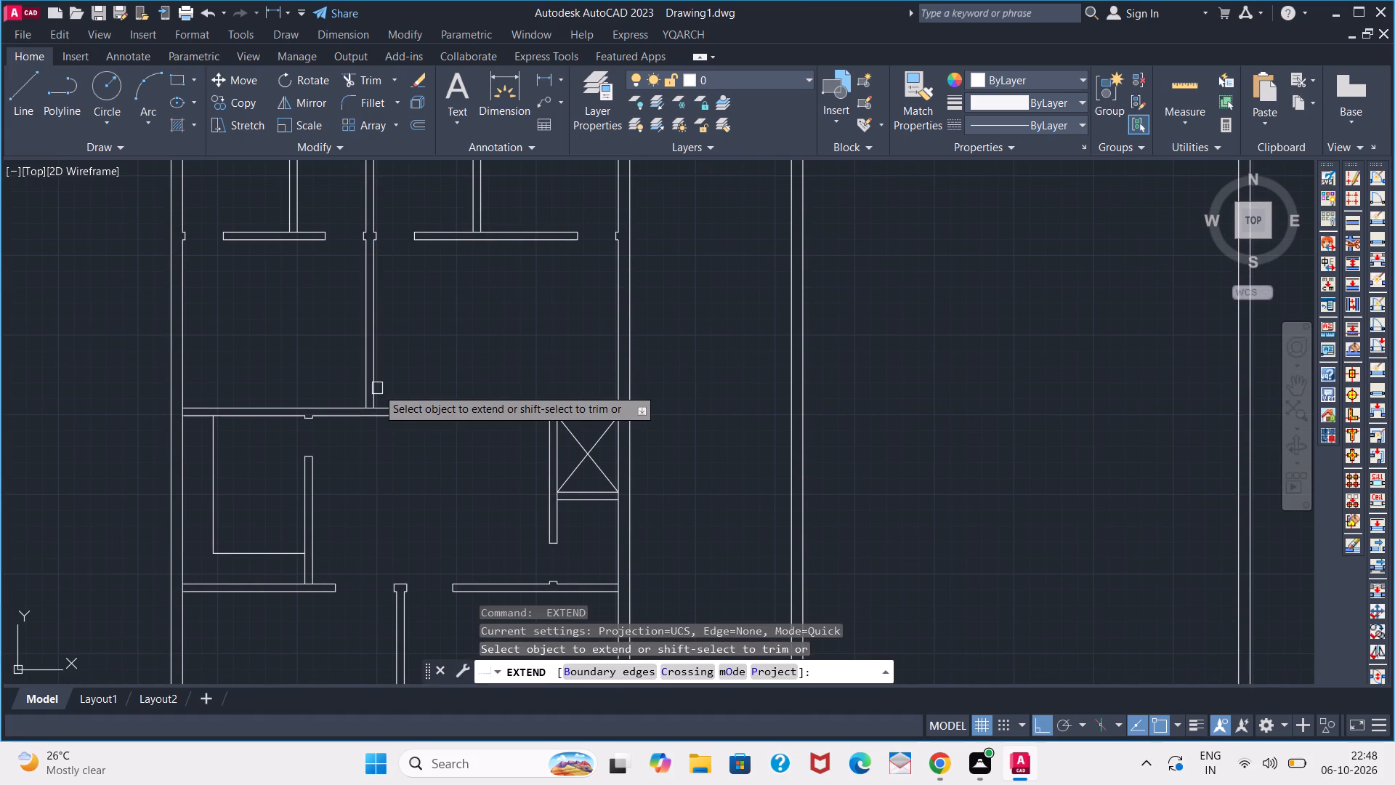
click(377, 388)
key(space)
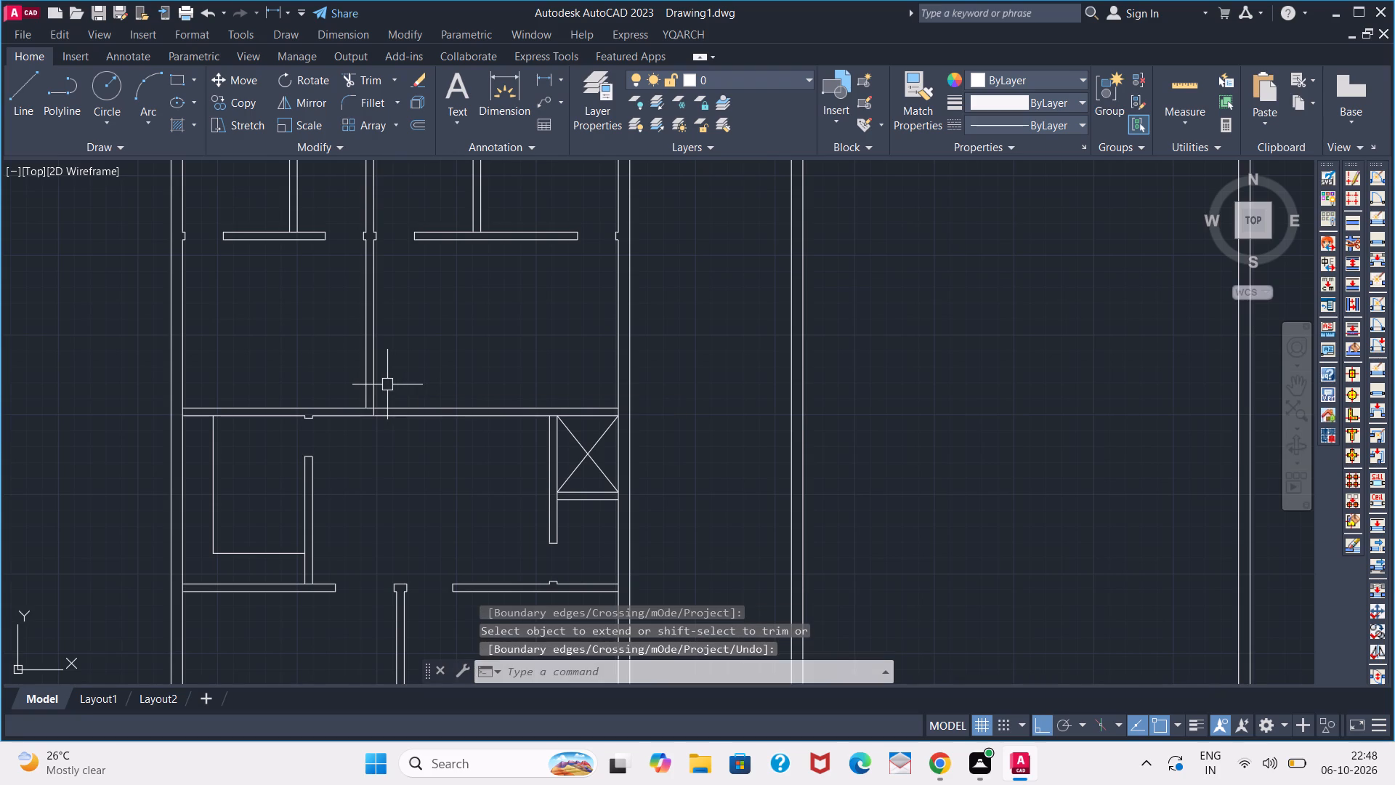
Offset both lines of the wall between the north rooms 3'2" outward, one to the east and one to the west.
key(o)
key(Return)
key(3)
key(apostrophe)
key(2)
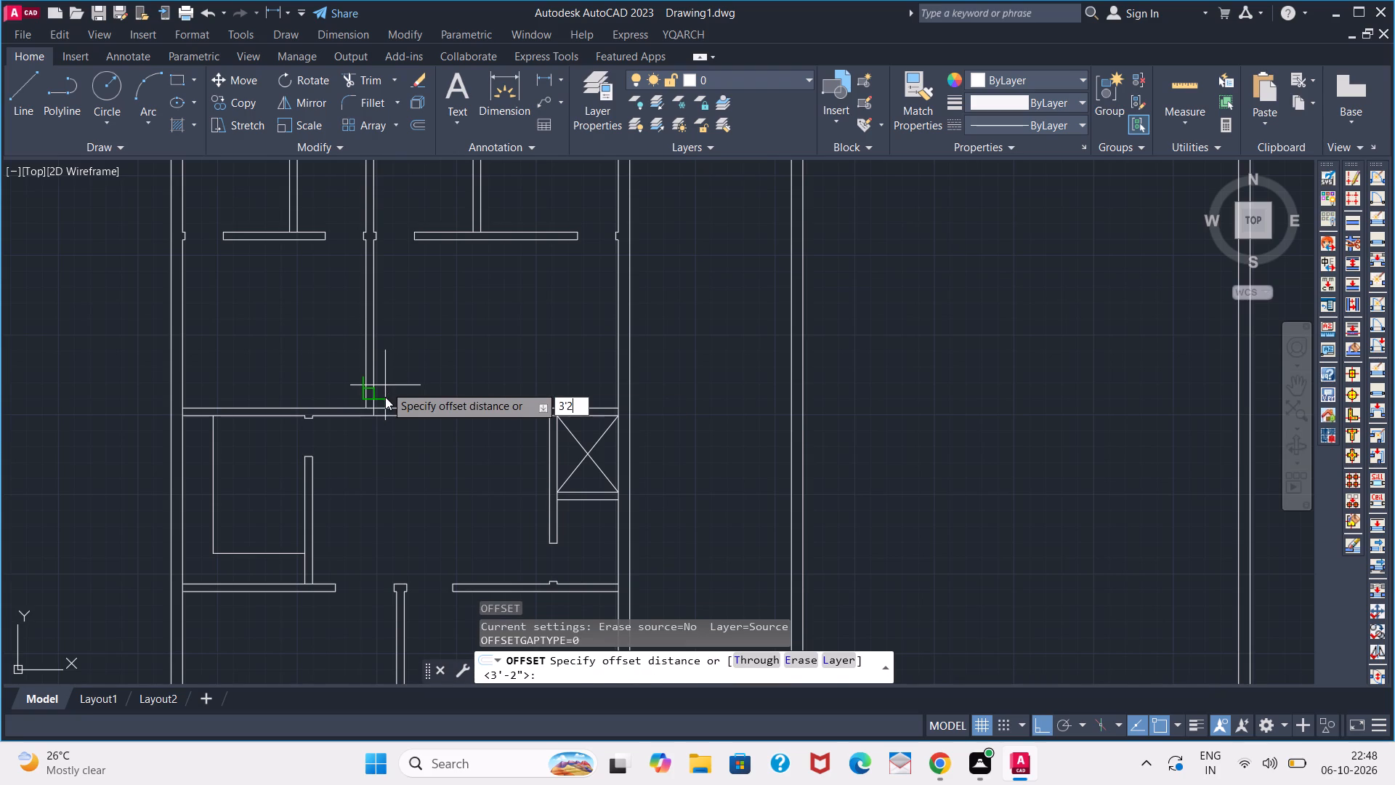
key(Return)
click(377, 382)
click(449, 382)
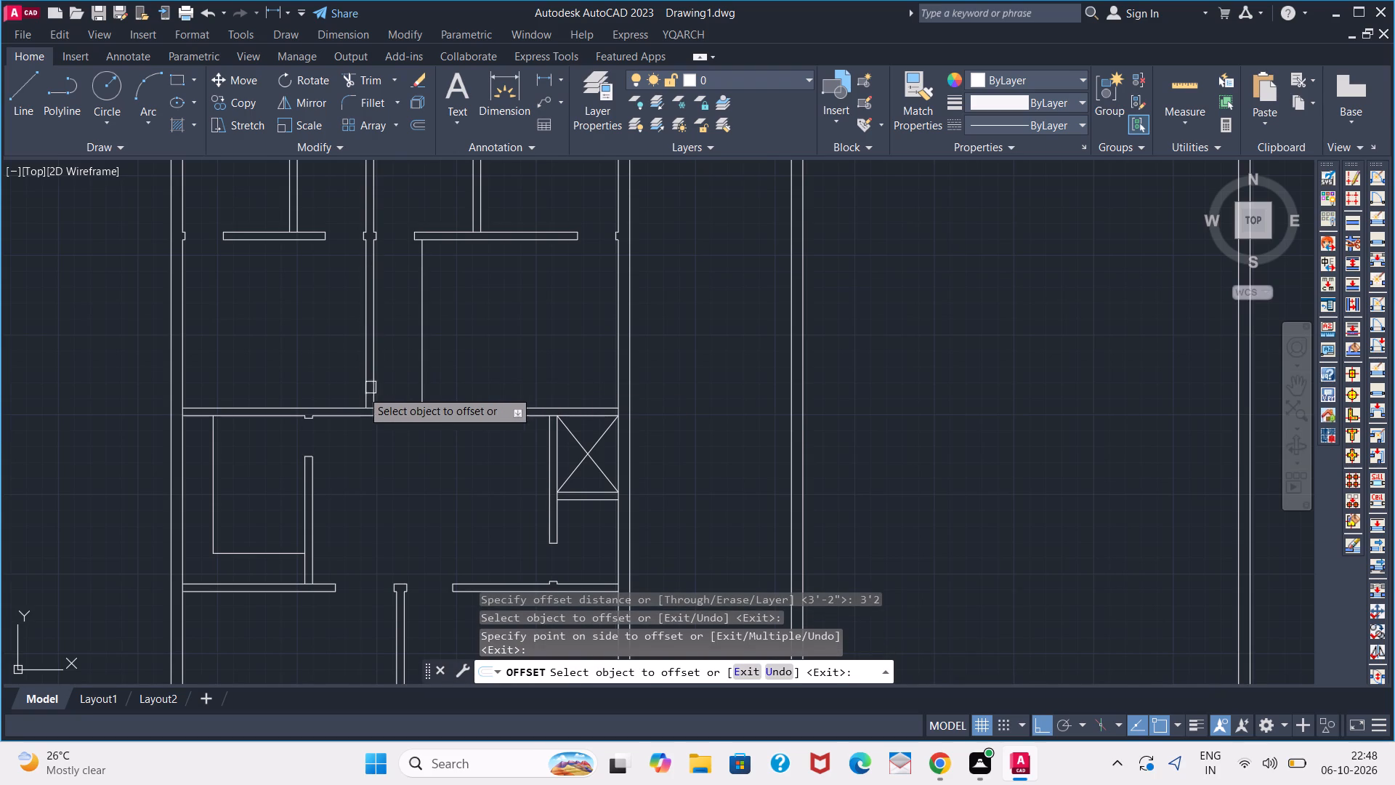
click(361, 392)
click(339, 386)
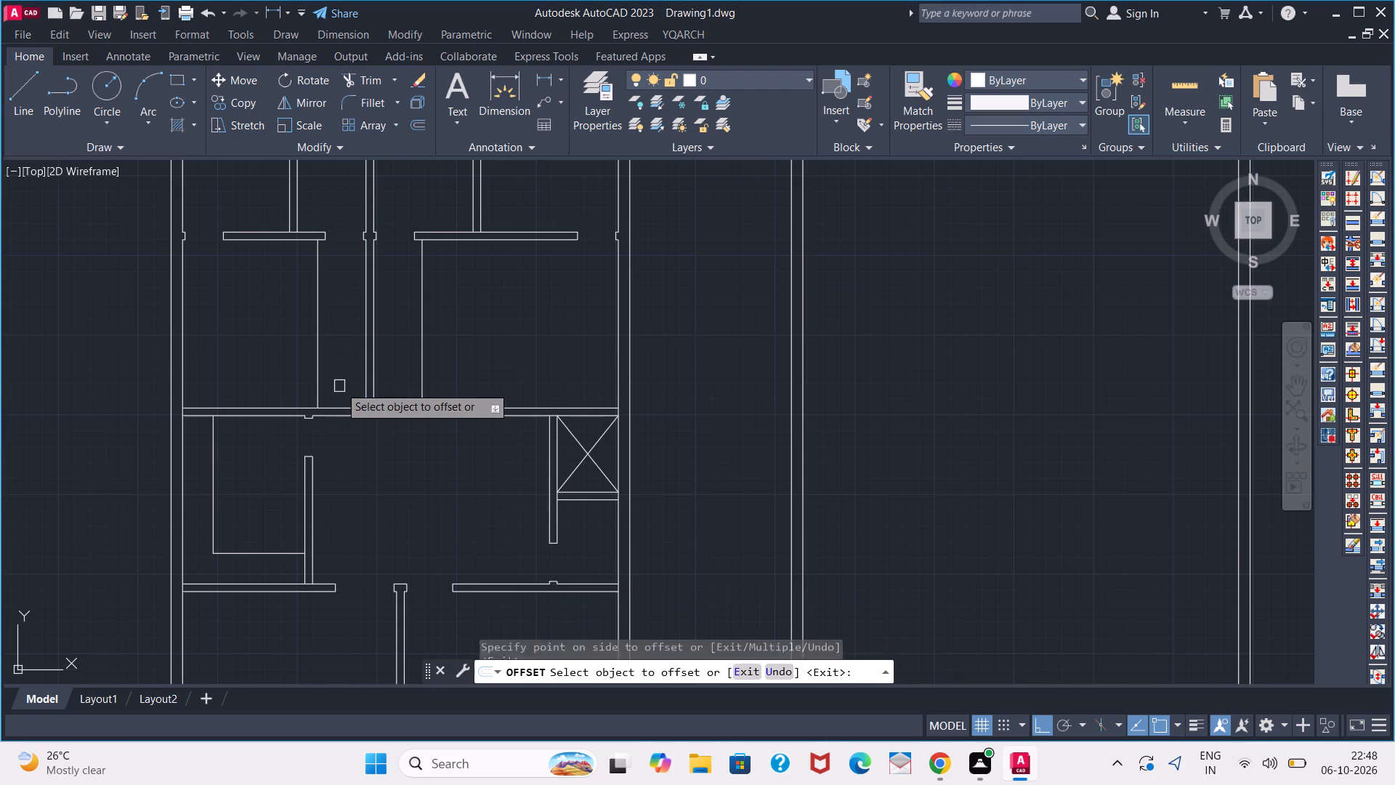
key(space)
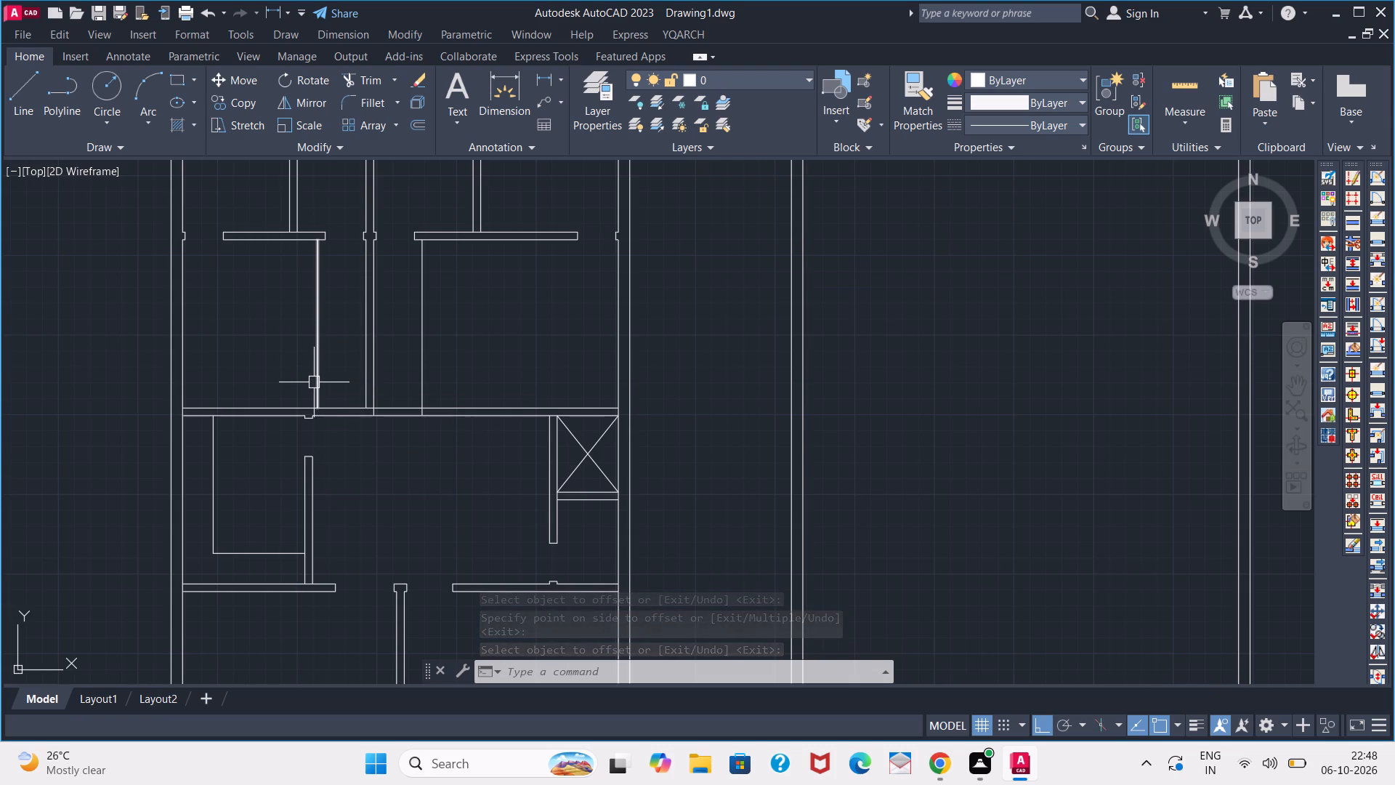
scroll(331, 377, up, 1)
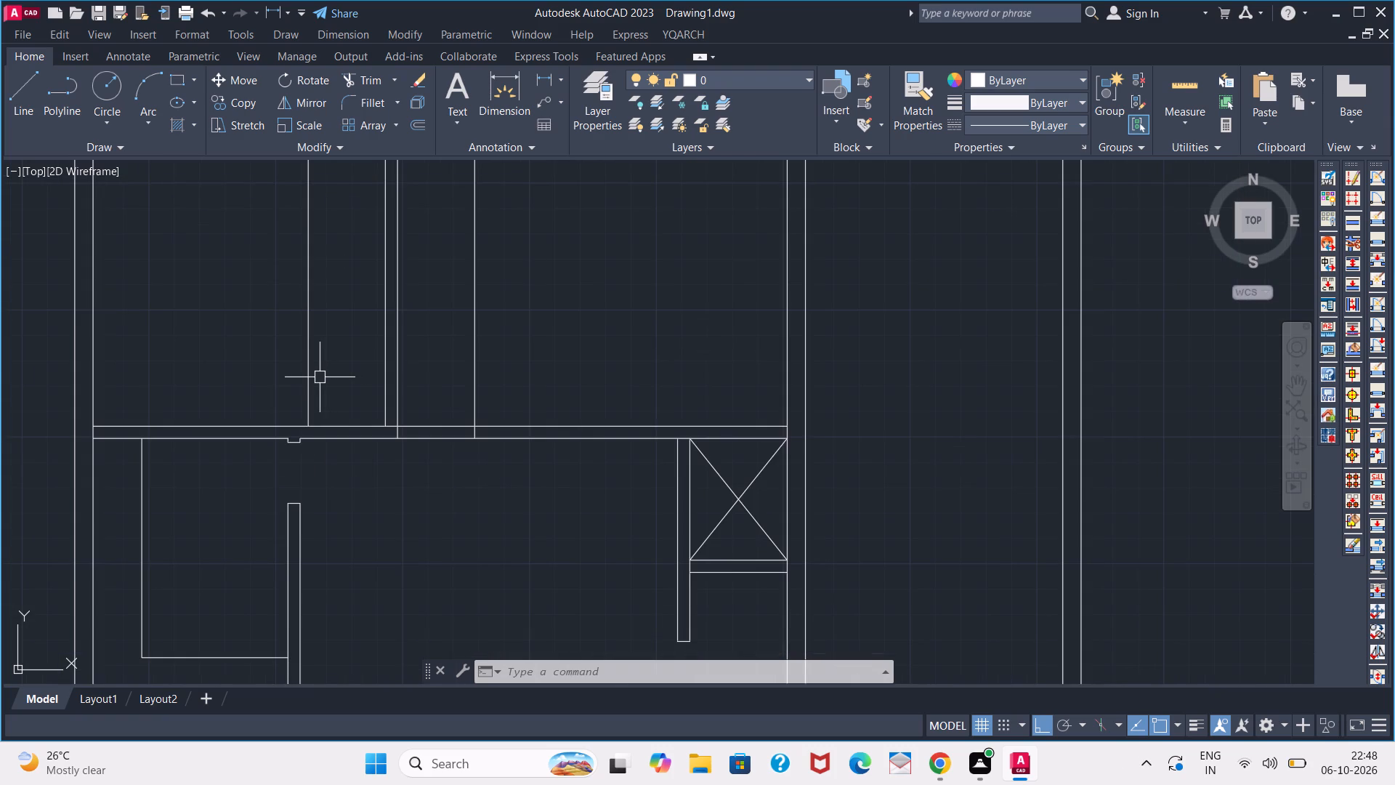
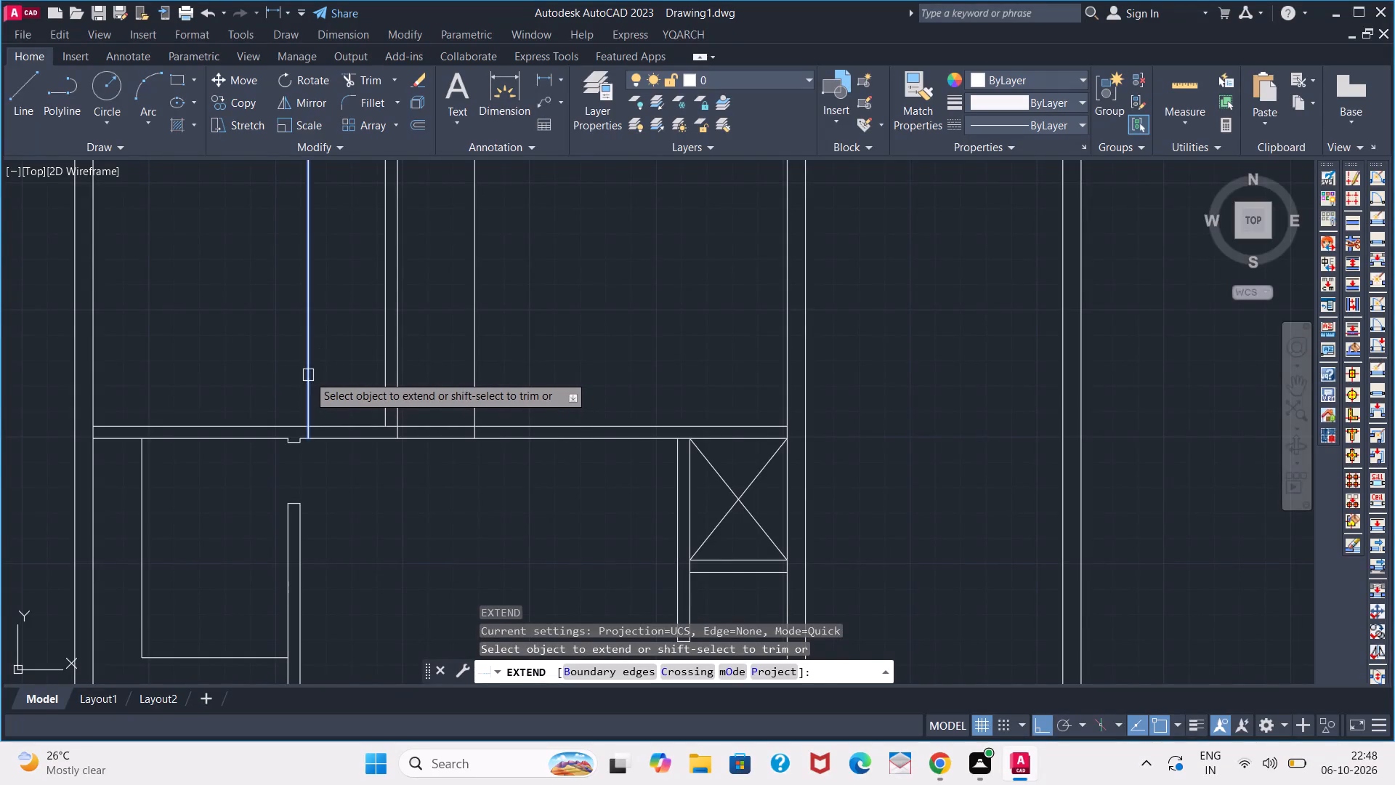
Extend the vertical guide line on the west side of the central partition to the horizontal wall's lower face.
click(308, 375)
key(space)
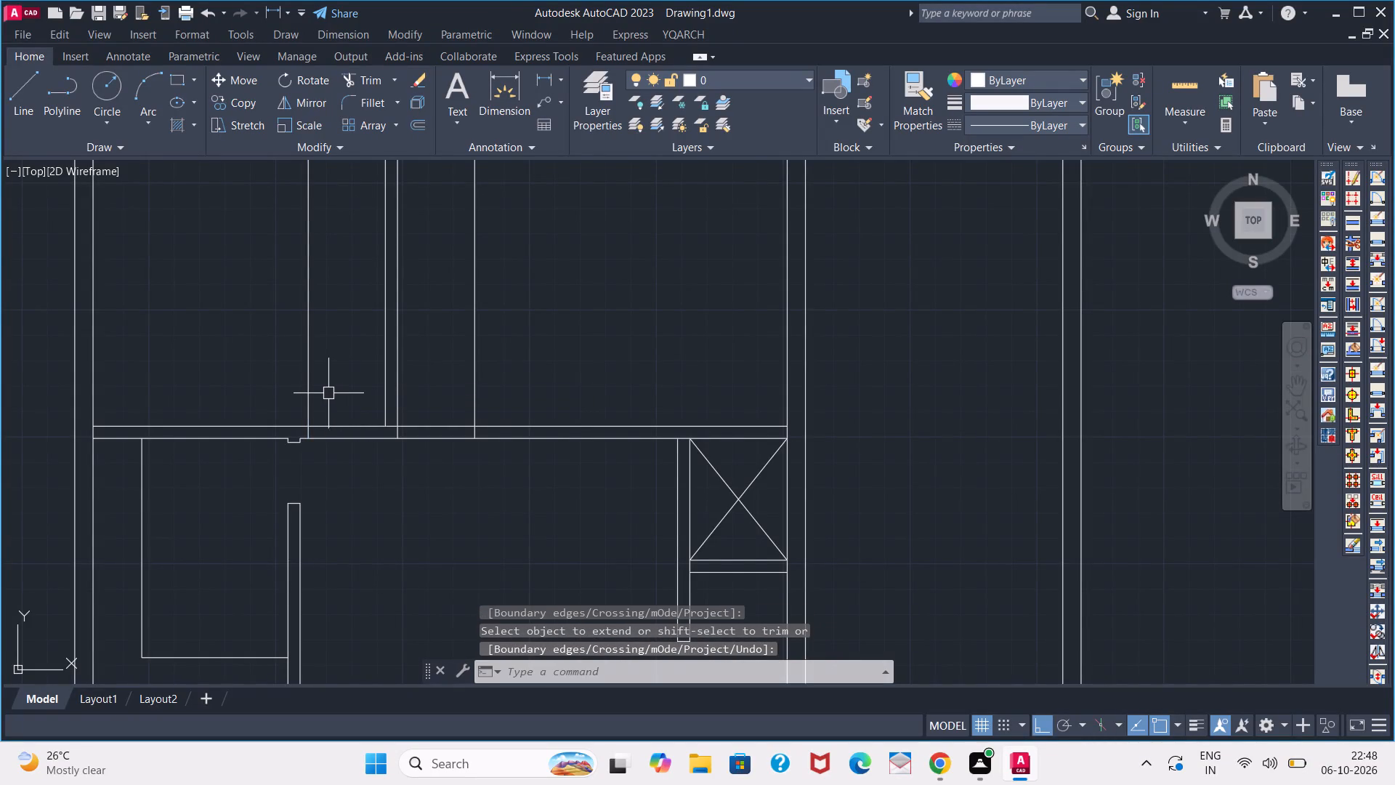
Trim the horizontal wall lines on both sides of the central partition to form door openings, removing the two vertical guide lines.
text(TR)
key(space)
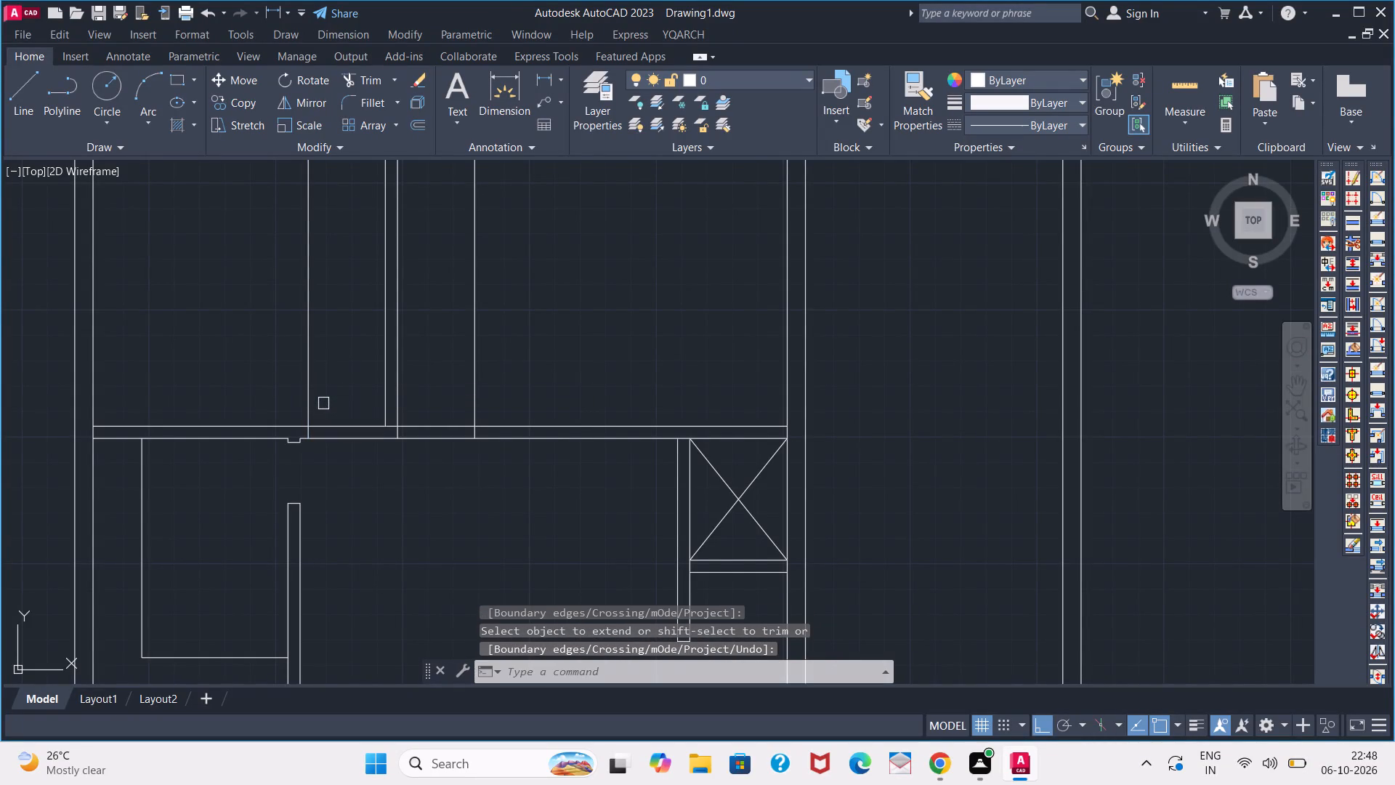
click(336, 407)
click(333, 467)
click(421, 478)
click(428, 400)
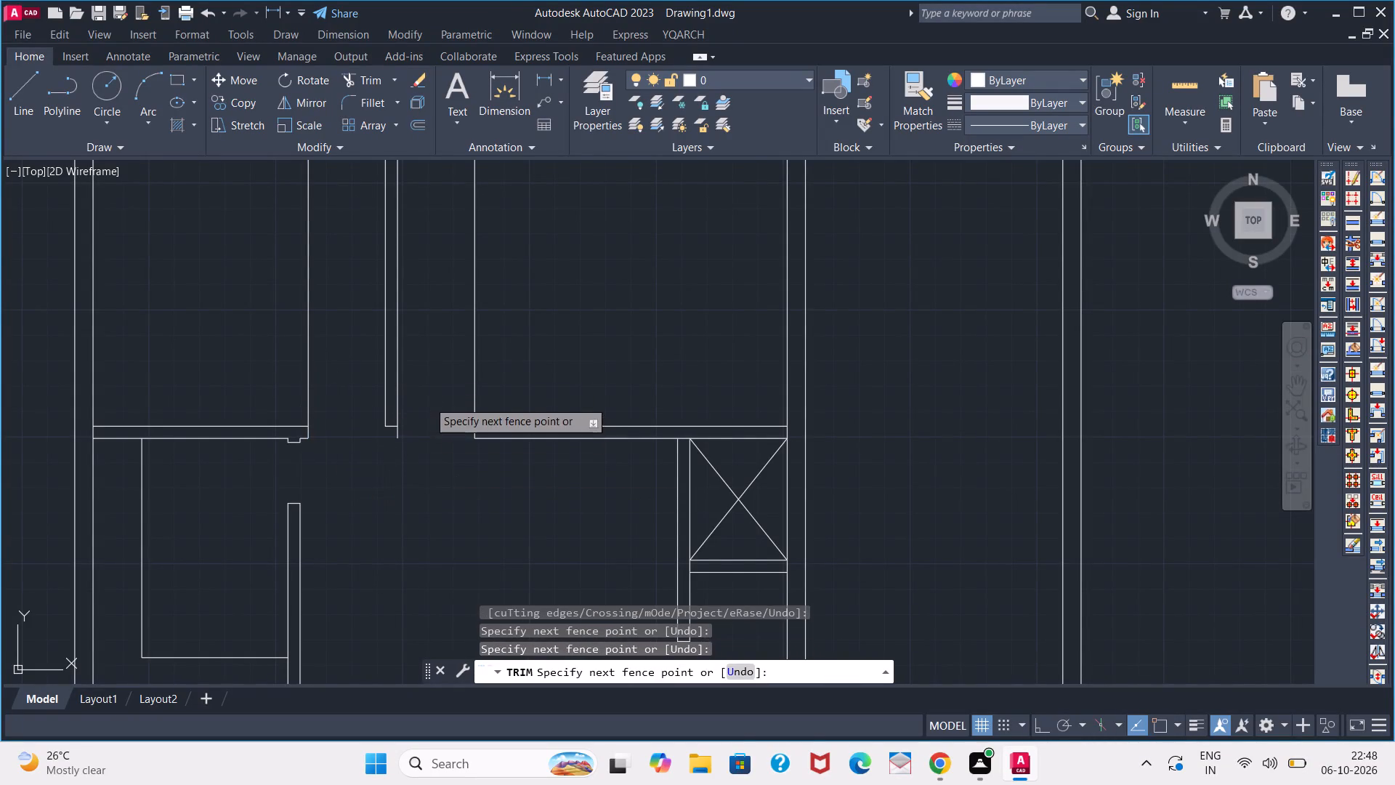
click(468, 369)
click(490, 368)
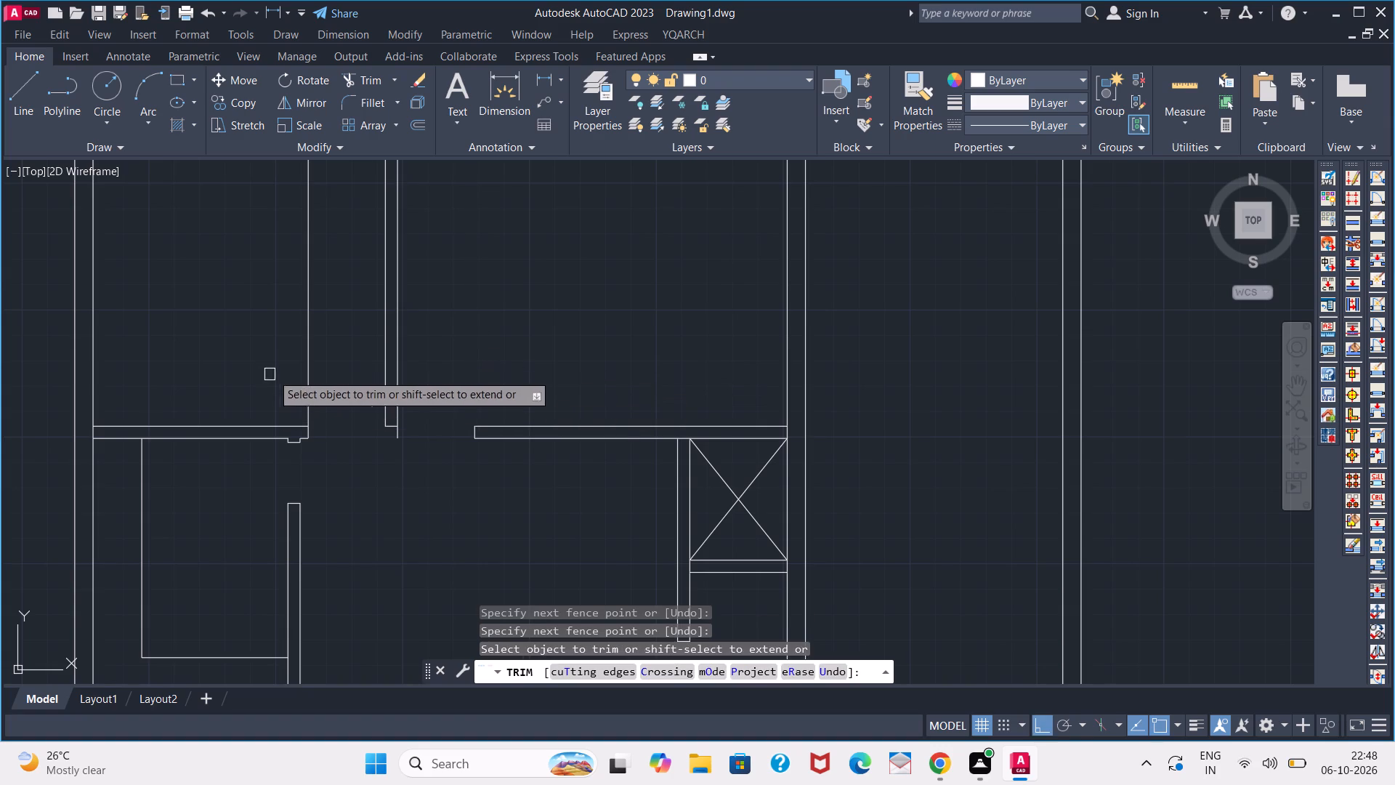
click(298, 368)
click(318, 373)
scroll(364, 447, down, 3)
scroll(375, 457, up, 2)
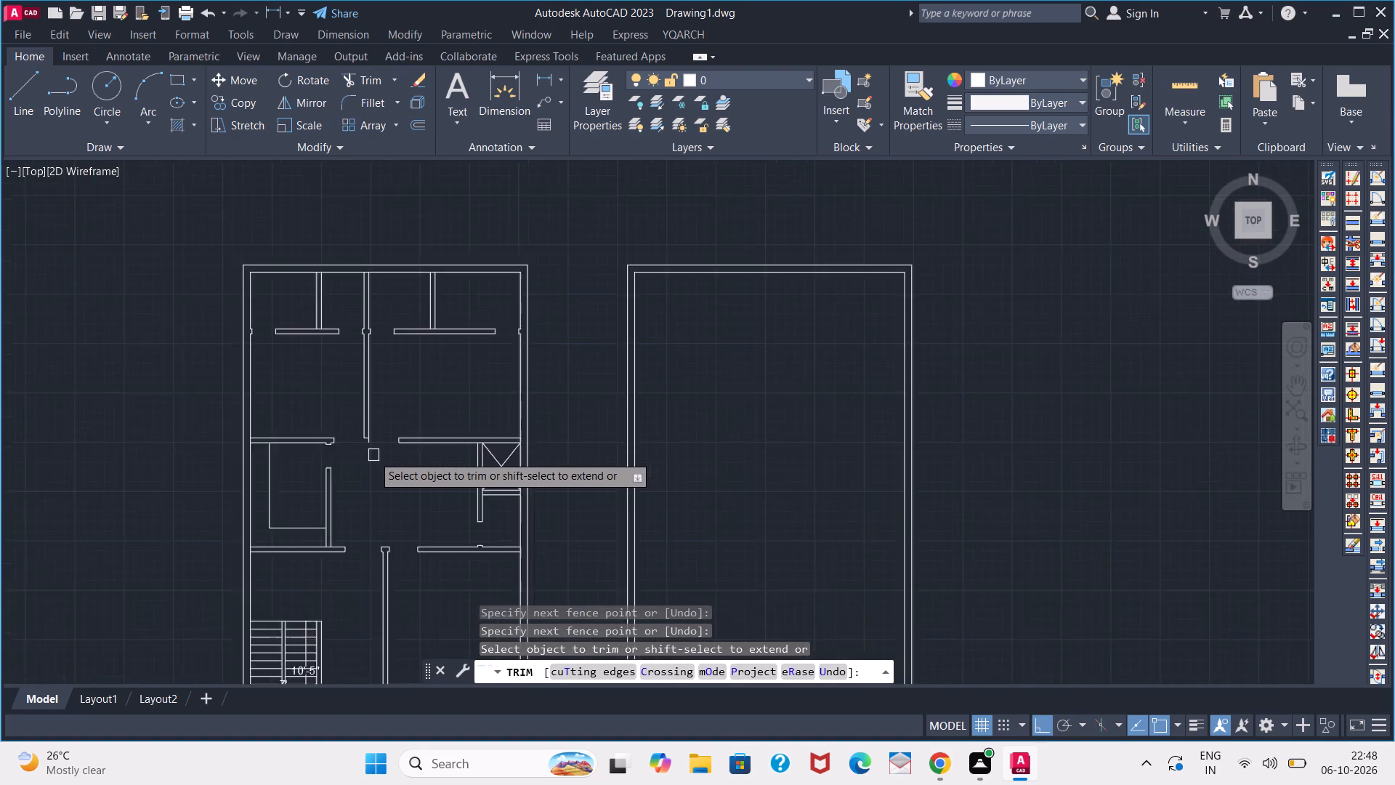
scroll(372, 454, up, 1)
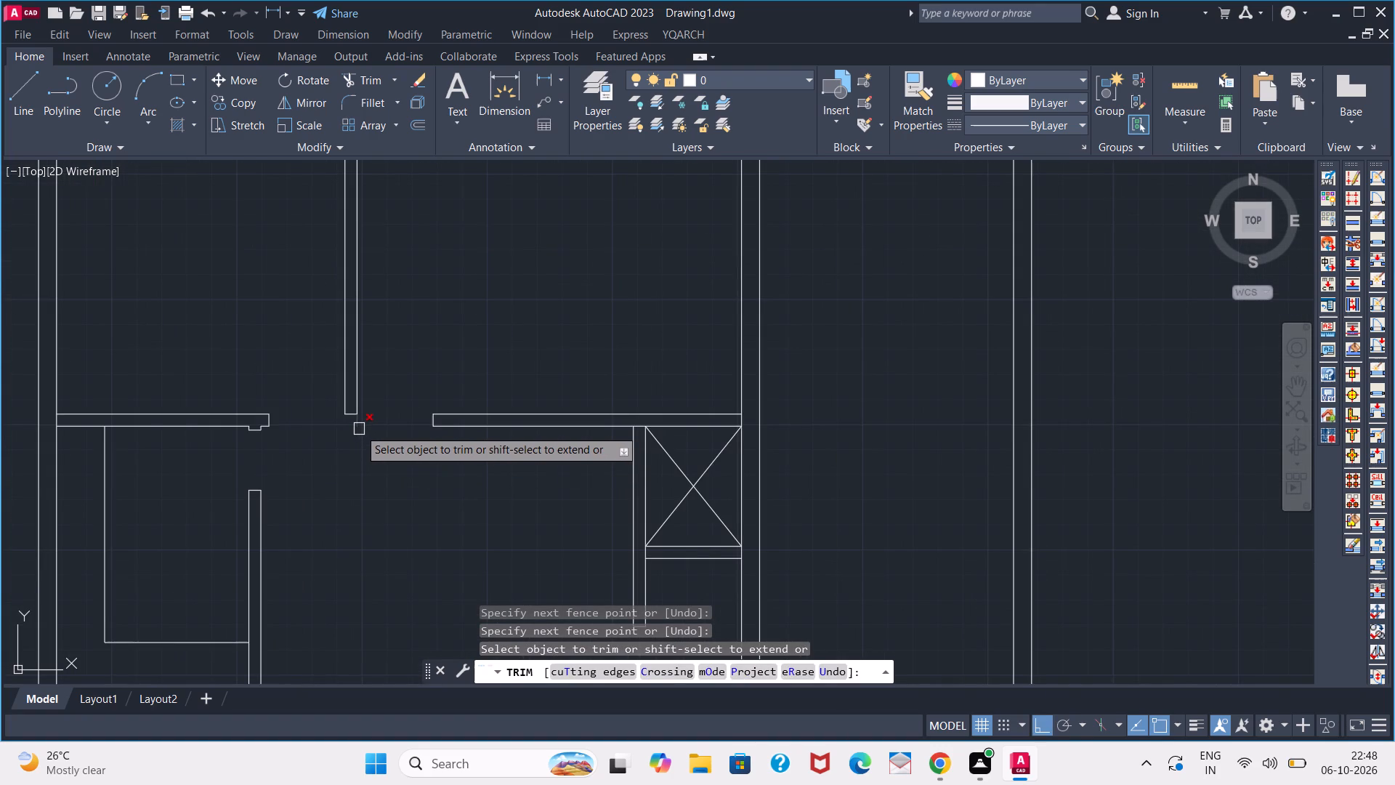
middle_drag(345, 474, 345, 539)
middle_click(345, 539)
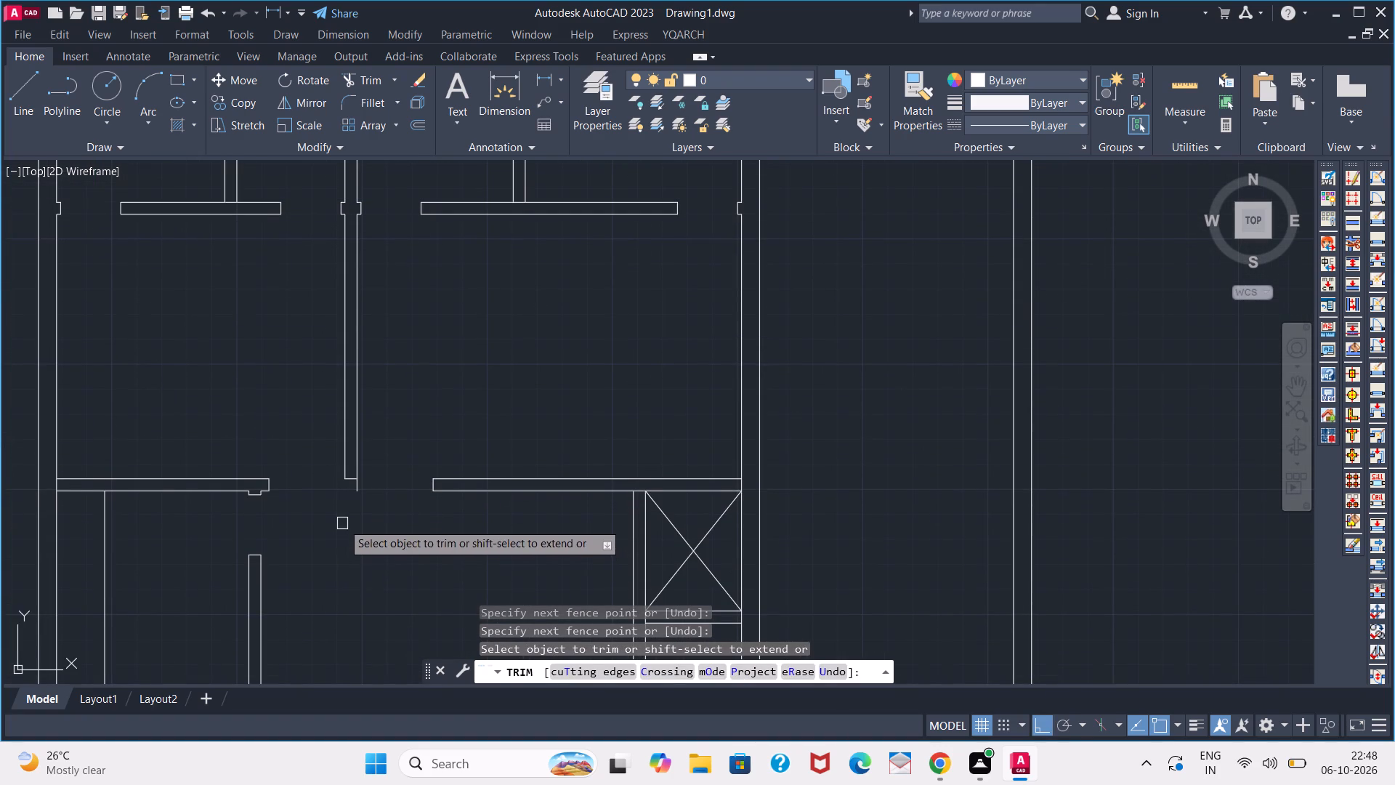
middle_drag(326, 494, 327, 524)
key(space)
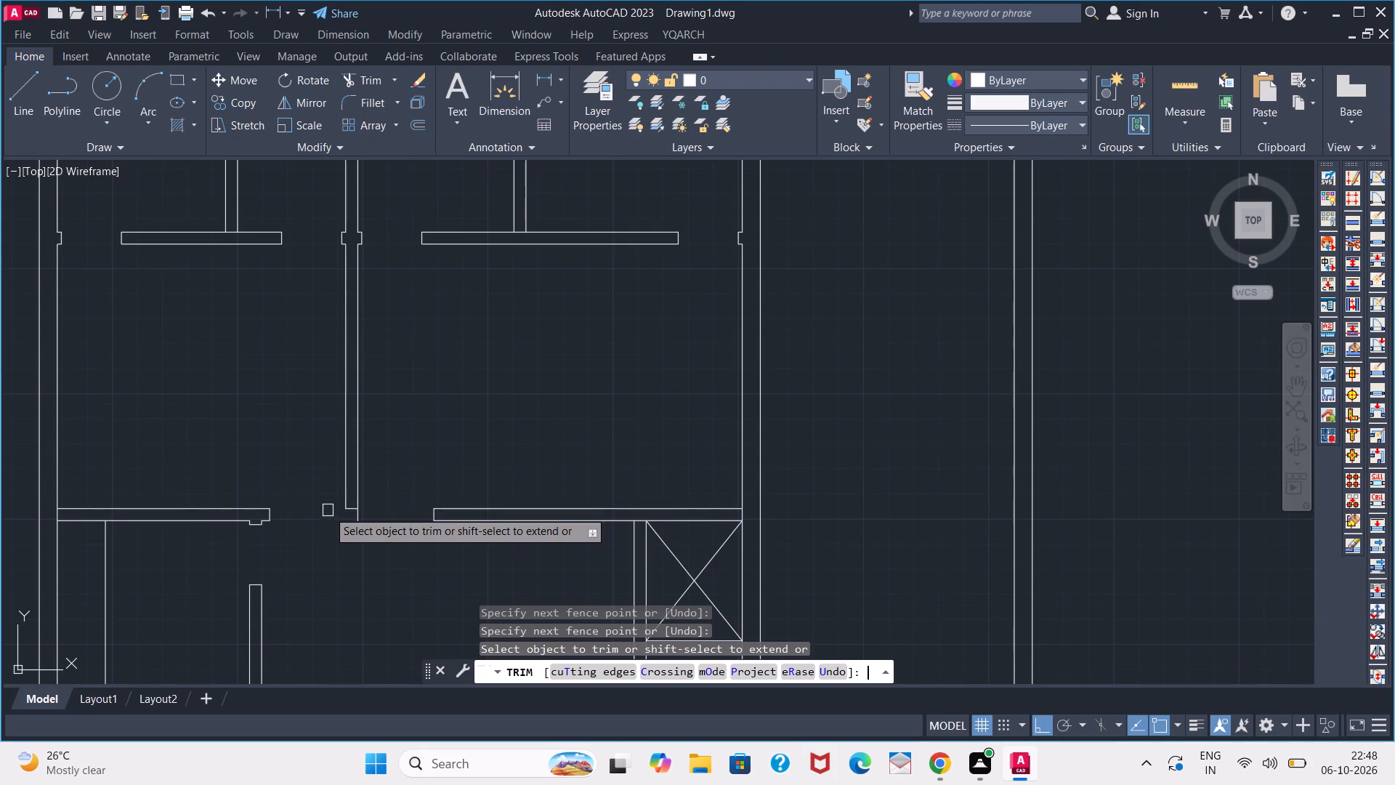
Erase the short horizontal line across the central partition's lower end.
scroll(345, 495, up, 2)
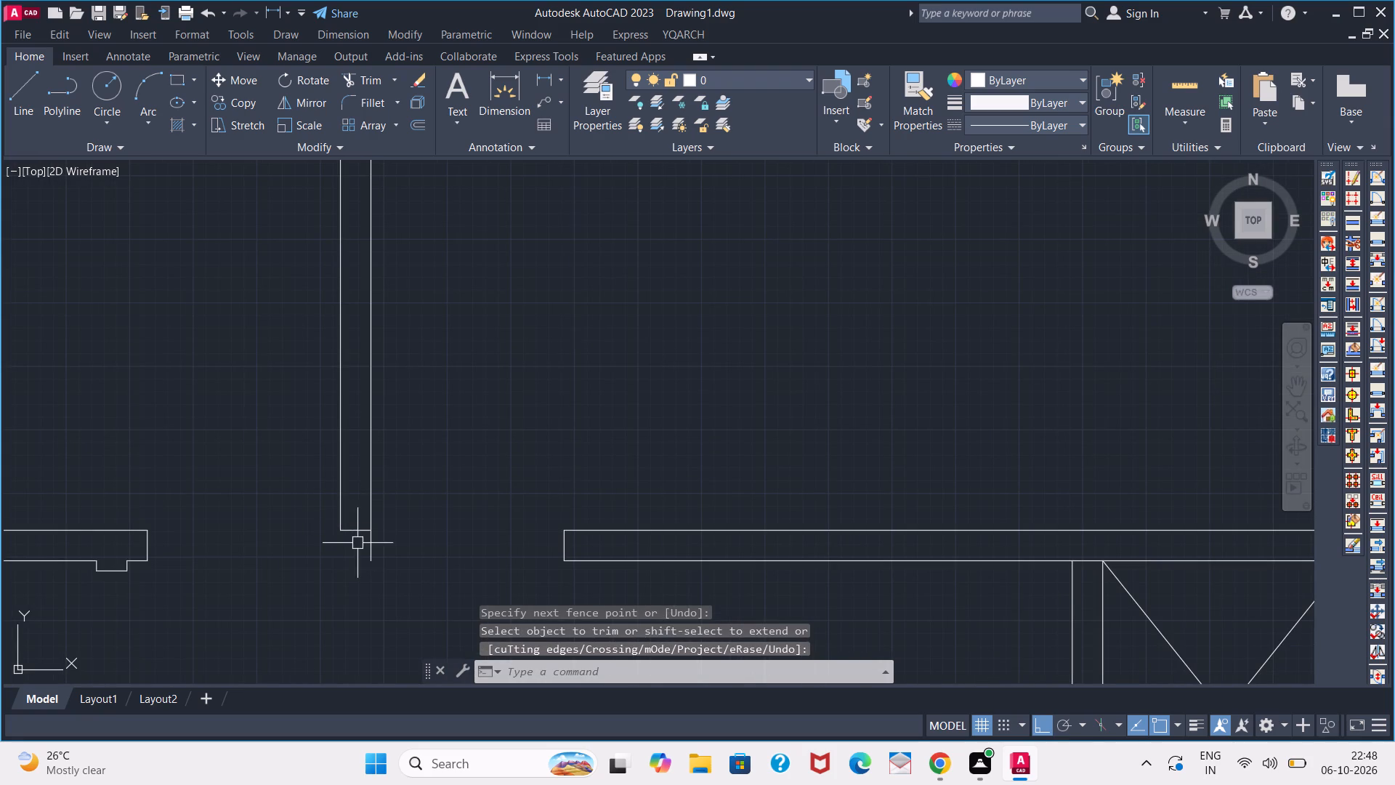
click(360, 532)
key(Delete)
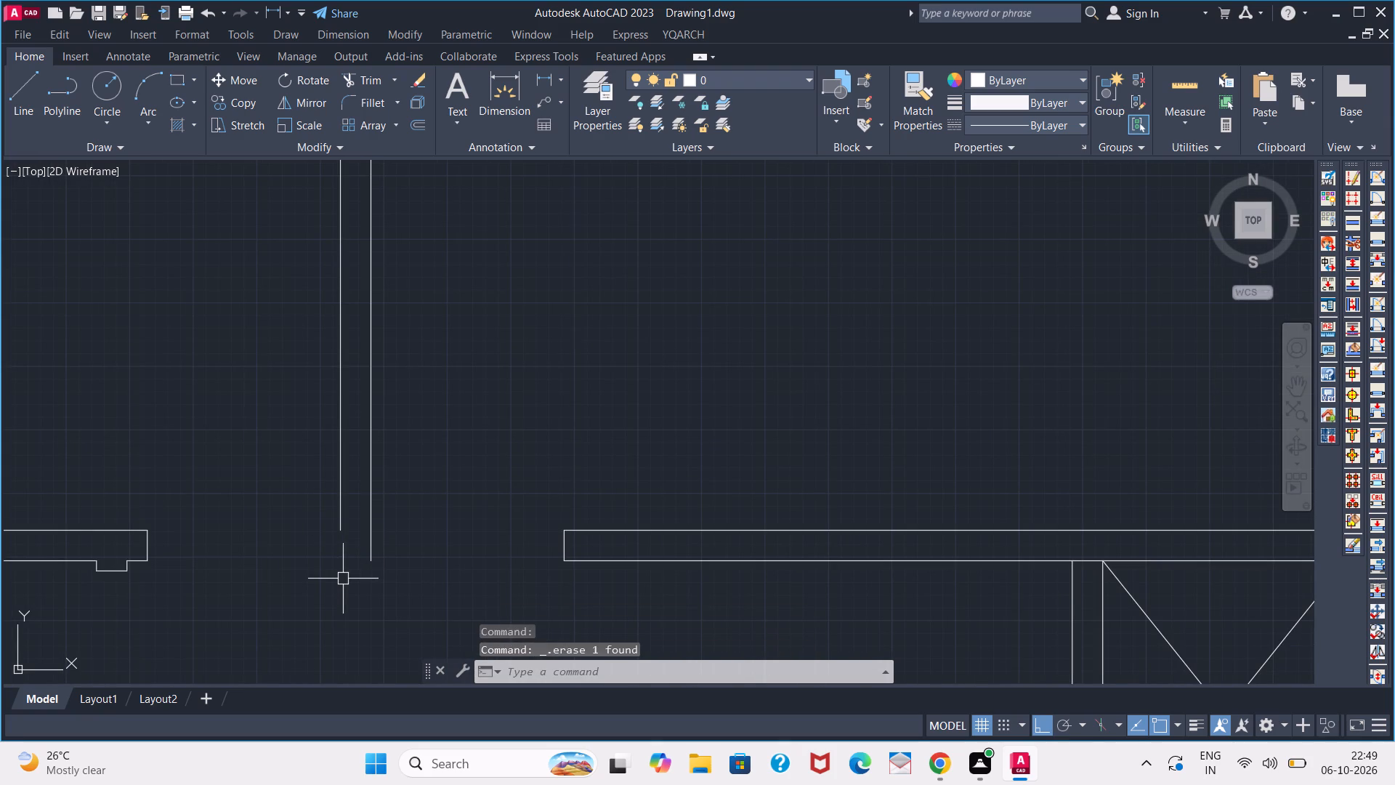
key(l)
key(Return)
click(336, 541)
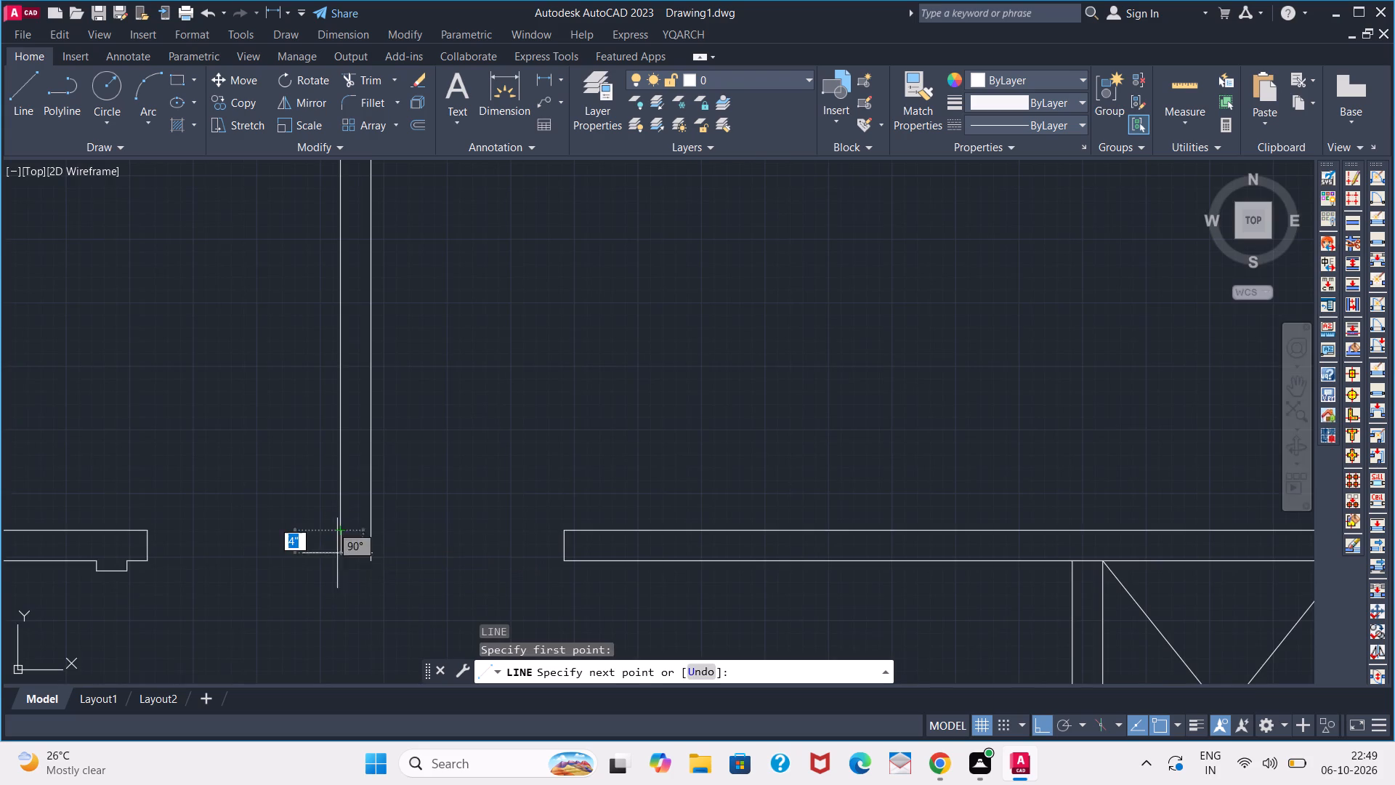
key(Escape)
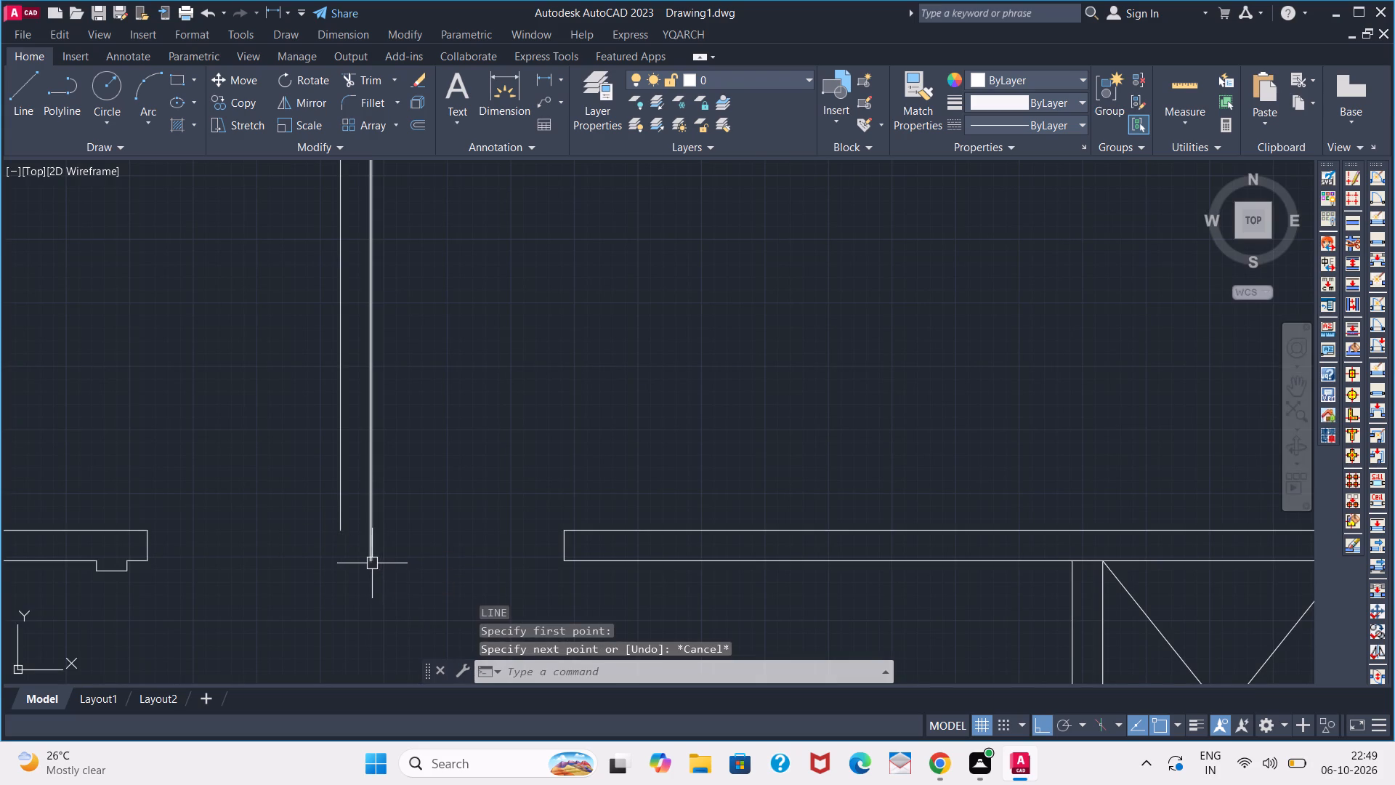
Draw lines closing the central partition's lower end, level with the horizontal wall's lower face and joined to its shorter side.
key(space)
click(372, 563)
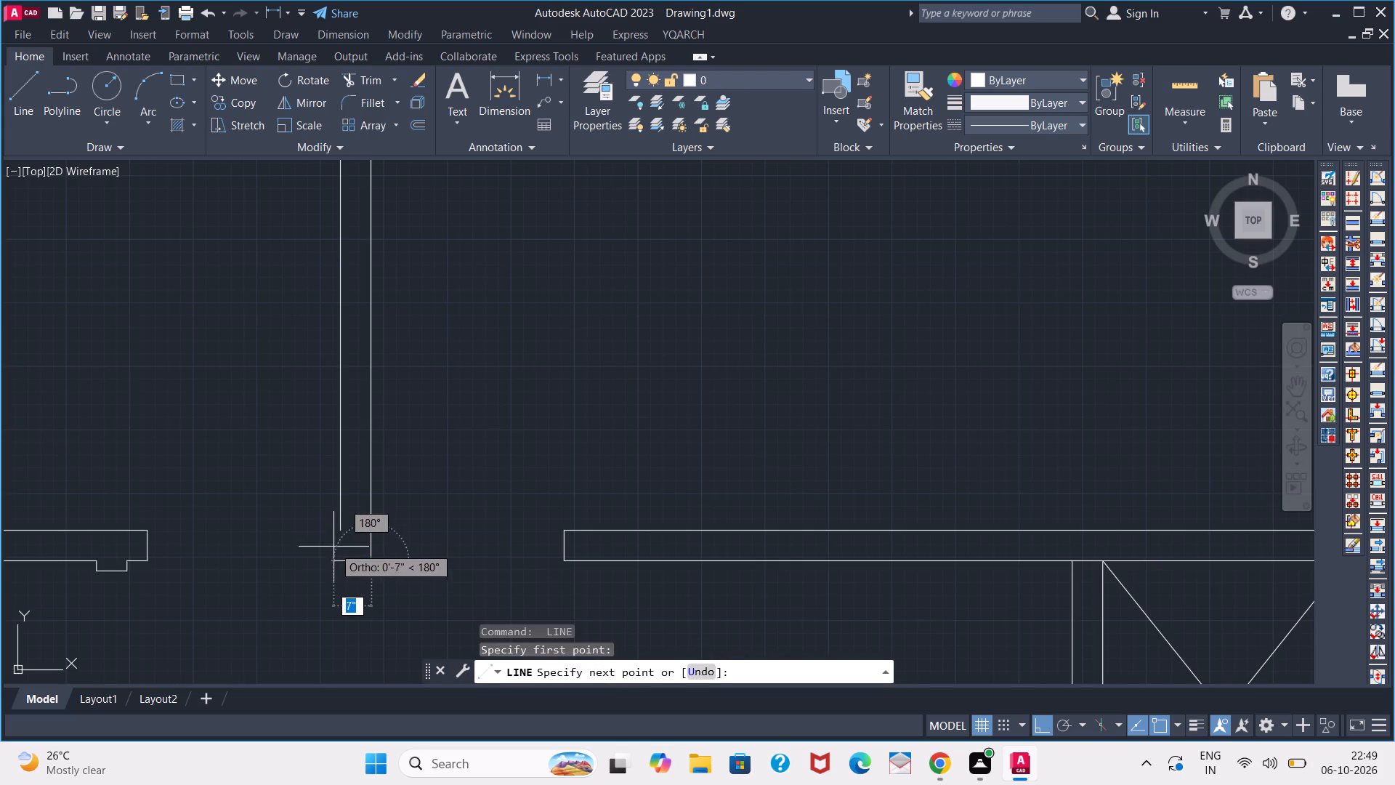
click(340, 565)
click(340, 529)
key(space)
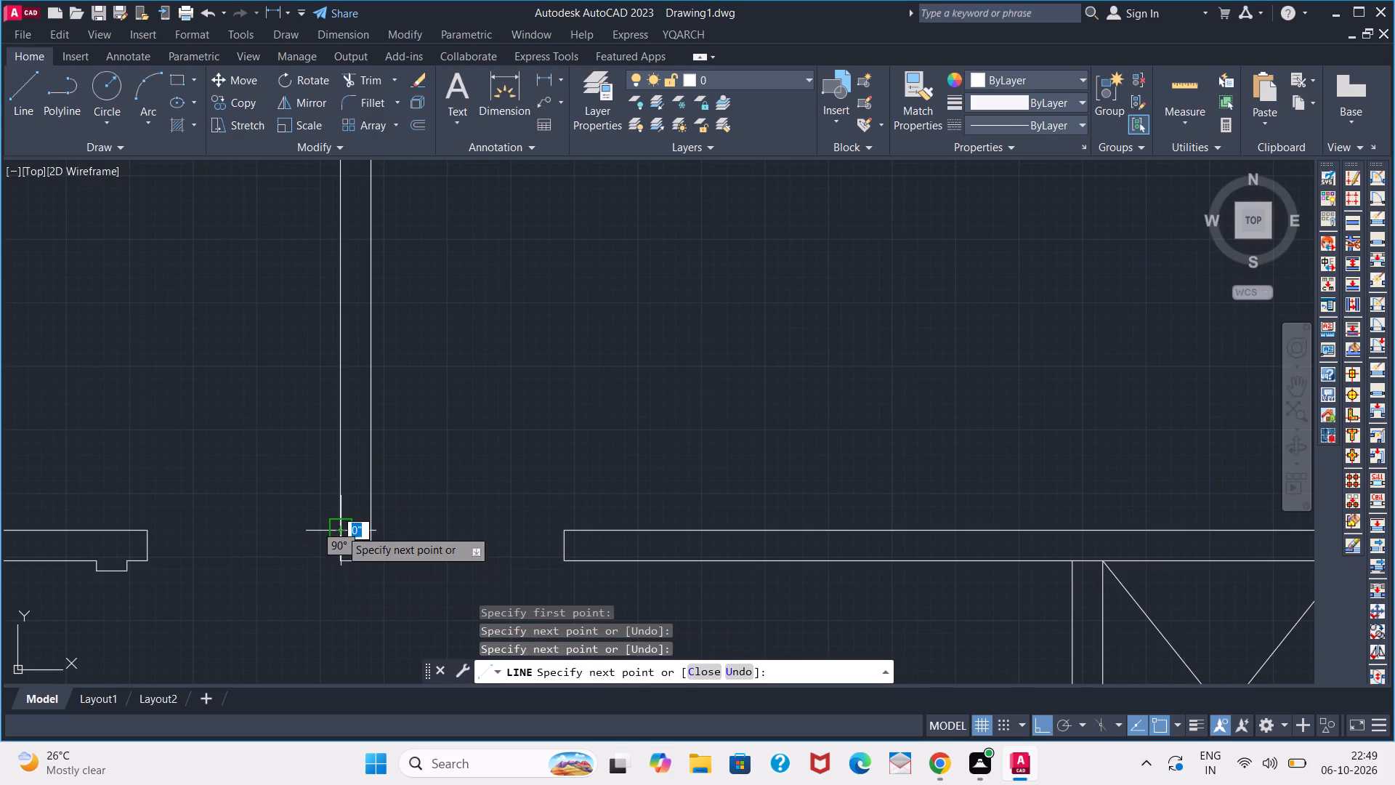
Draw a 2" by 6" door jamb on the west side of the central partition's lower end.
scroll(291, 547, down, 1)
middle_drag(314, 556, 442, 559)
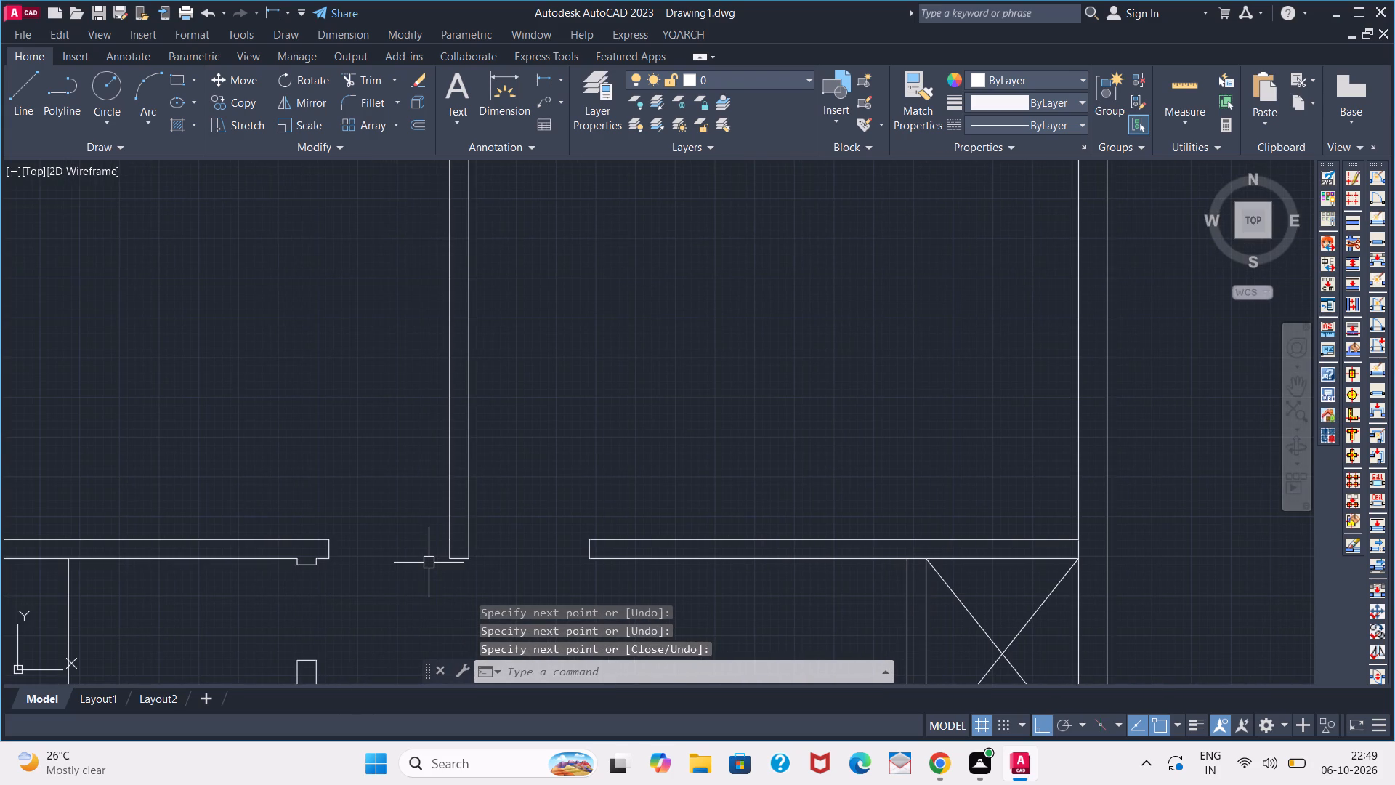
key(l)
key(Return)
click(444, 559)
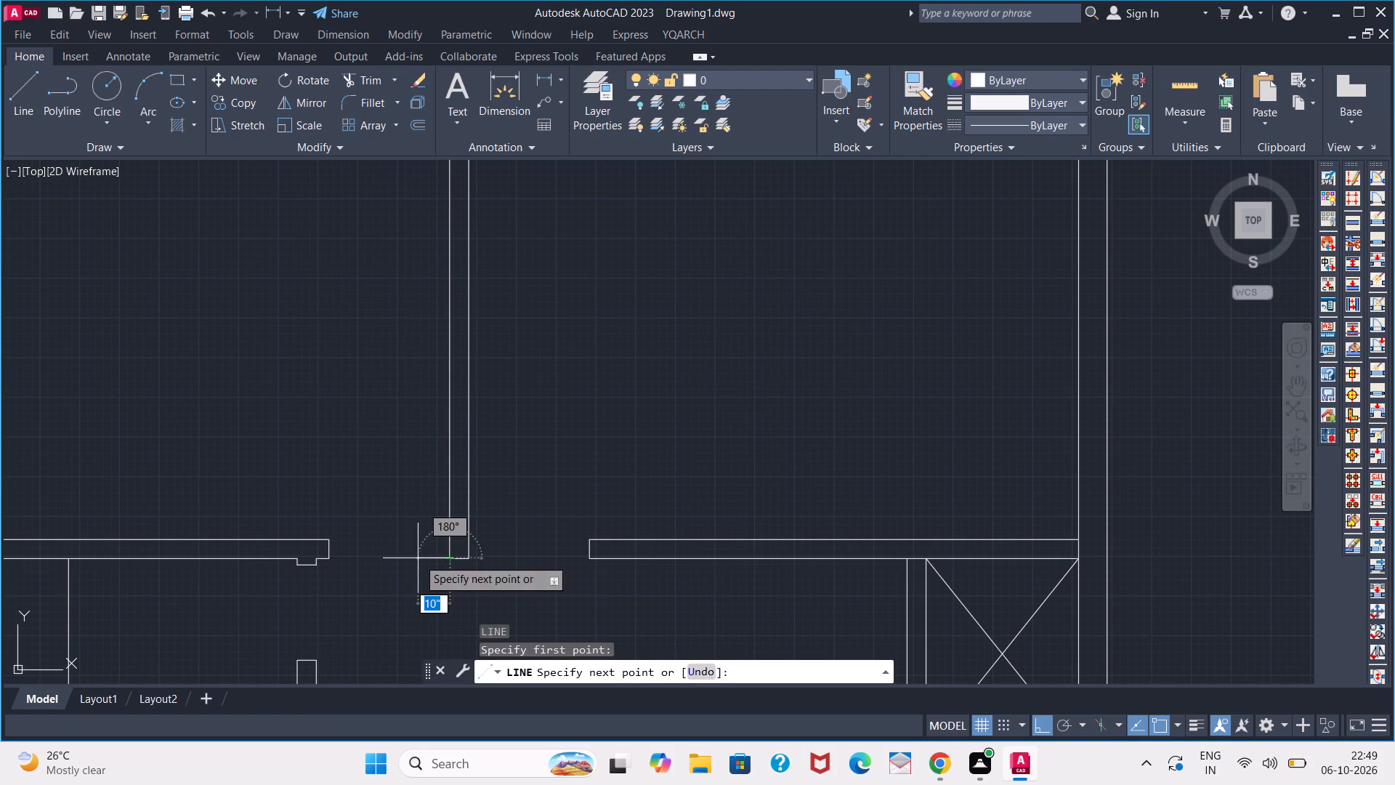
key(2)
key(Return)
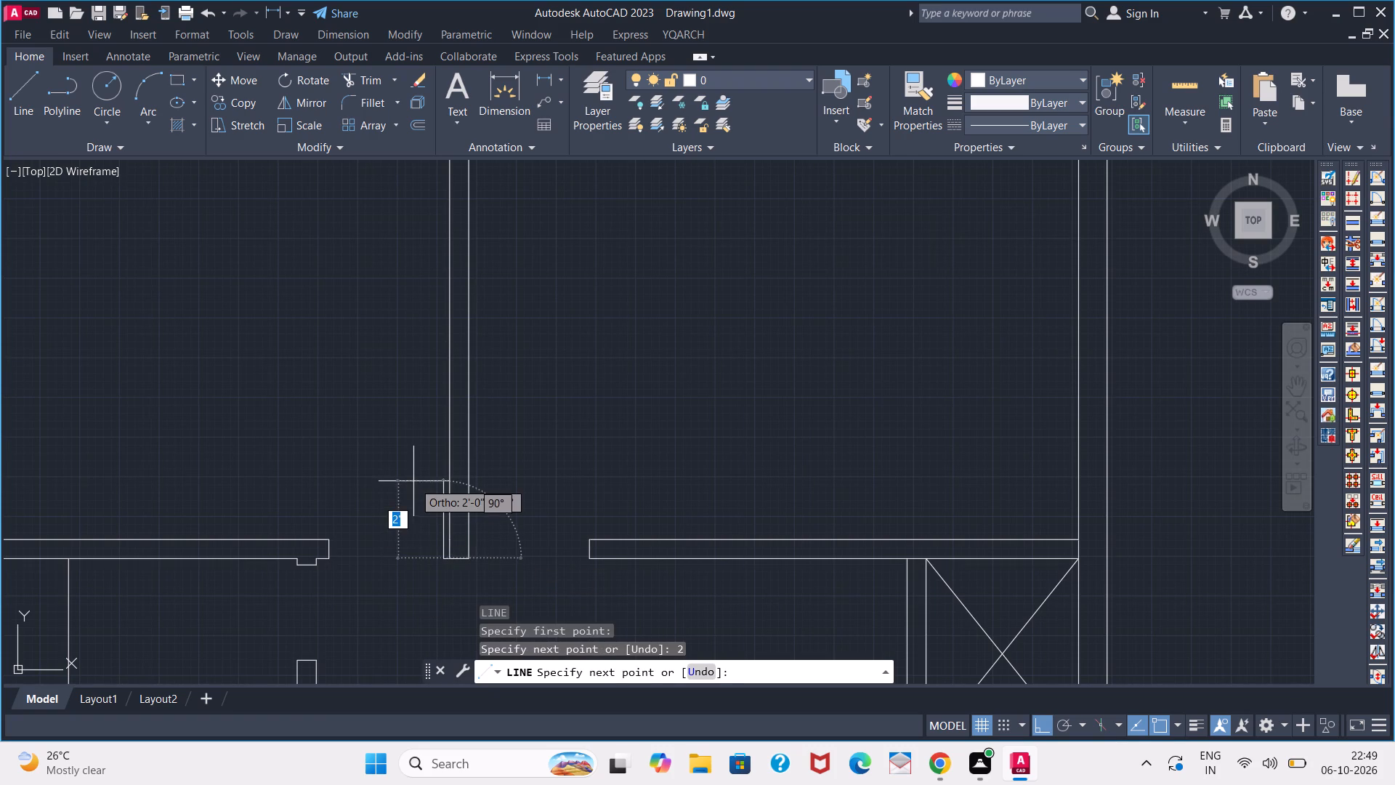
key(6)
key(Return)
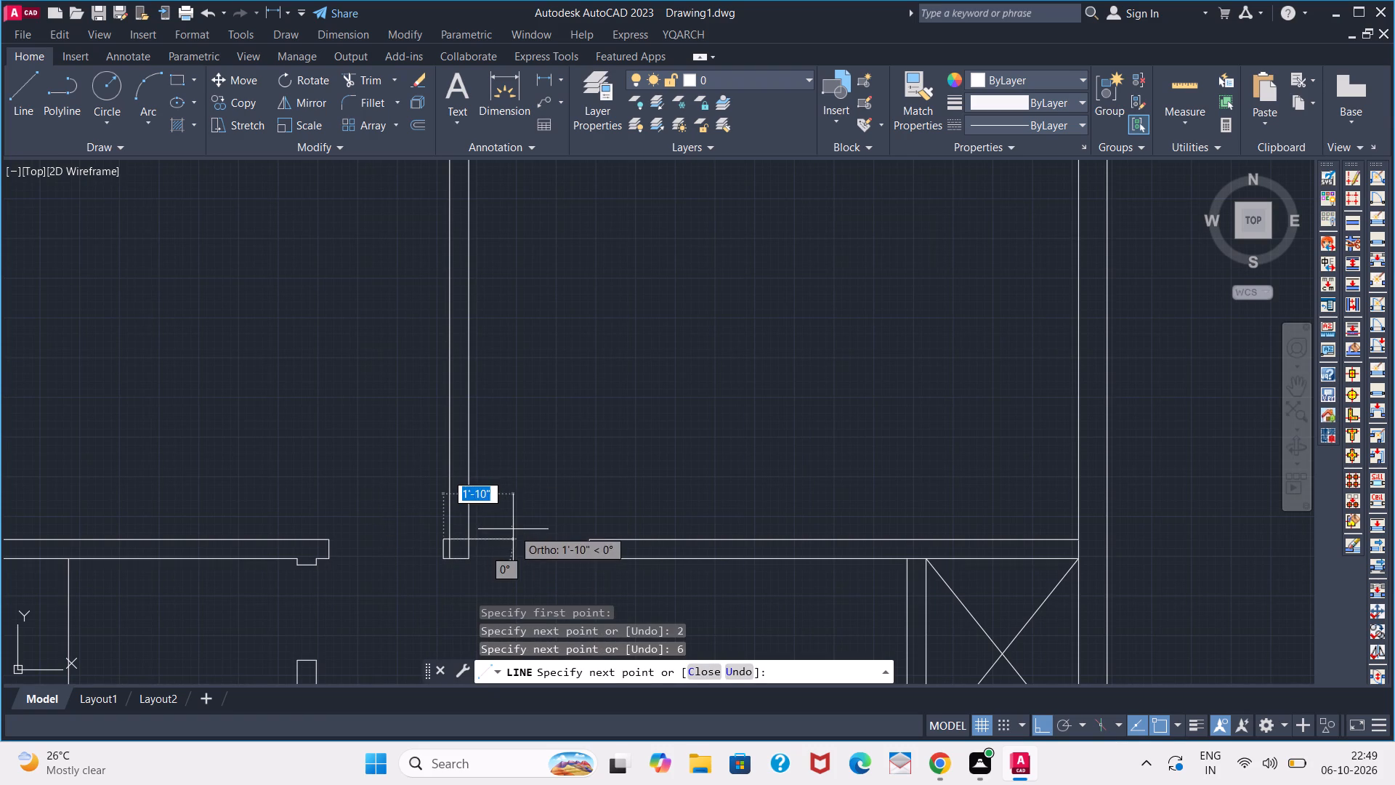
scroll(513, 529, up, 4)
click(81, 600)
key(space)
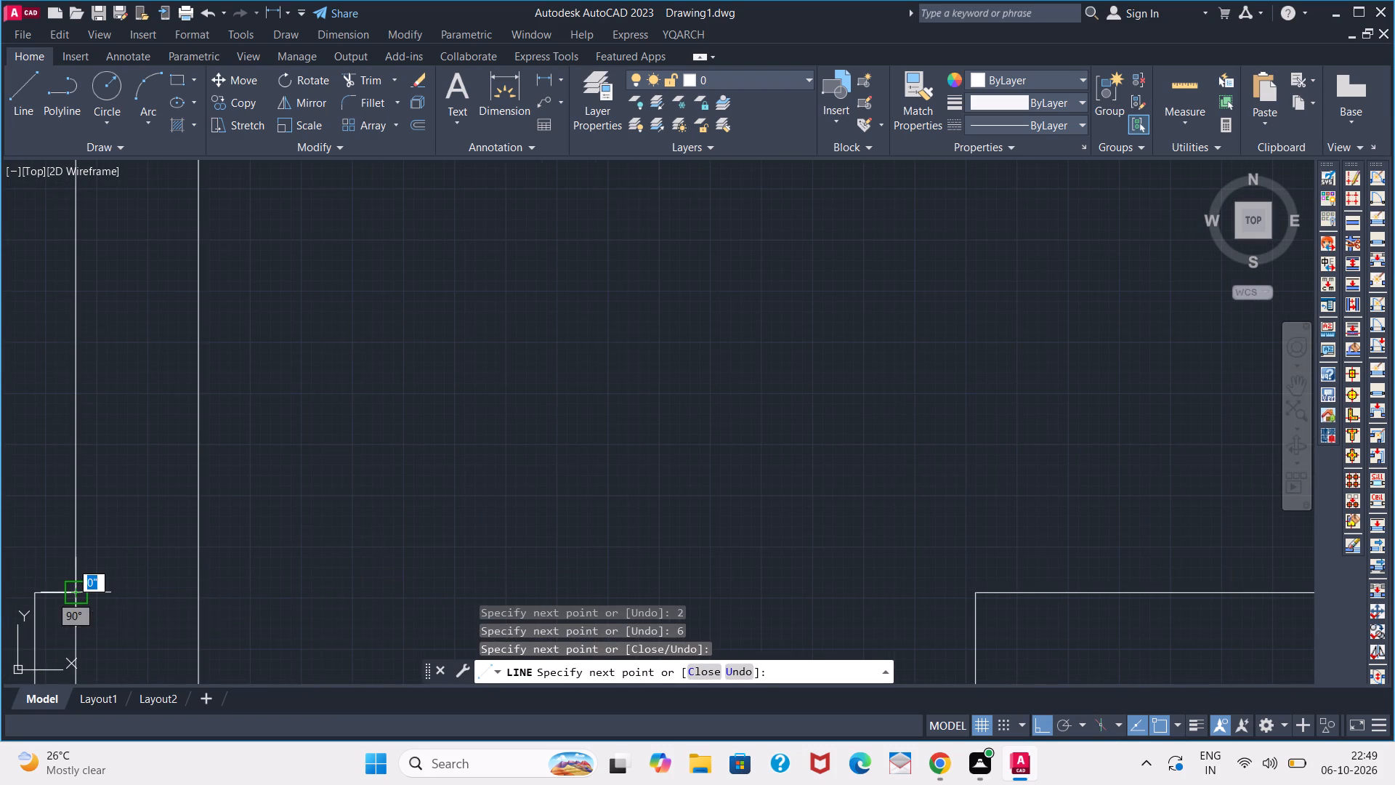
Draw a matching 2" by 6" door jamb on the east side of the central partition's lower end.
scroll(93, 590, down, 2)
middle_drag(108, 589, 230, 560)
key(space)
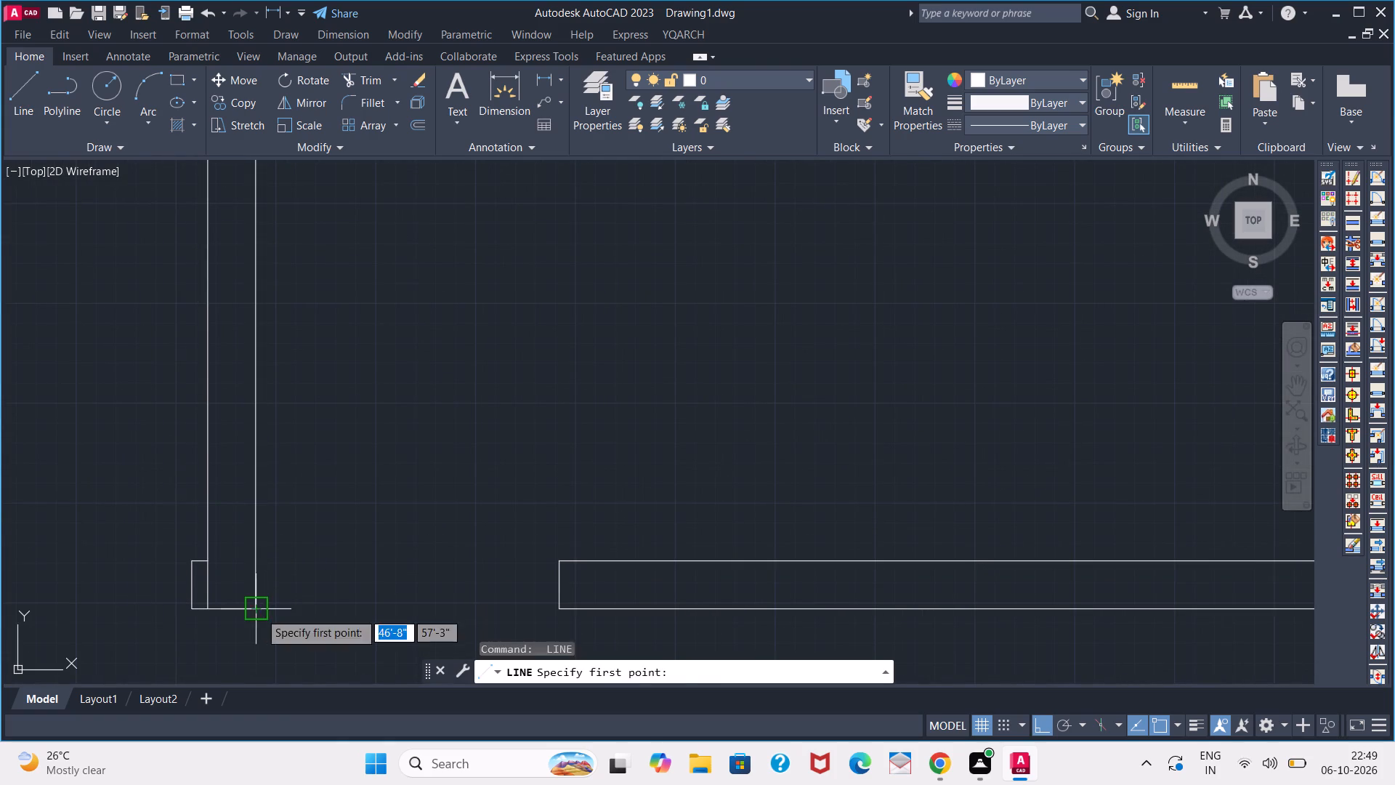
click(259, 612)
key(2)
key(Return)
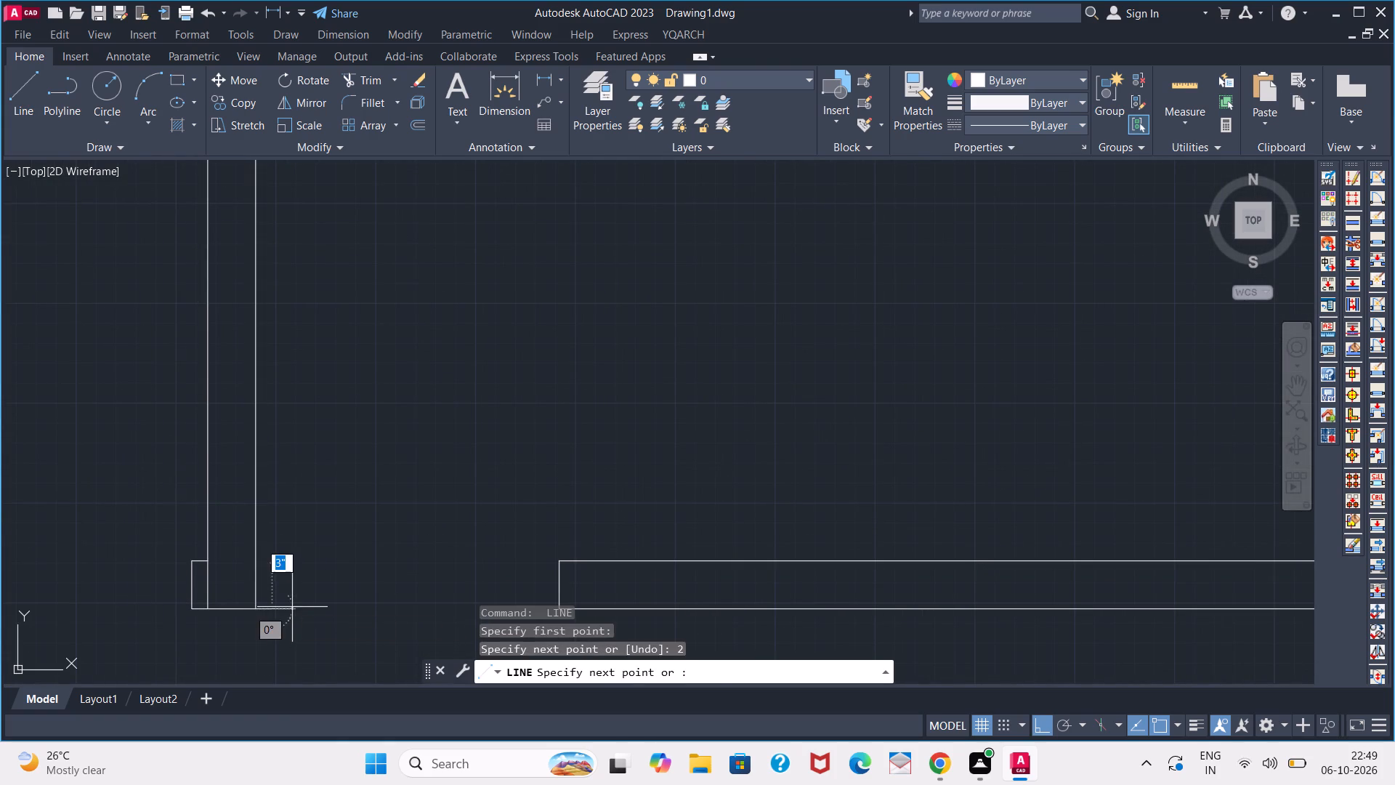
key(6)
key(Return)
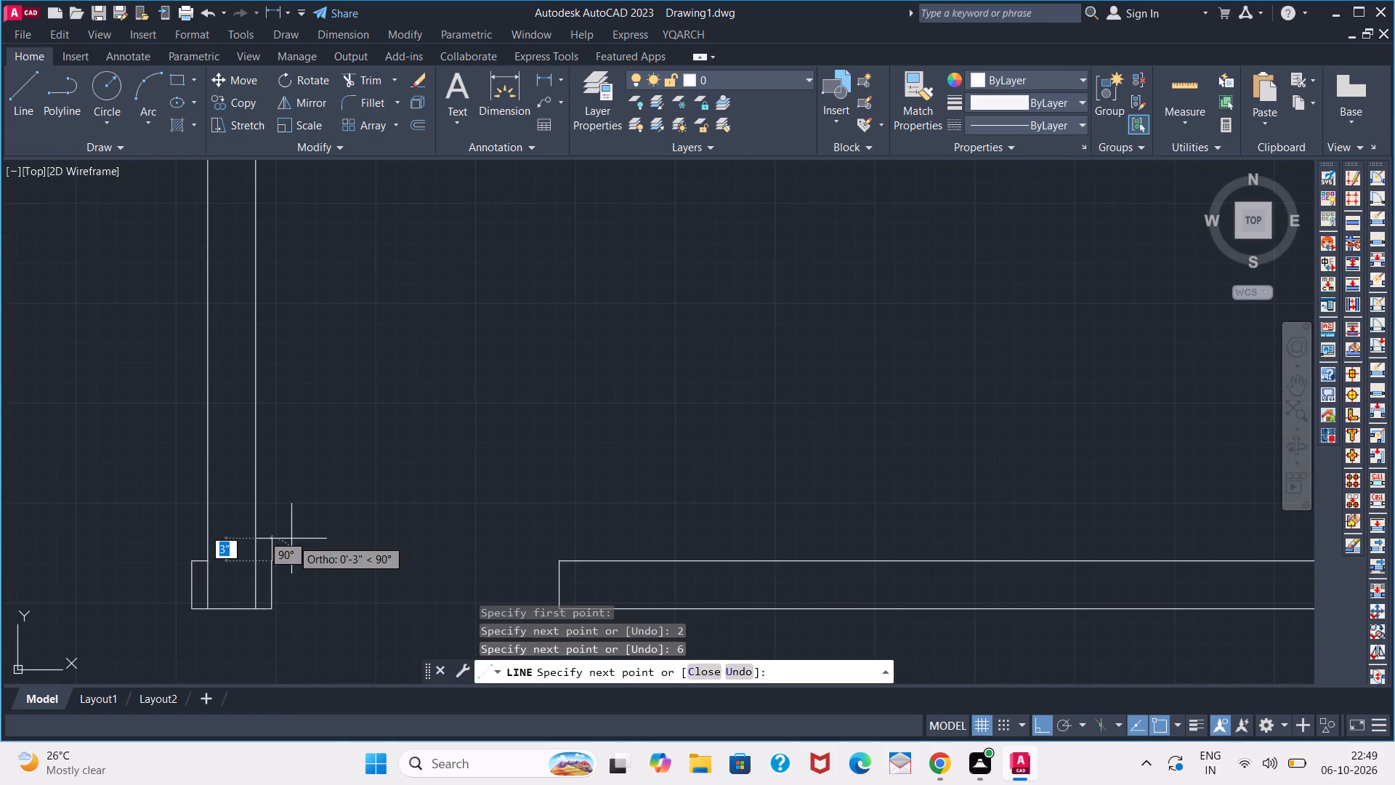
click(250, 559)
key(space)
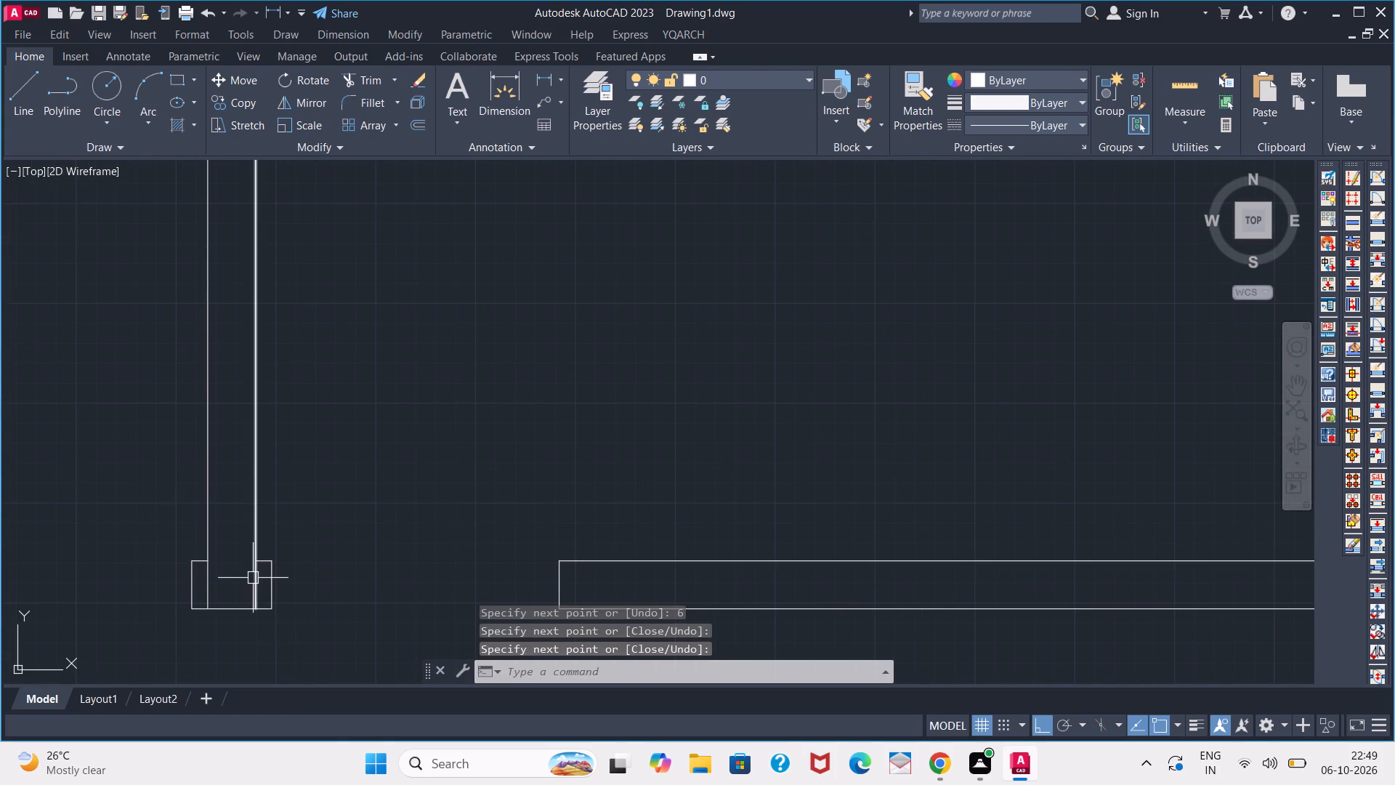
Trim the two partition lines inside the jambs so the partition end and both jambs form one outline.
key(t)
text(R)
key(space)
click(210, 584)
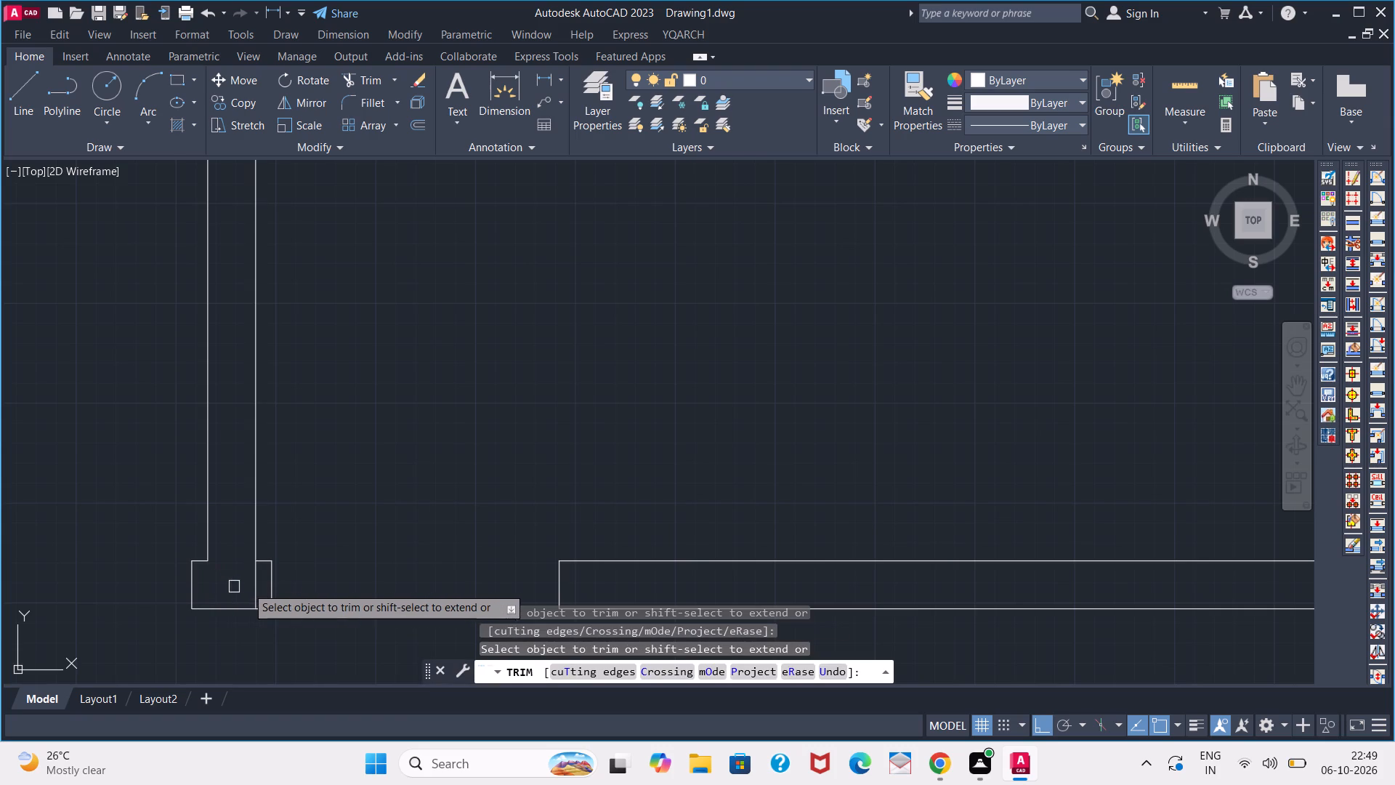
click(252, 587)
key(space)
Review the floor plan's partitions, door openings and staircase area alongside the neighbouring empty outline.
scroll(252, 587, down, 3)
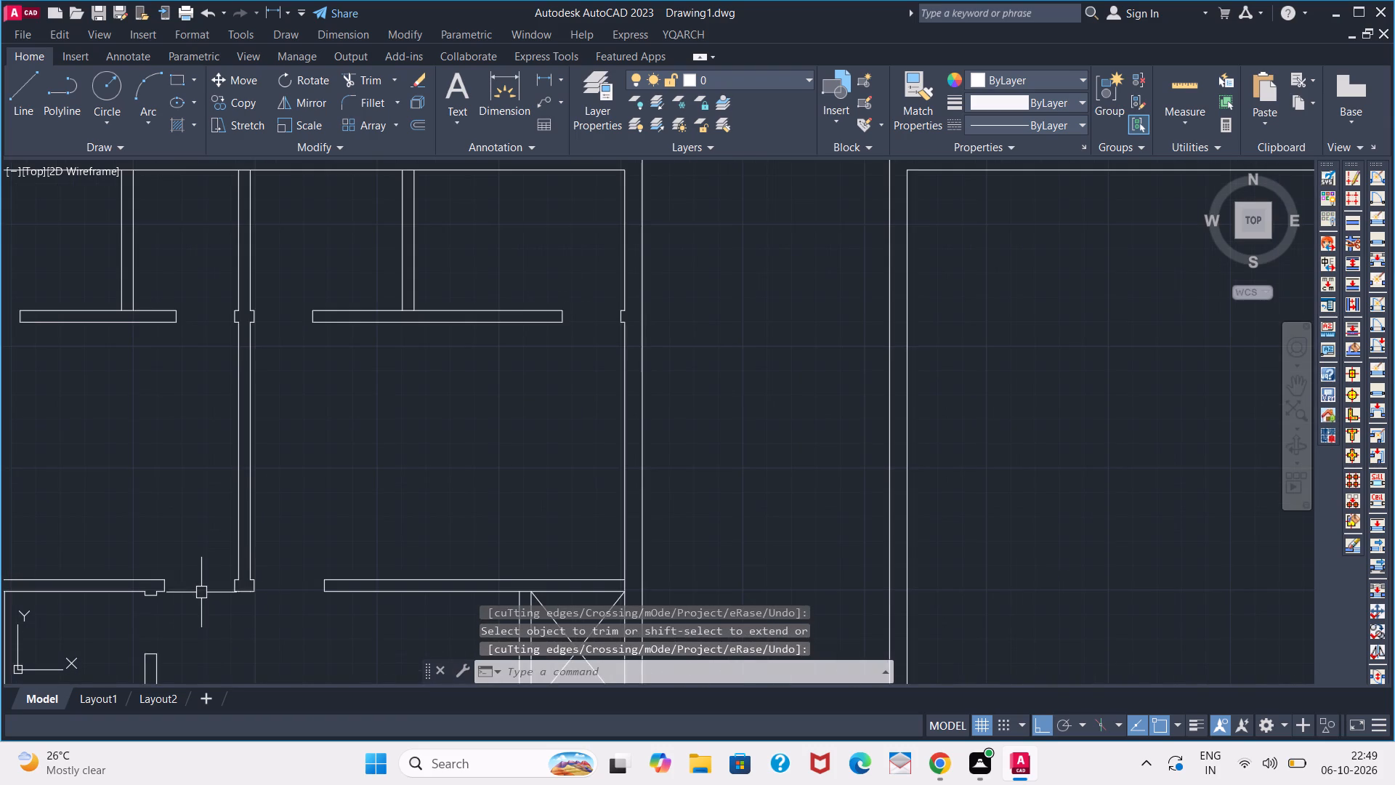
scroll(202, 596, down, 1)
middle_drag(257, 645, 304, 450)
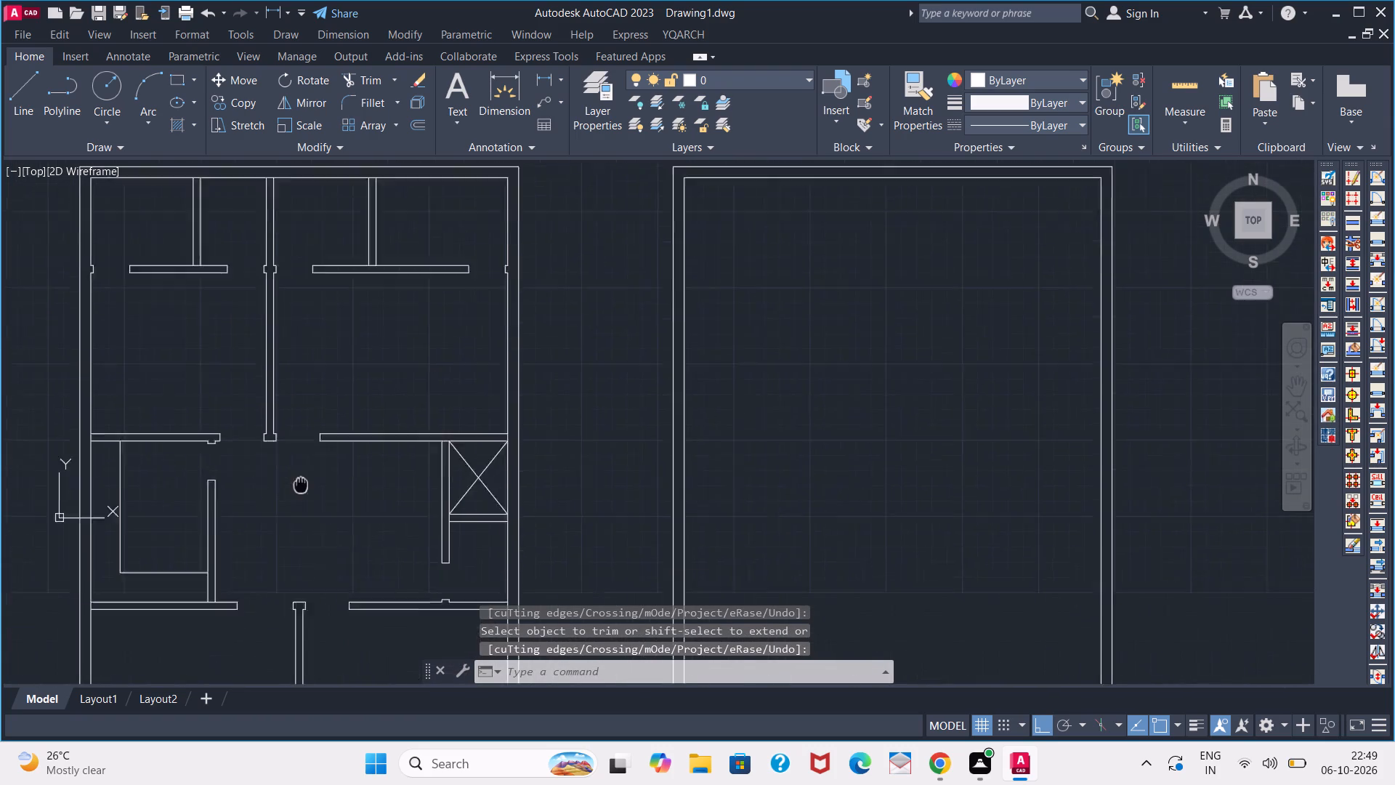
middle_drag(304, 450, 285, 289)
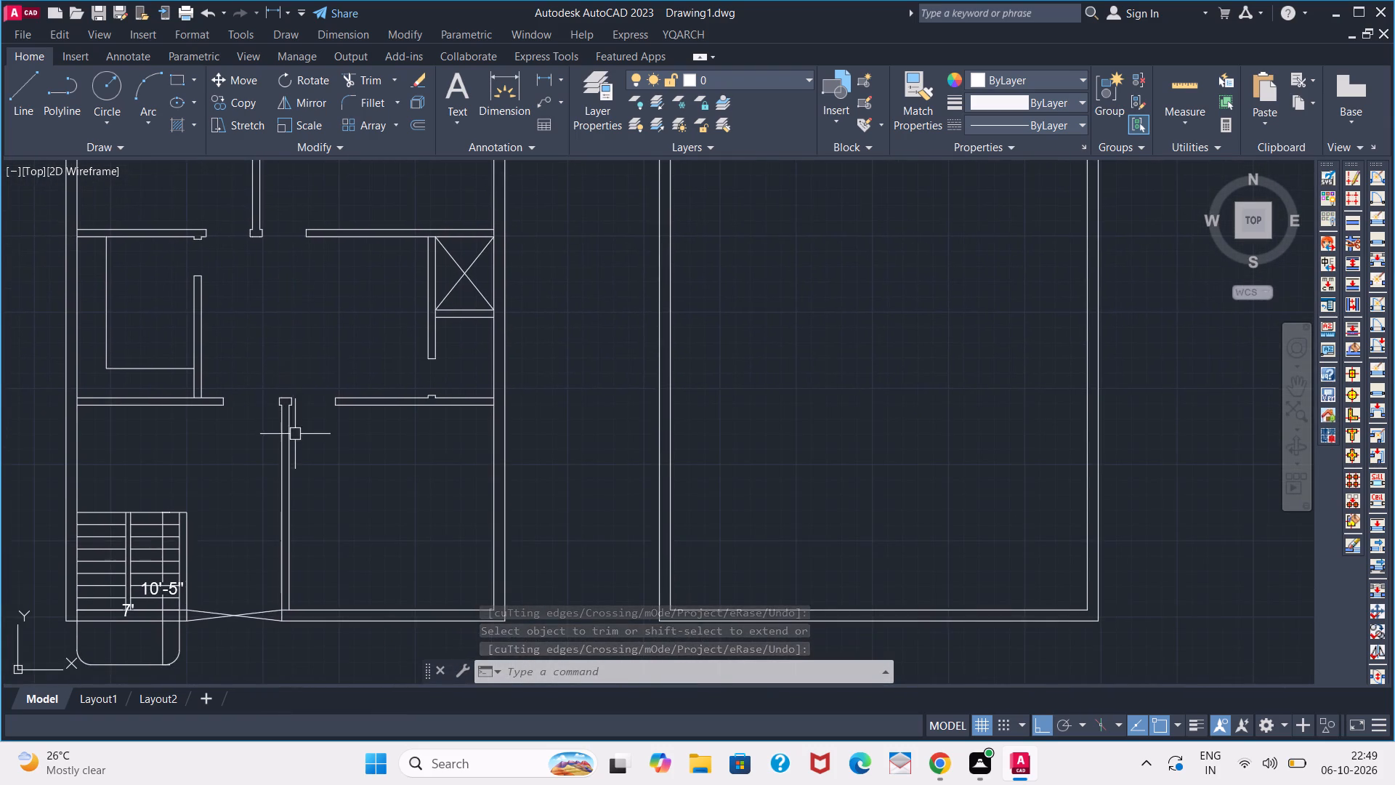
scroll(291, 442, down, 1)
middle_drag(245, 436, 248, 486)
scroll(268, 469, up, 1)
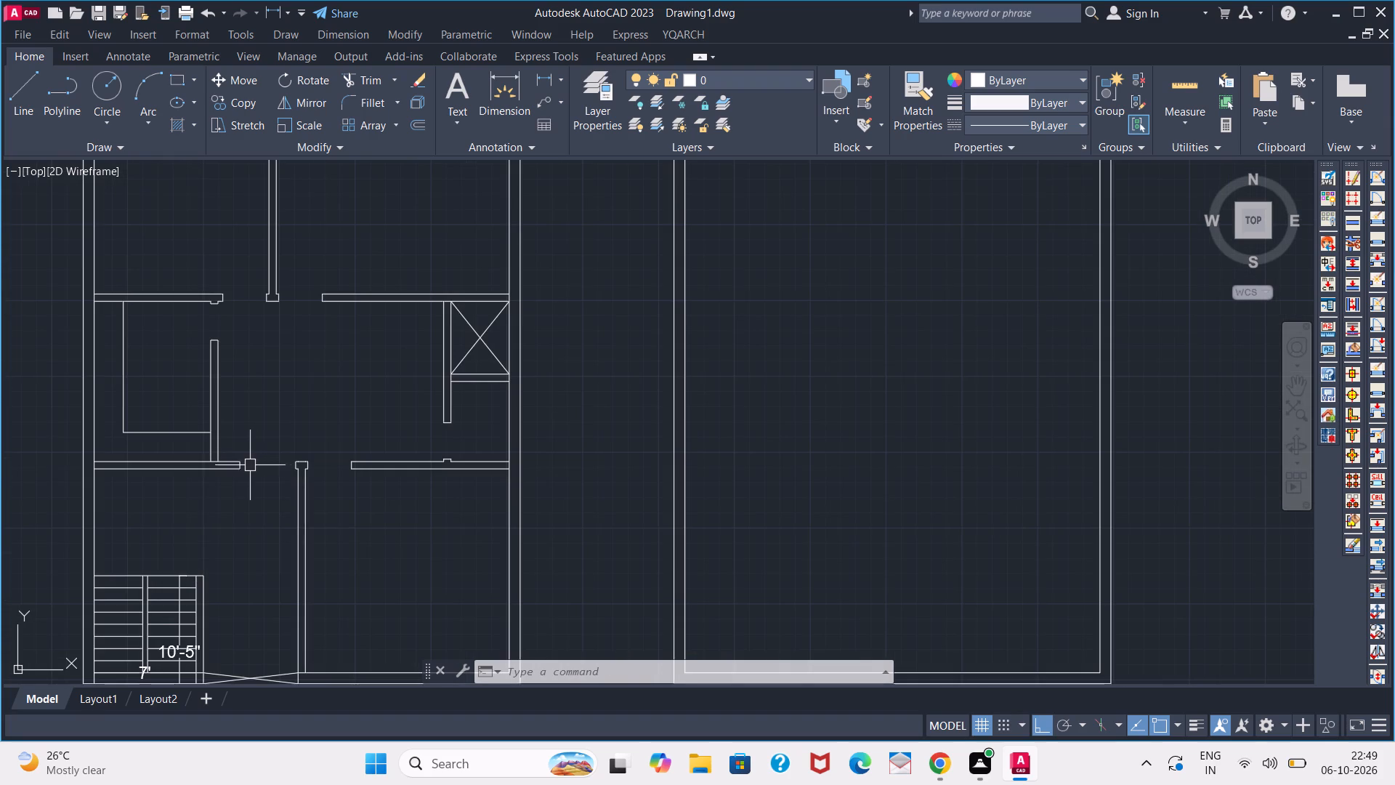
scroll(187, 544, down, 1)
middle_drag(200, 532, 257, 504)
middle_click(257, 504)
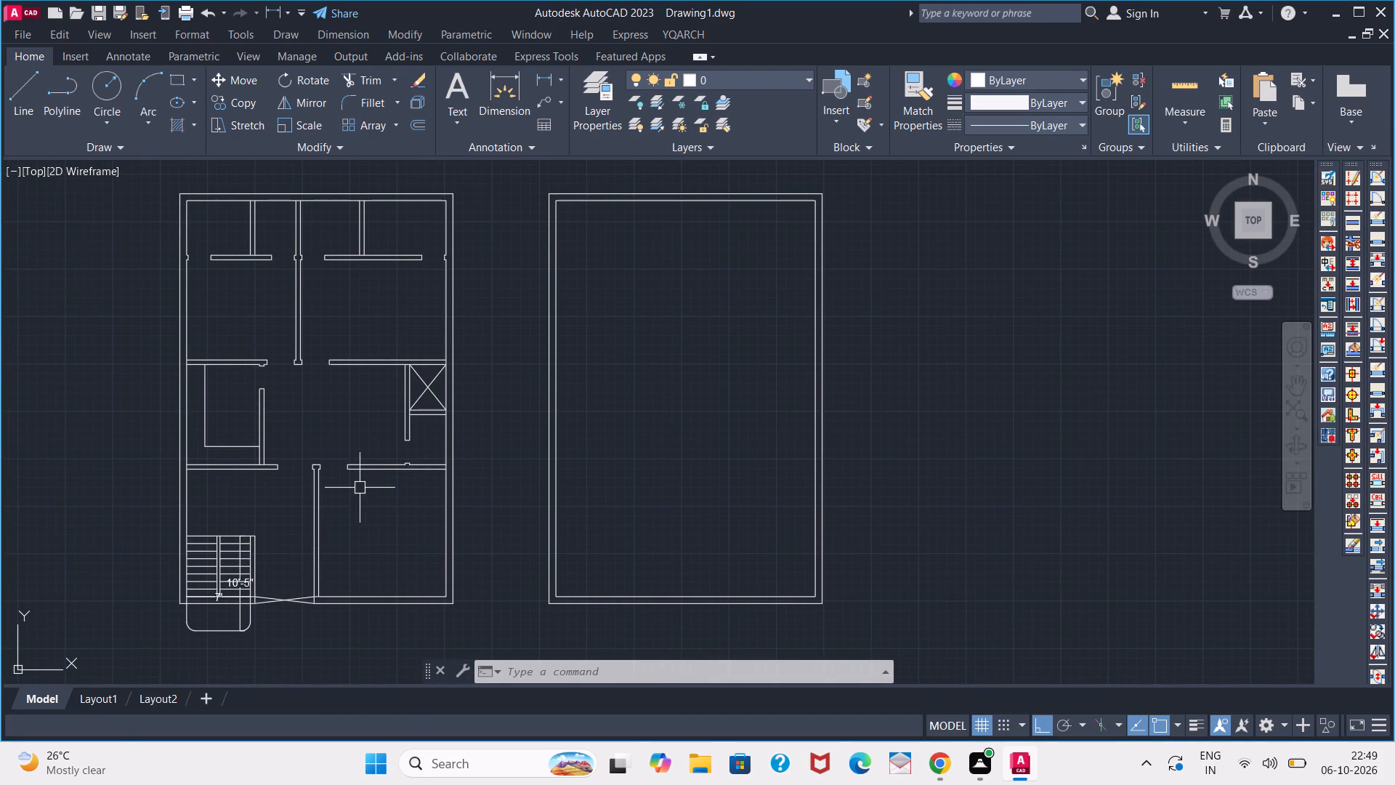
scroll(384, 434, down, 2)
scroll(389, 475, up, 2)
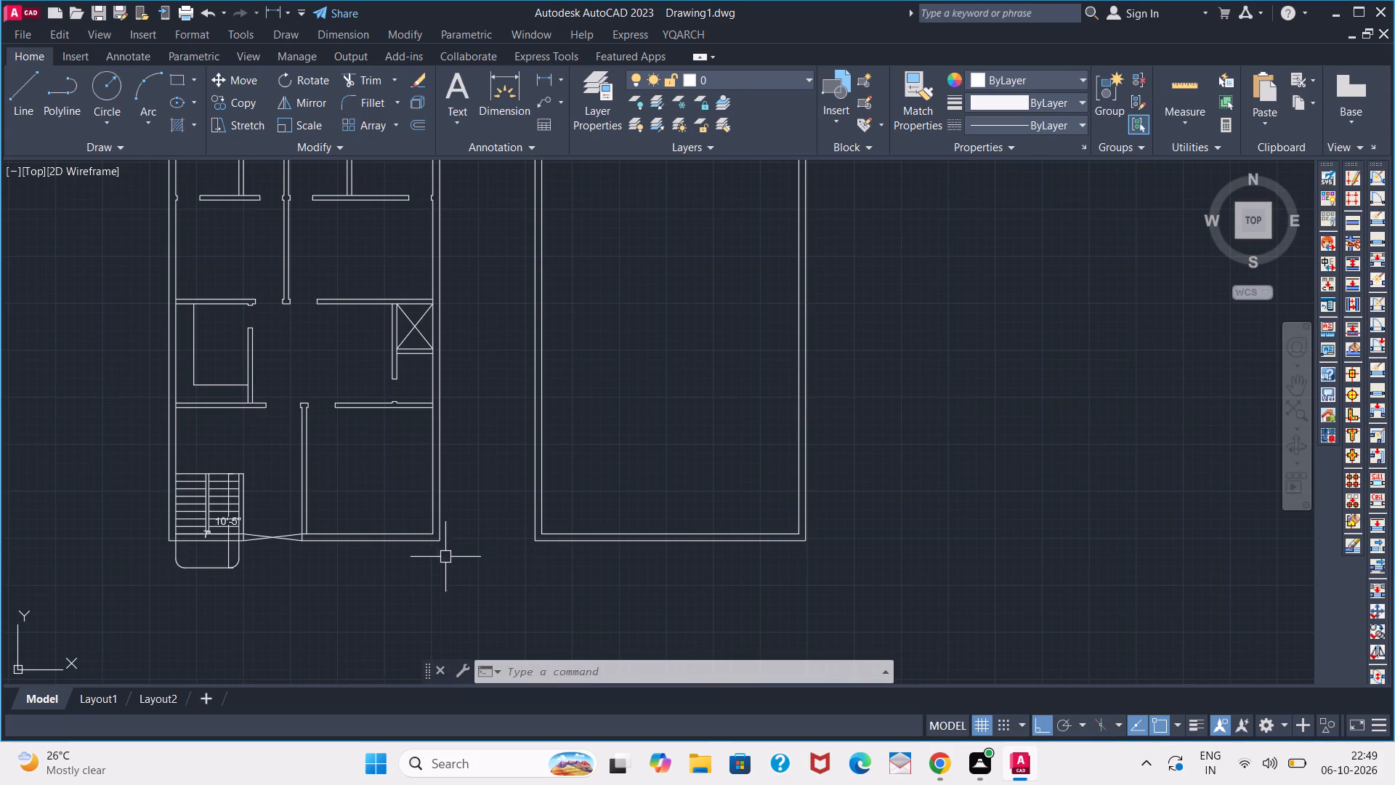
middle_drag(348, 465, 395, 596)
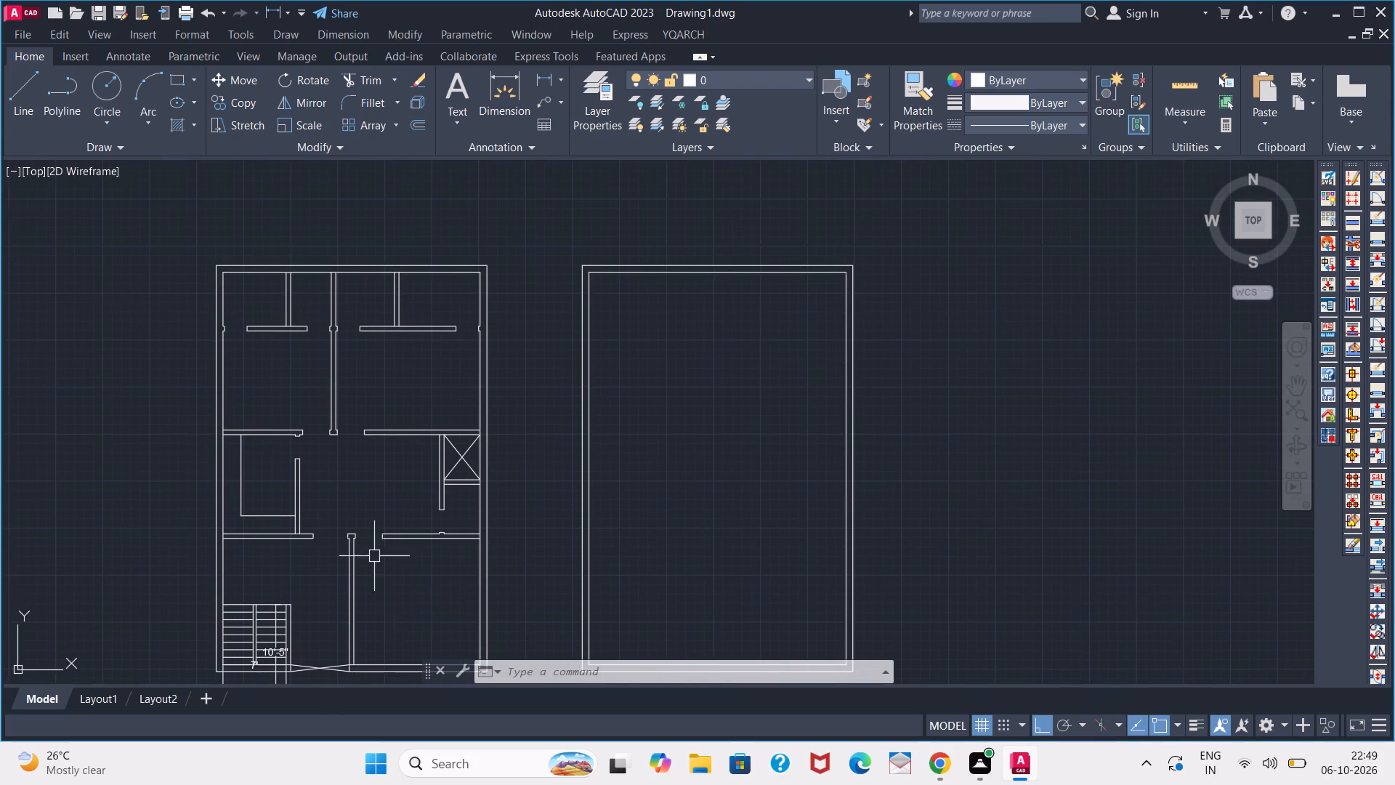
middle_drag(349, 470, 387, 403)
scroll(380, 377, down, 1)
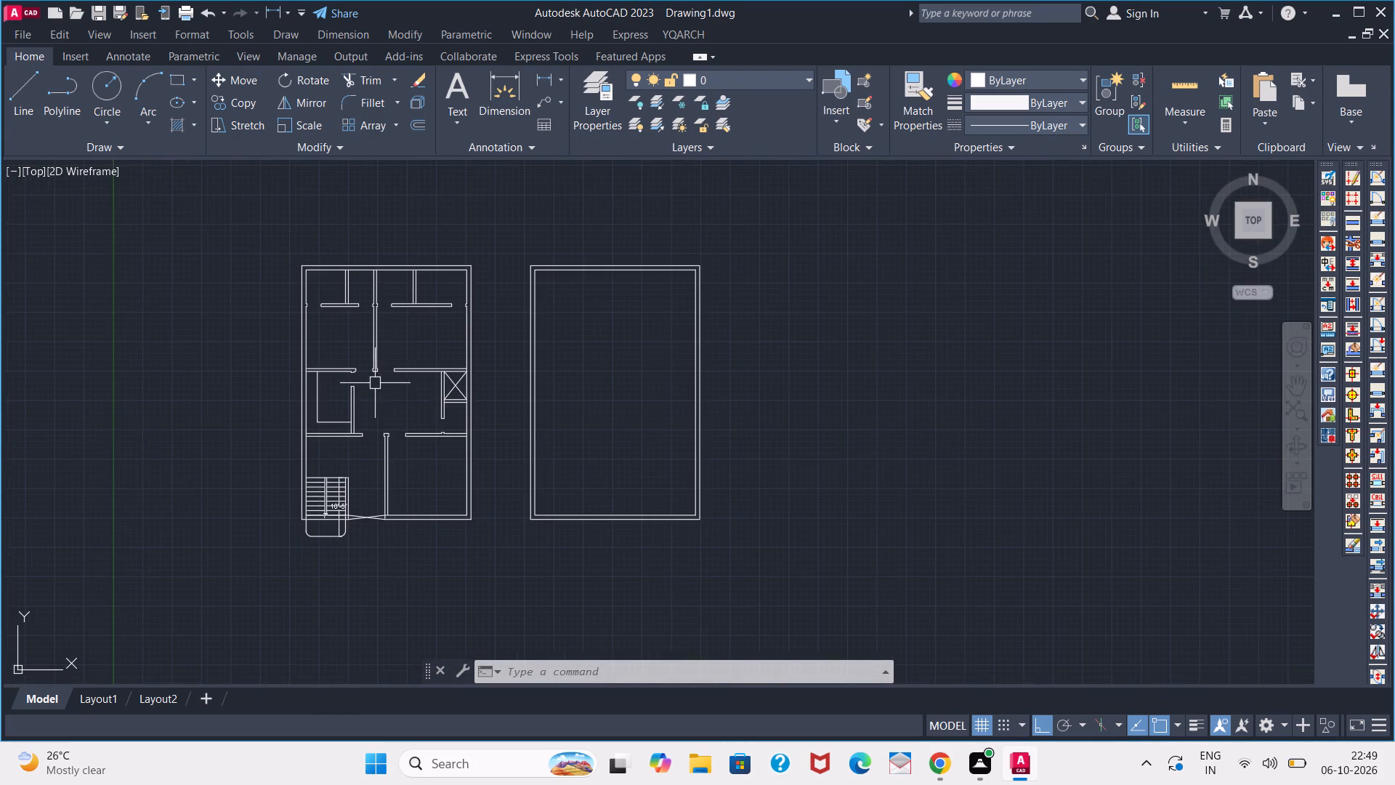
middle_drag(373, 395, 372, 464)
scroll(336, 397, up, 1)
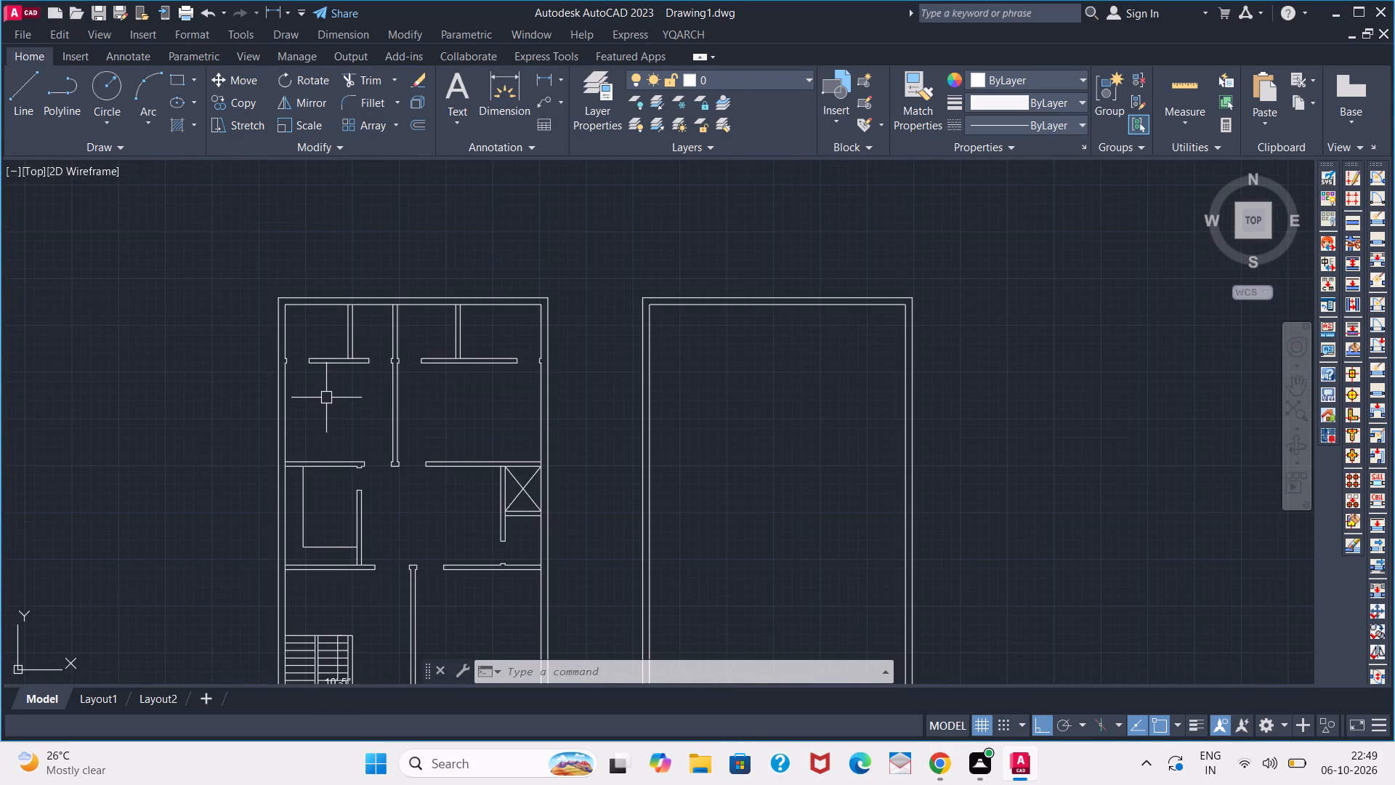
scroll(315, 363, up, 1)
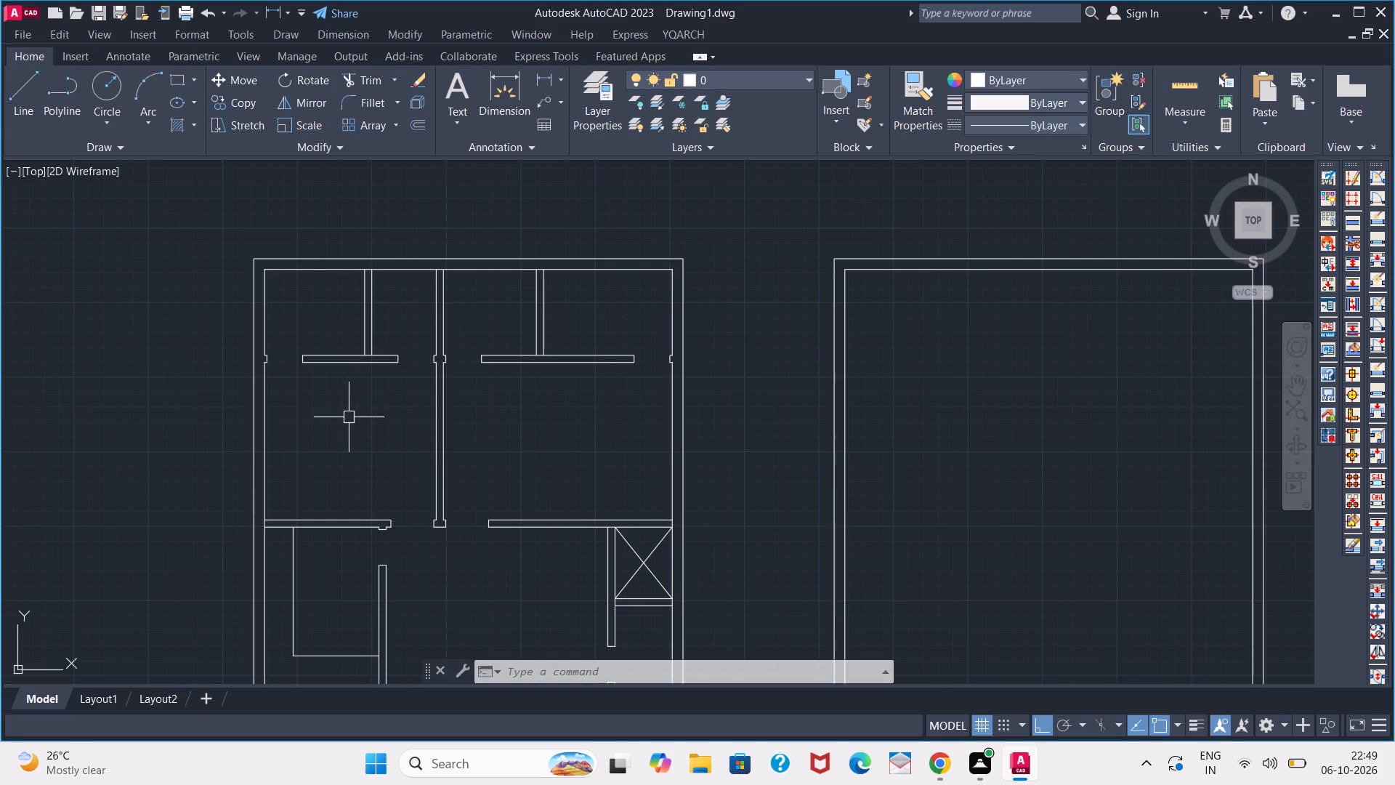
Create a new layer named BED.
scroll(359, 419, down, 1)
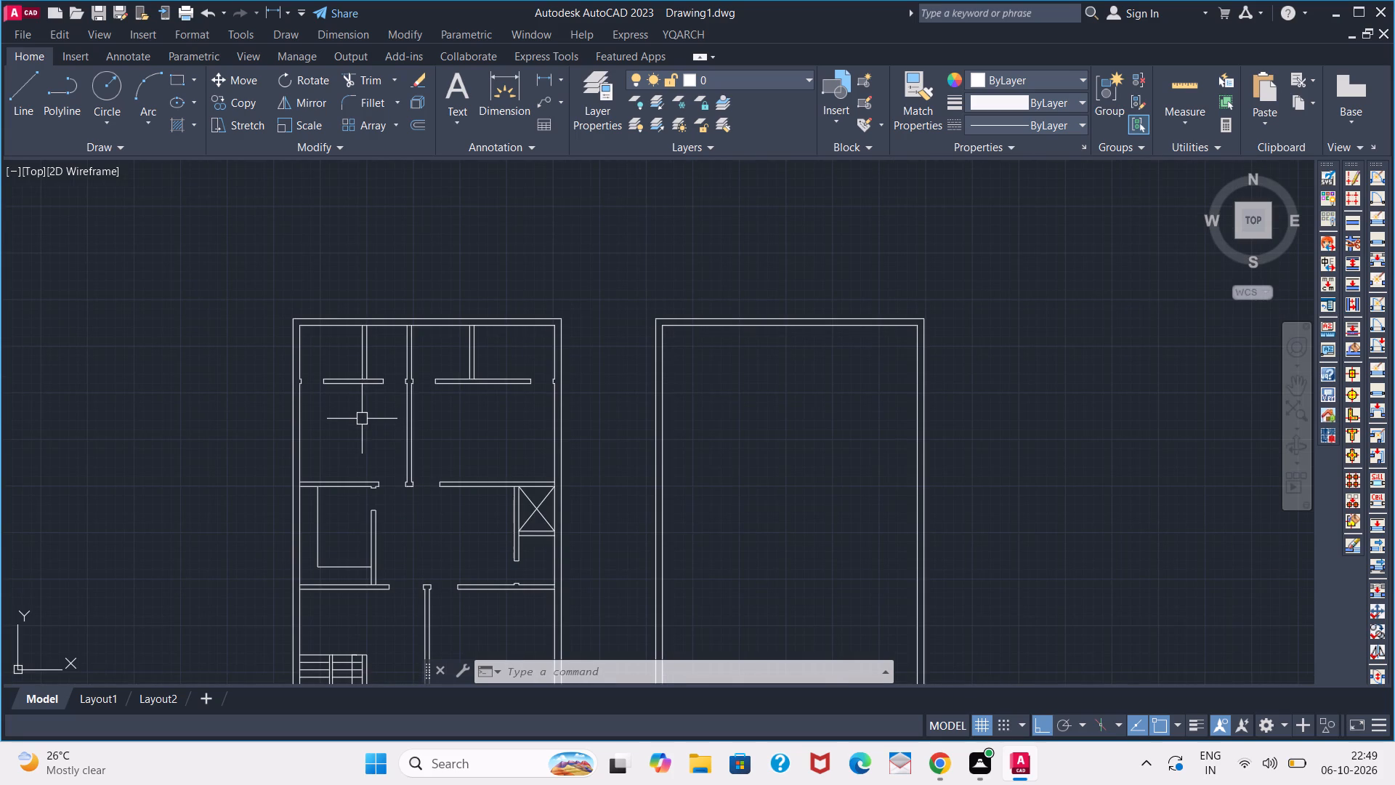
middle_drag(355, 427, 312, 405)
click(596, 92)
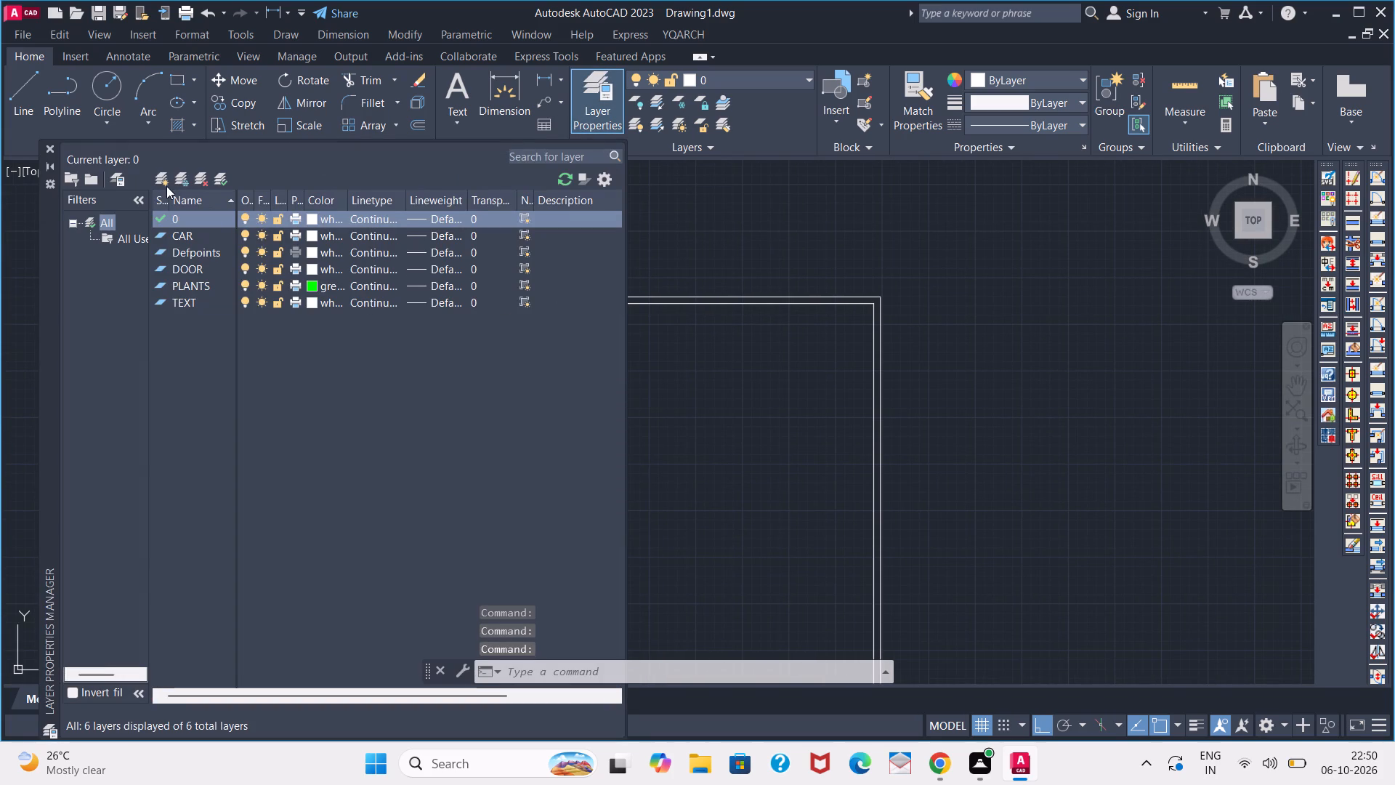
click(162, 184)
text(BED)
key(Return)
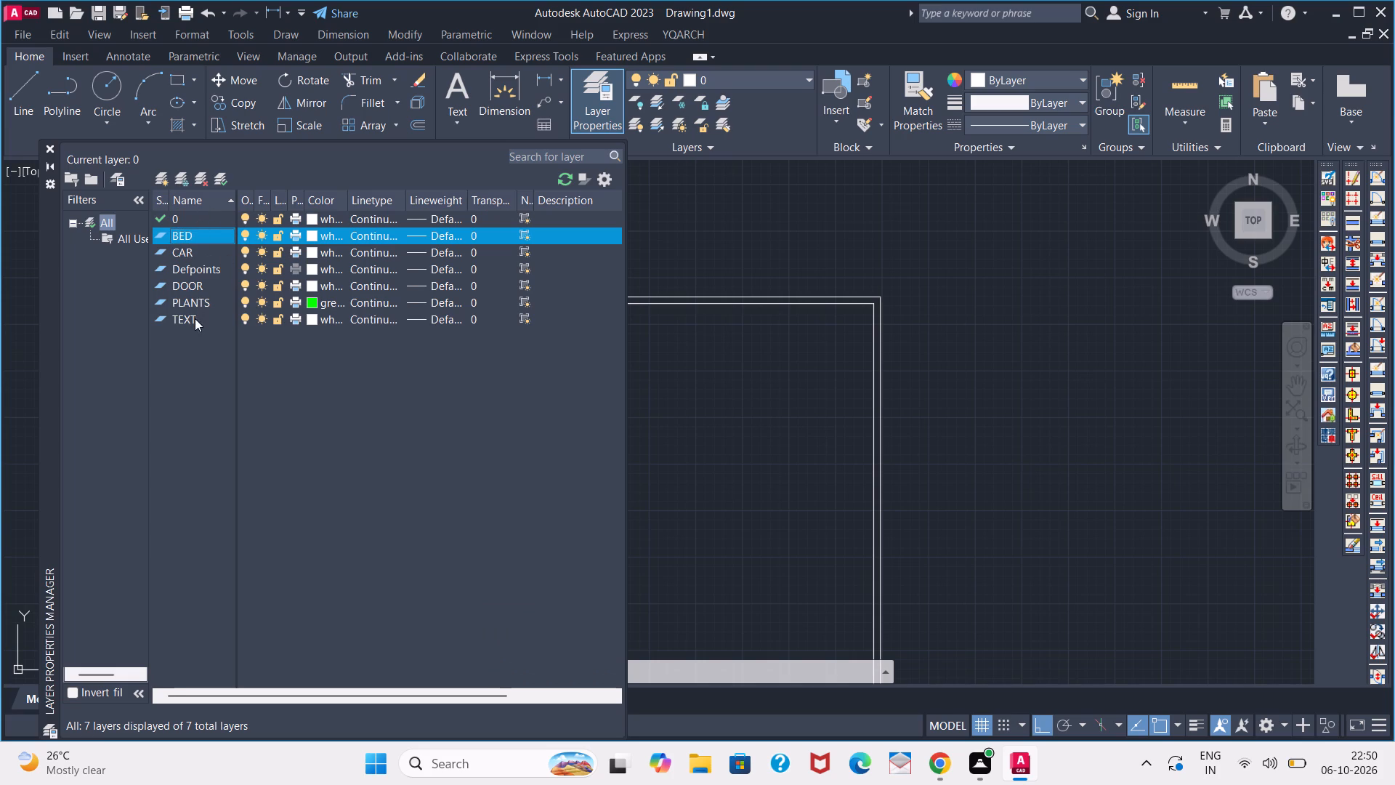
click(49, 149)
Insert the Bed - Queen block from DesignCenter's Home - Space Planner blocks into the empty space above the floor plan.
scroll(287, 417, down, 2)
scroll(304, 430, up, 1)
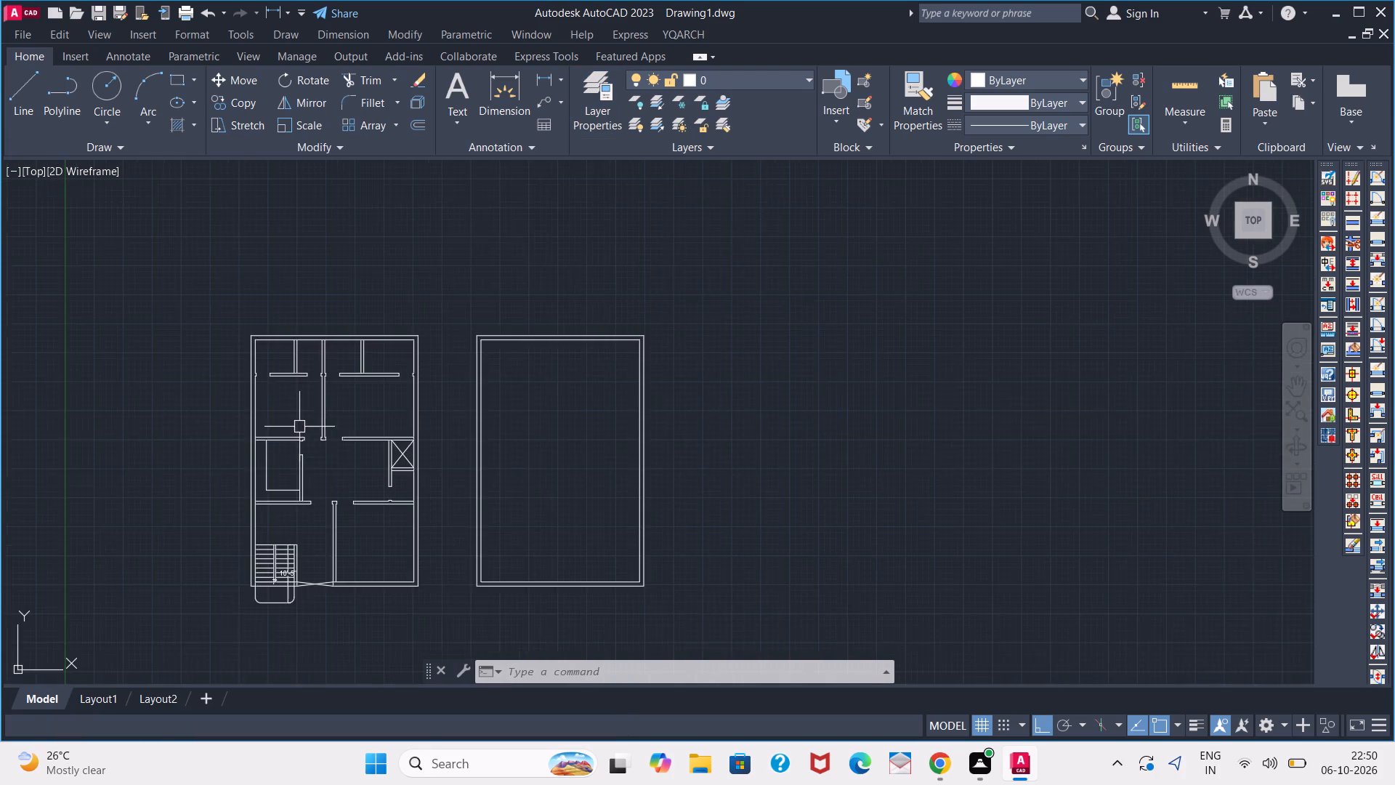
scroll(289, 421, up, 1)
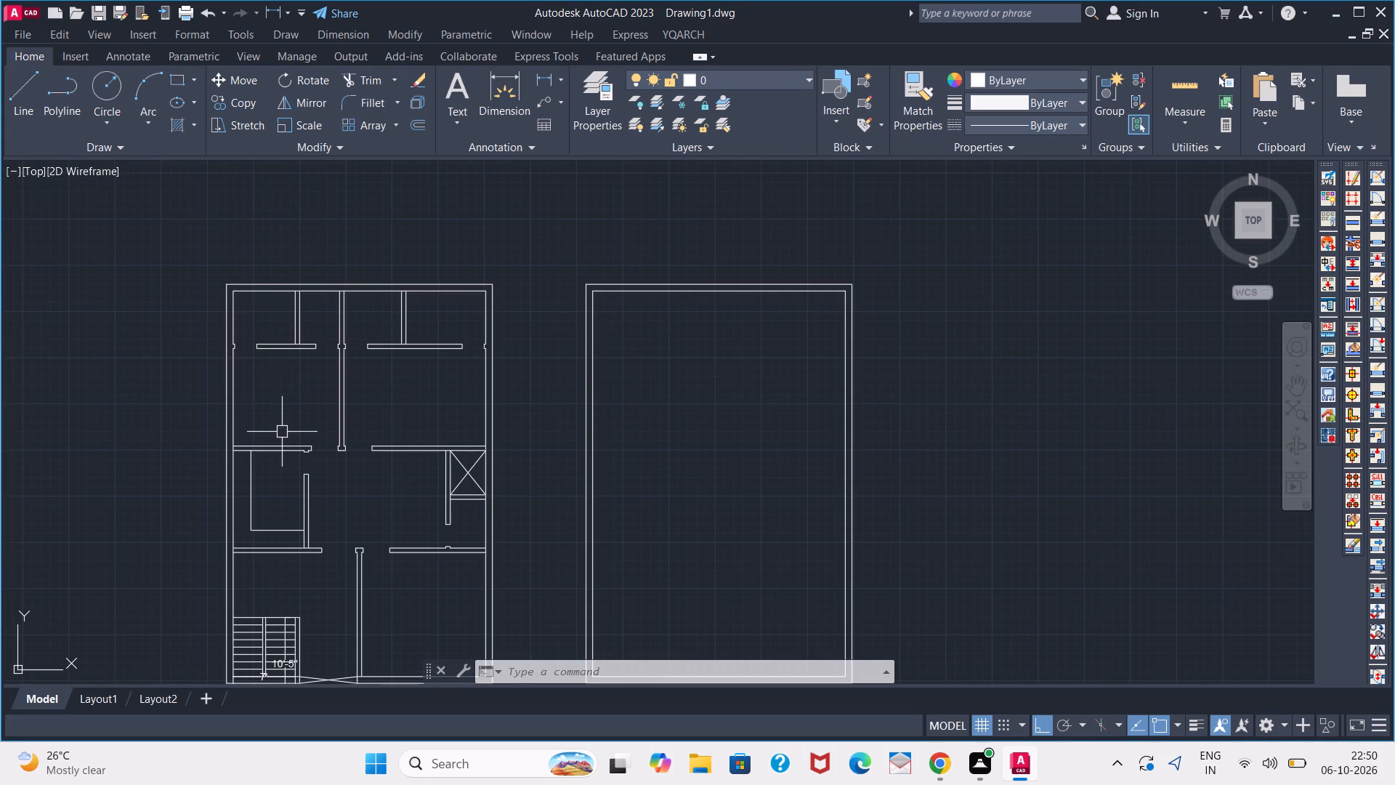
key(ctrl+3)
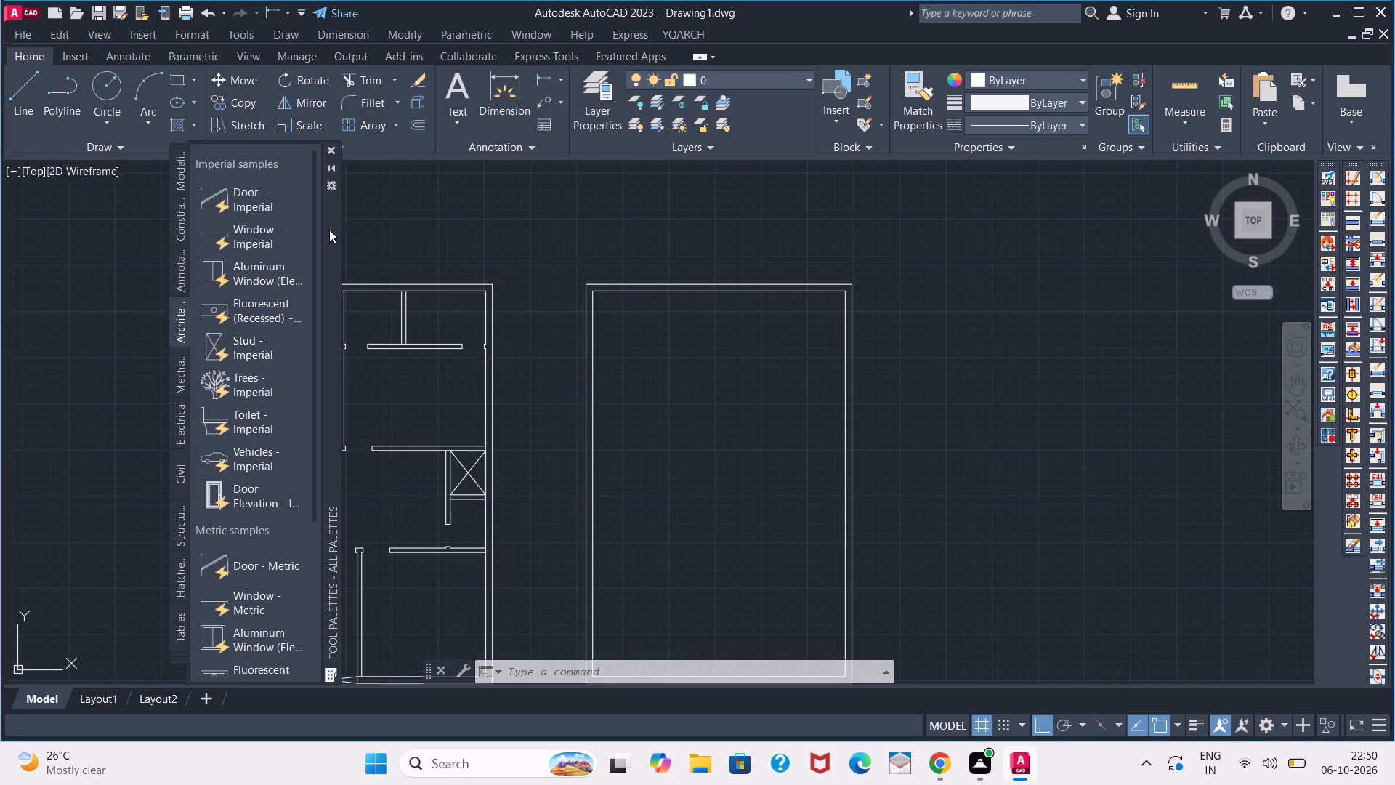
click(333, 146)
key(ctrl+2)
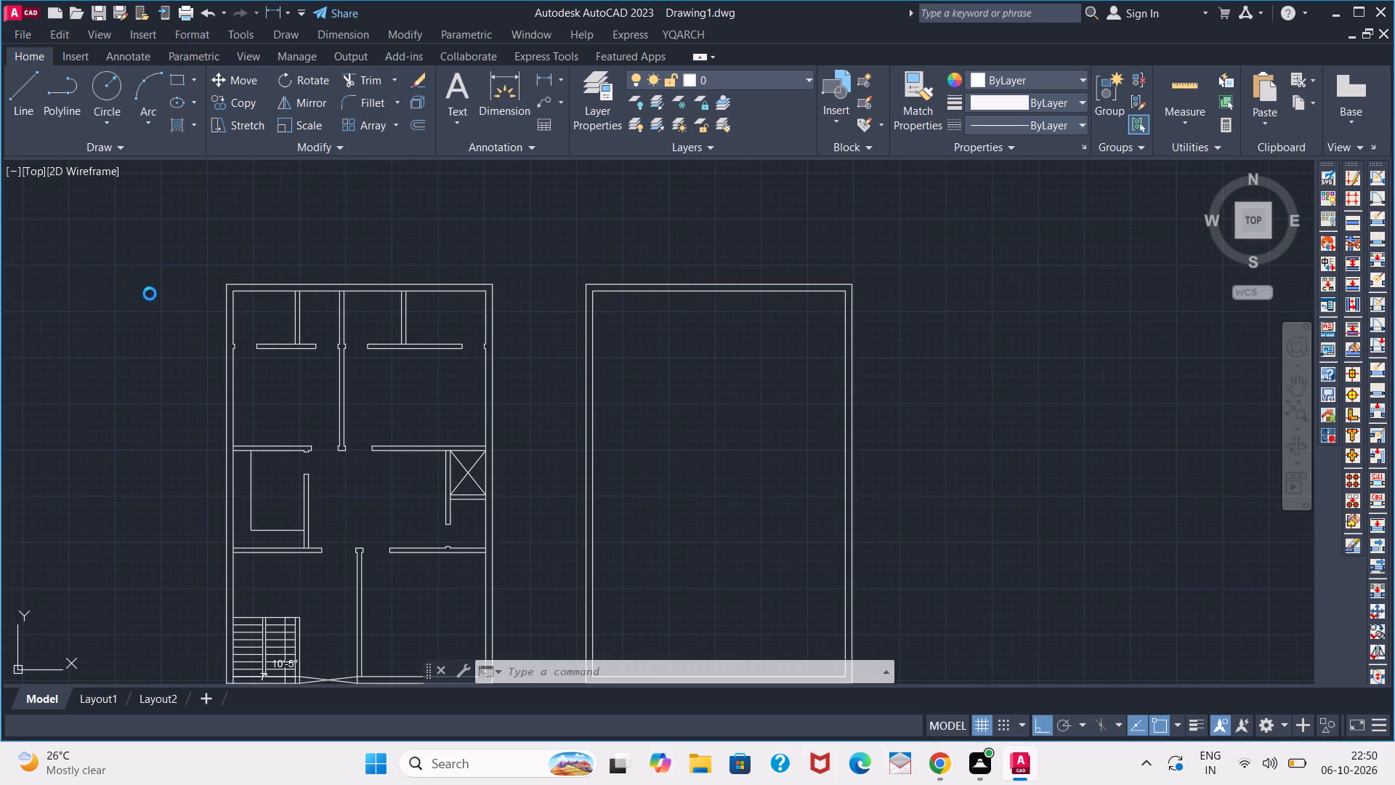
drag(541, 246, 476, 246)
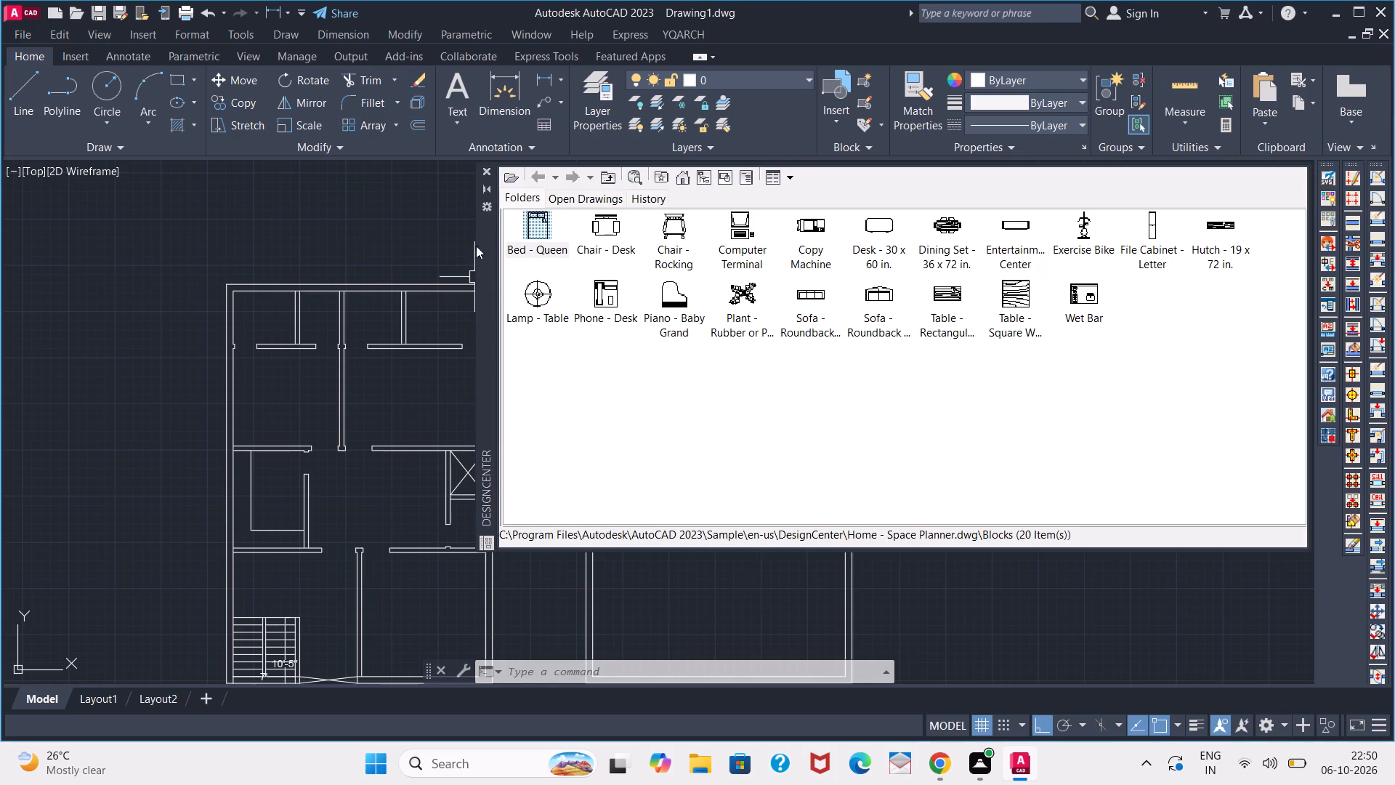
drag(476, 246, 286, 185)
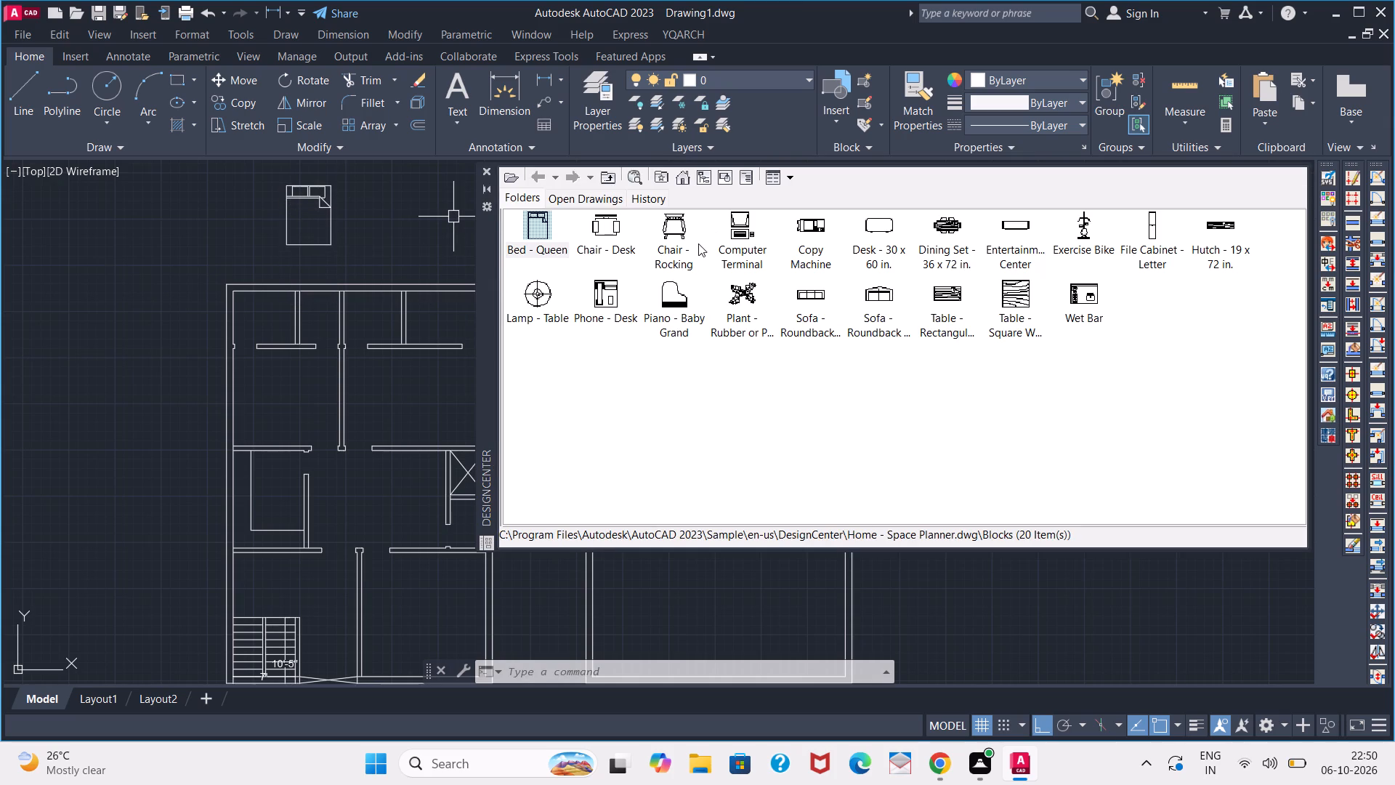
Insert the Dining Set - 36 x 72 in. block beside the bed above the floor plan, and close DesignCenter.
drag(961, 217, 171, 225)
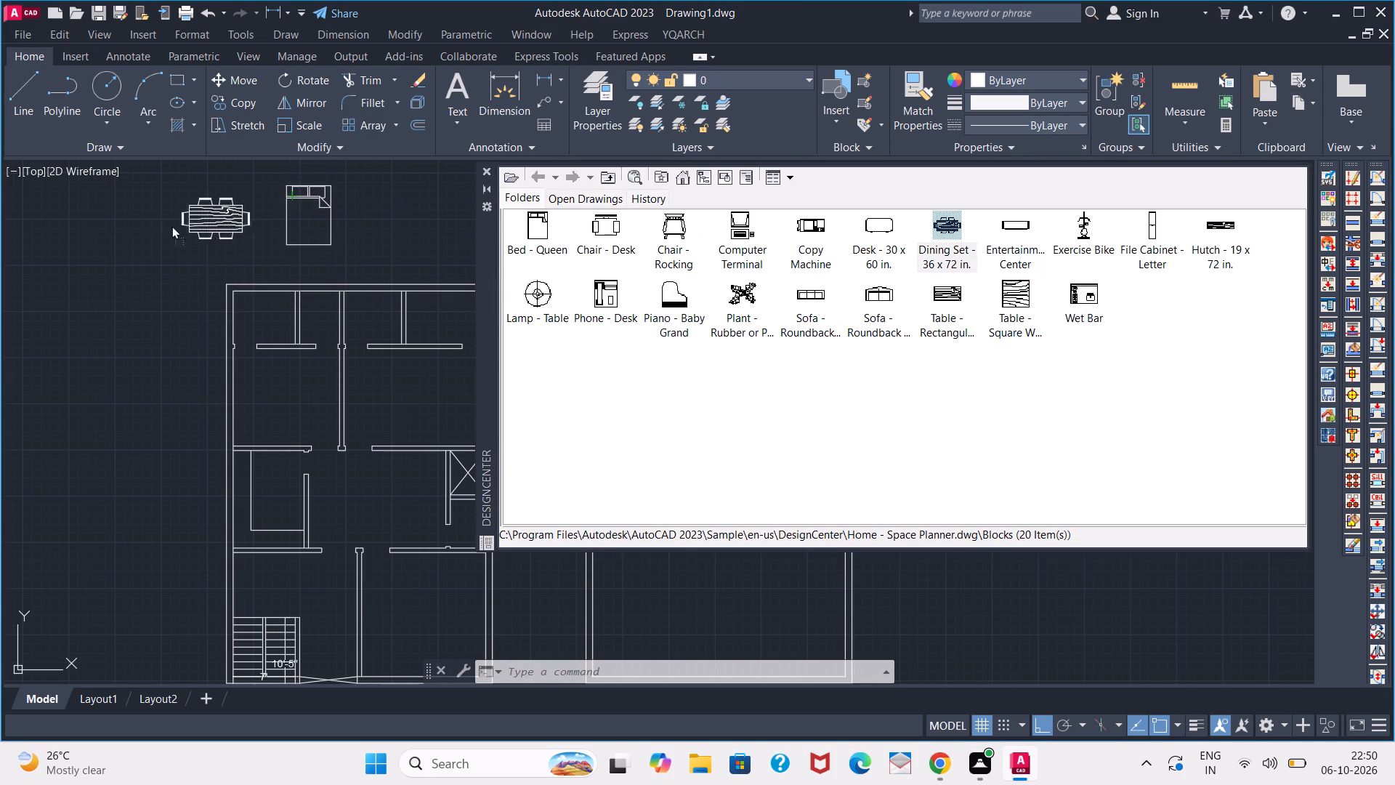
drag(171, 225, 168, 228)
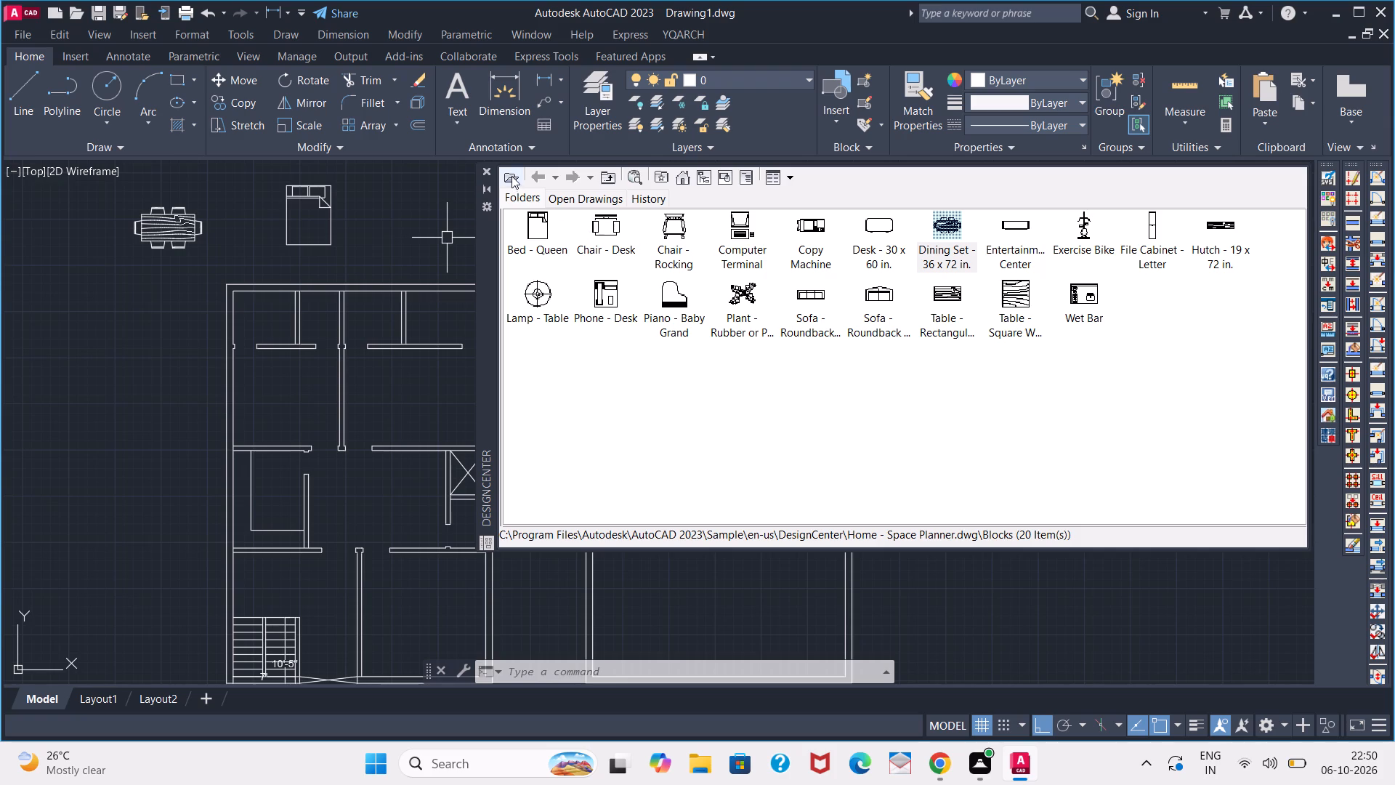
click(487, 169)
Rotate the queen bed block 270° so its headboard faces east.
scroll(394, 319, down, 1)
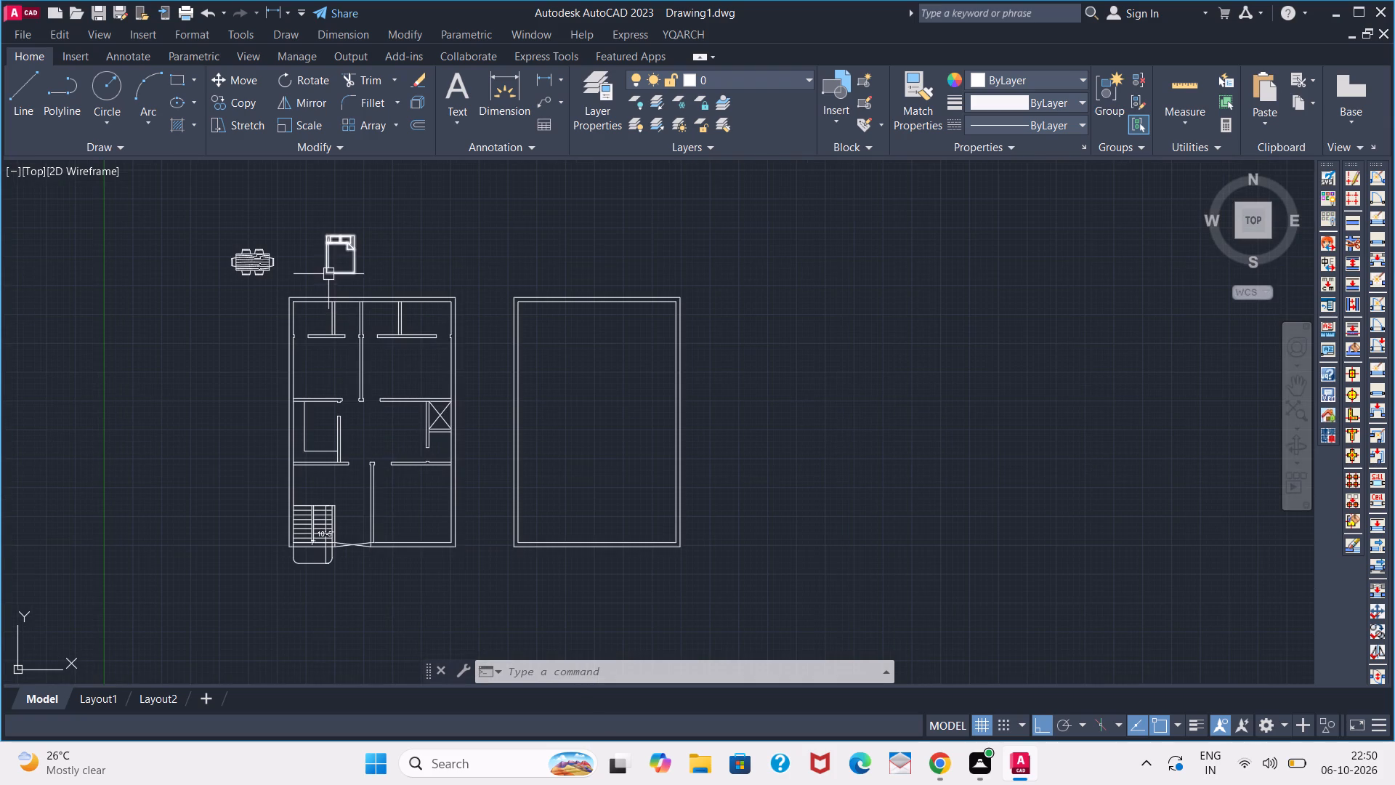
click(330, 271)
key(r)
key(o)
key(Return)
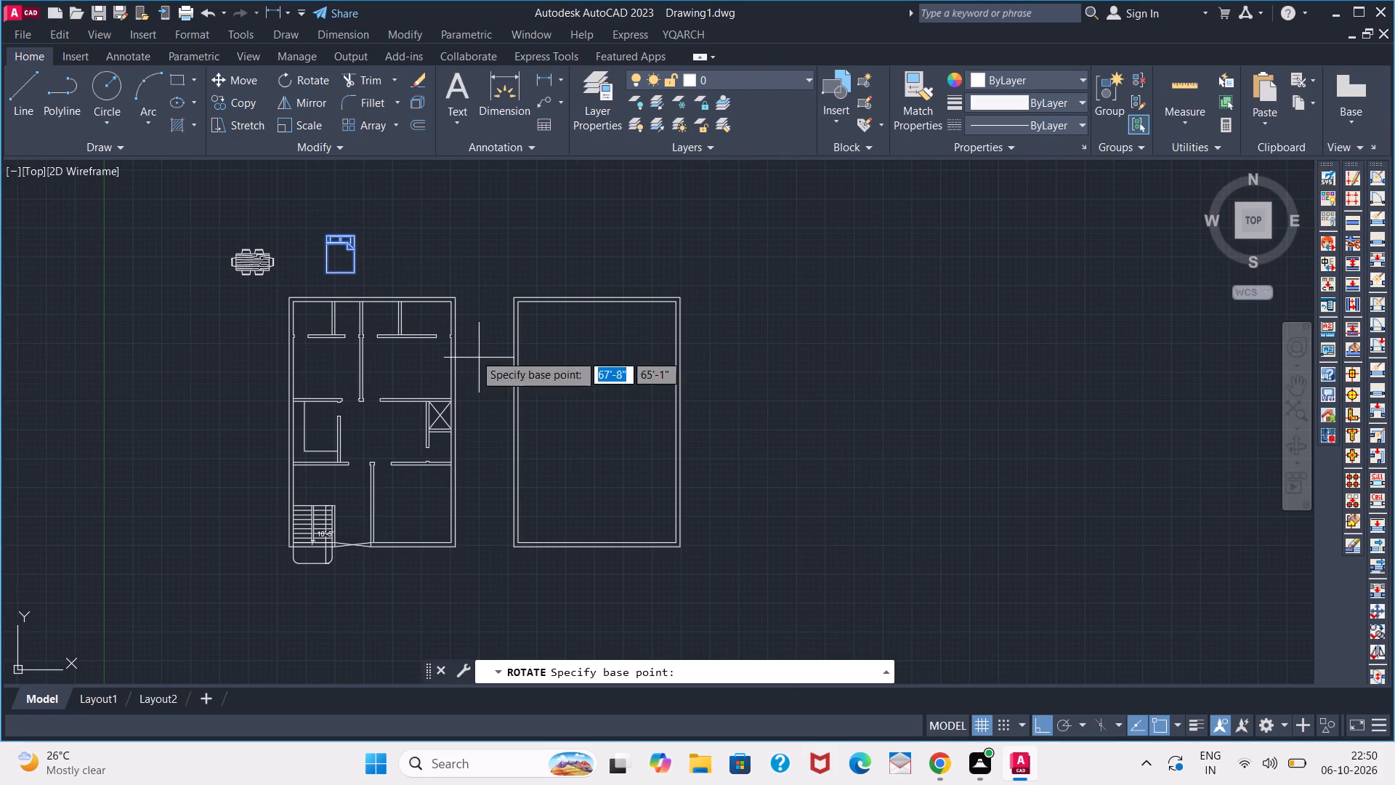
click(371, 239)
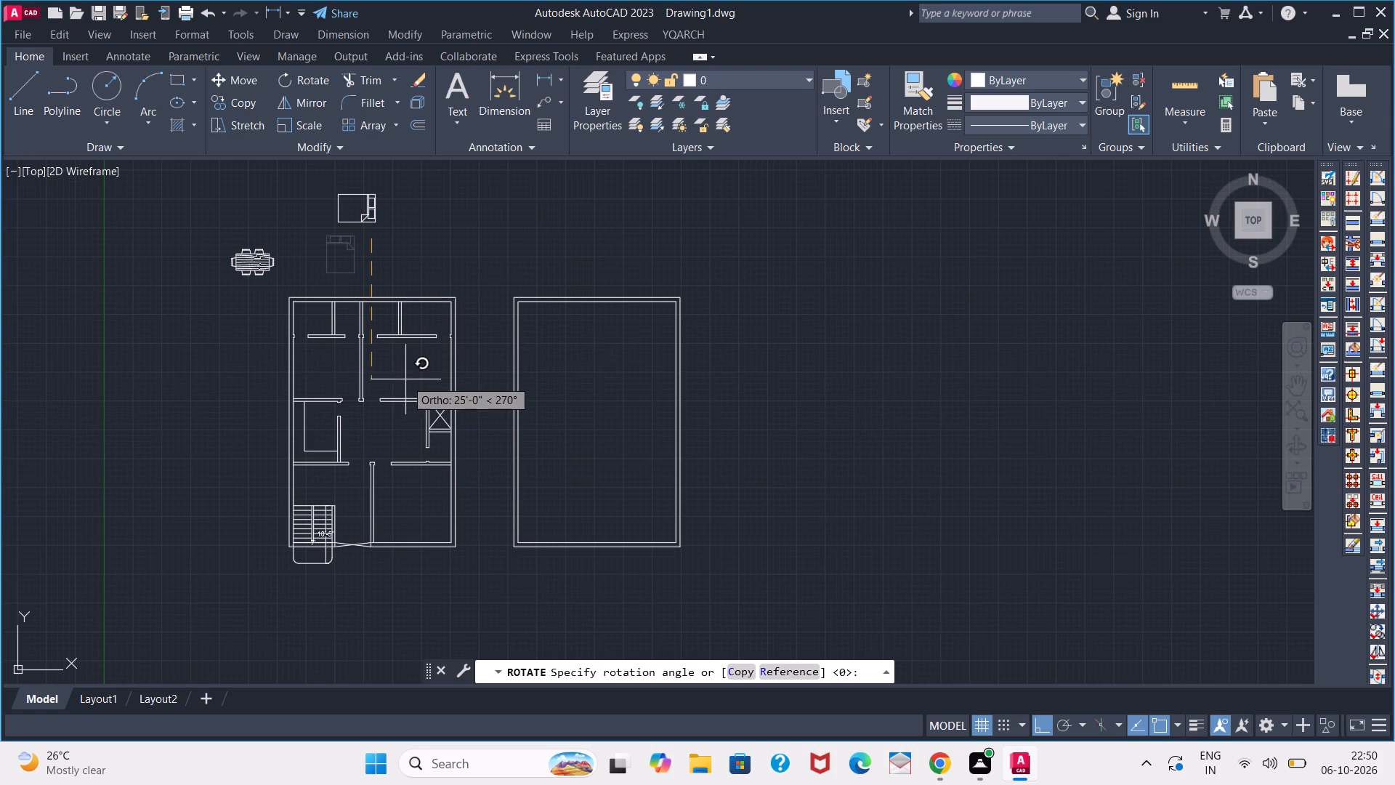
click(405, 382)
With Ortho off, copy the rotated bed by its upper headboard corner onto the east wall's inner face in the eastern bedroom.
click(361, 221)
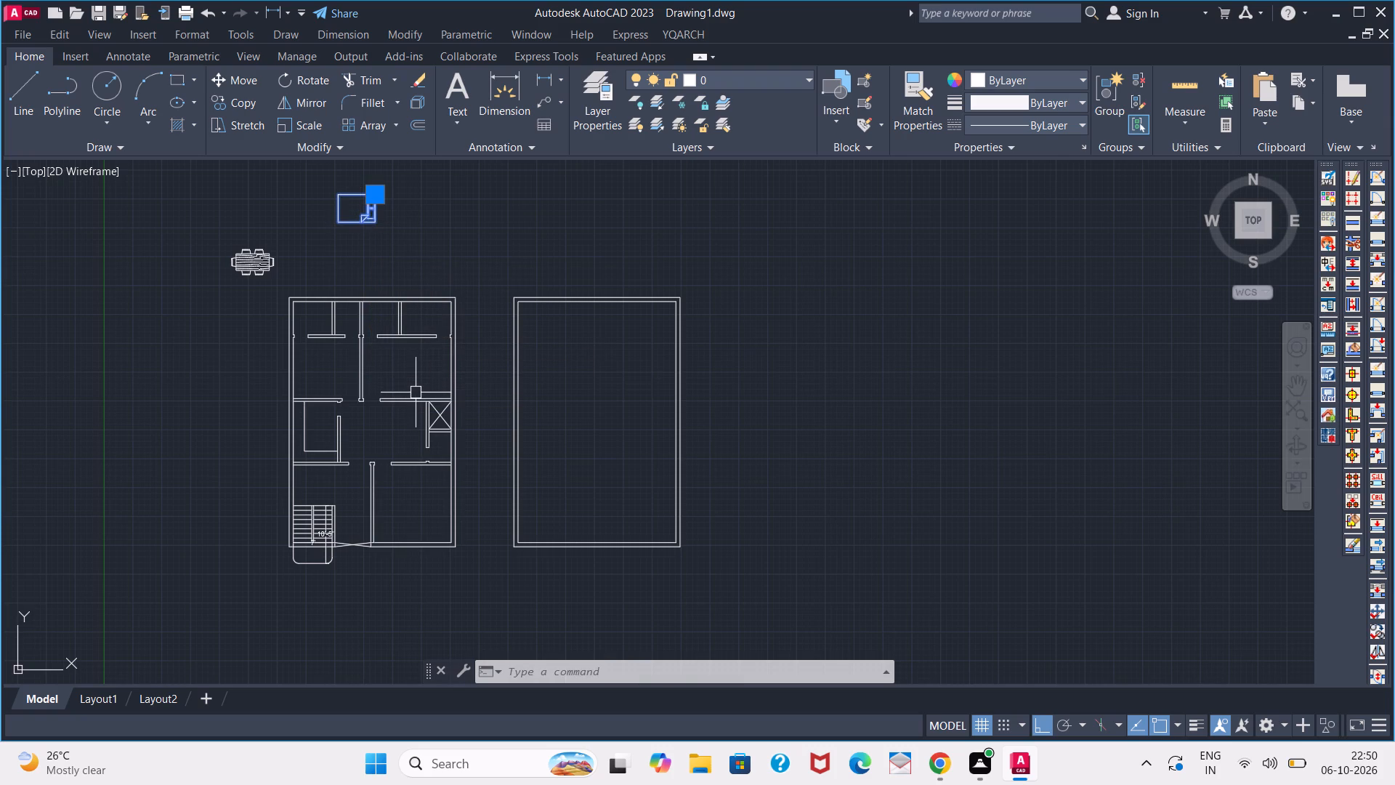
text(CO)
key(Return)
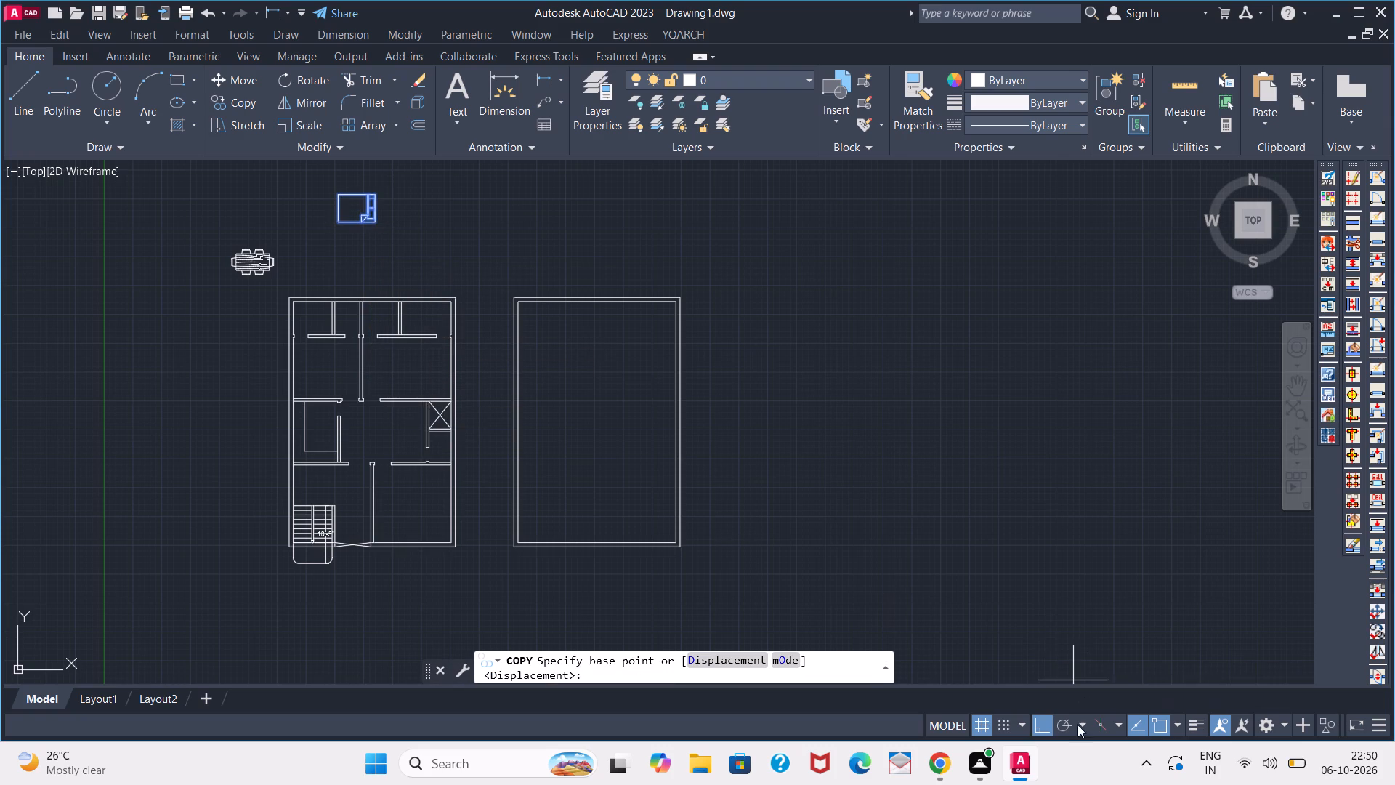
click(1048, 719)
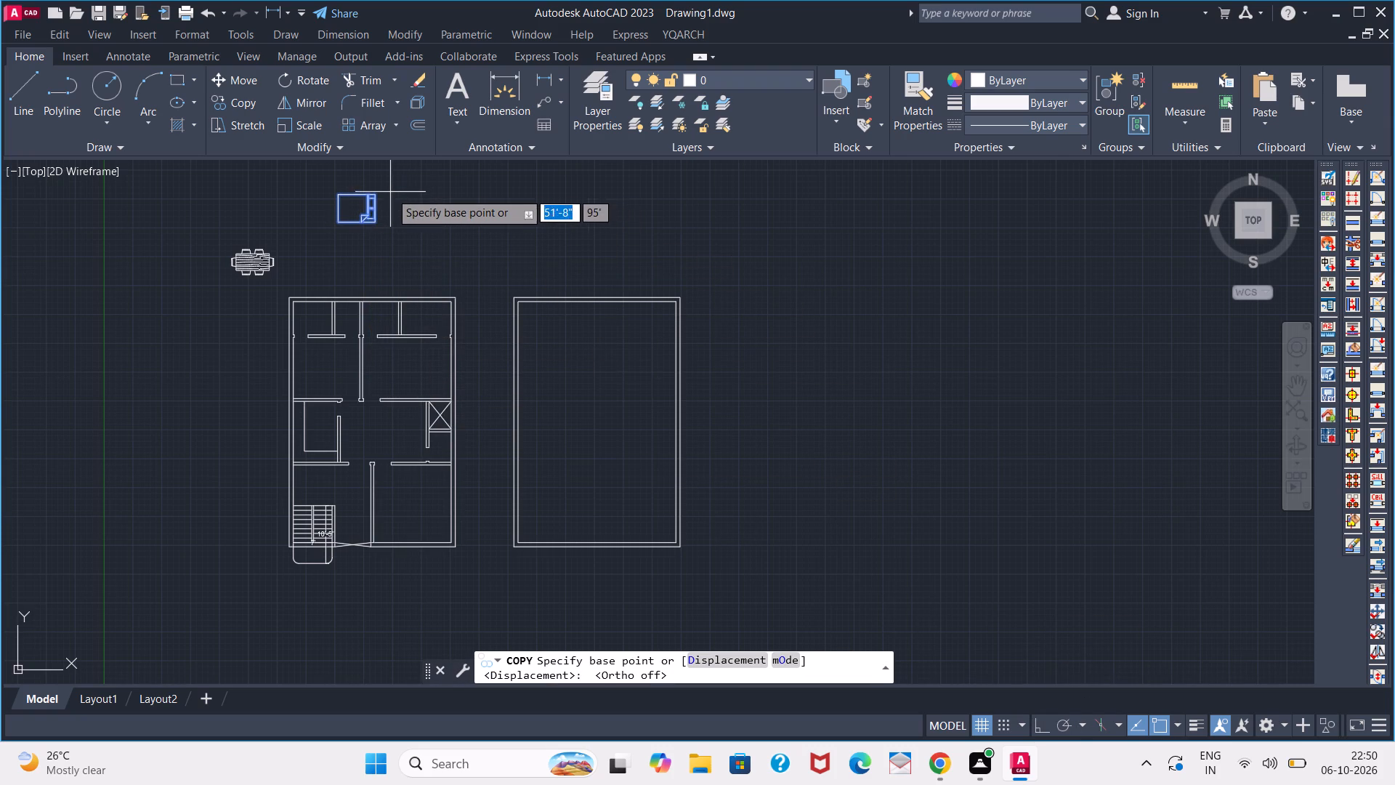
click(384, 193)
scroll(471, 374, up, 3)
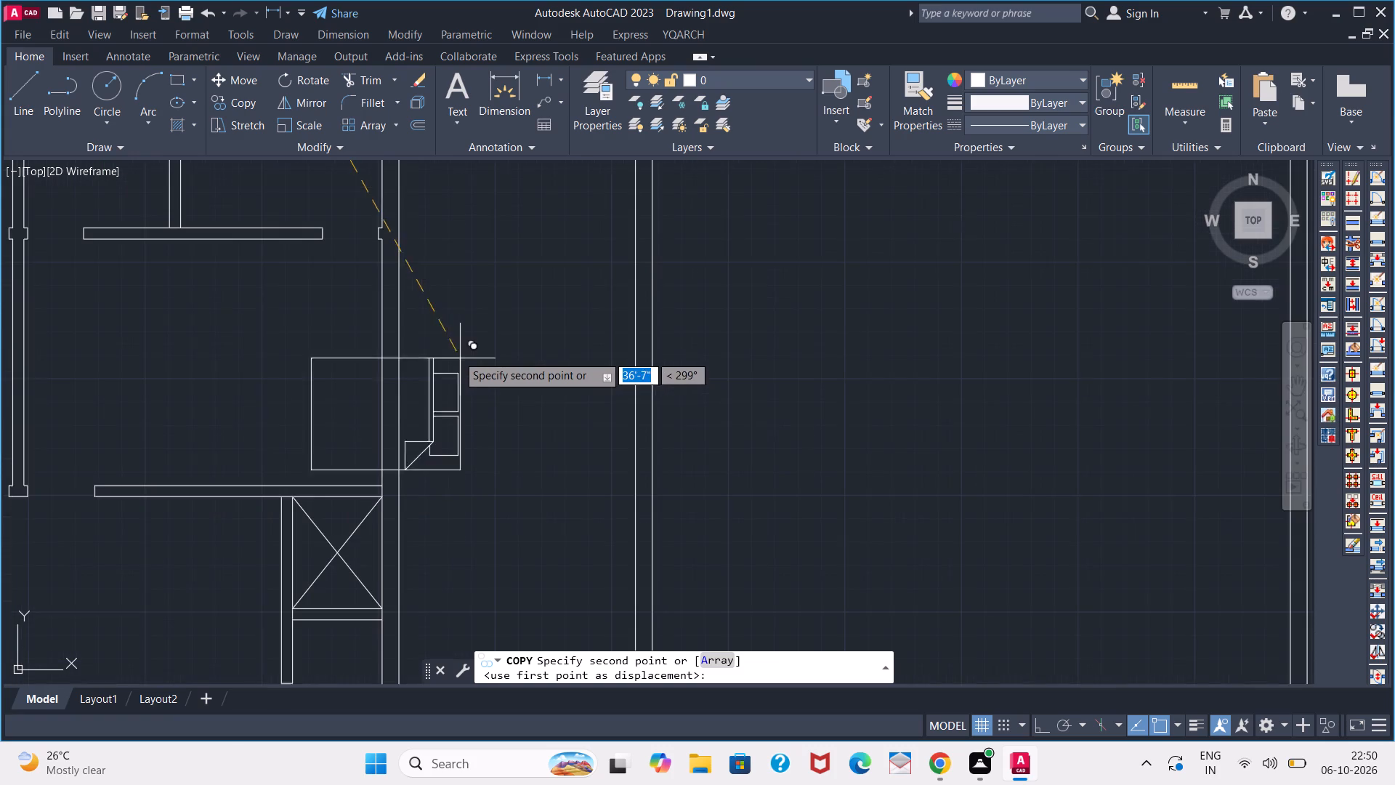
middle_drag(379, 362, 384, 362)
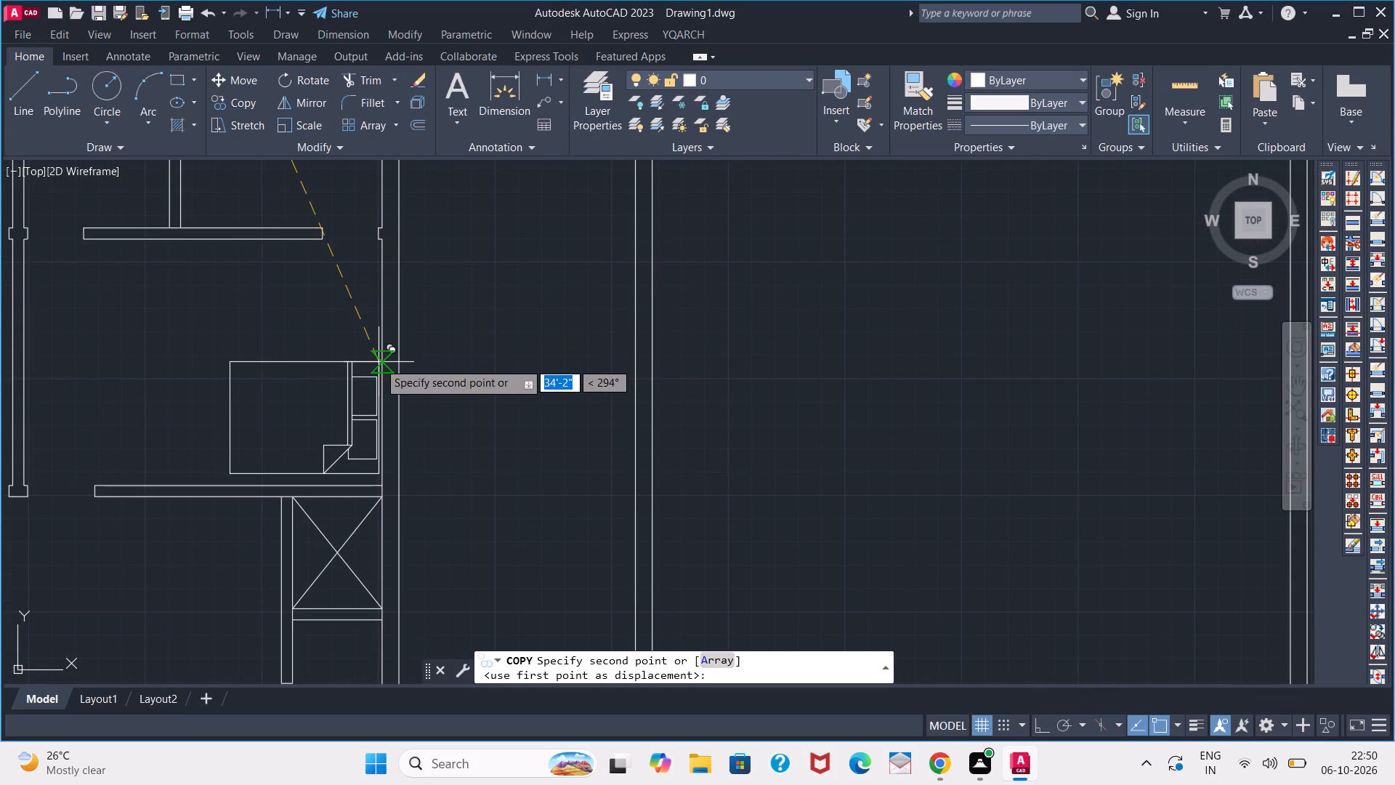
middle_drag(384, 362, 577, 304)
scroll(557, 309, down, 1)
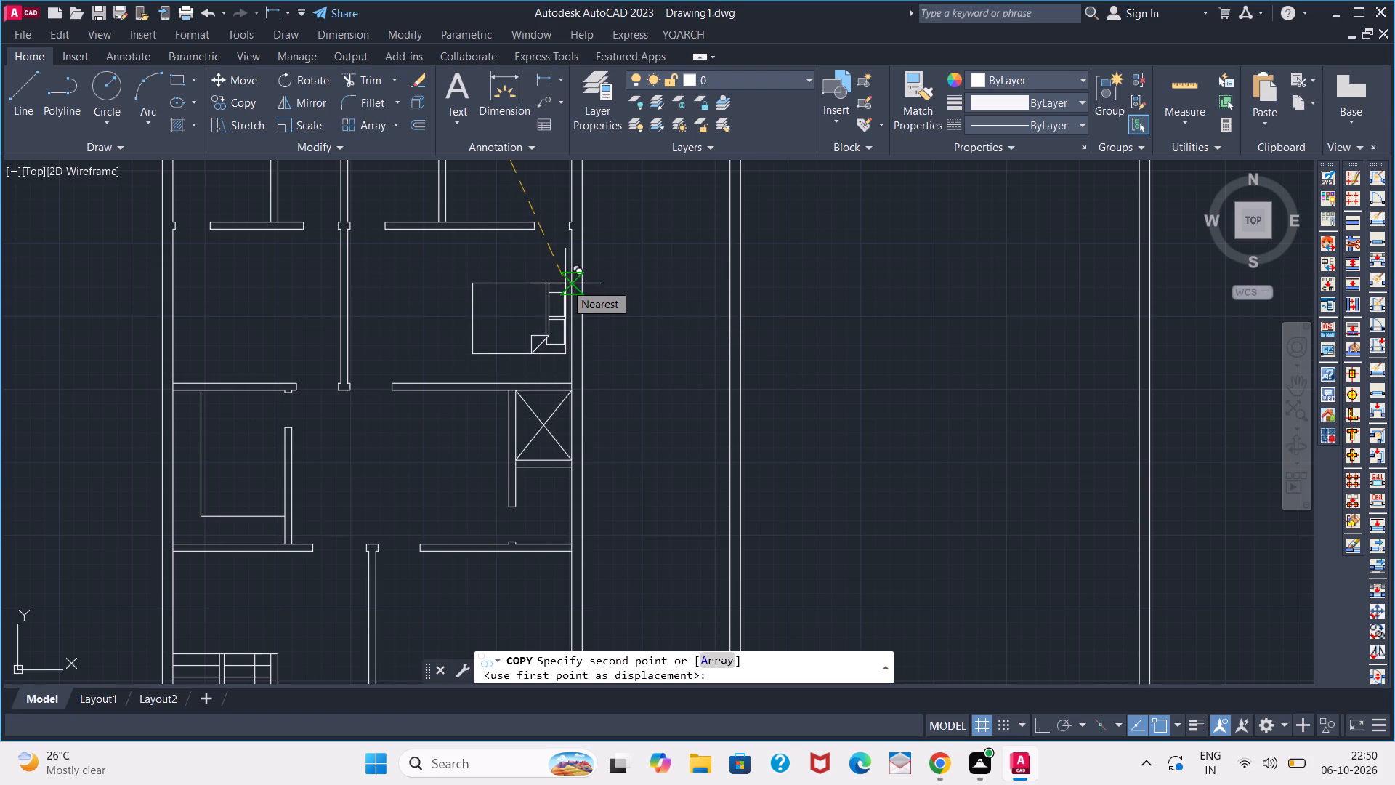
click(567, 313)
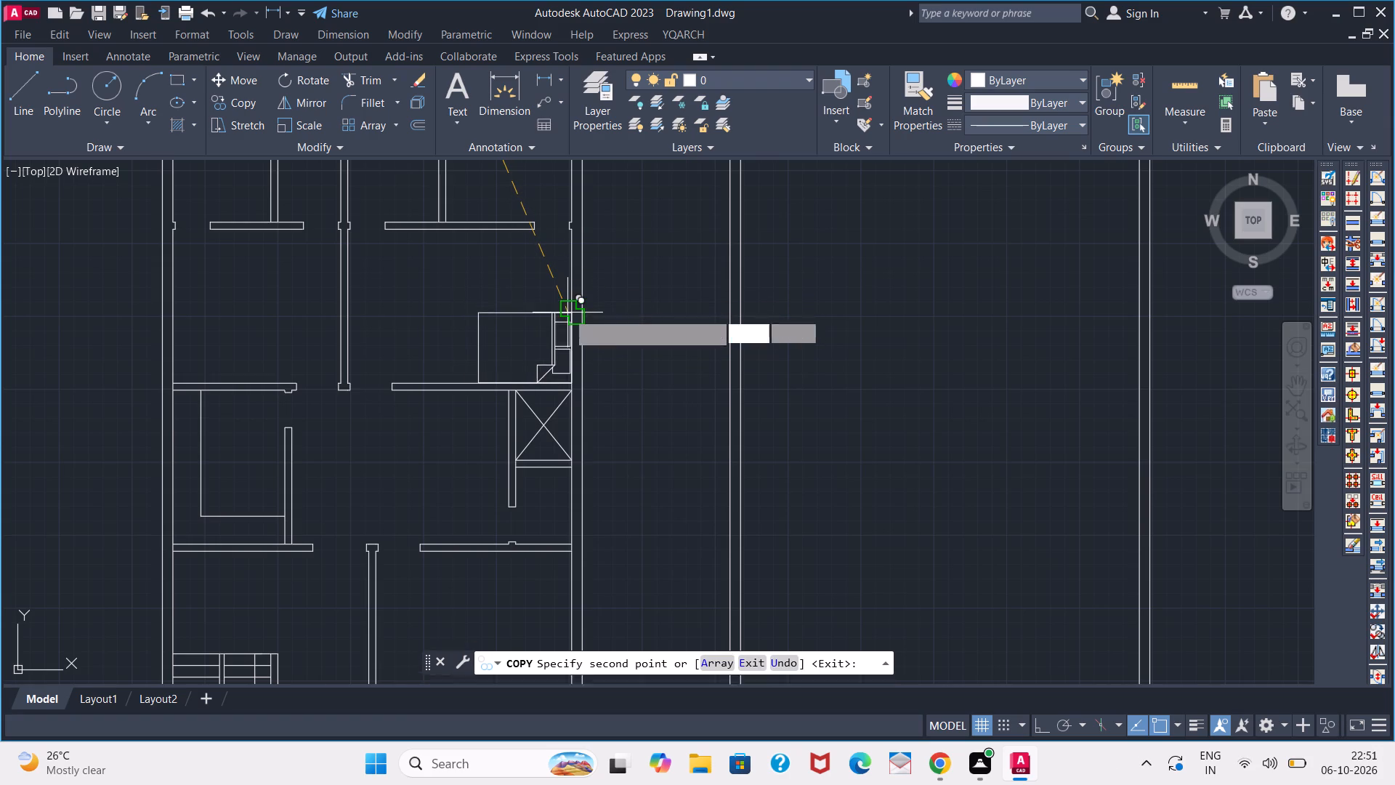
key(Escape)
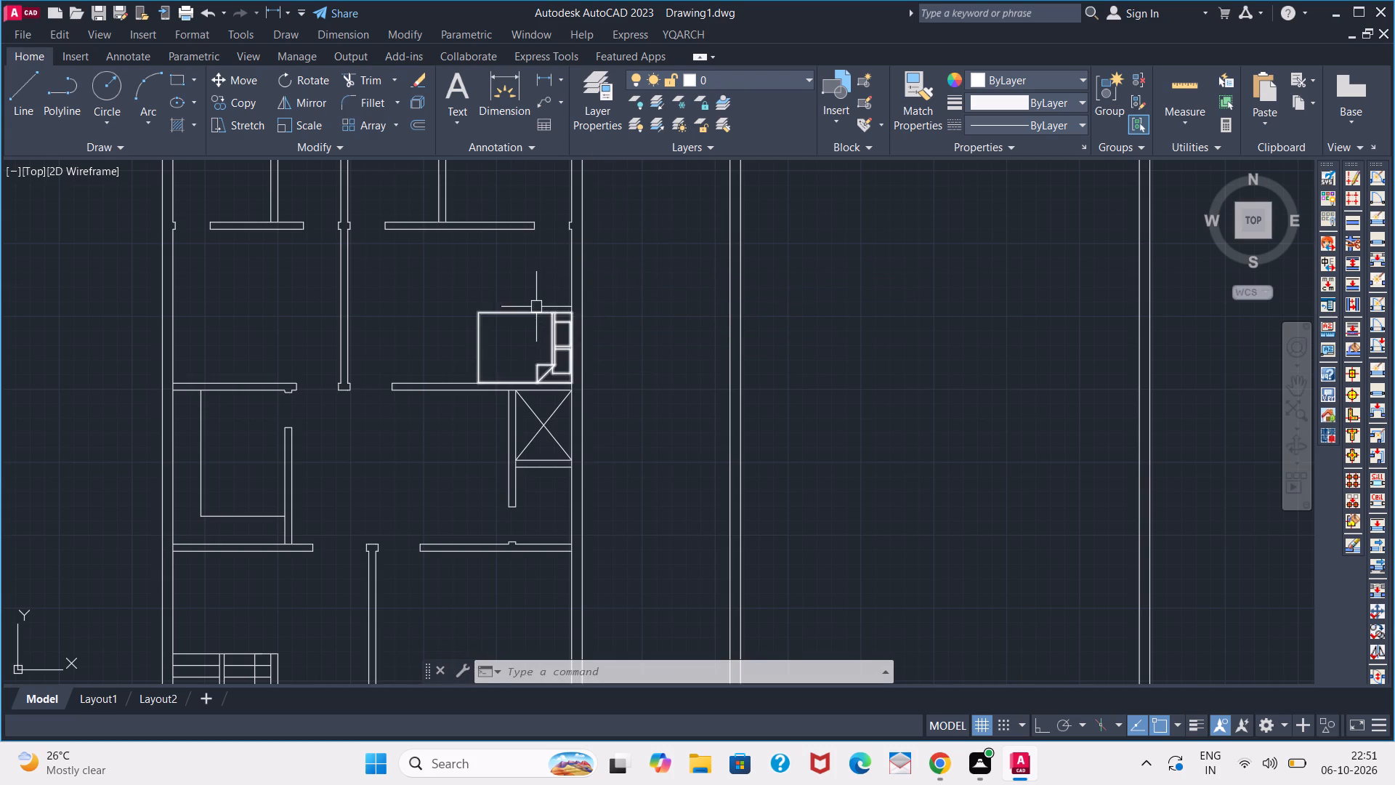
Move the copied bed so its lower headboard corner meets the inner corner of the east wall and bedroom's south partition.
click(536, 307)
scroll(576, 374, up, 3)
key(m)
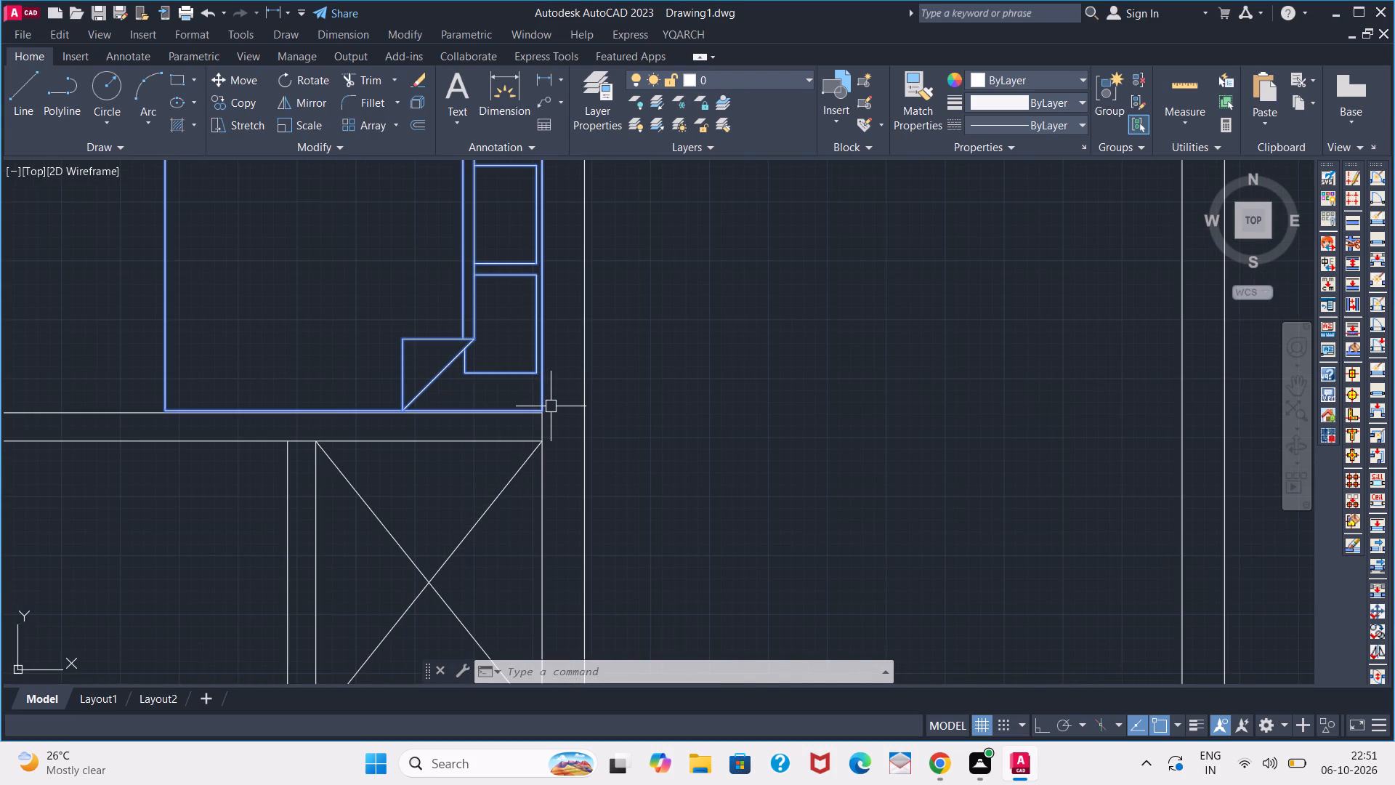
key(Return)
click(549, 400)
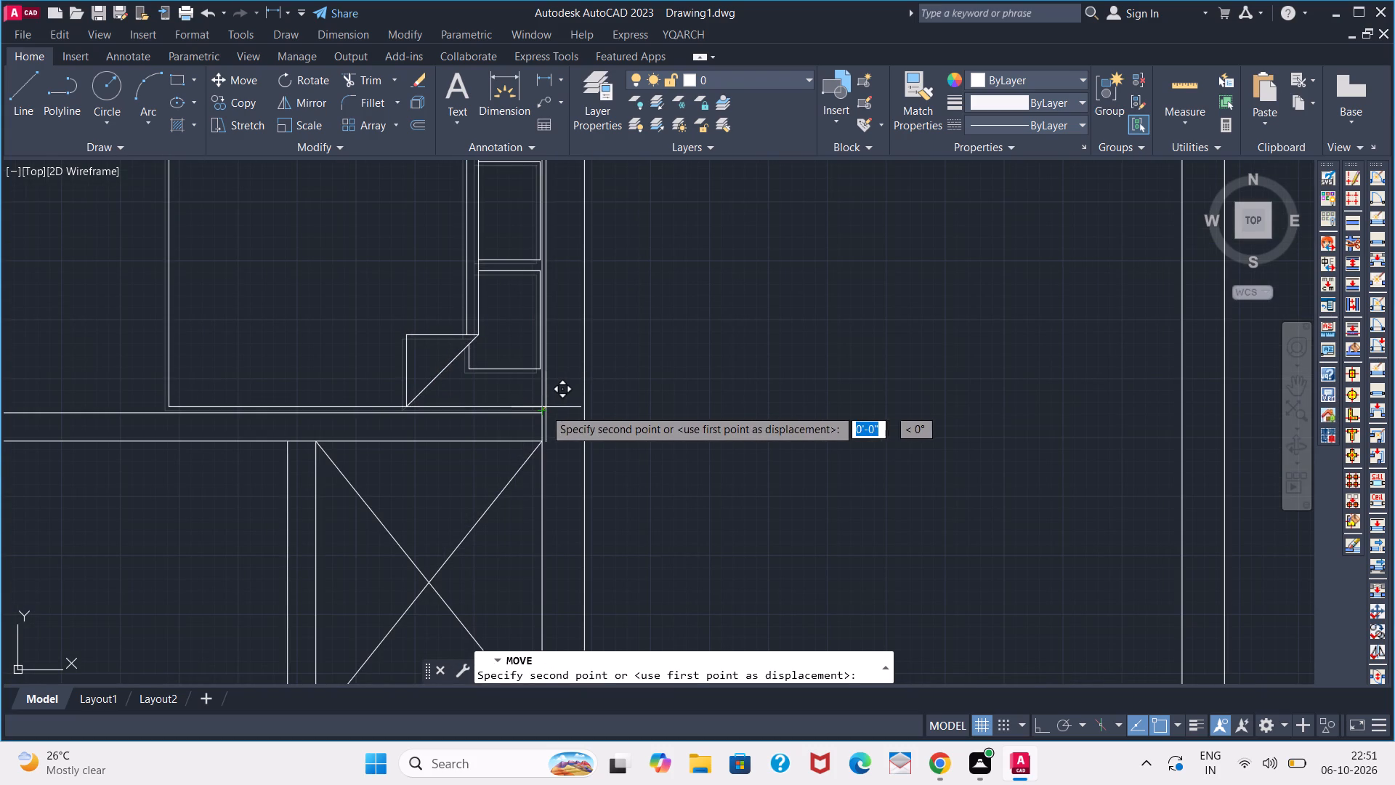
click(542, 416)
key(space)
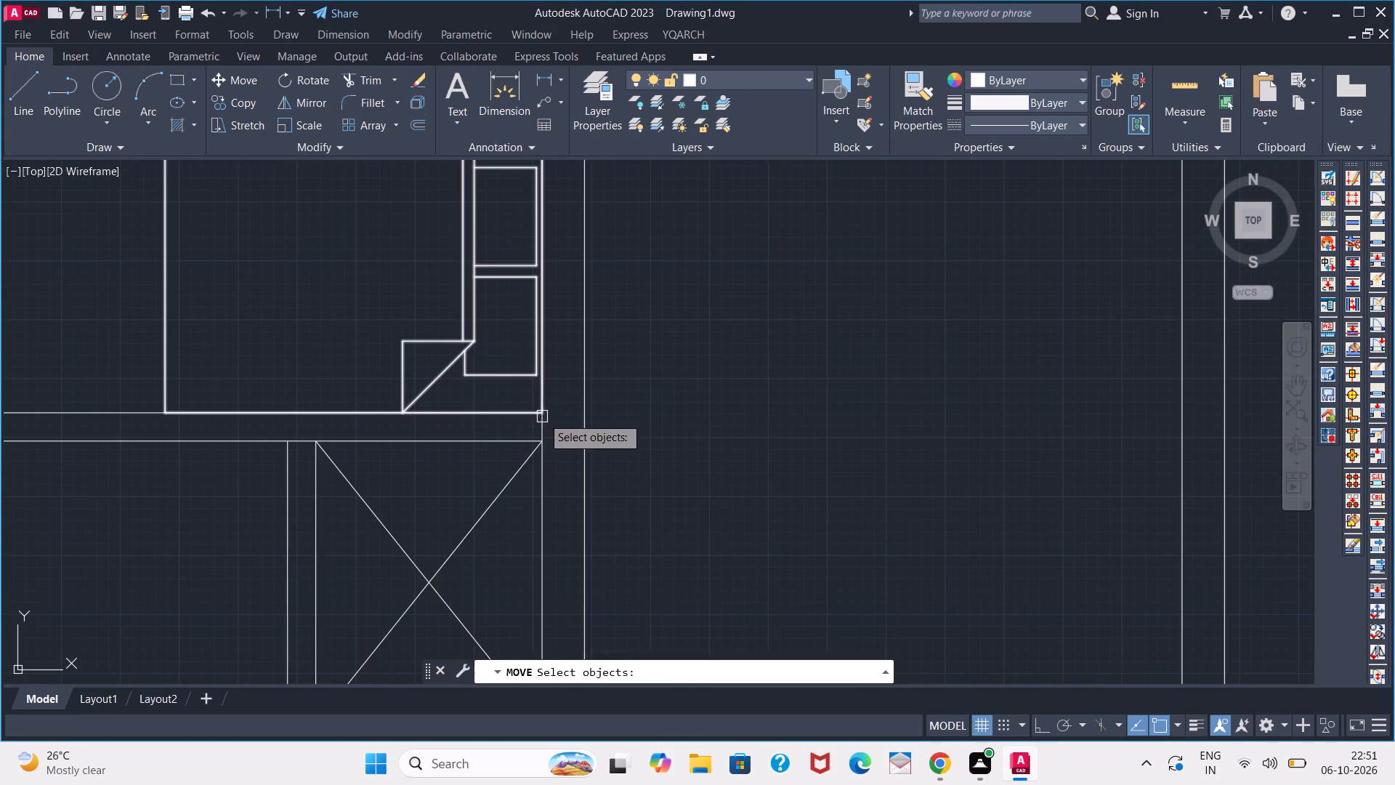
scroll(540, 416, down, 4)
key(space)
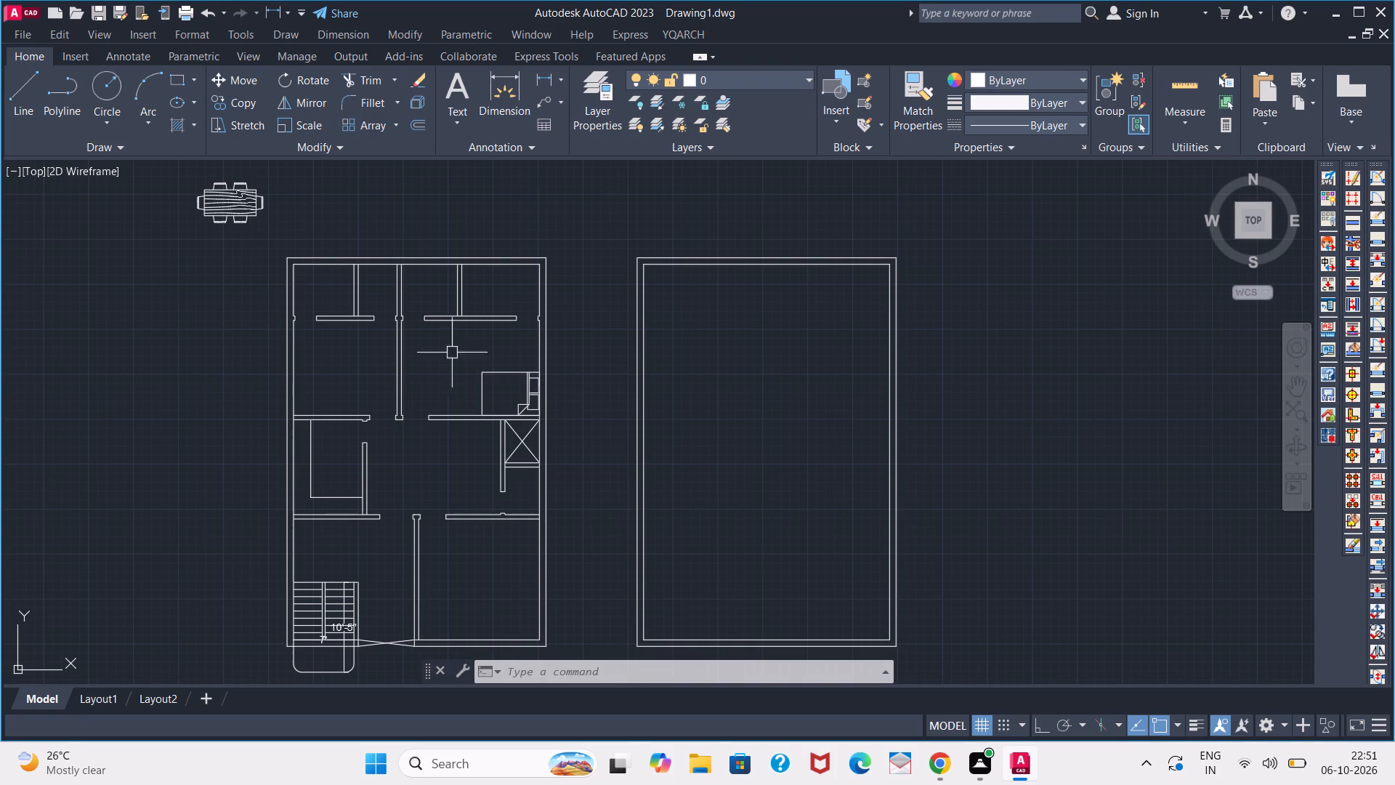
Offset the lower line of the eastern bedroom's north partition 2' southward into the room.
middle_drag(443, 342, 446, 410)
scroll(477, 392, up, 1)
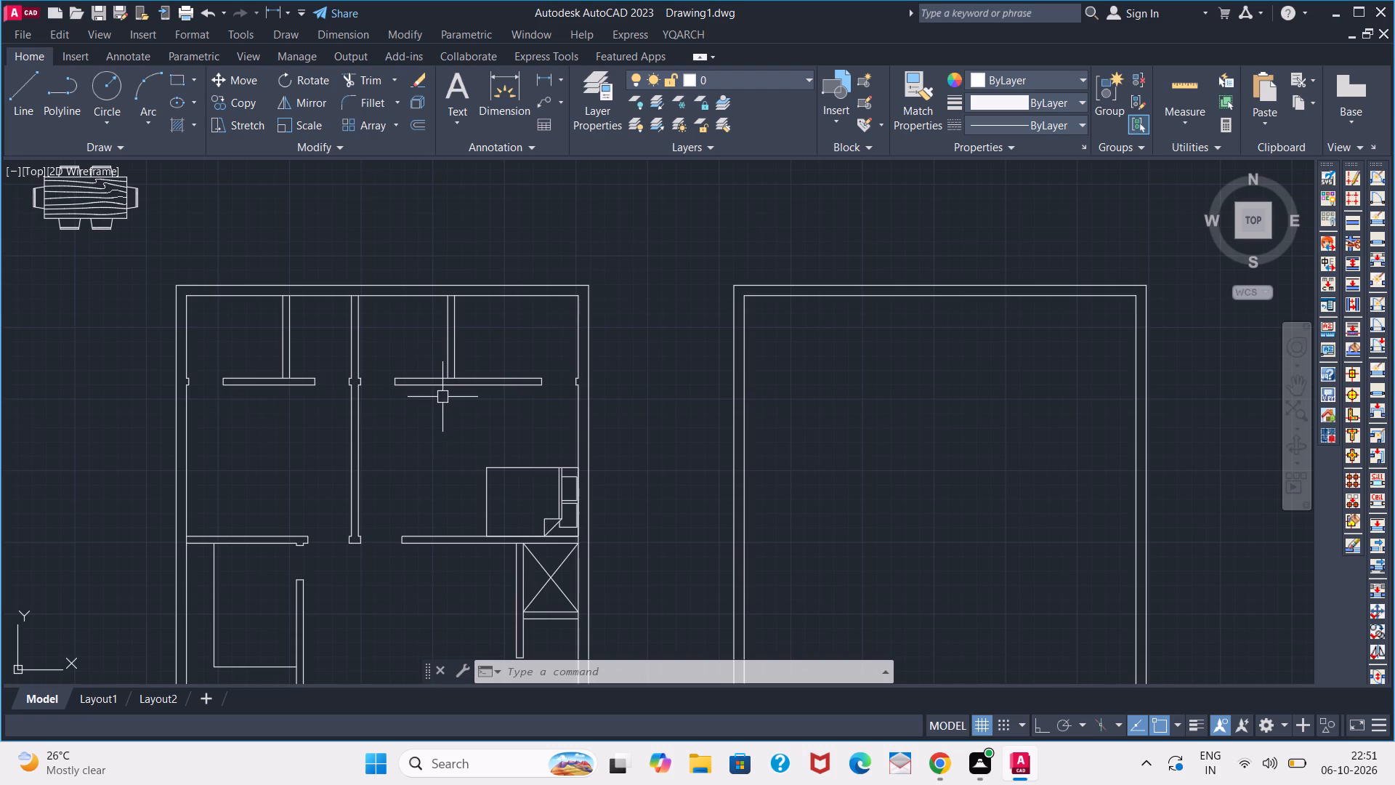
key(o)
key(Return)
text(2;)
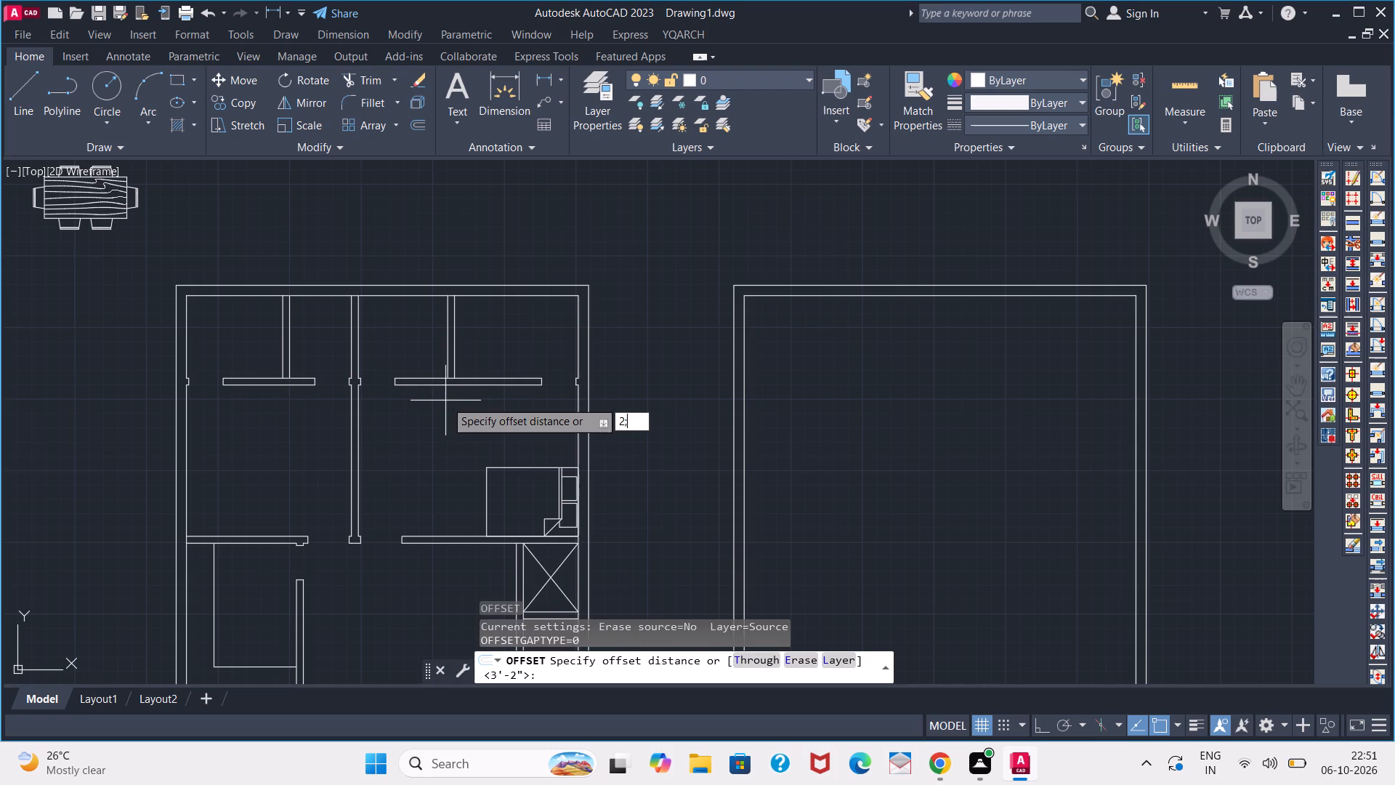
key(BackSpace)
key(apostrophe)
key(Return)
click(456, 384)
click(458, 453)
key(space)
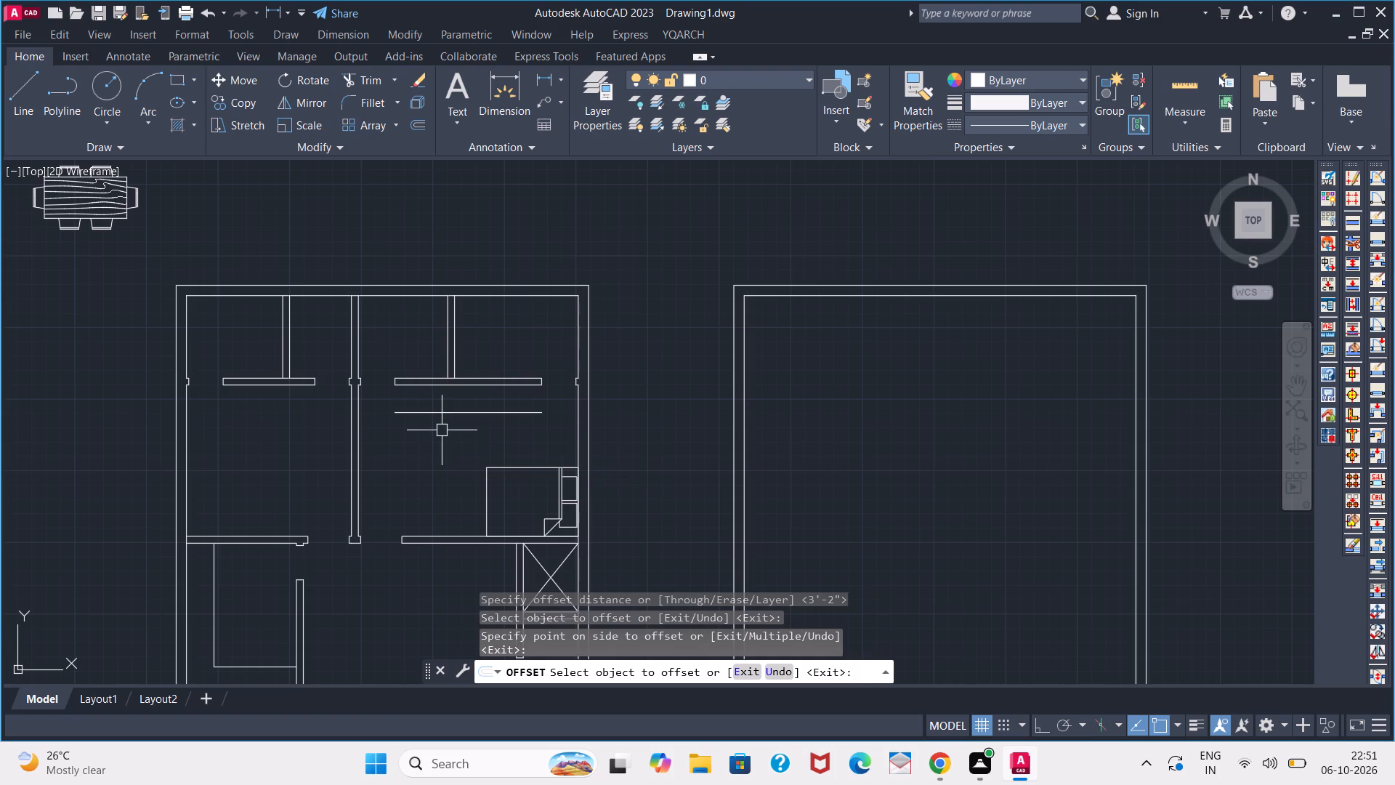
Draw short lines joining both ends of the offset line to the partition, closing a 2' deep rectangle.
key(l)
key(Return)
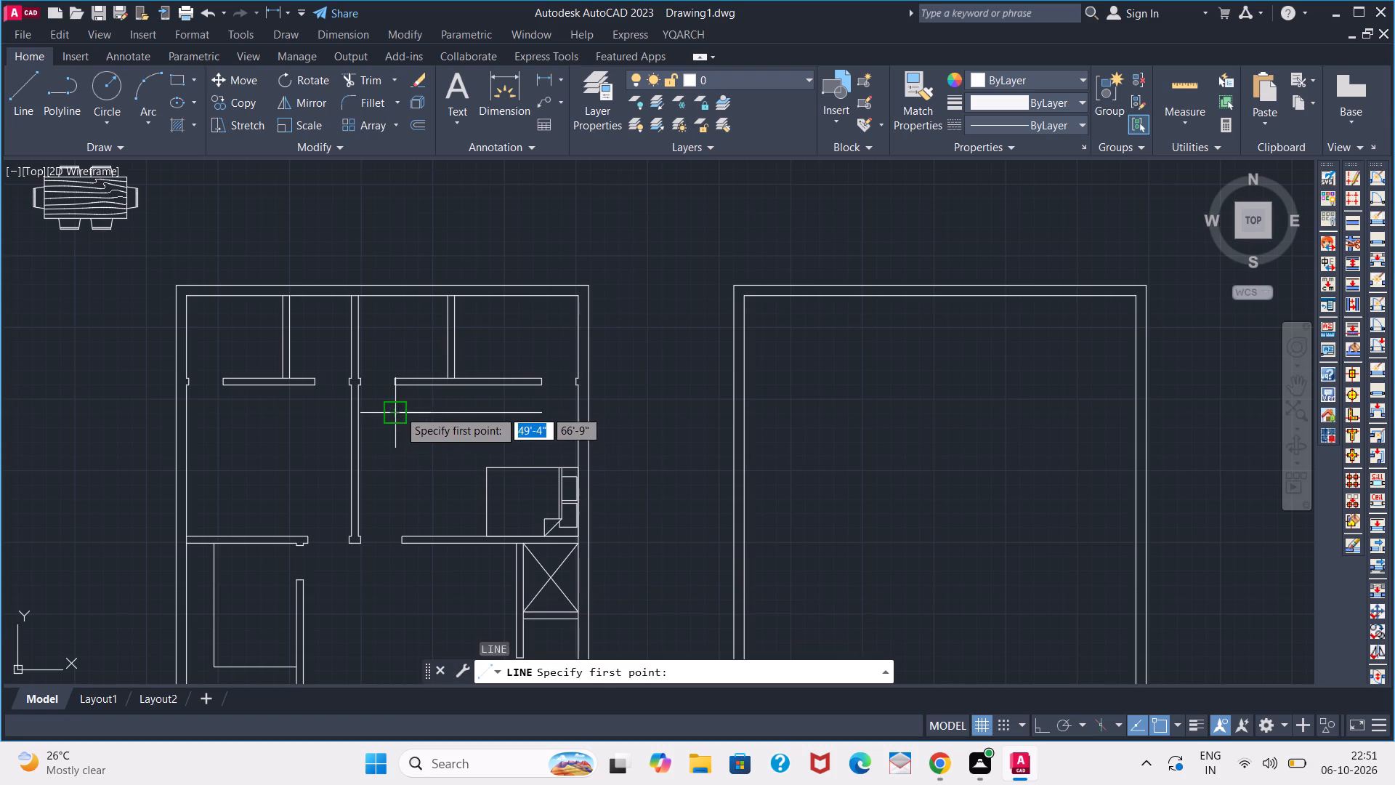
click(399, 410)
click(396, 391)
key(space)
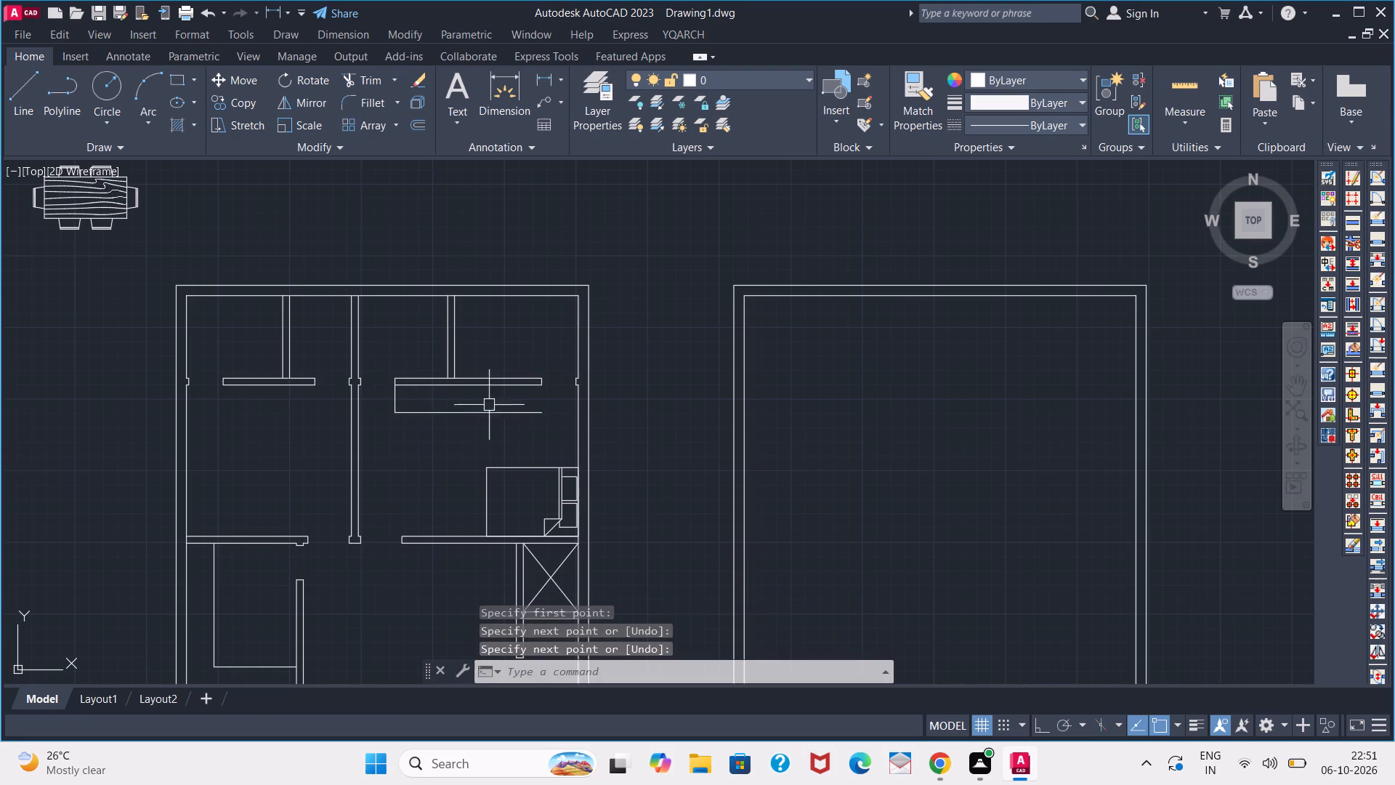
key(space)
click(541, 416)
click(541, 390)
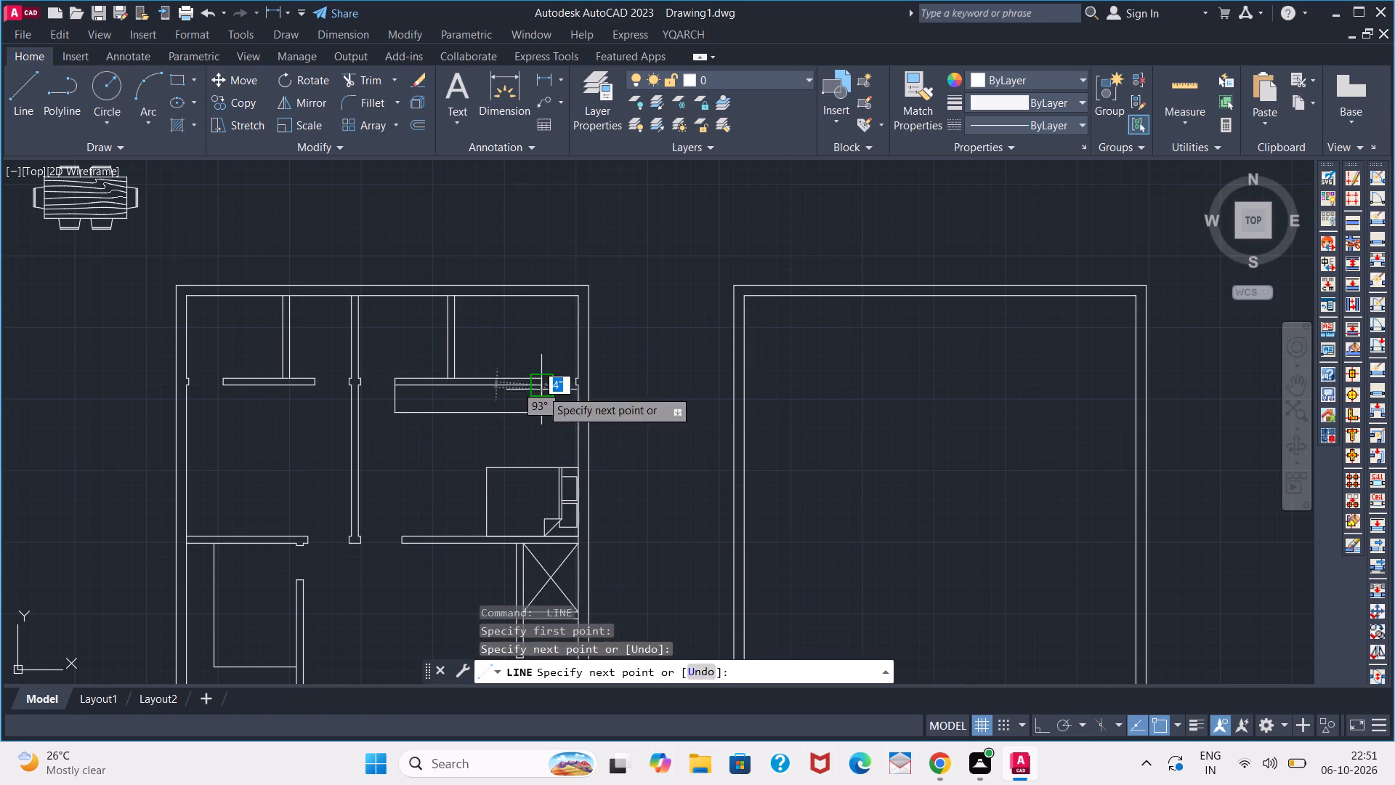
key(space)
Offset both short end lines of the rectangle below the eastern bedroom's north partition 2' inward.
scroll(405, 400, up, 2)
key(o)
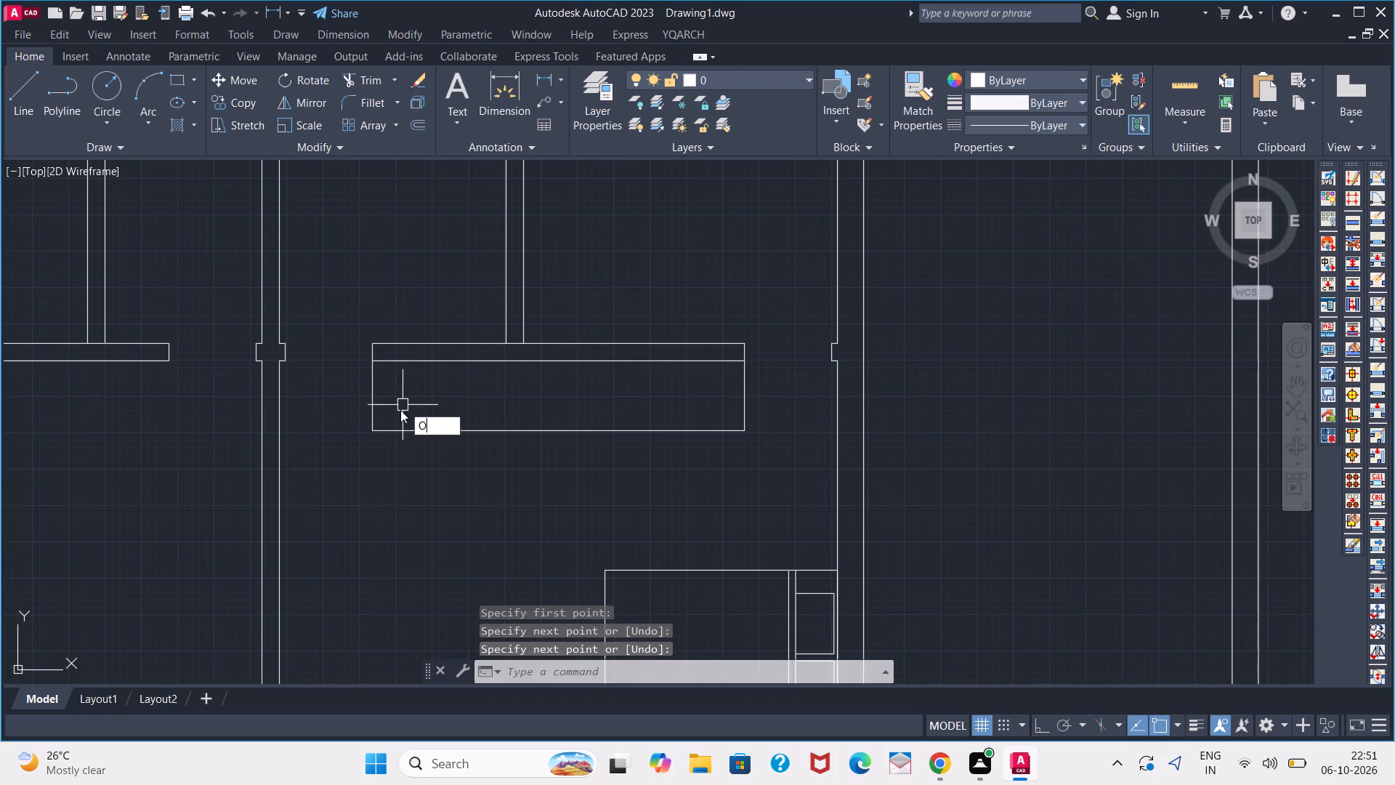
key(Return)
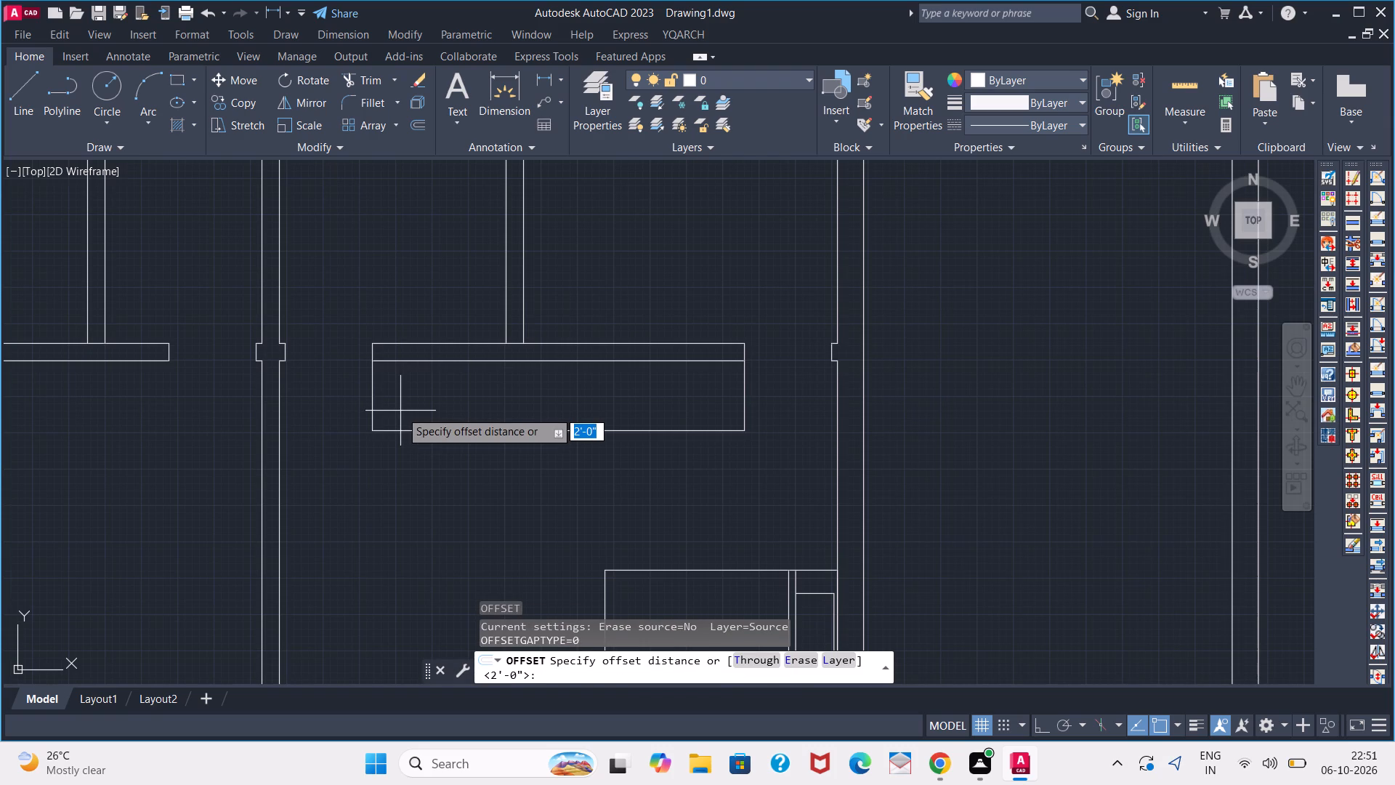
text(2')
key(Return)
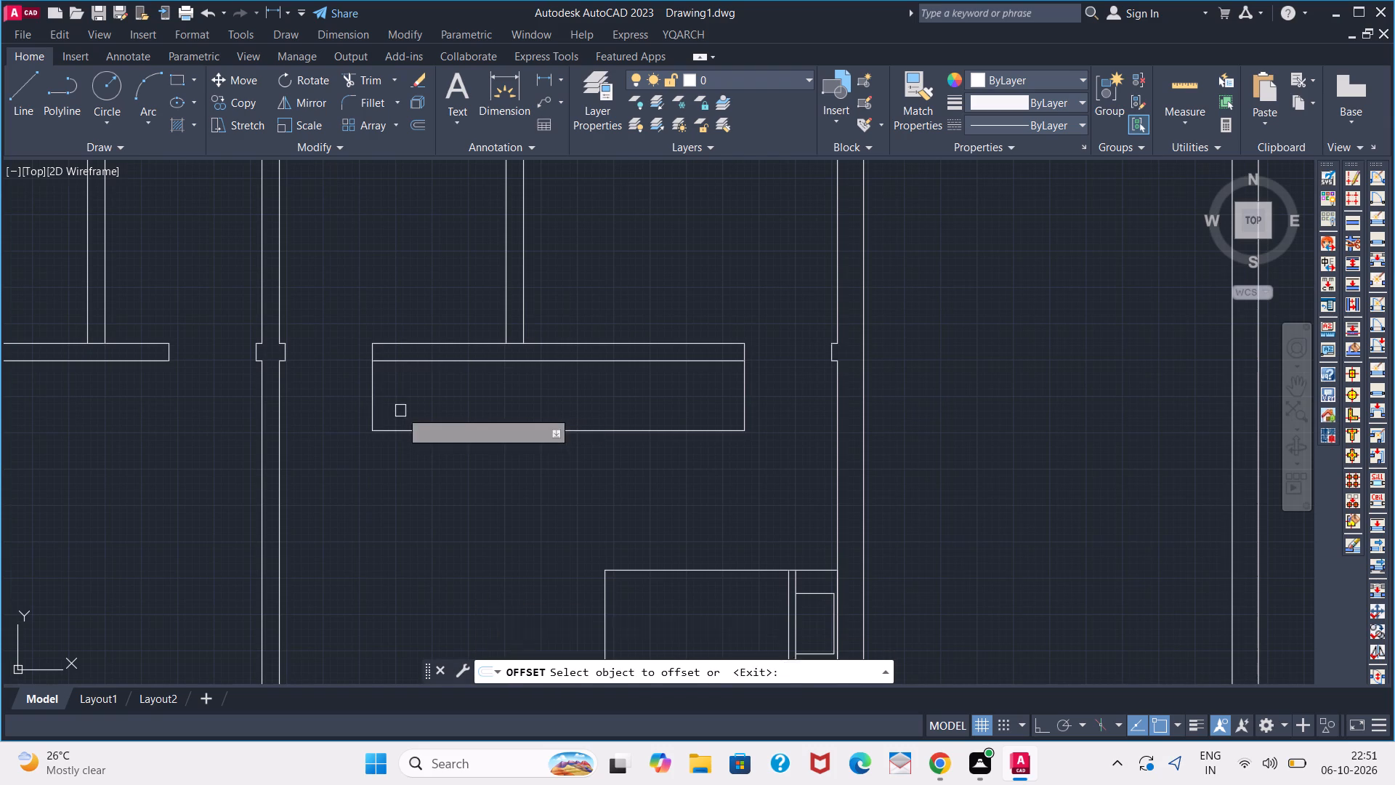
click(366, 406)
click(402, 409)
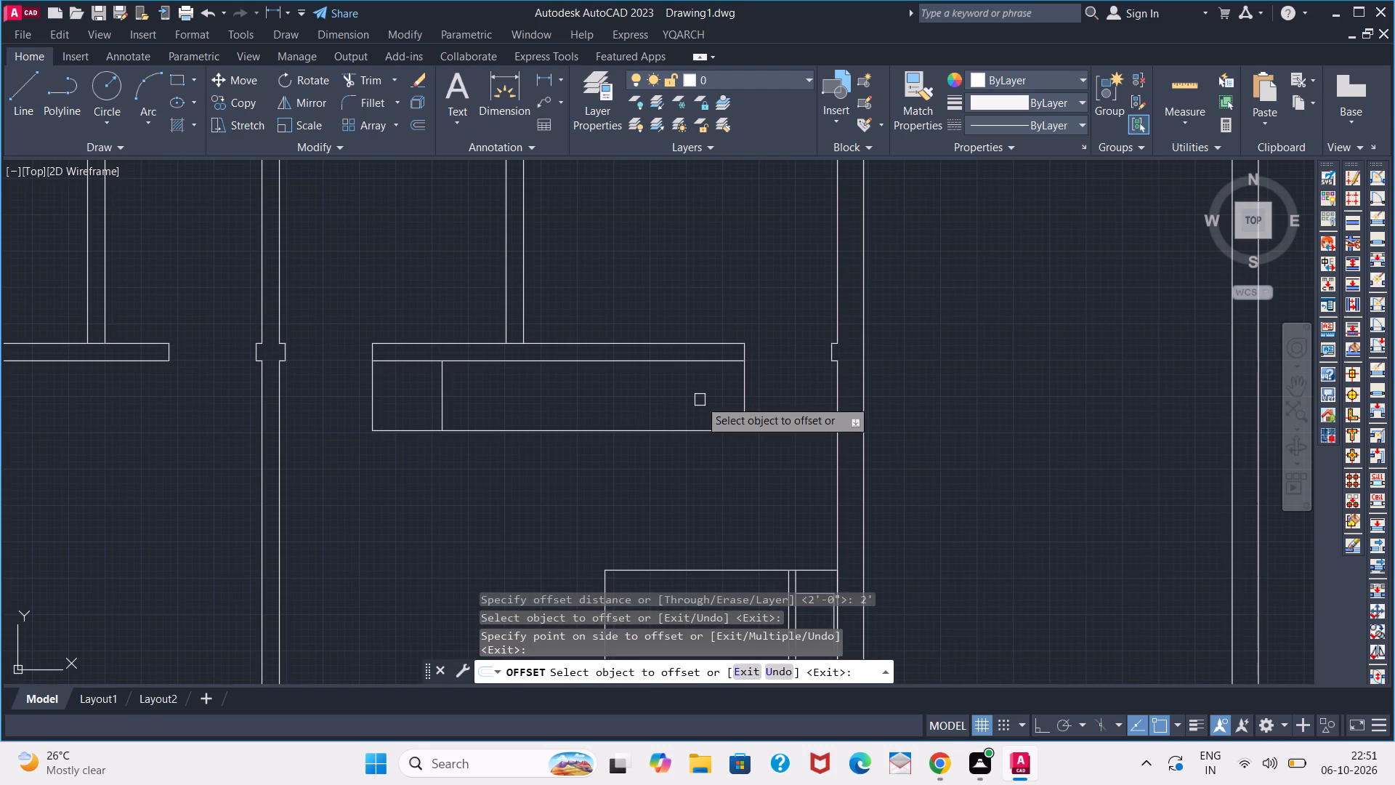
click(743, 406)
click(670, 406)
key(space)
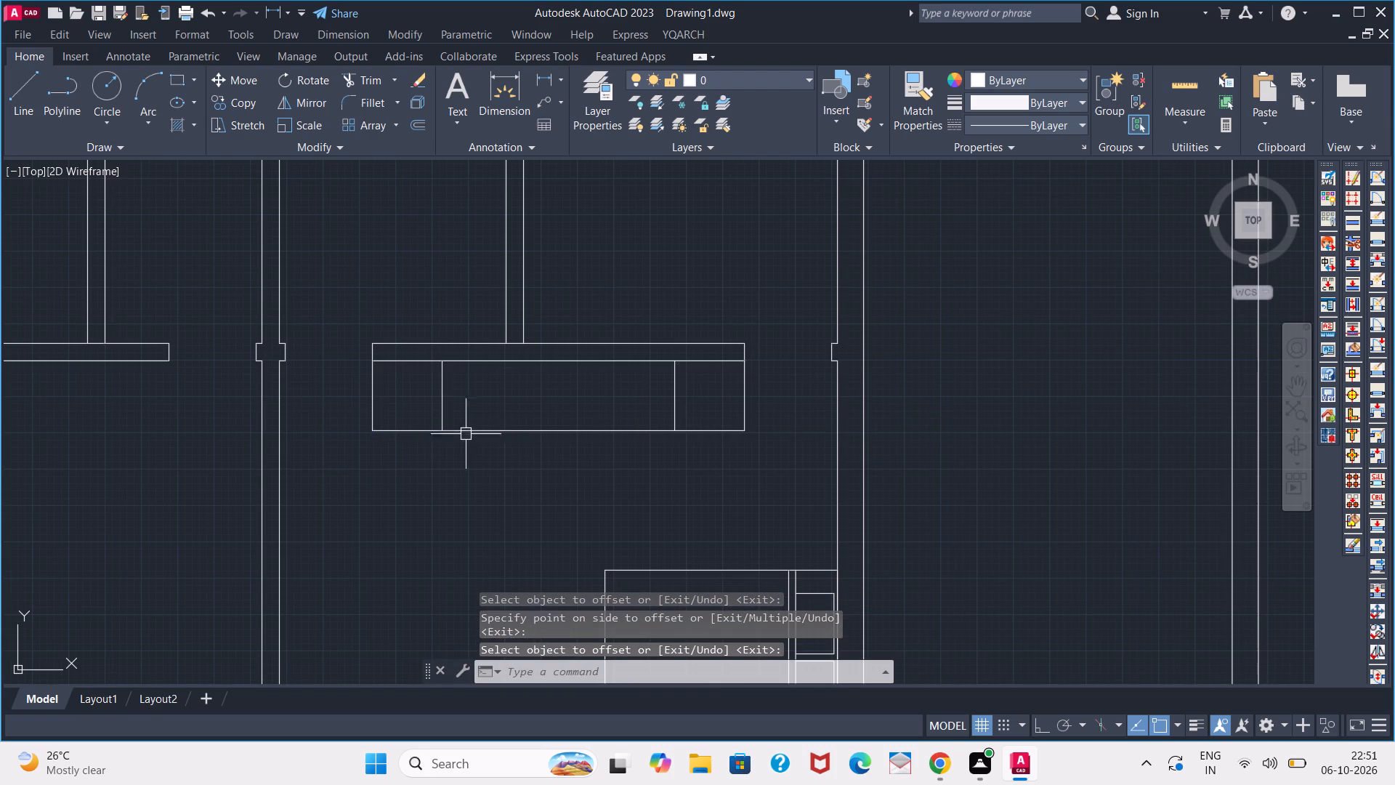
Measure the horizontal distance between the two offset lines using a linear dimension.
click(546, 85)
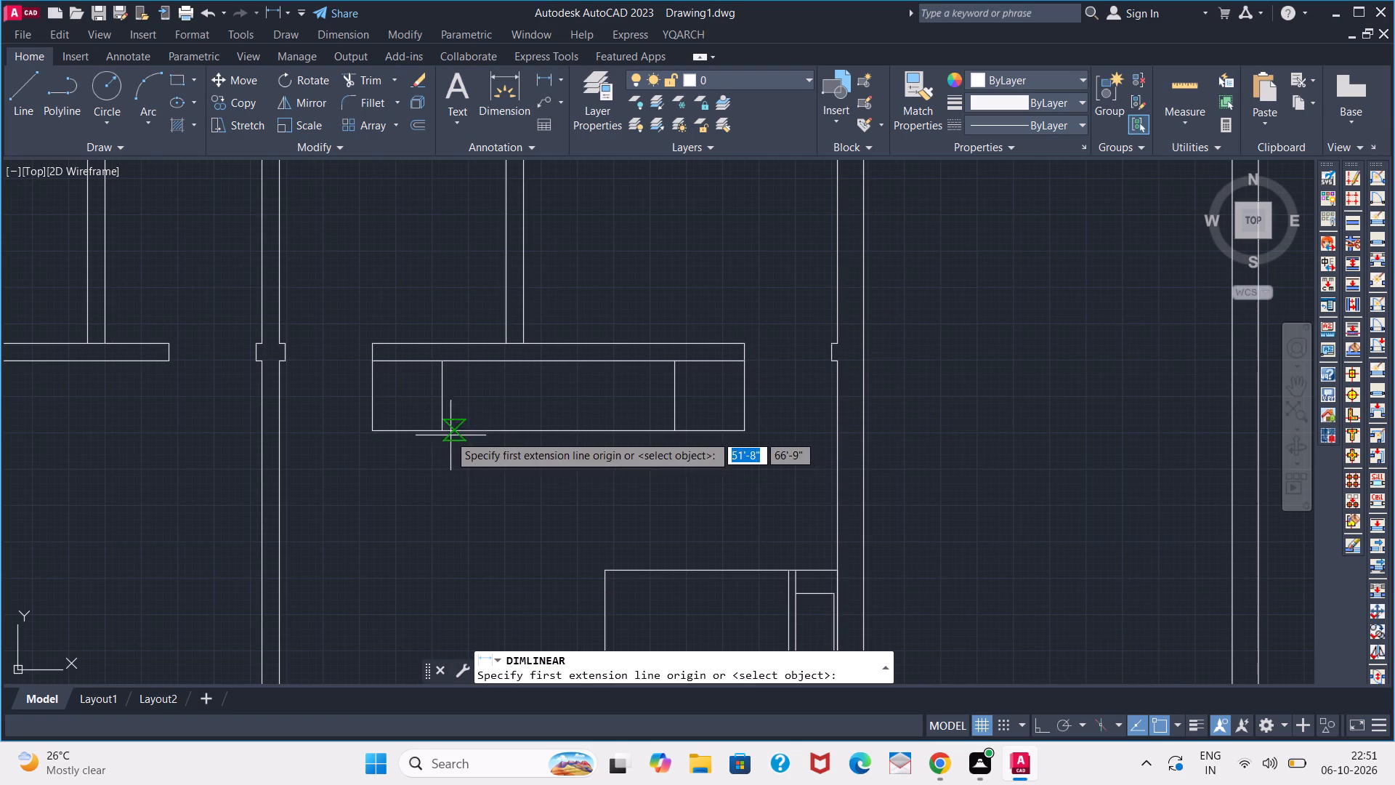
click(448, 435)
click(674, 436)
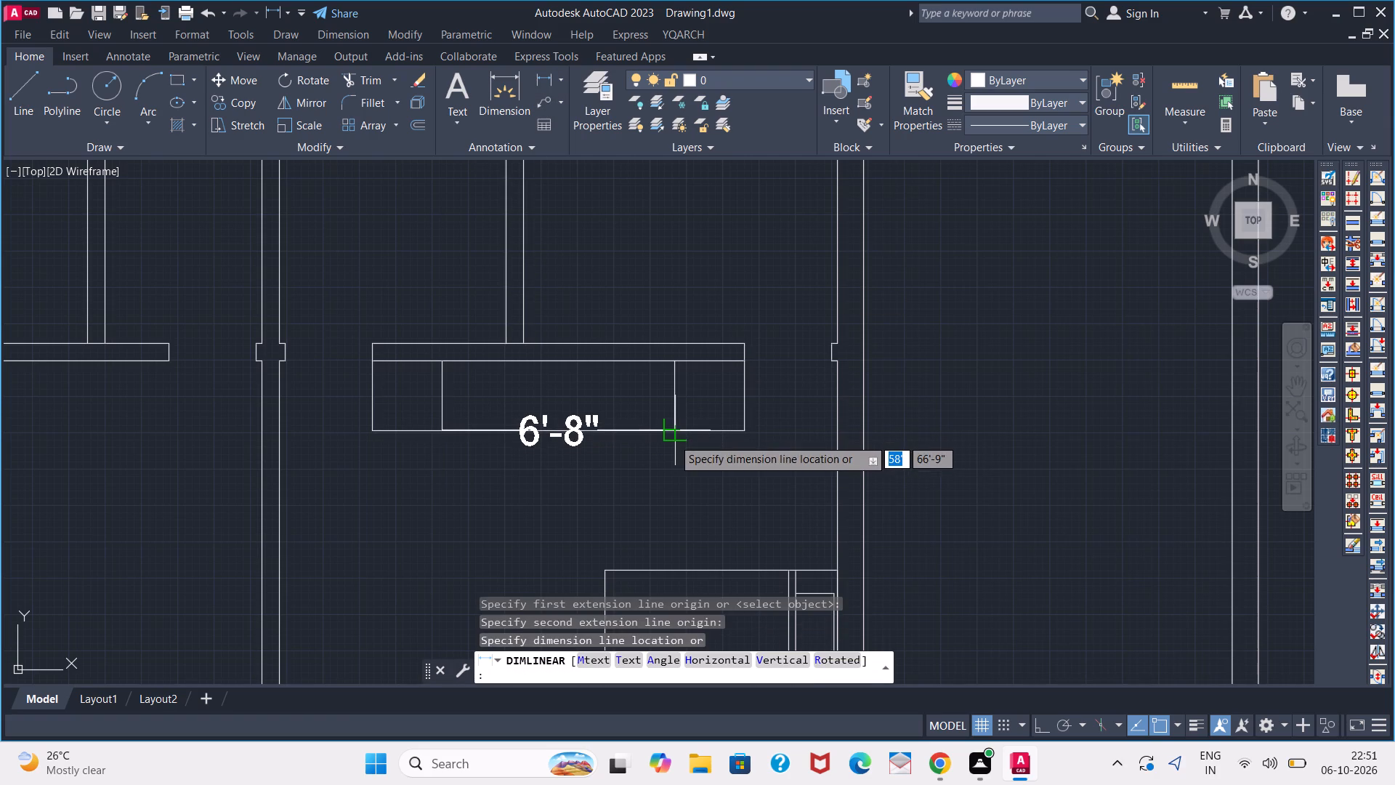
key(Escape)
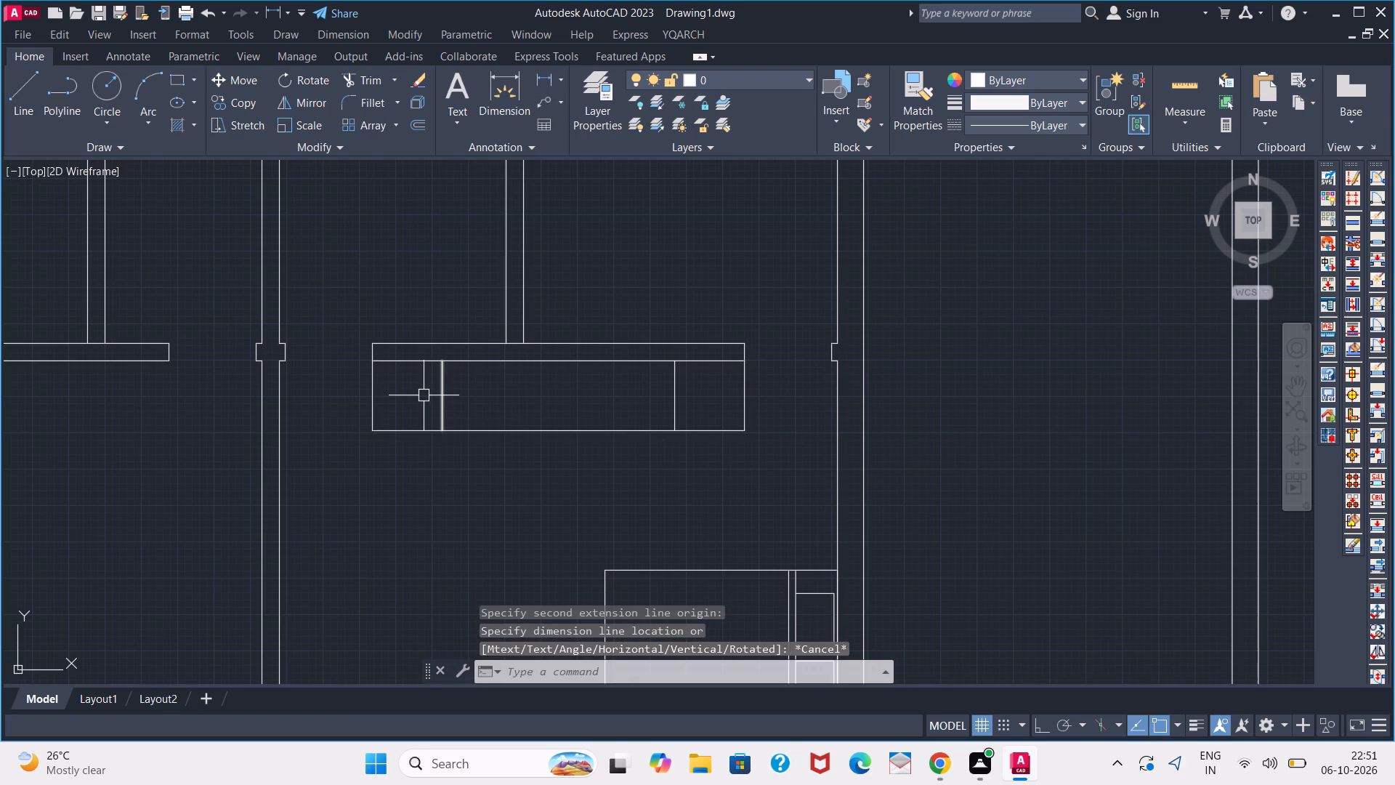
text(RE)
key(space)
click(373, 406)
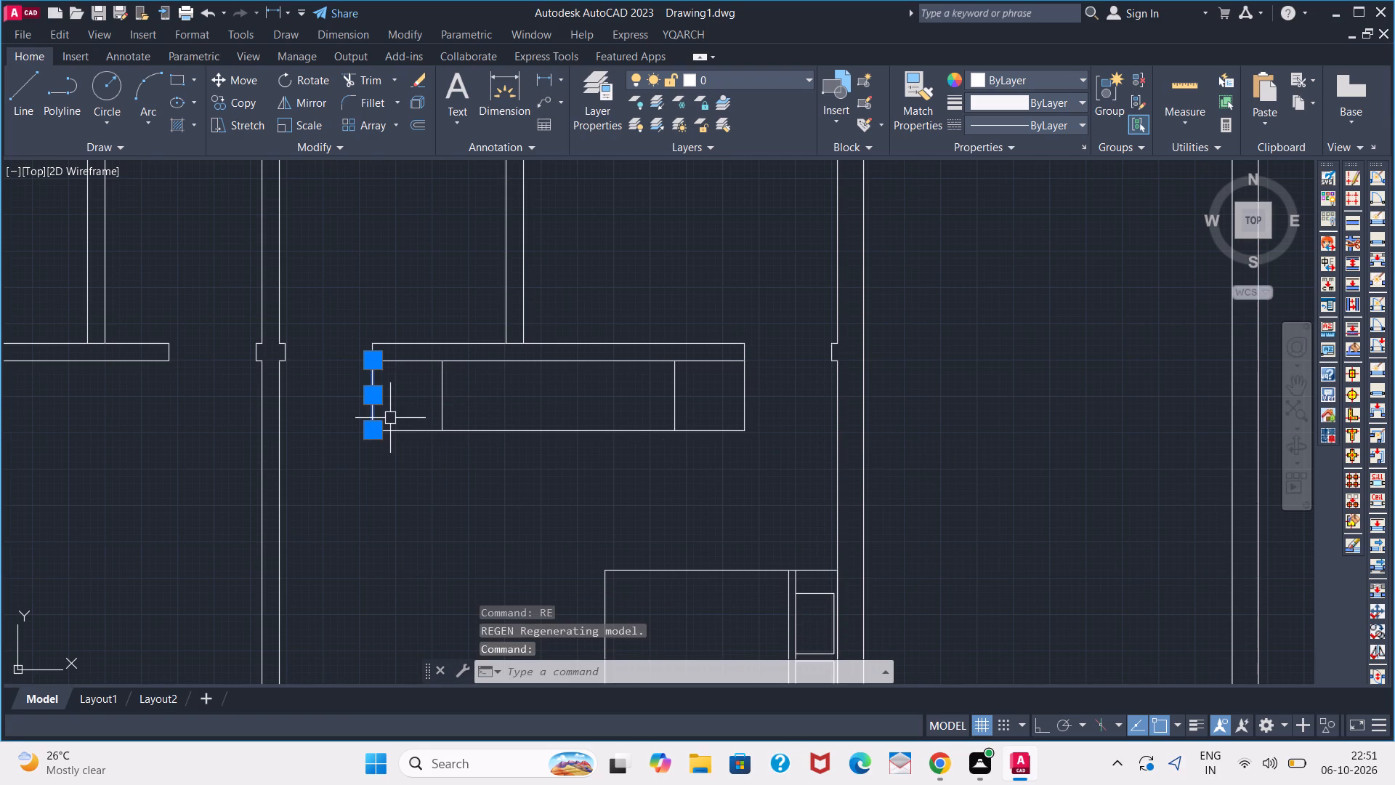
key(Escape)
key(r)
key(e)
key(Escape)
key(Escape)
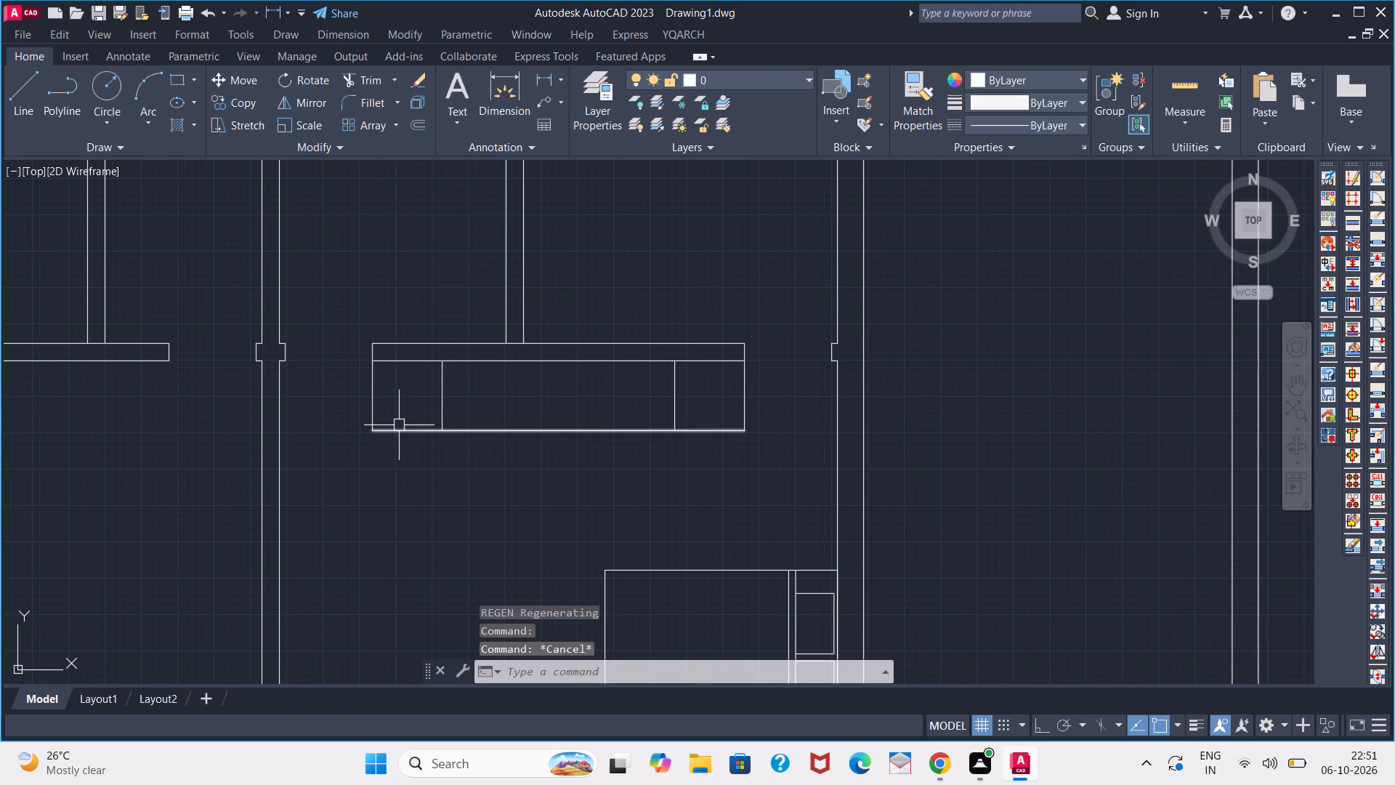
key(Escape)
Trim away the rectangle's end portions outside the two inner lines, including the old short end lines.
text(TR)
key(space)
click(399, 427)
click(379, 411)
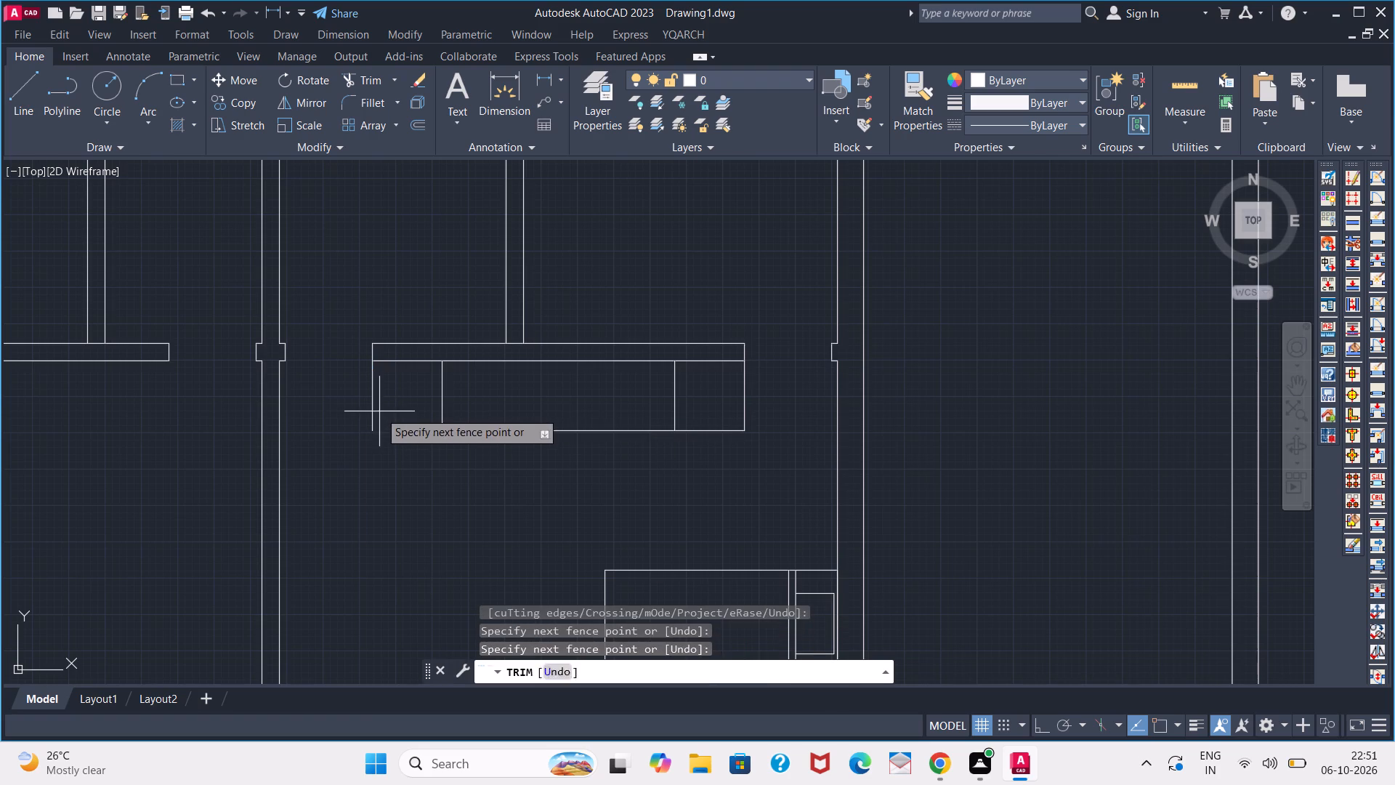
click(352, 402)
click(698, 432)
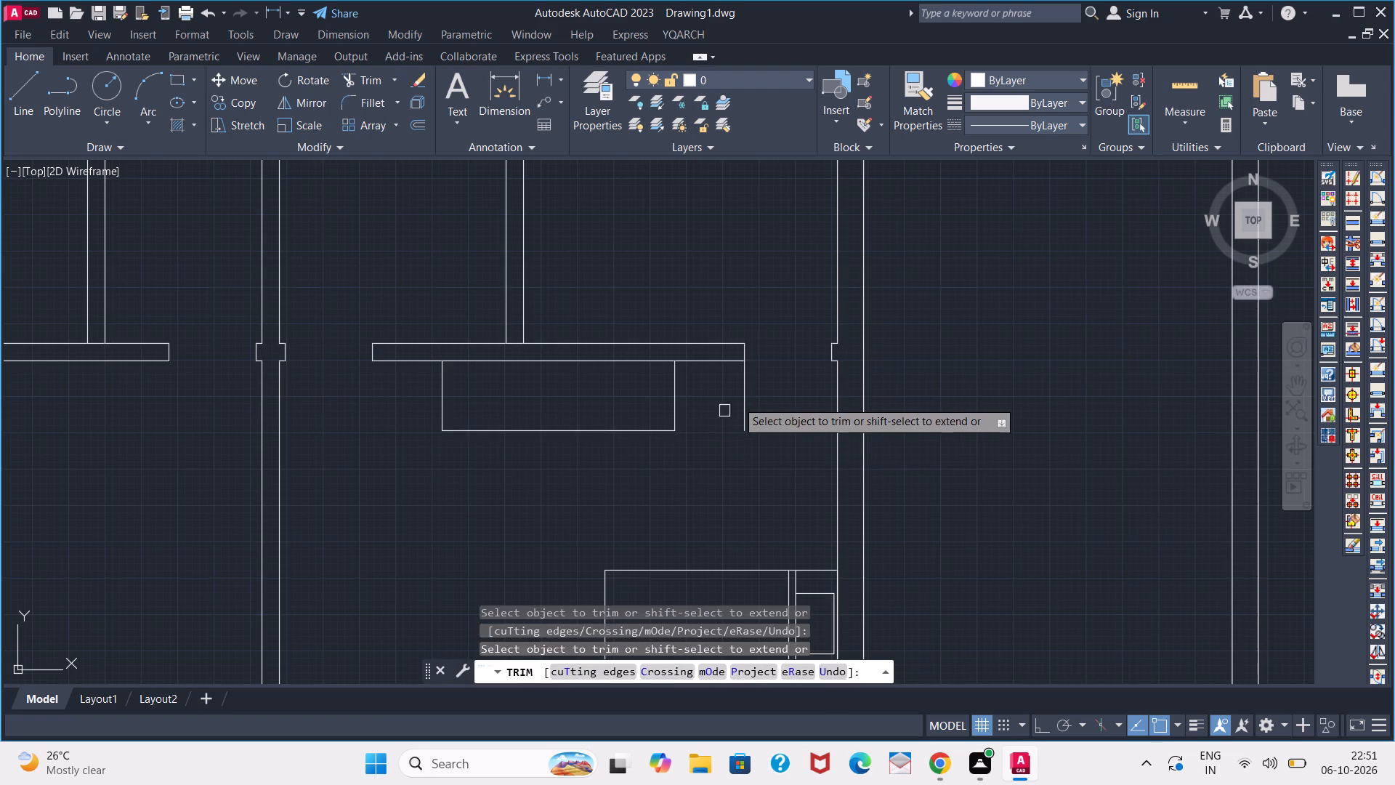
click(740, 396)
key(space)
With object snap and snap tracking off, draw two short, near-vertical freehand lines about 1' and 1'-3" long inside the rectangle's east end.
scroll(676, 451, down, 2)
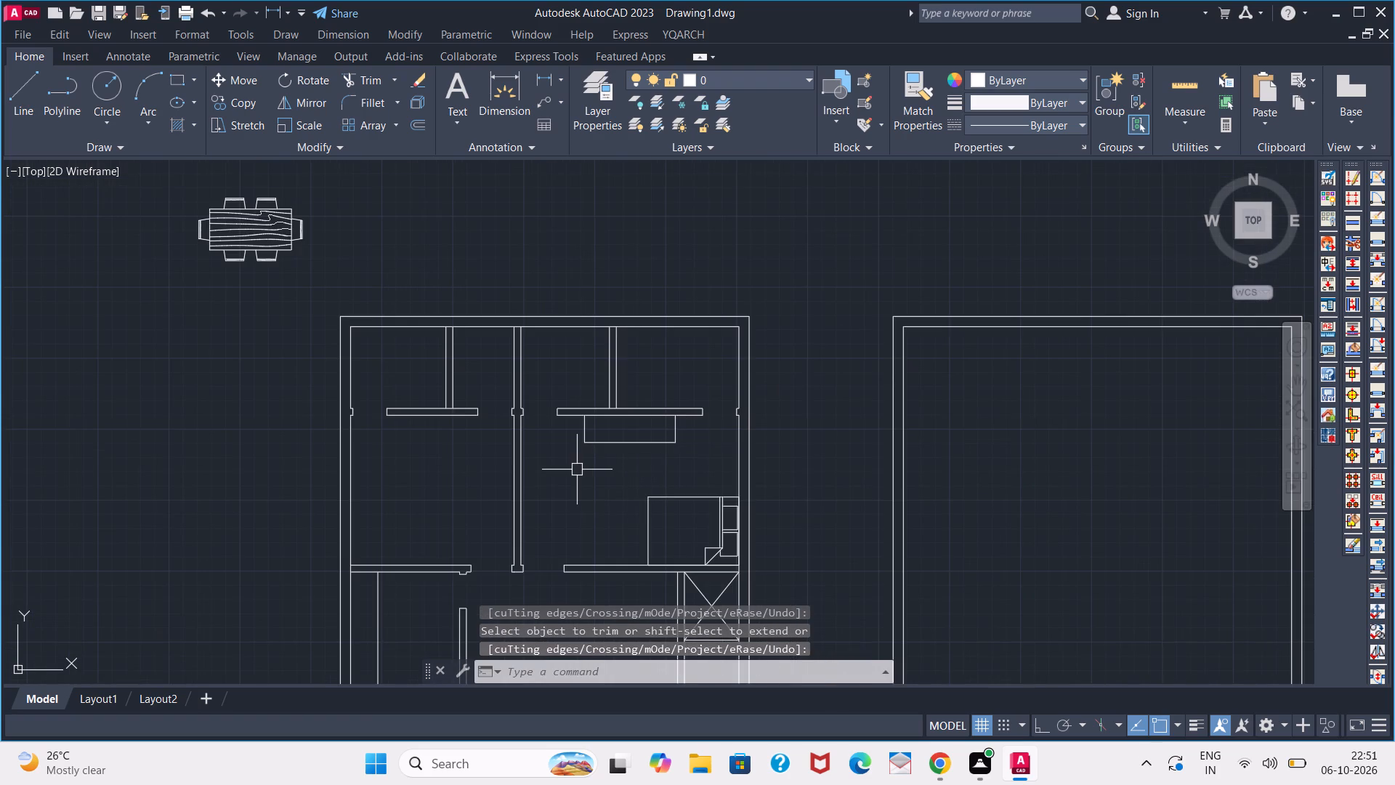
scroll(652, 426, up, 2)
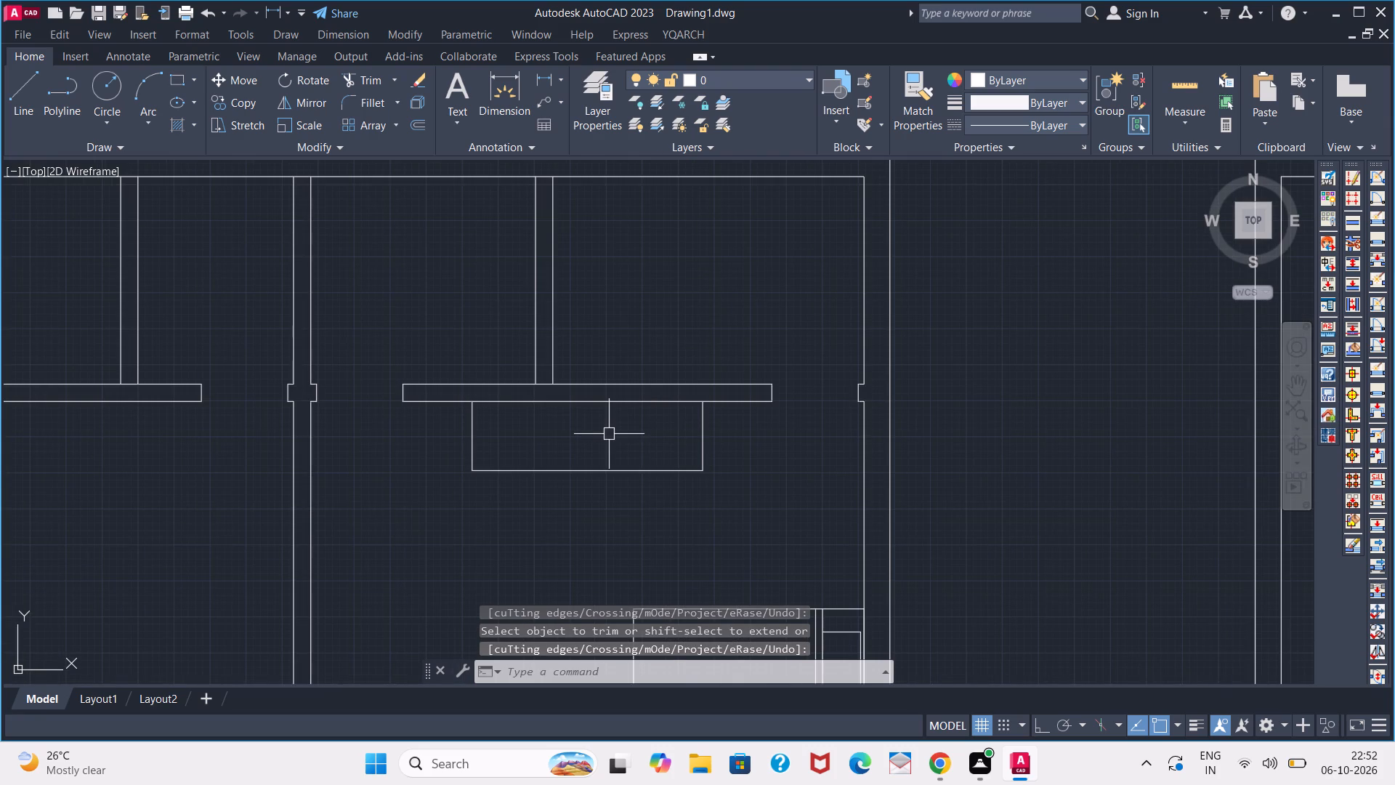
click(1126, 731)
click(1154, 725)
click(1140, 723)
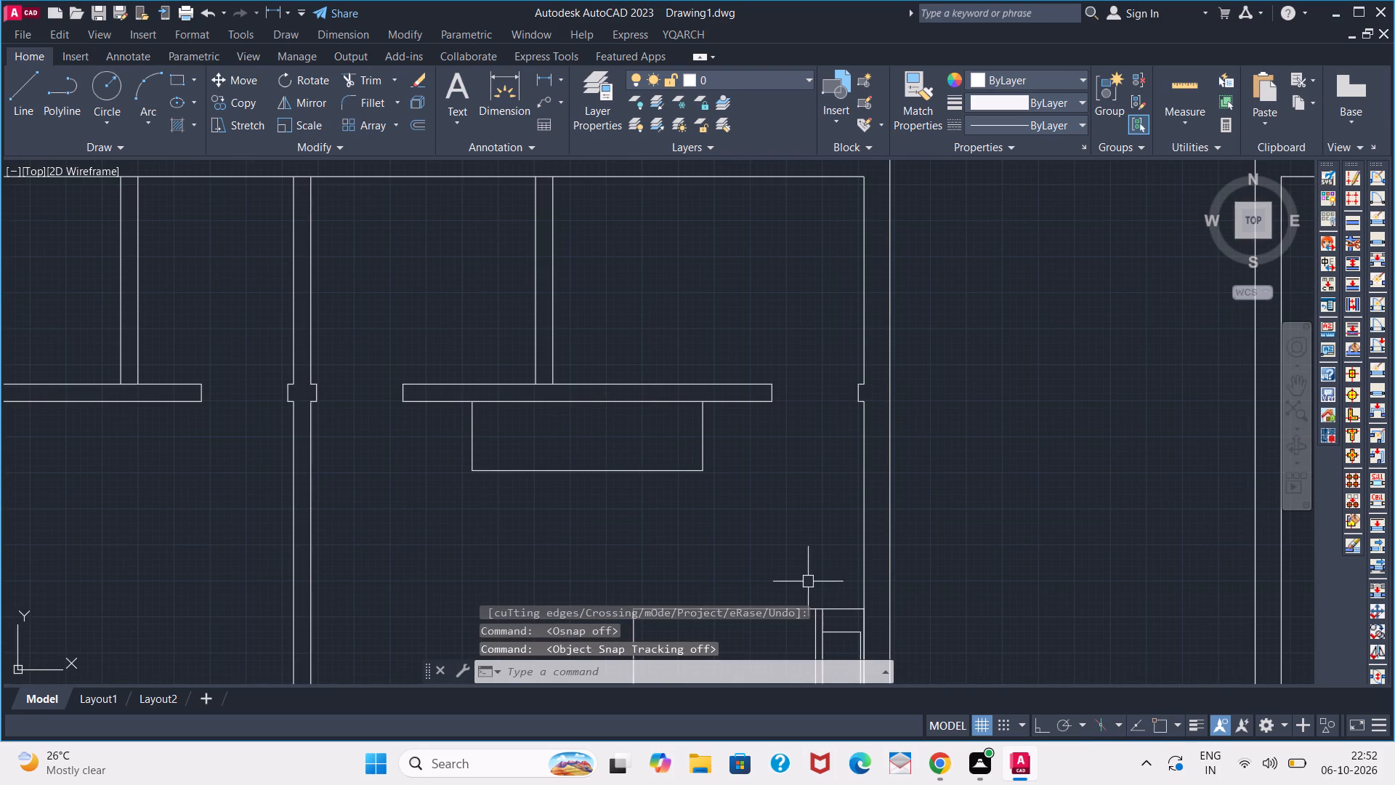
key(l)
key(Return)
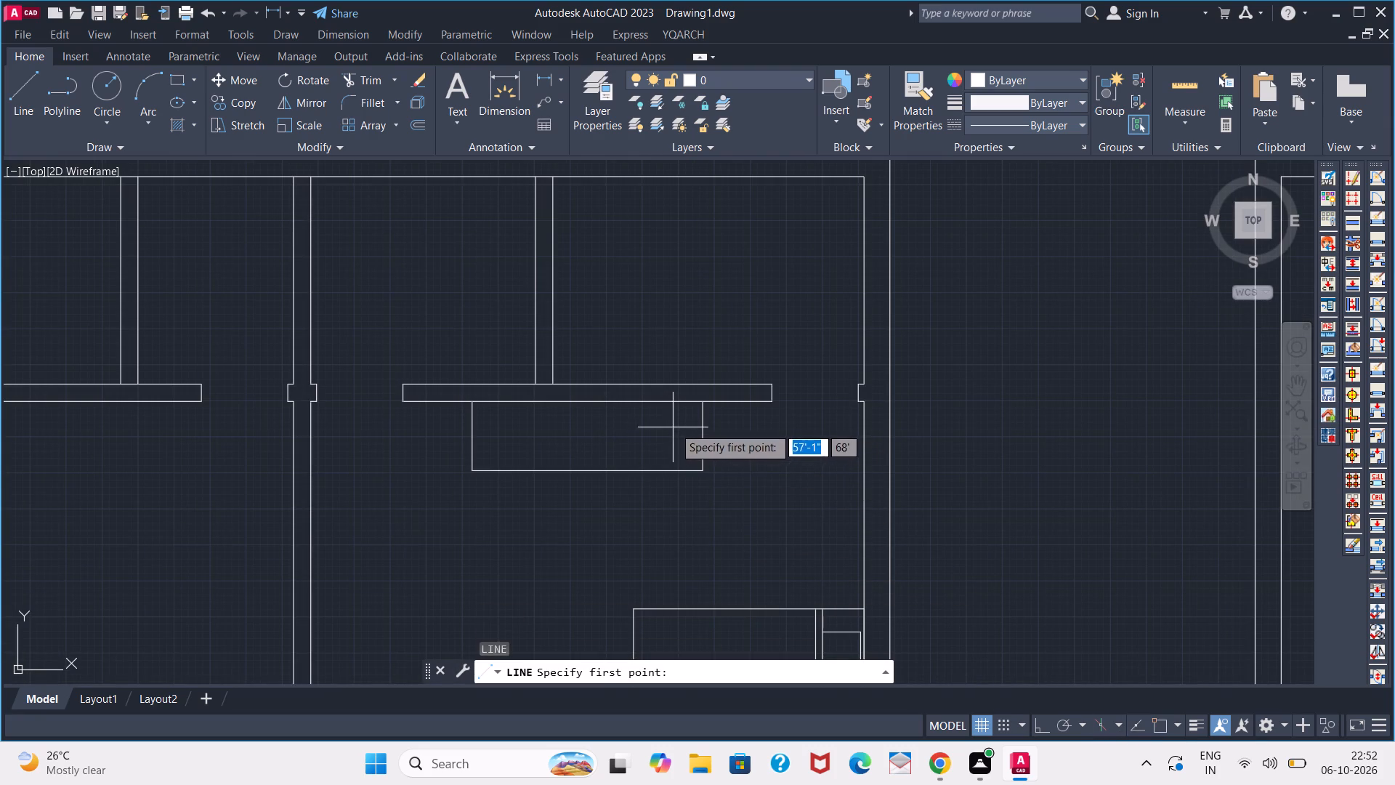
click(682, 421)
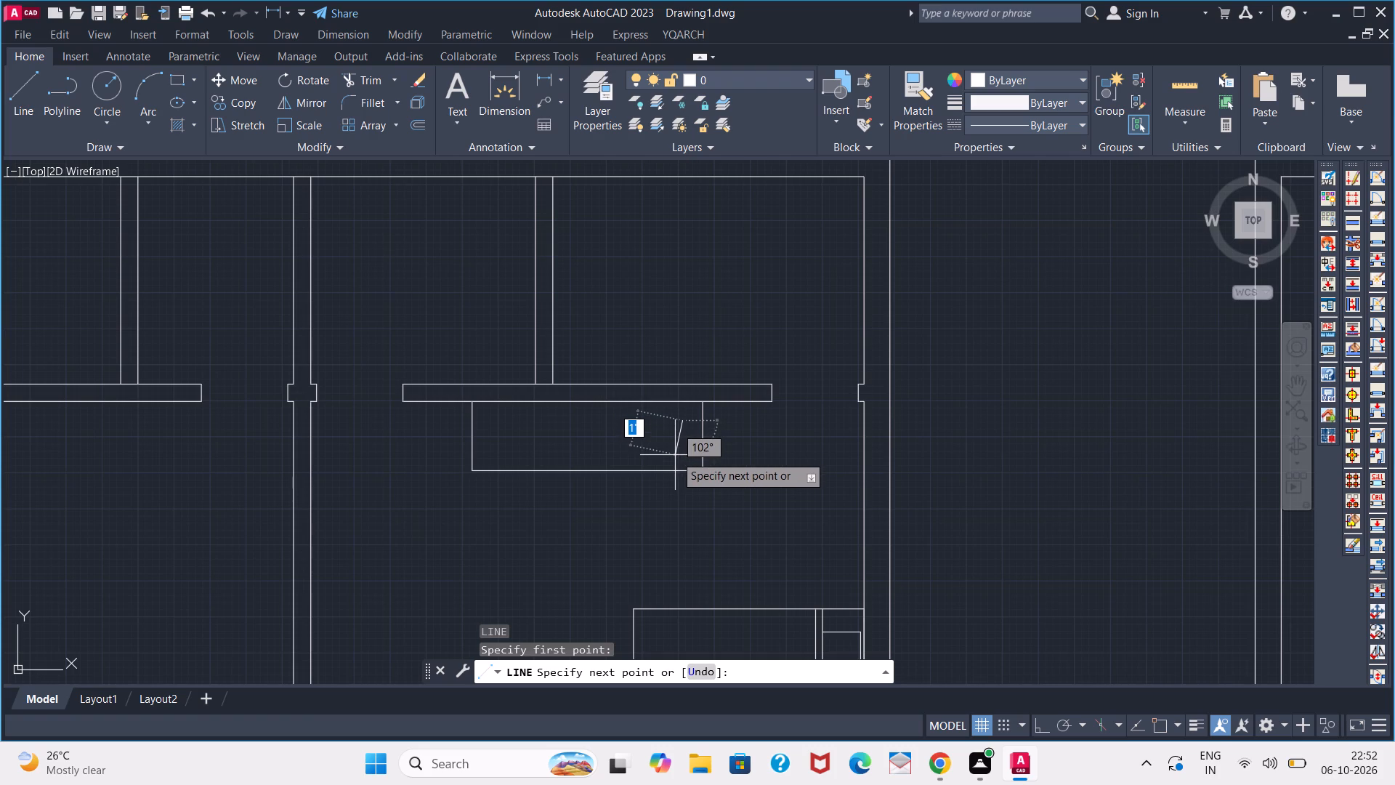
click(675, 457)
key(space)
key(space)
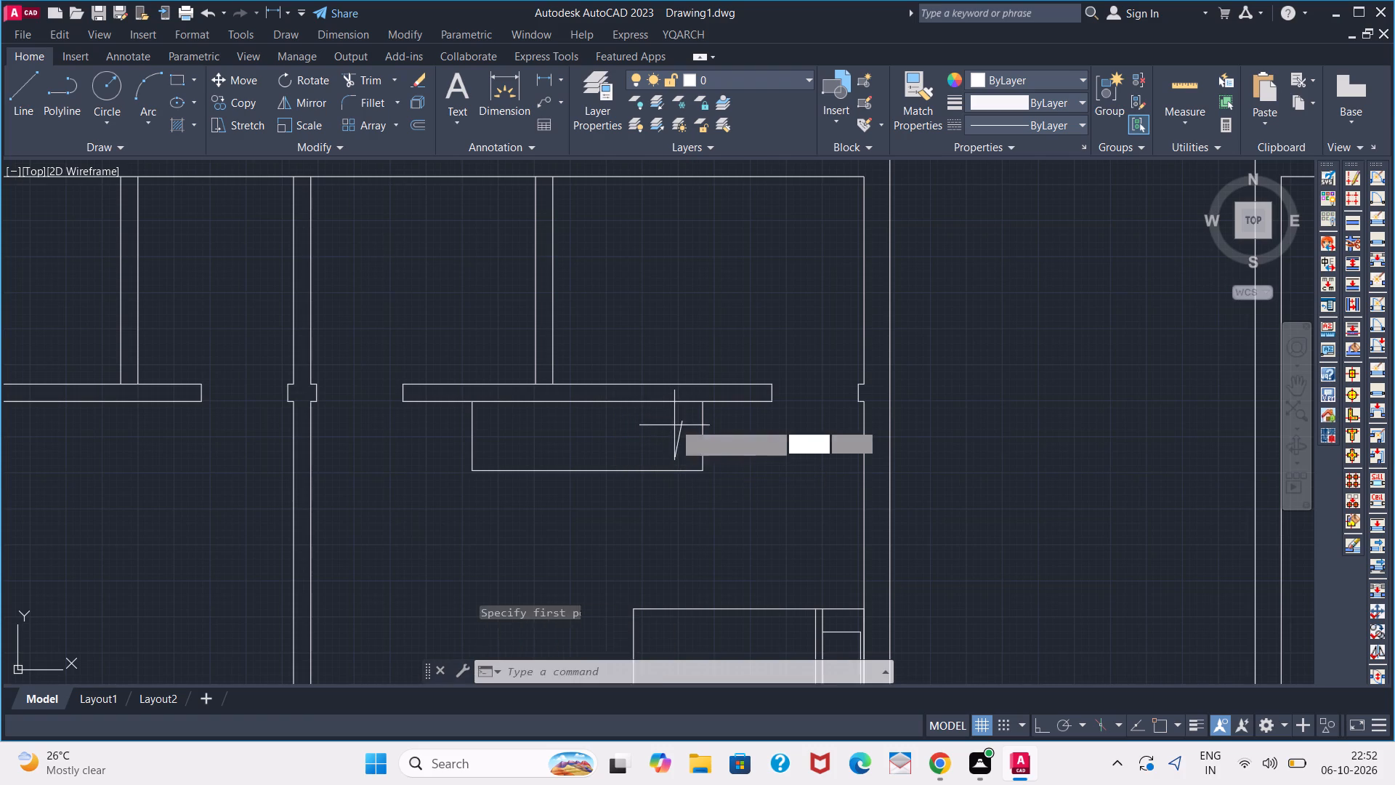
click(672, 415)
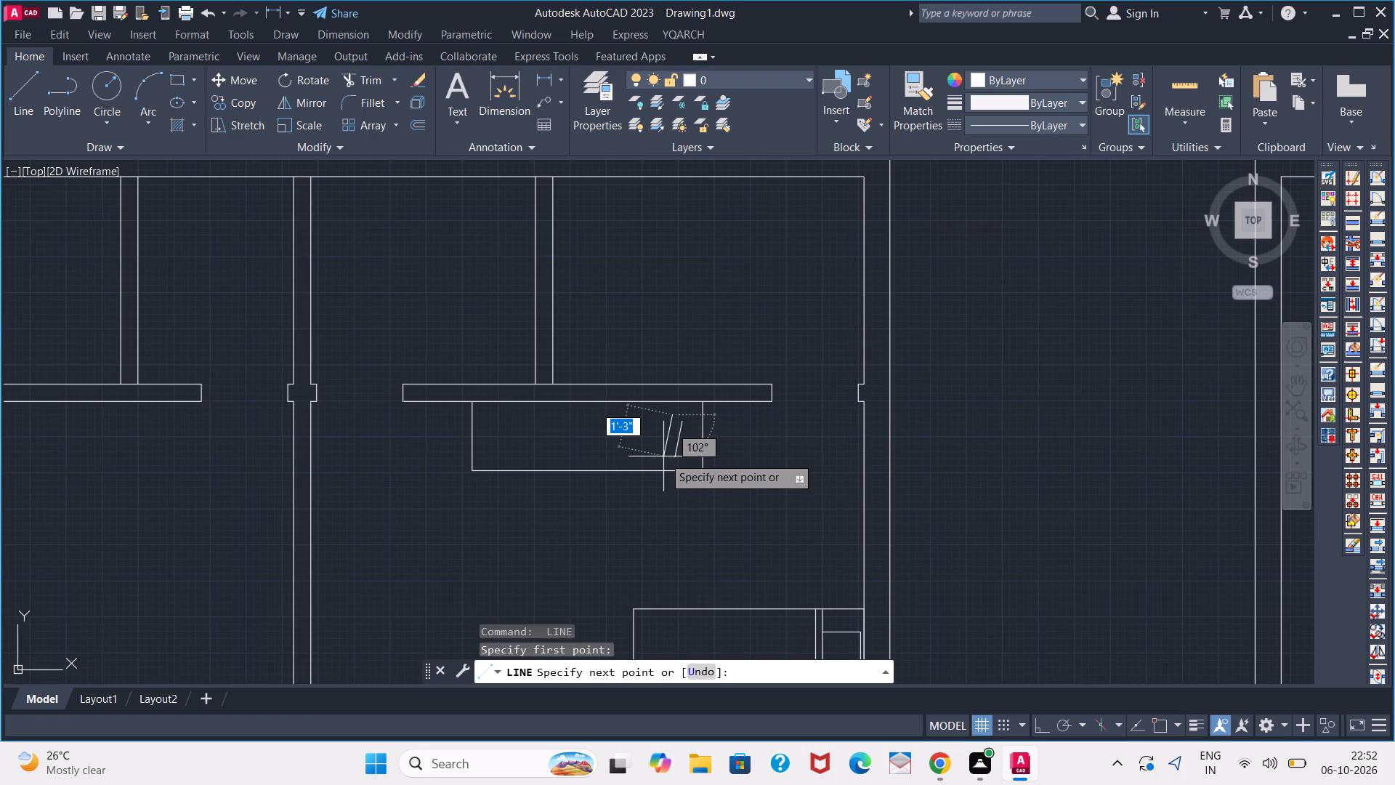
click(671, 462)
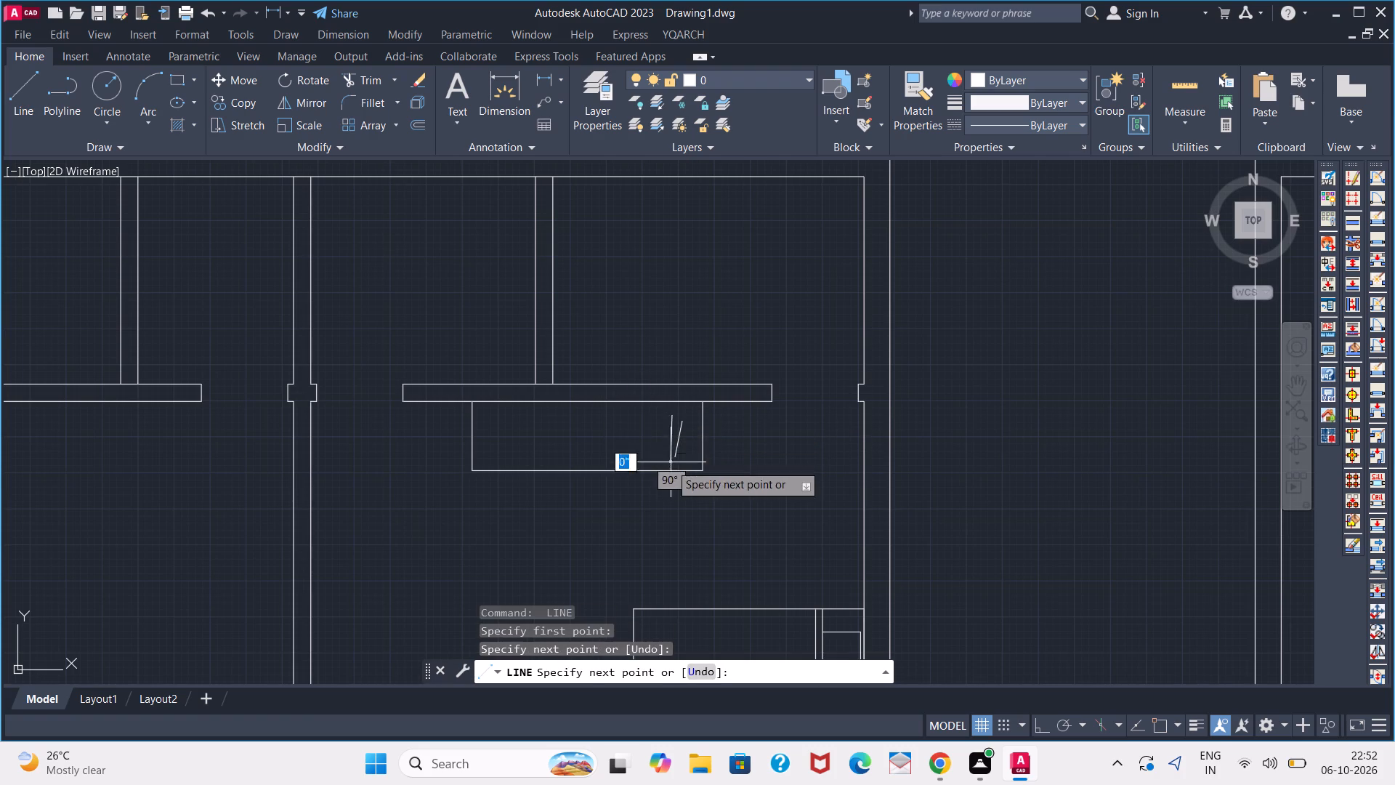
key(space)
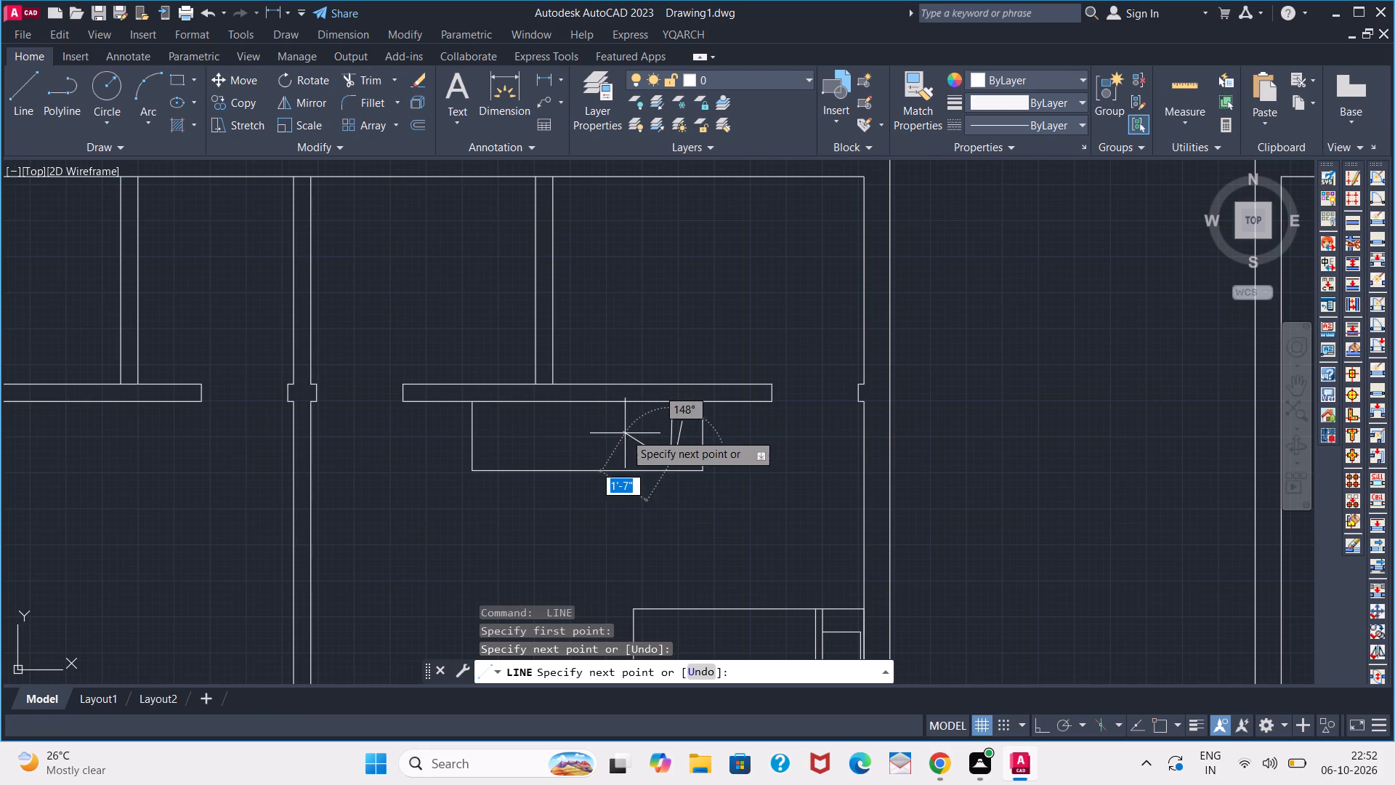
Draw two more short, near-vertical freehand lines, each a little over 1' long, just west of the first two.
key(space)
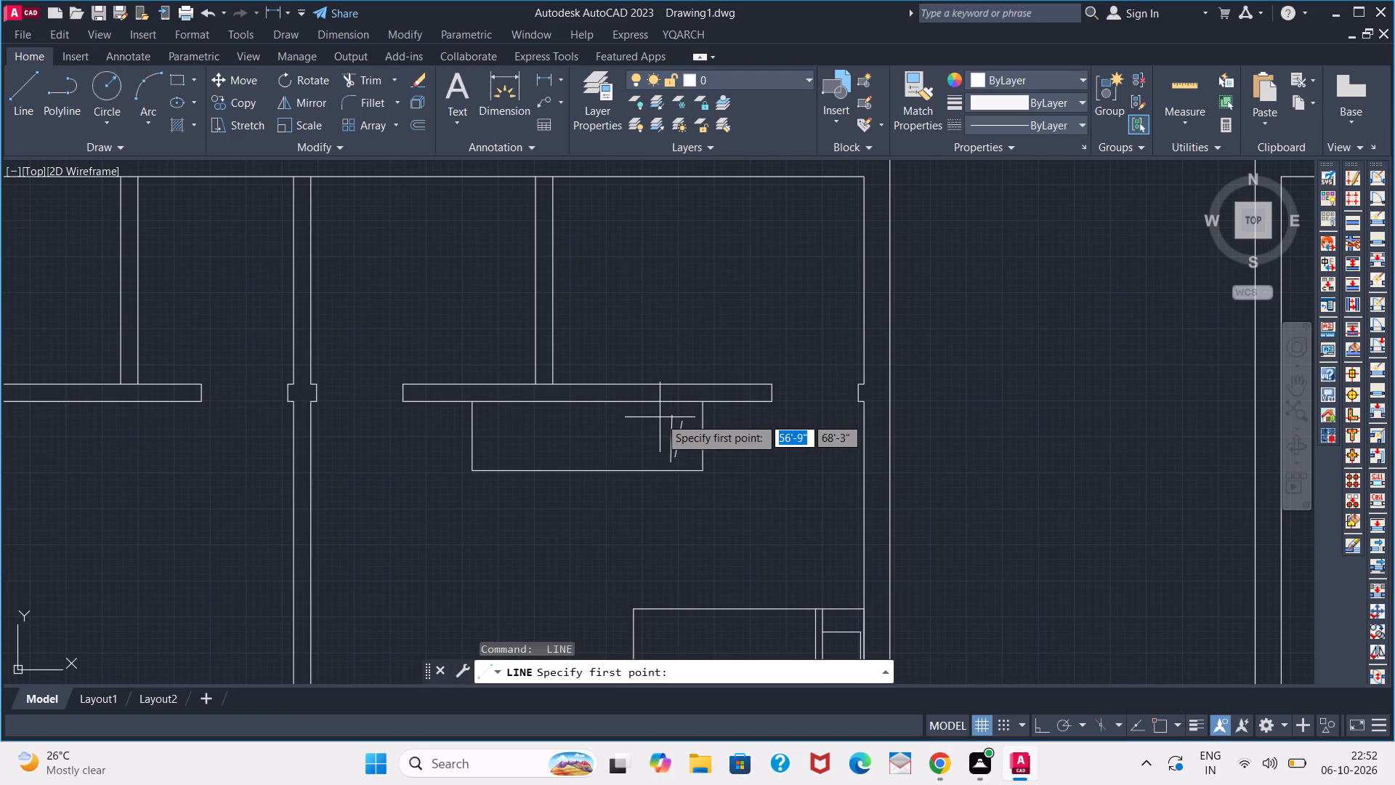
click(663, 412)
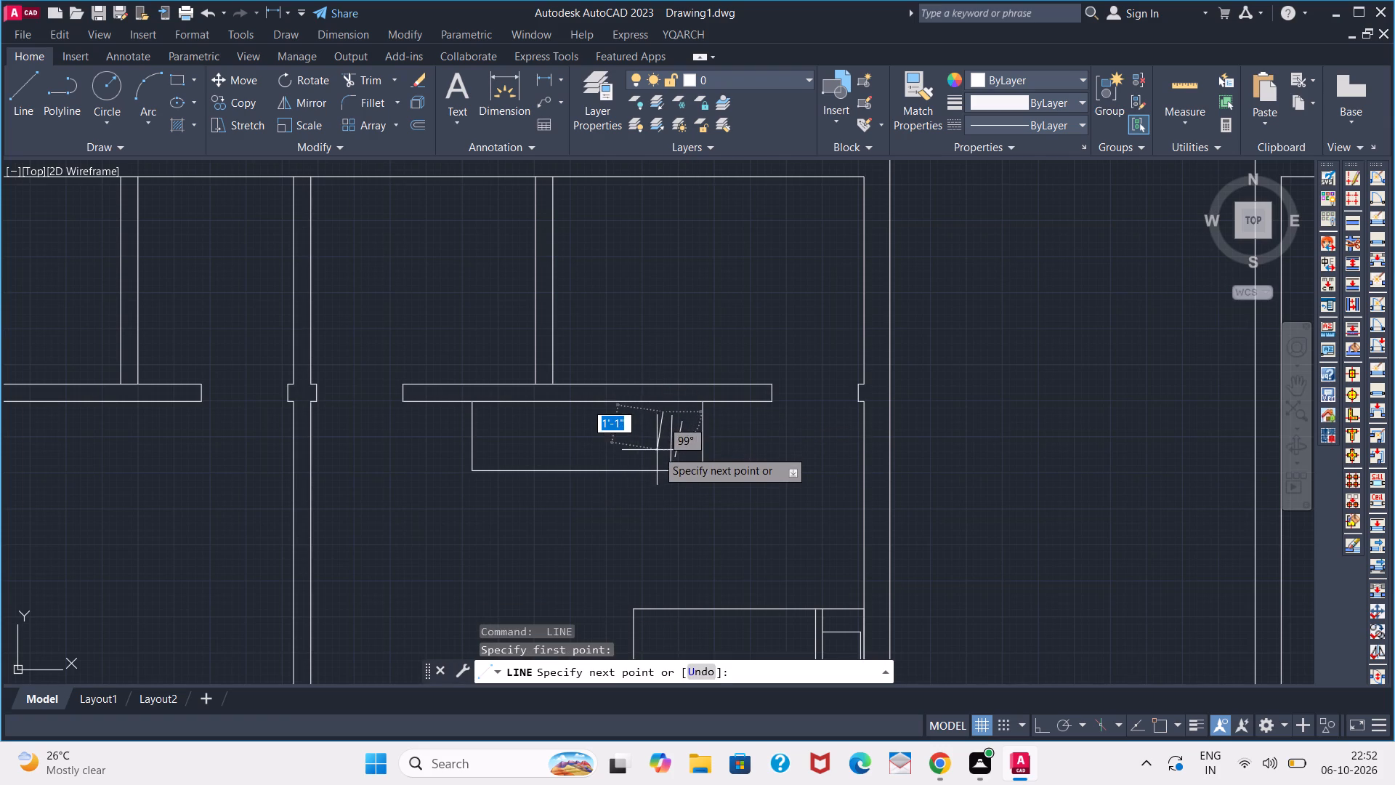
click(660, 461)
key(space)
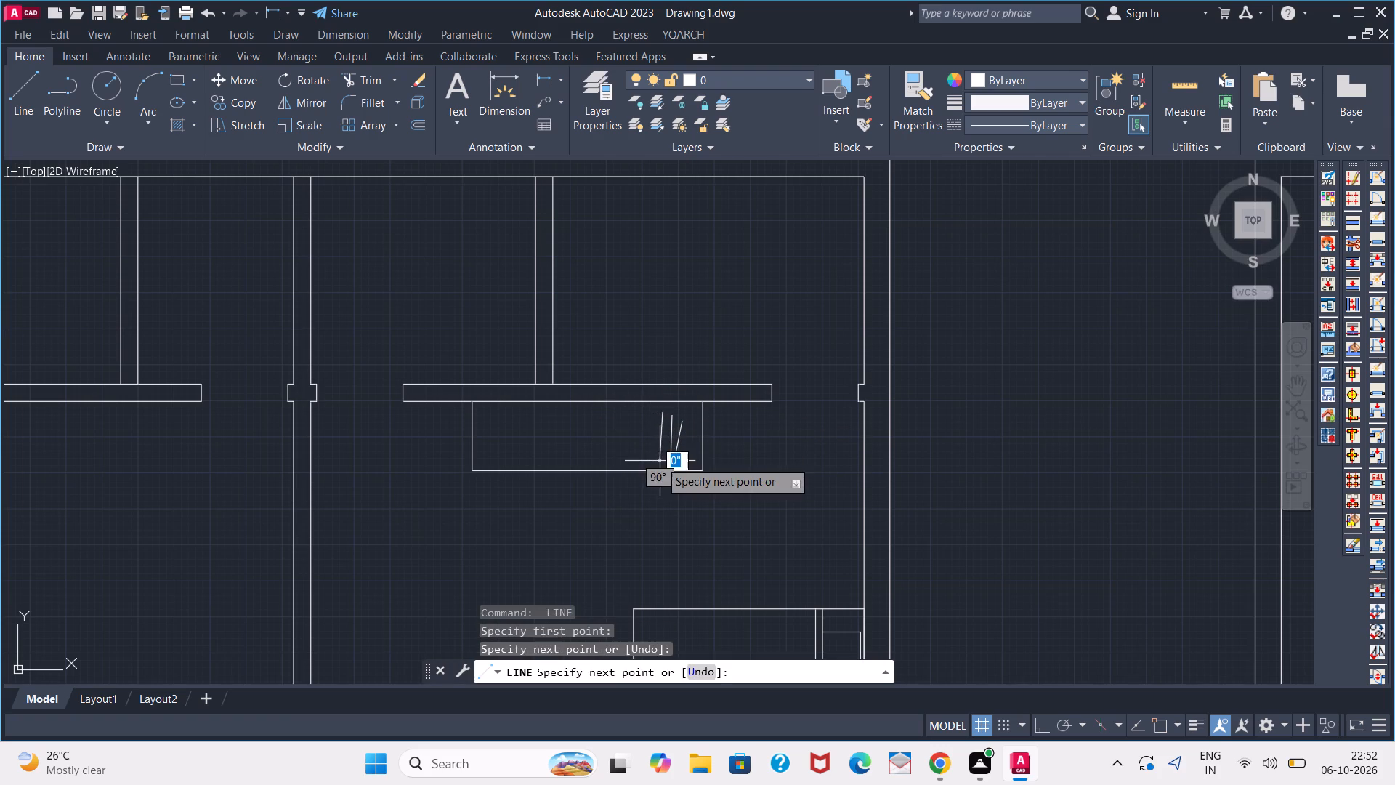
key(space)
click(648, 412)
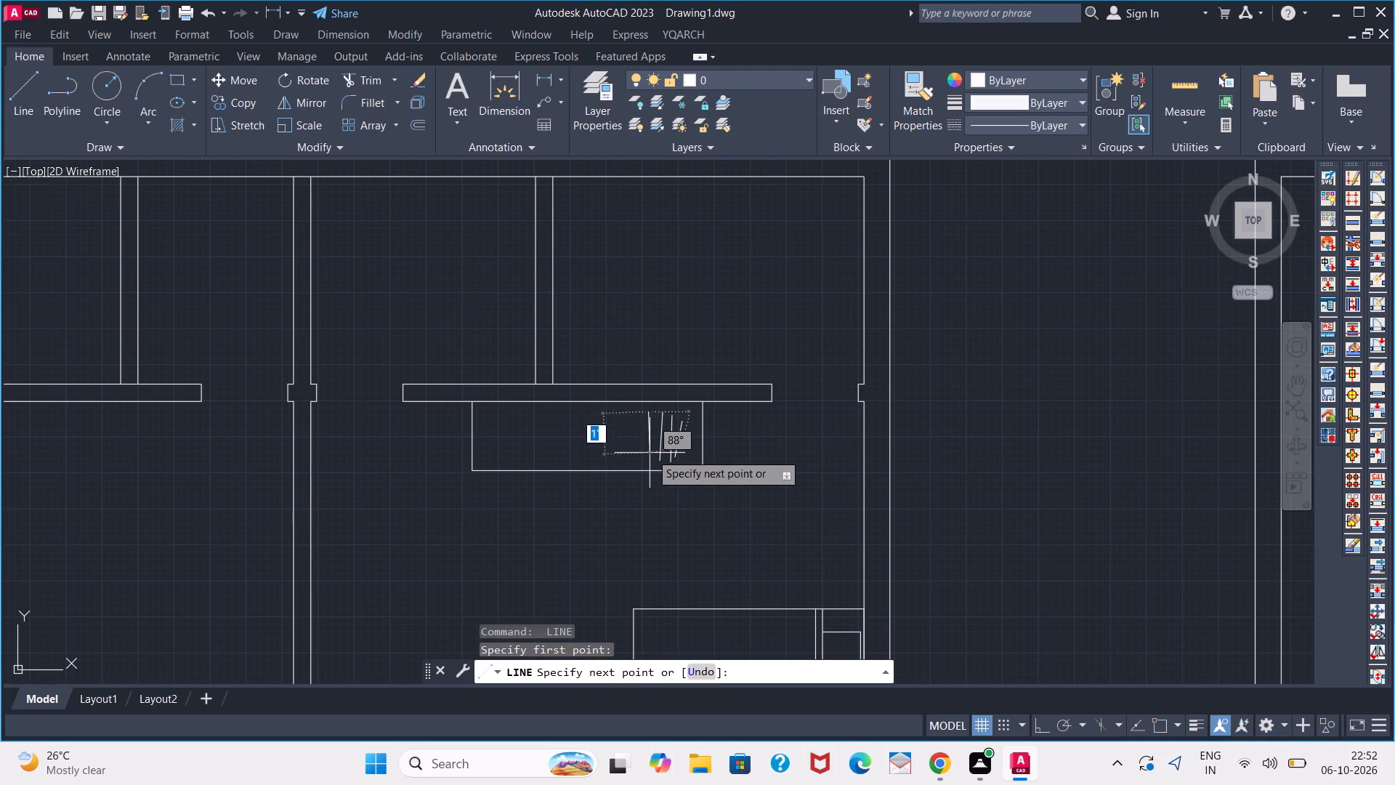
click(650, 453)
key(space)
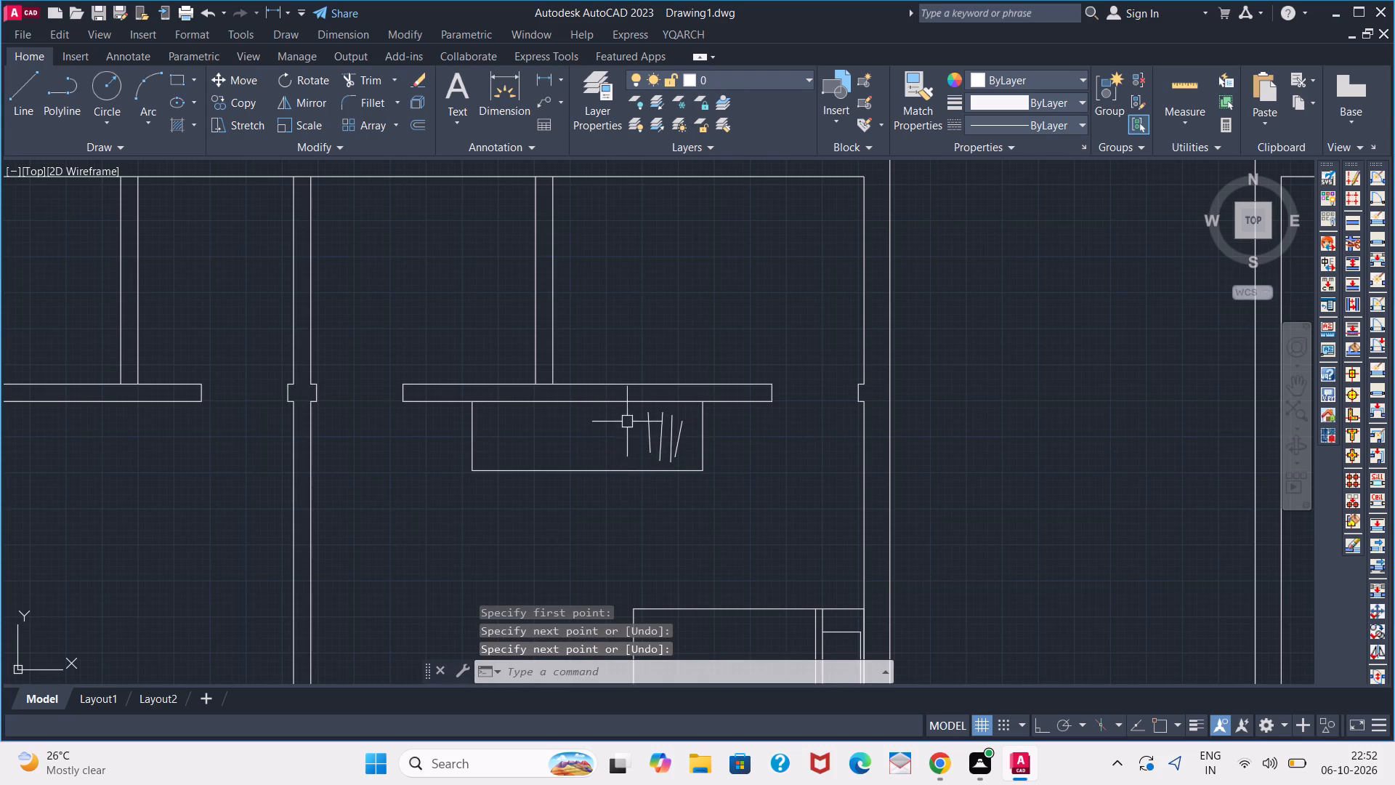
With object snap and Ortho on, copy the four short lines westward four times at roughly even spacing, the farthest about 4'-11" away, filling the rectangle.
scroll(676, 434, up, 2)
click(705, 409)
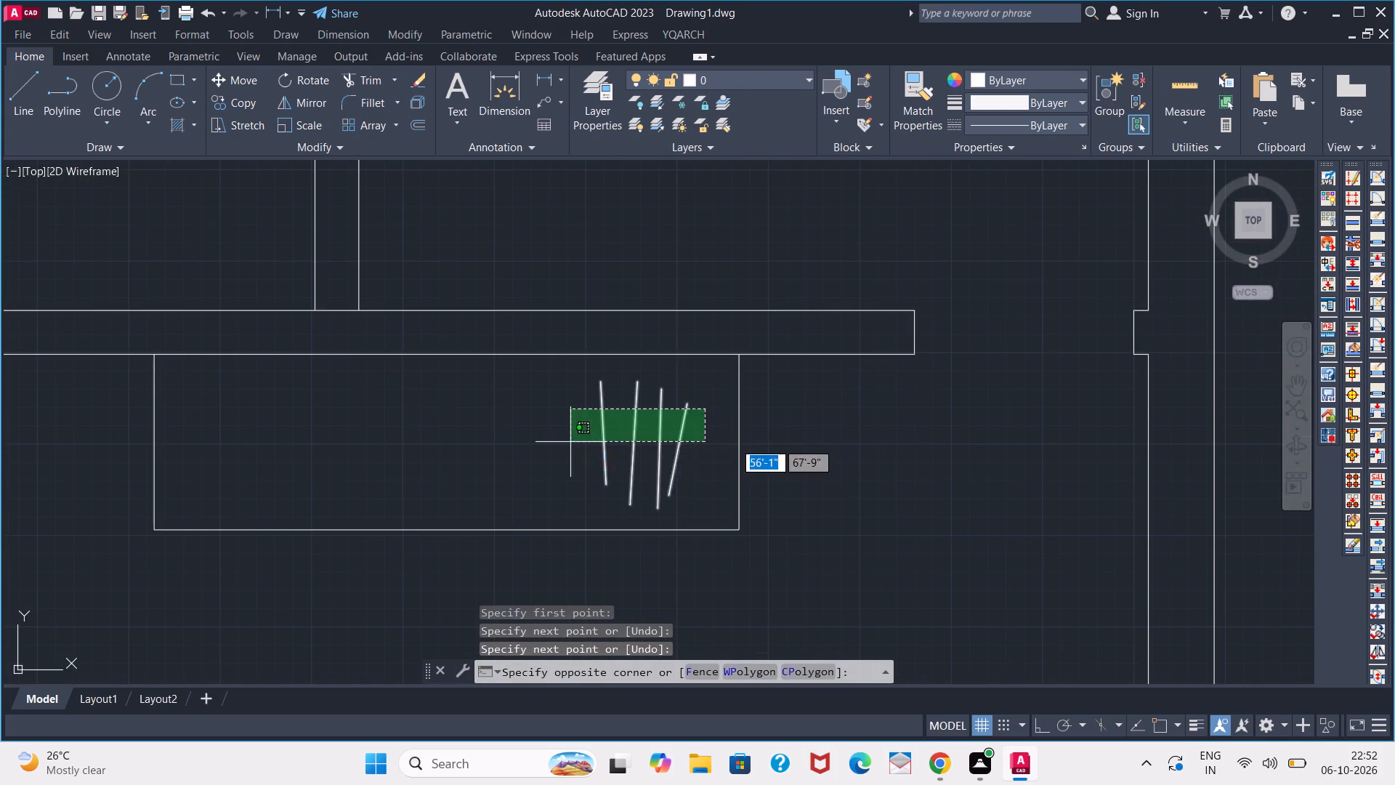
click(570, 442)
key(c)
key(o)
key(Return)
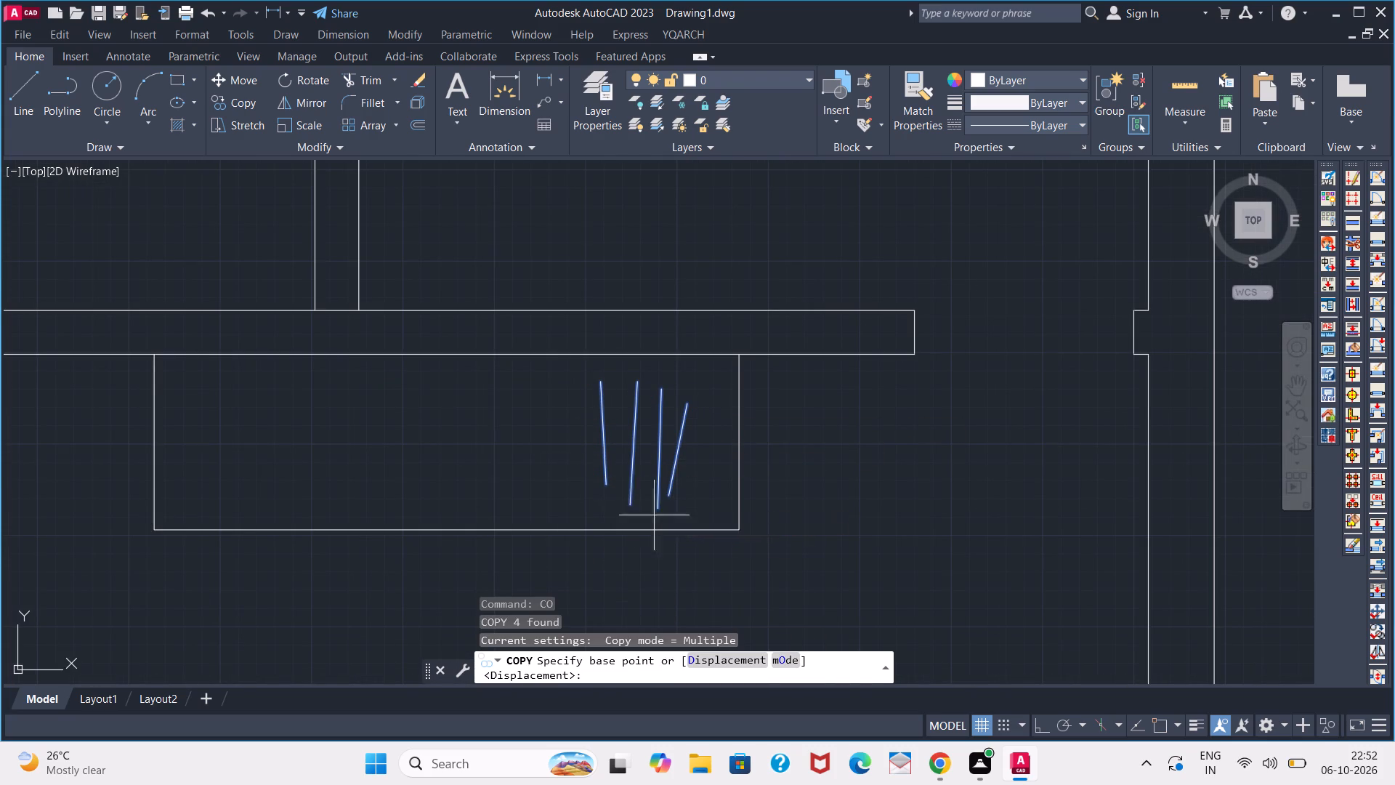
click(1156, 723)
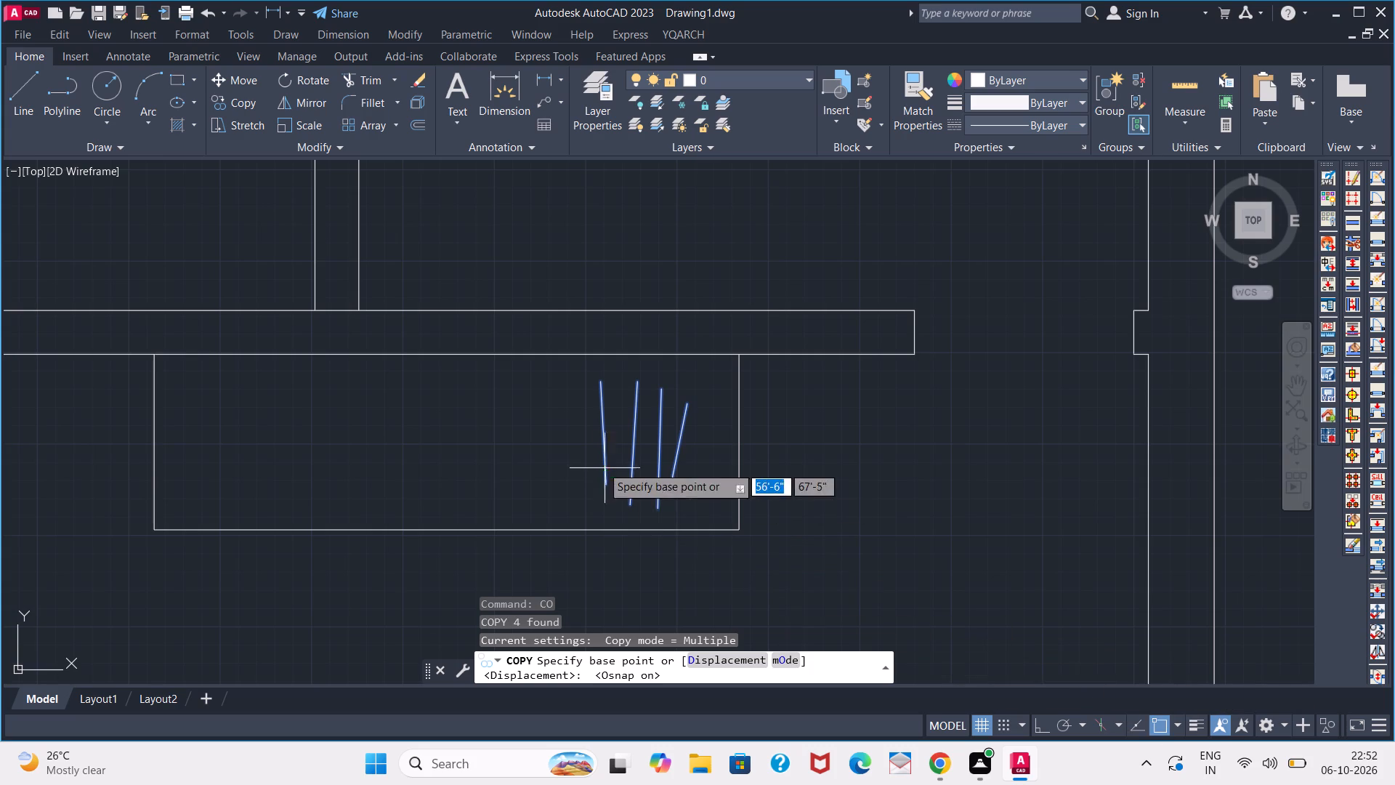
click(631, 510)
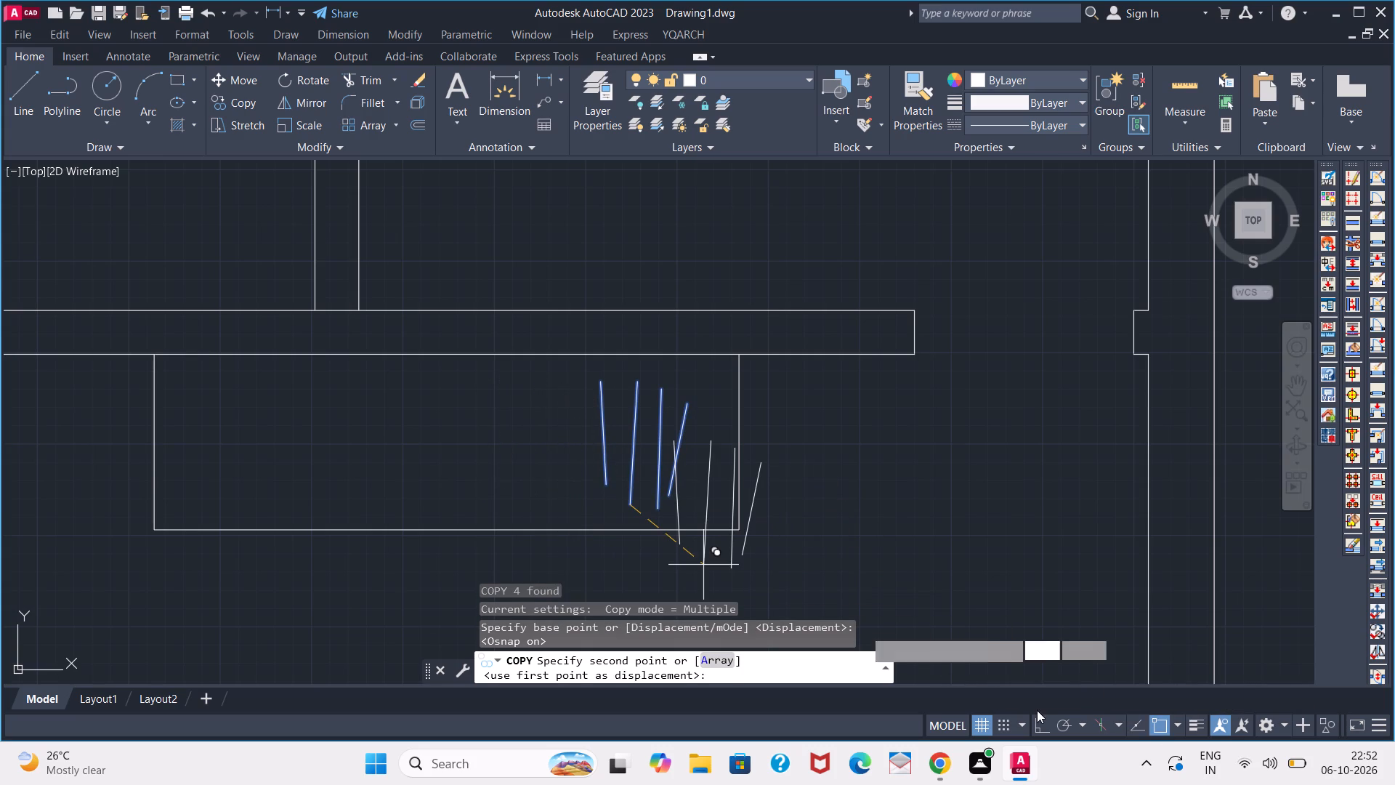
click(1043, 733)
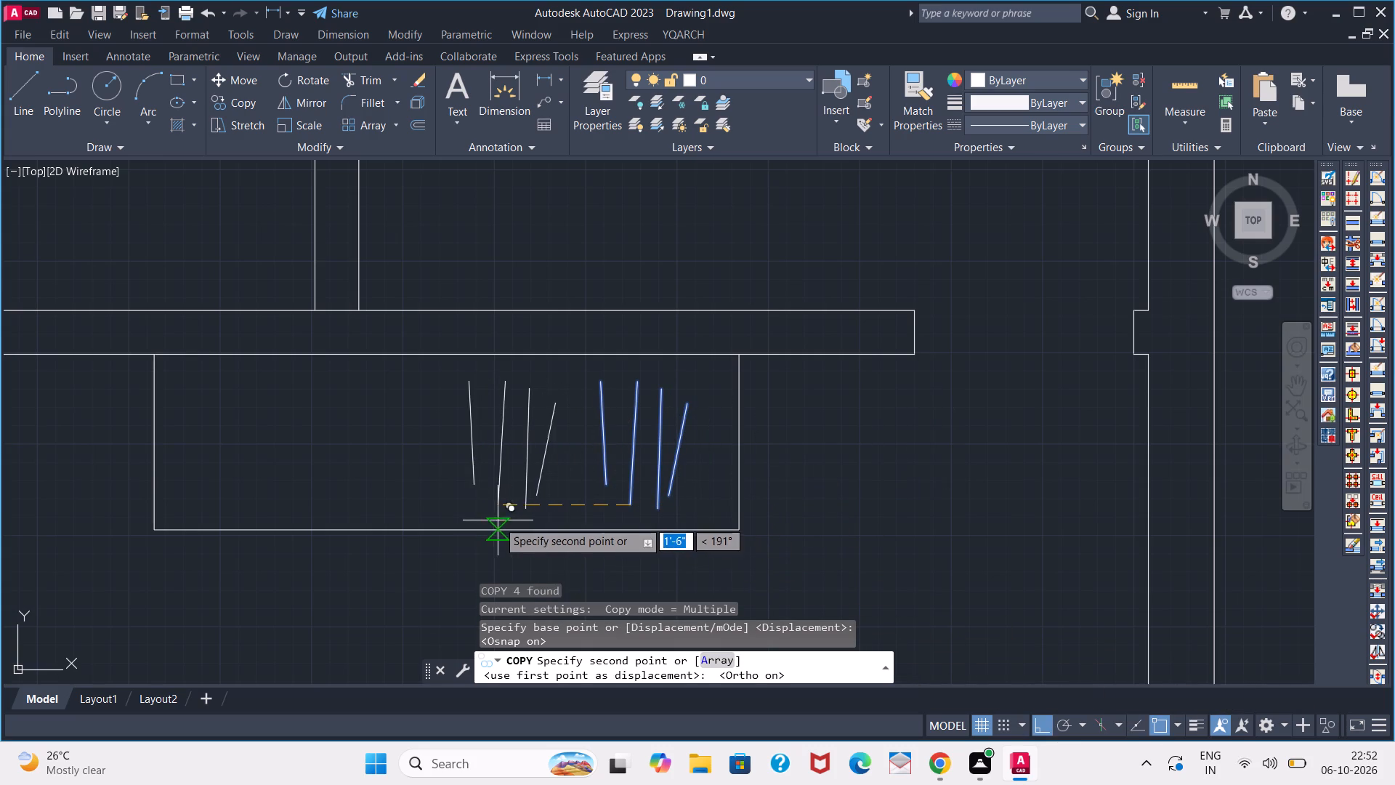
click(521, 514)
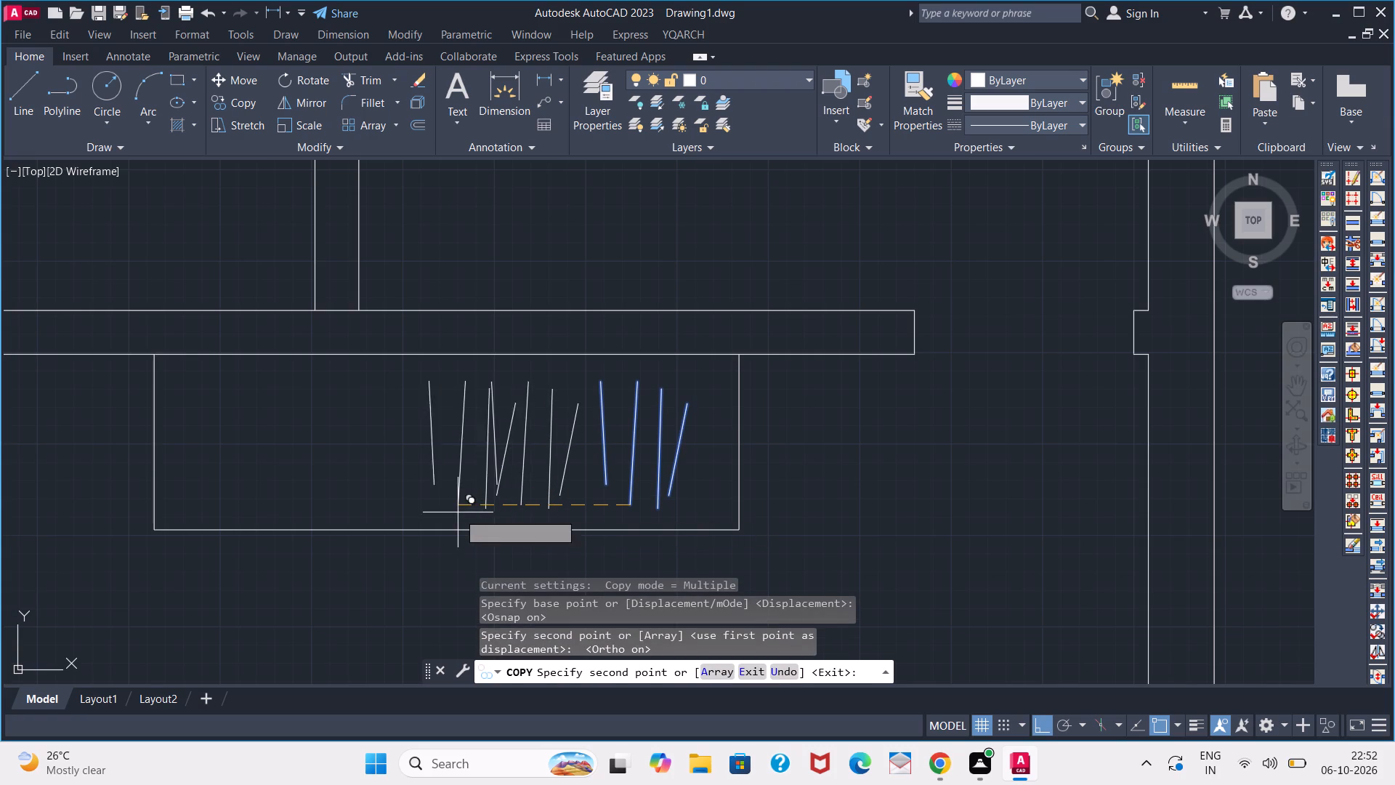
click(414, 511)
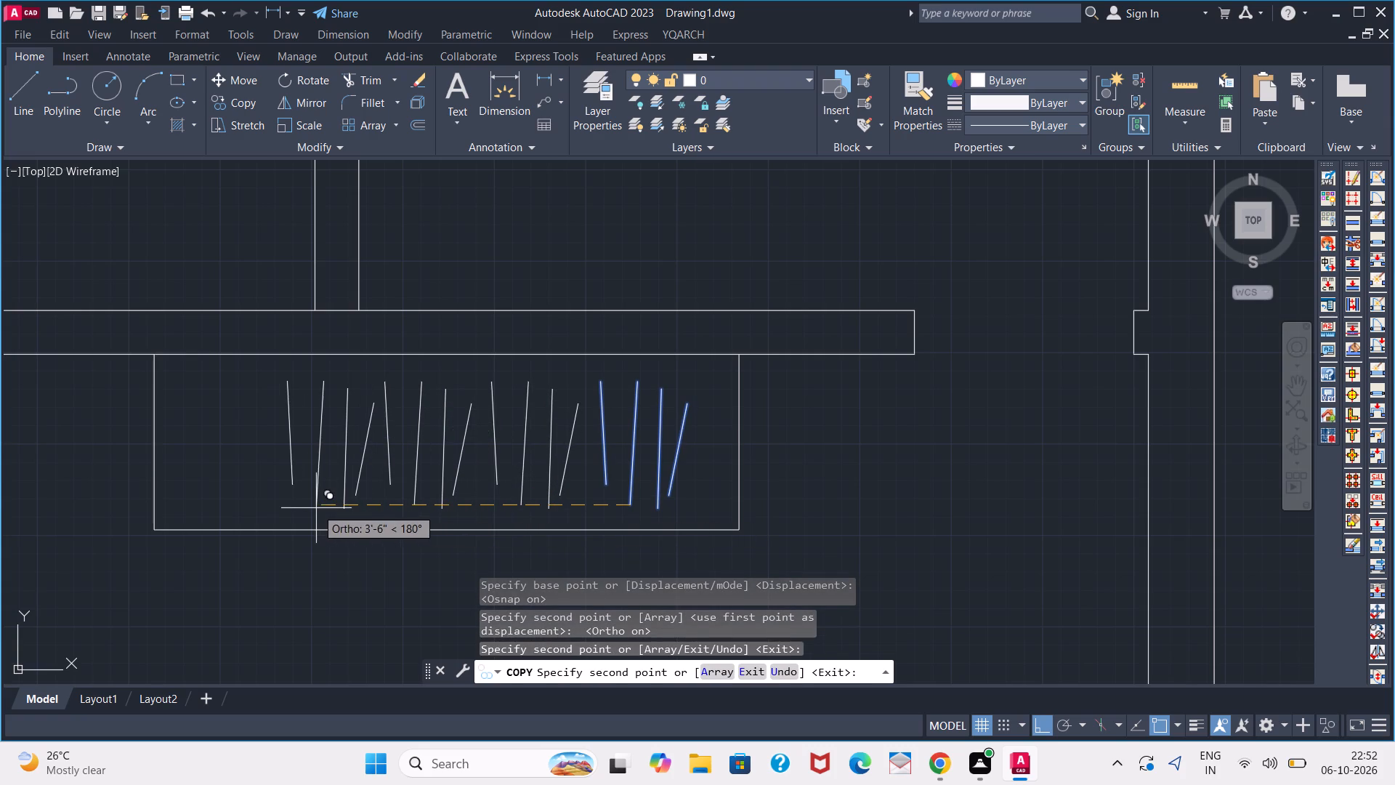
click(311, 507)
click(201, 508)
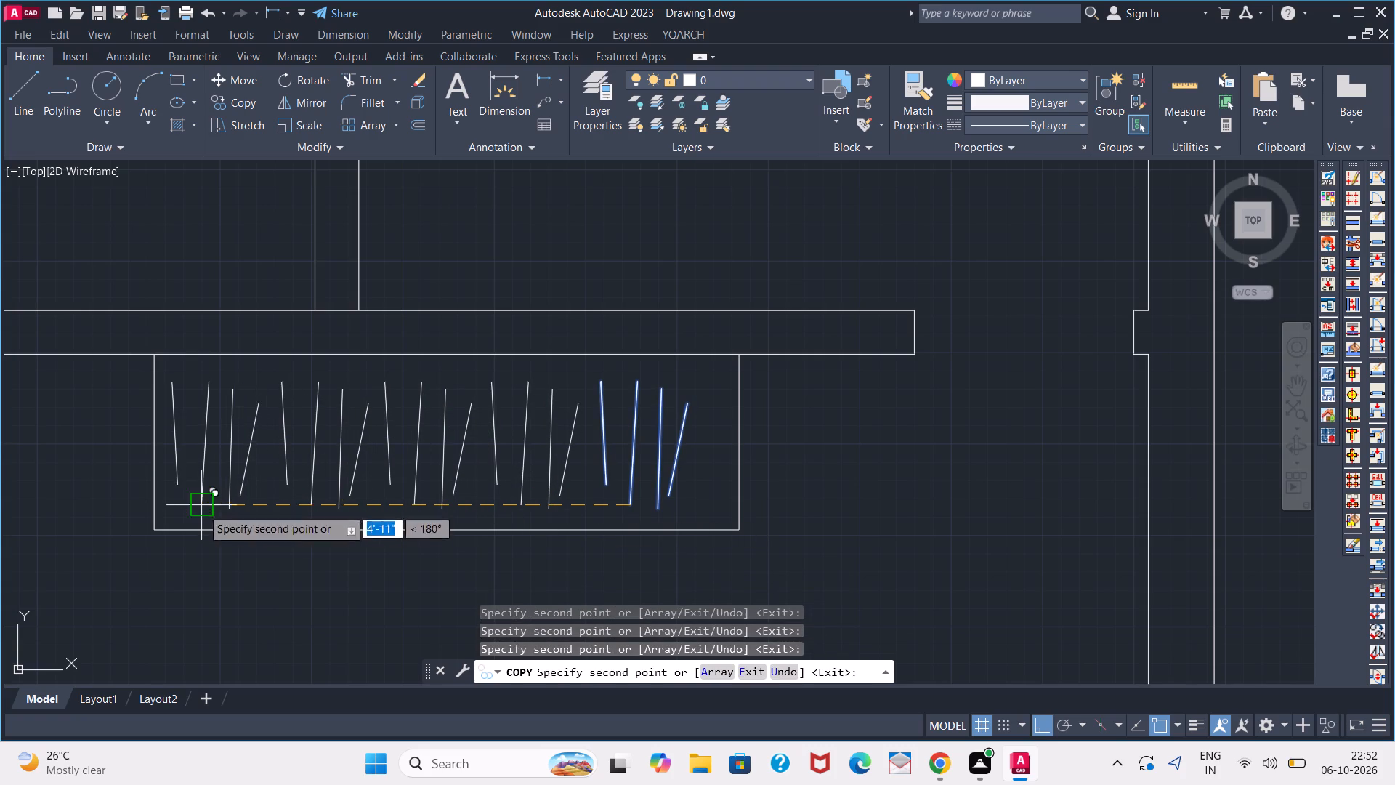
scroll(225, 616, down, 2)
key(space)
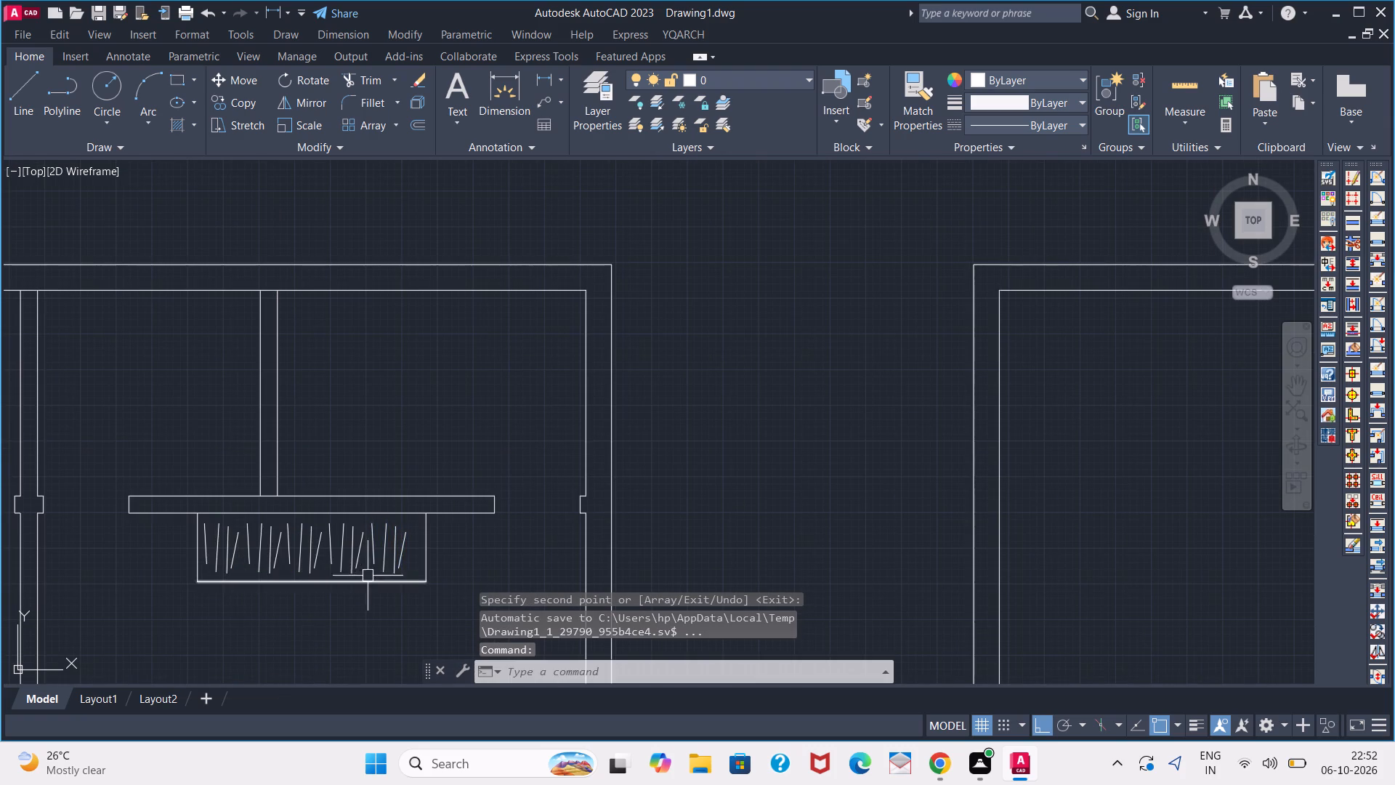
Group the wardrobe rectangle together with all its hanger lines.
click(466, 547)
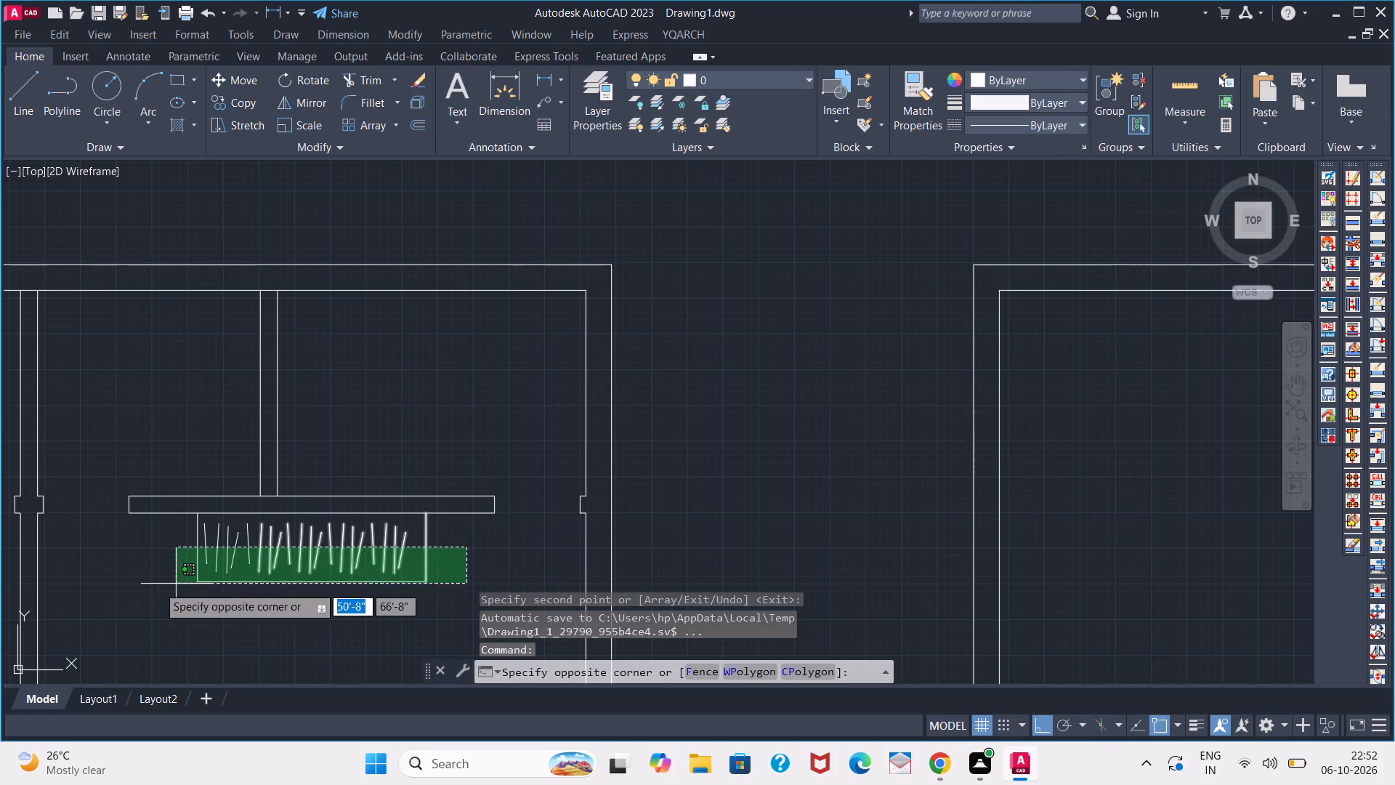
click(125, 589)
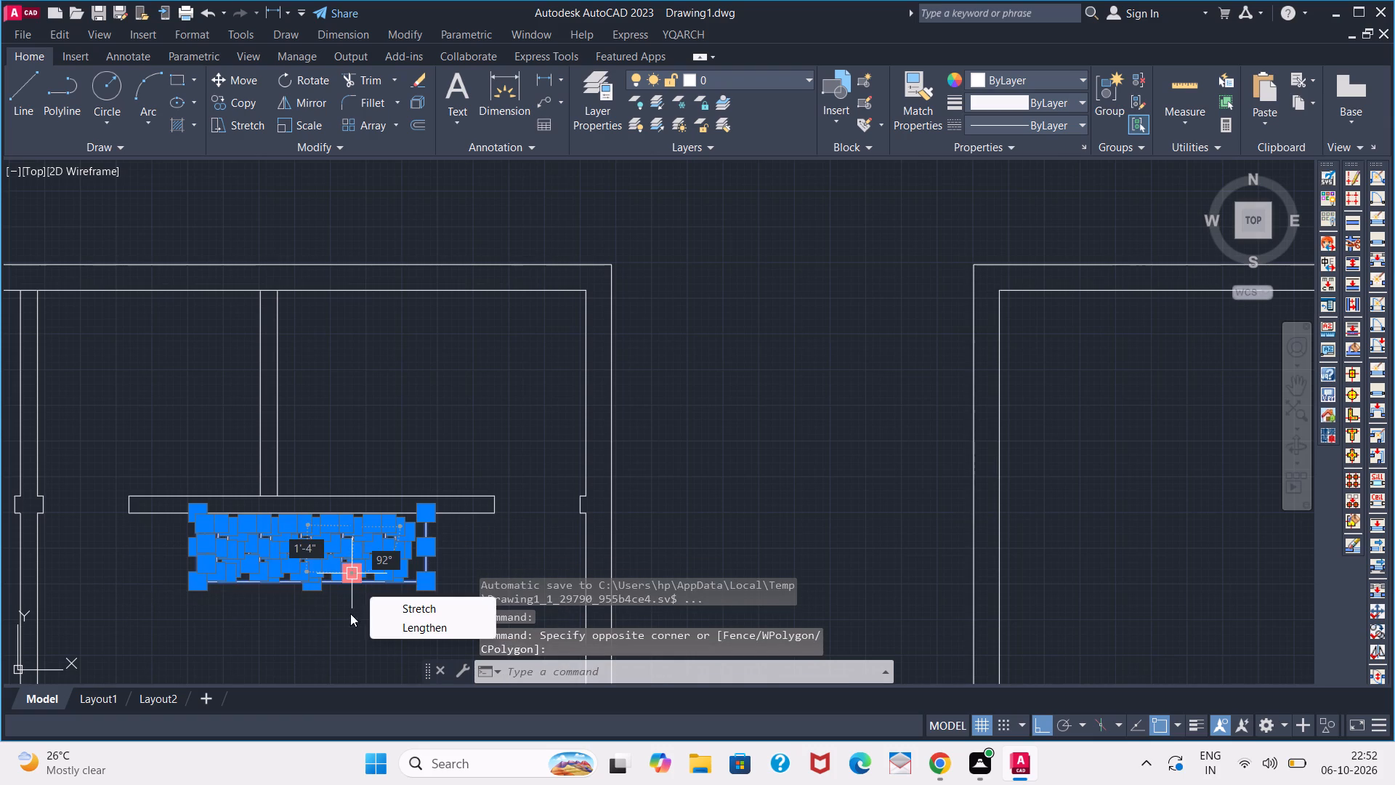
key(d)
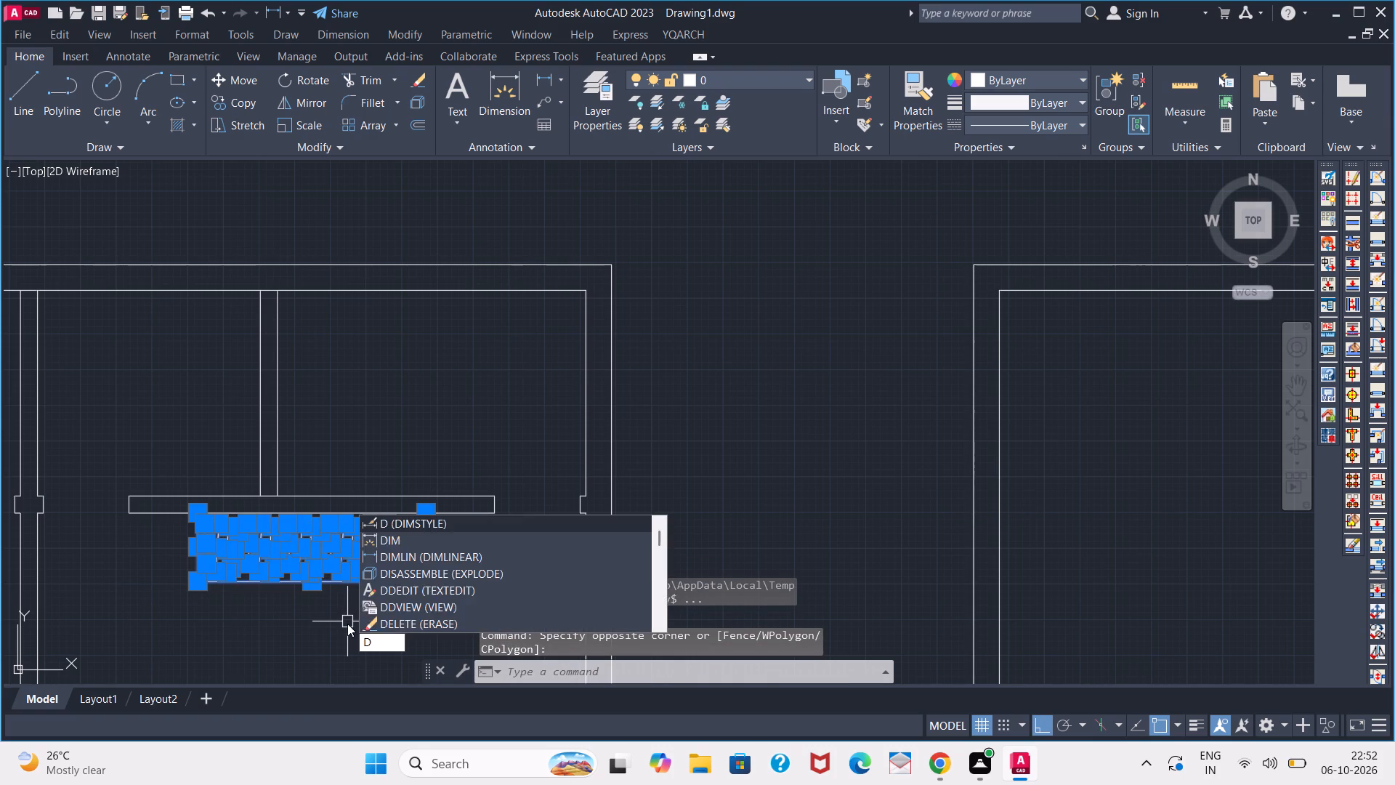
key(BackSpace)
key(g)
key(Return)
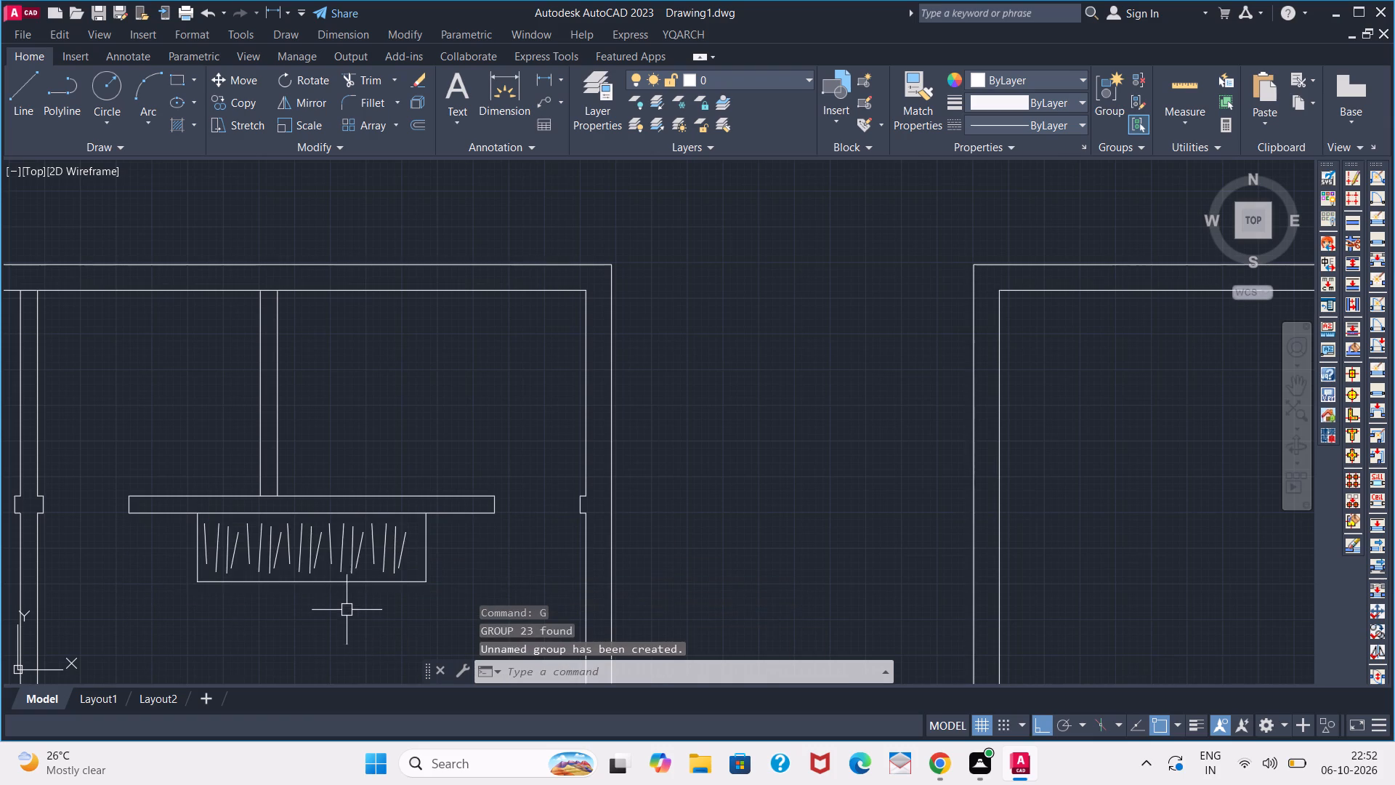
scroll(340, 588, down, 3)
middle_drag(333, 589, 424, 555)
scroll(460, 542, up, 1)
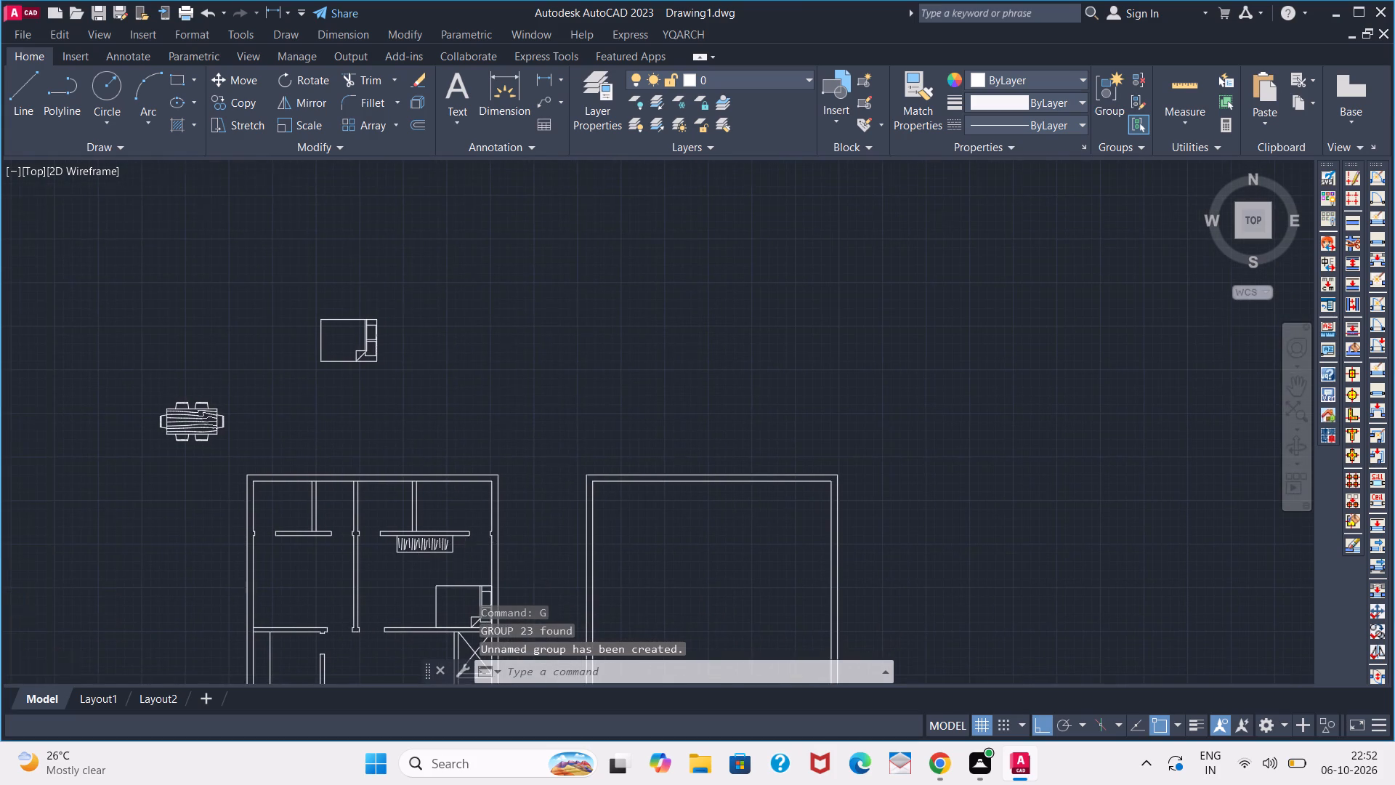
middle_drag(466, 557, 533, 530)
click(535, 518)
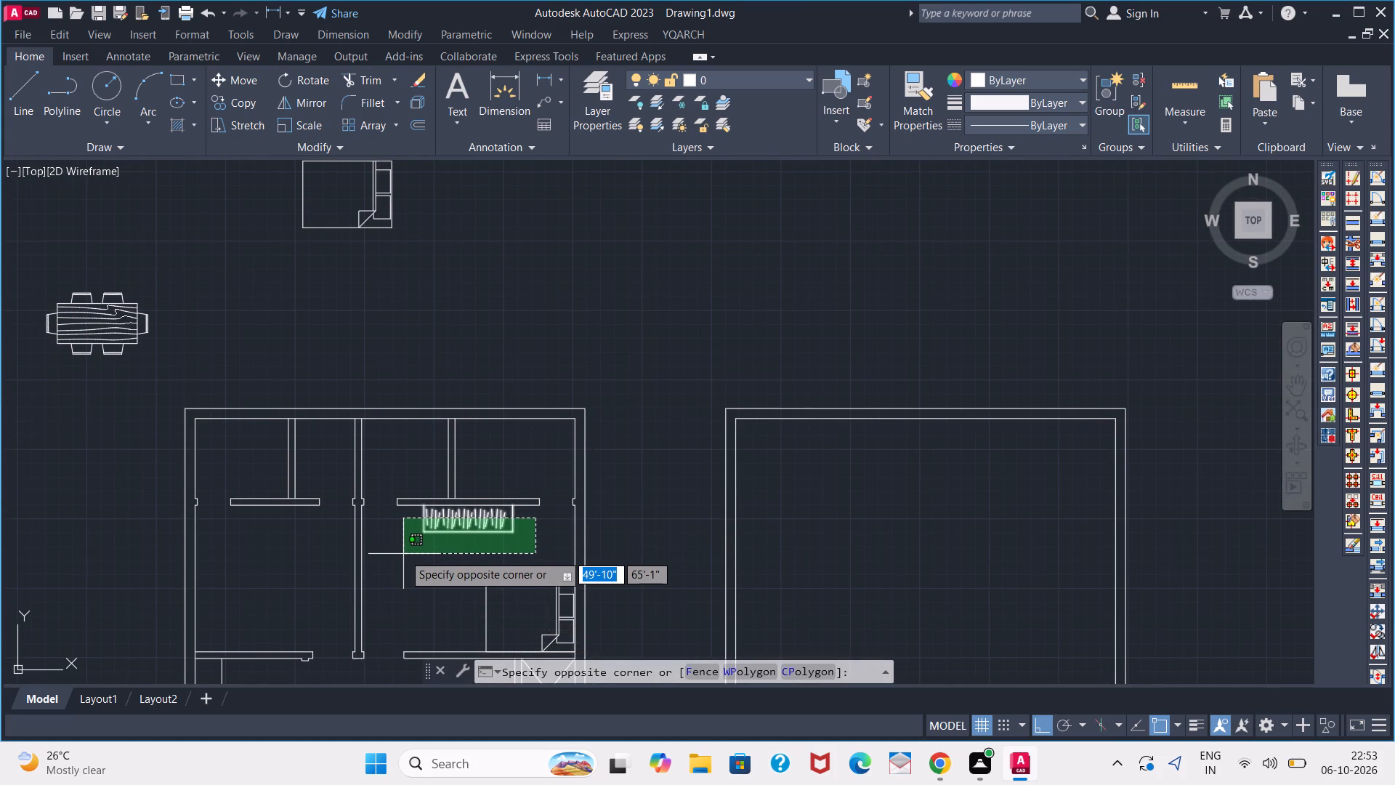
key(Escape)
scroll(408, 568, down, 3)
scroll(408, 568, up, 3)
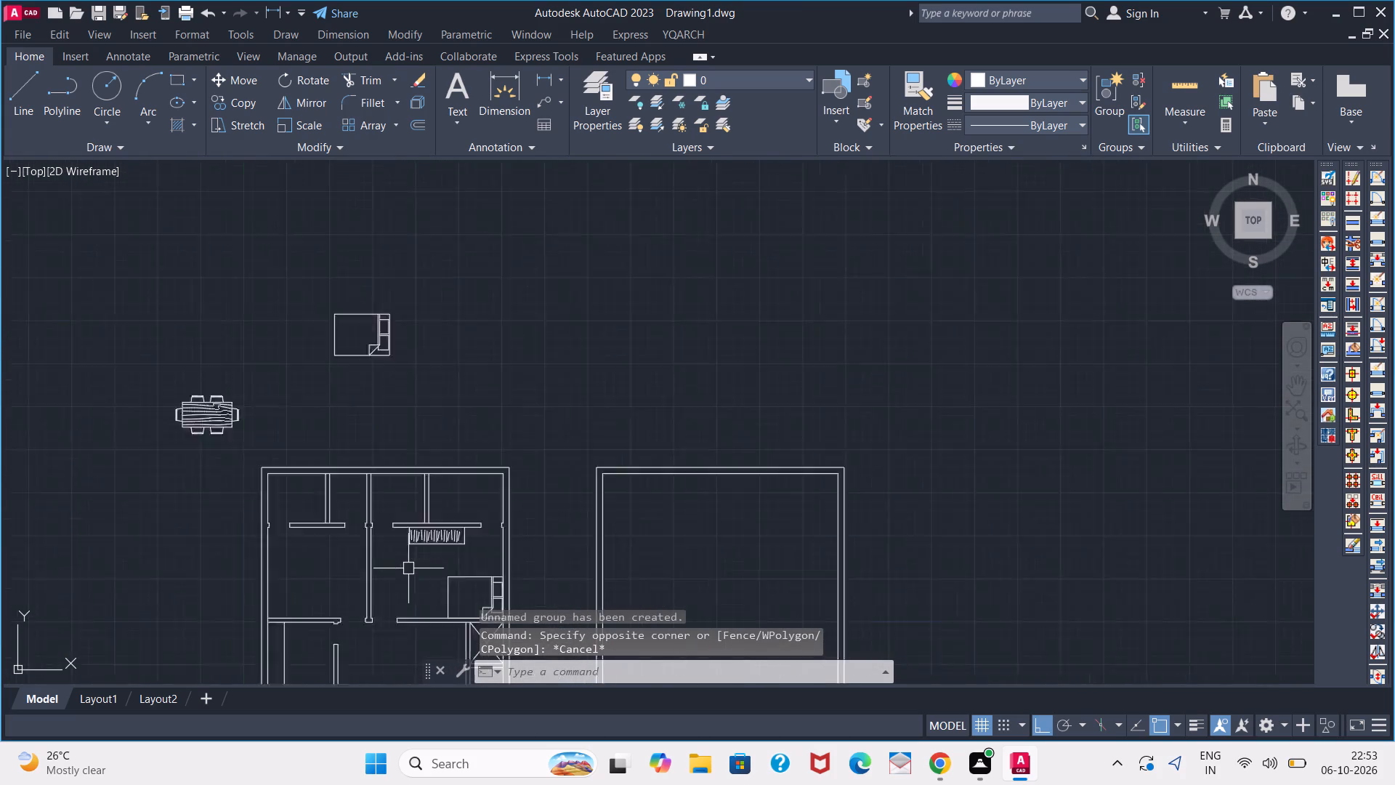
With Ortho off, copy the spare bed north of the plan into the northwest bedroom, against its south and west walls.
scroll(408, 568, down, 3)
scroll(441, 580, up, 1)
middle_drag(404, 581, 461, 486)
scroll(417, 560, up, 1)
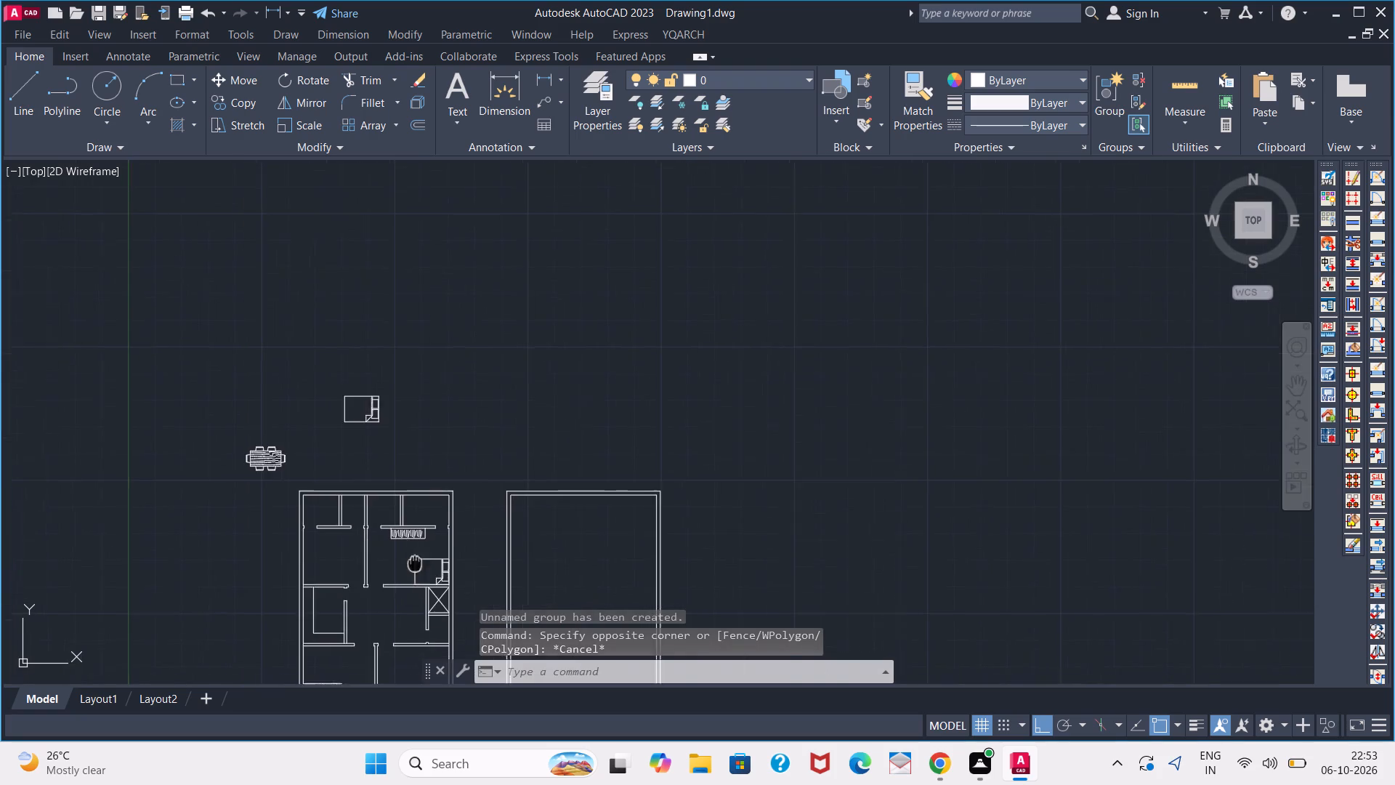
middle_drag(461, 486, 530, 414)
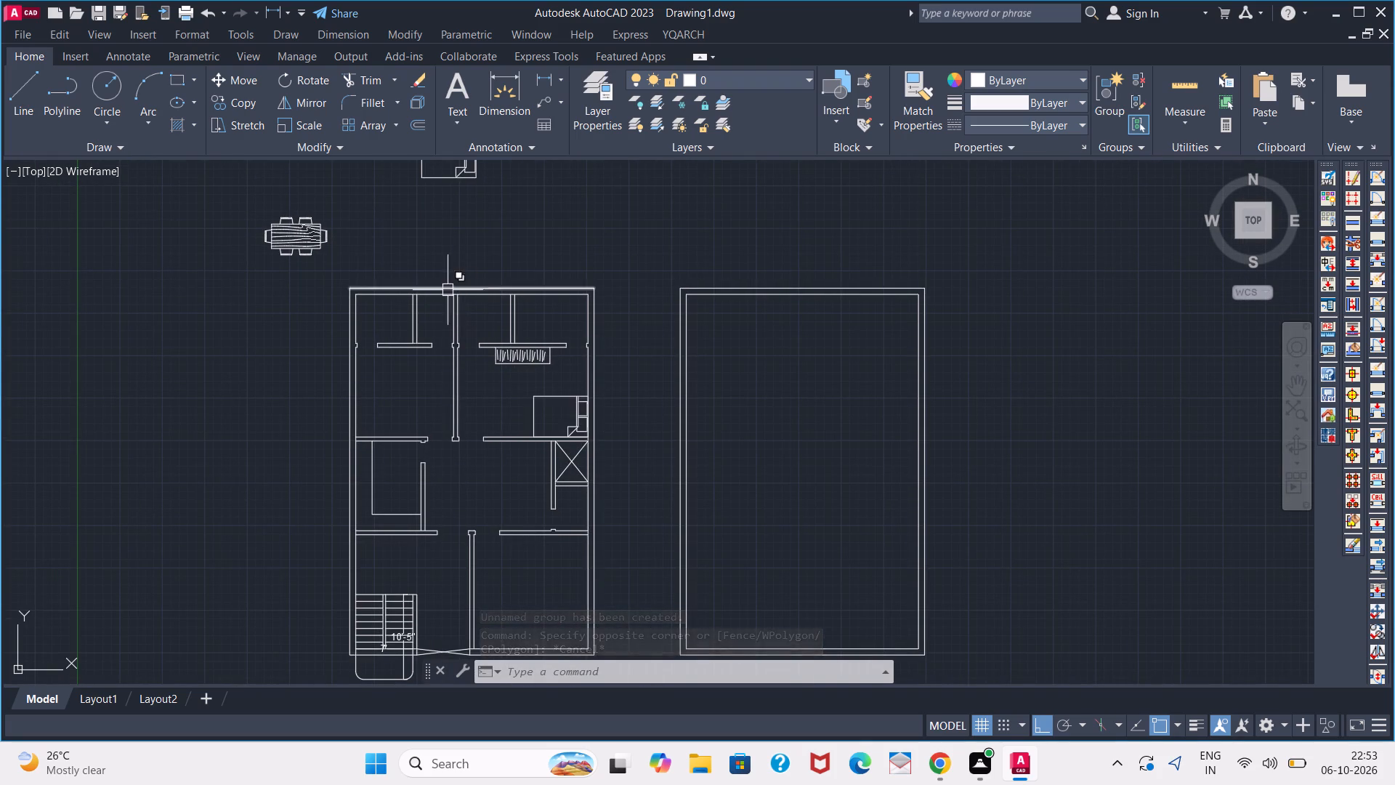
click(443, 172)
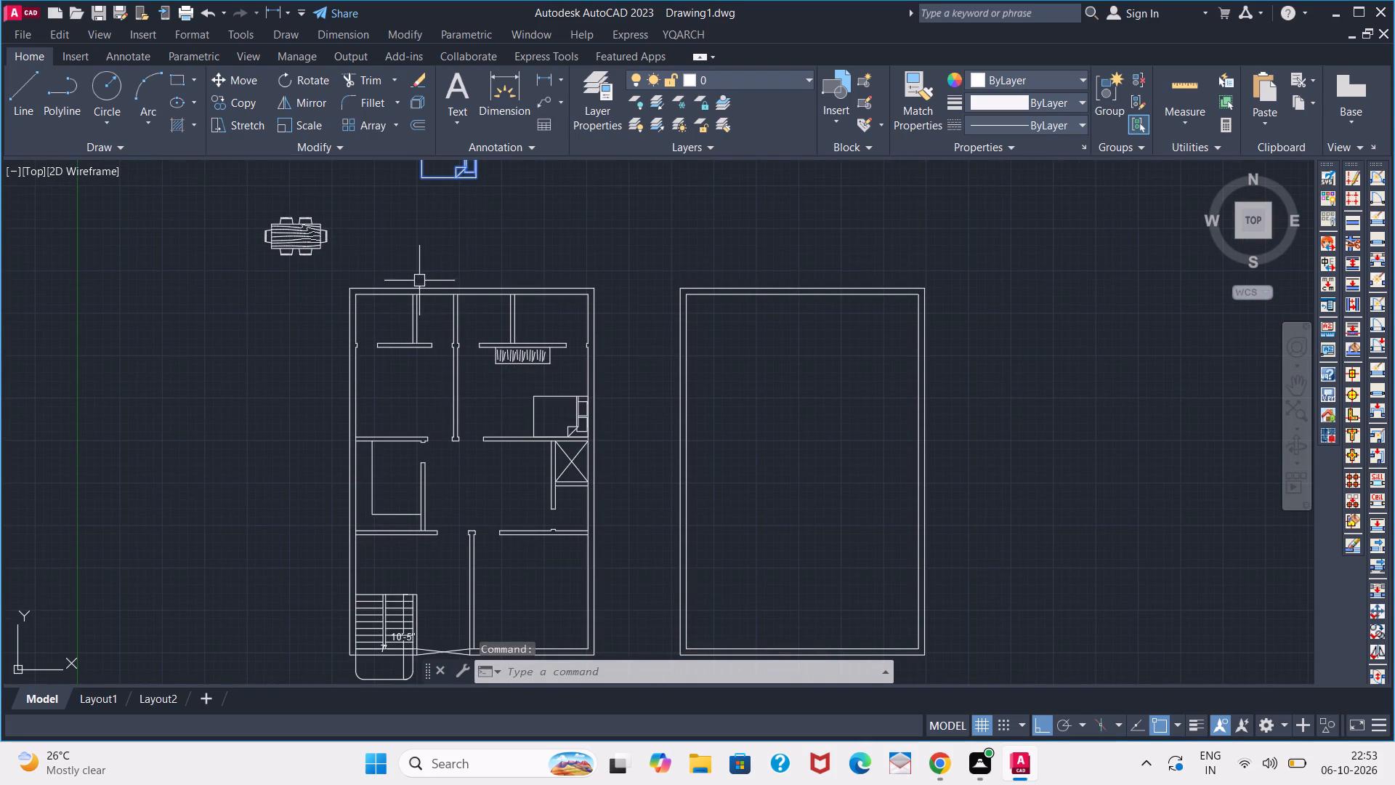
key(c)
key(o)
key(Return)
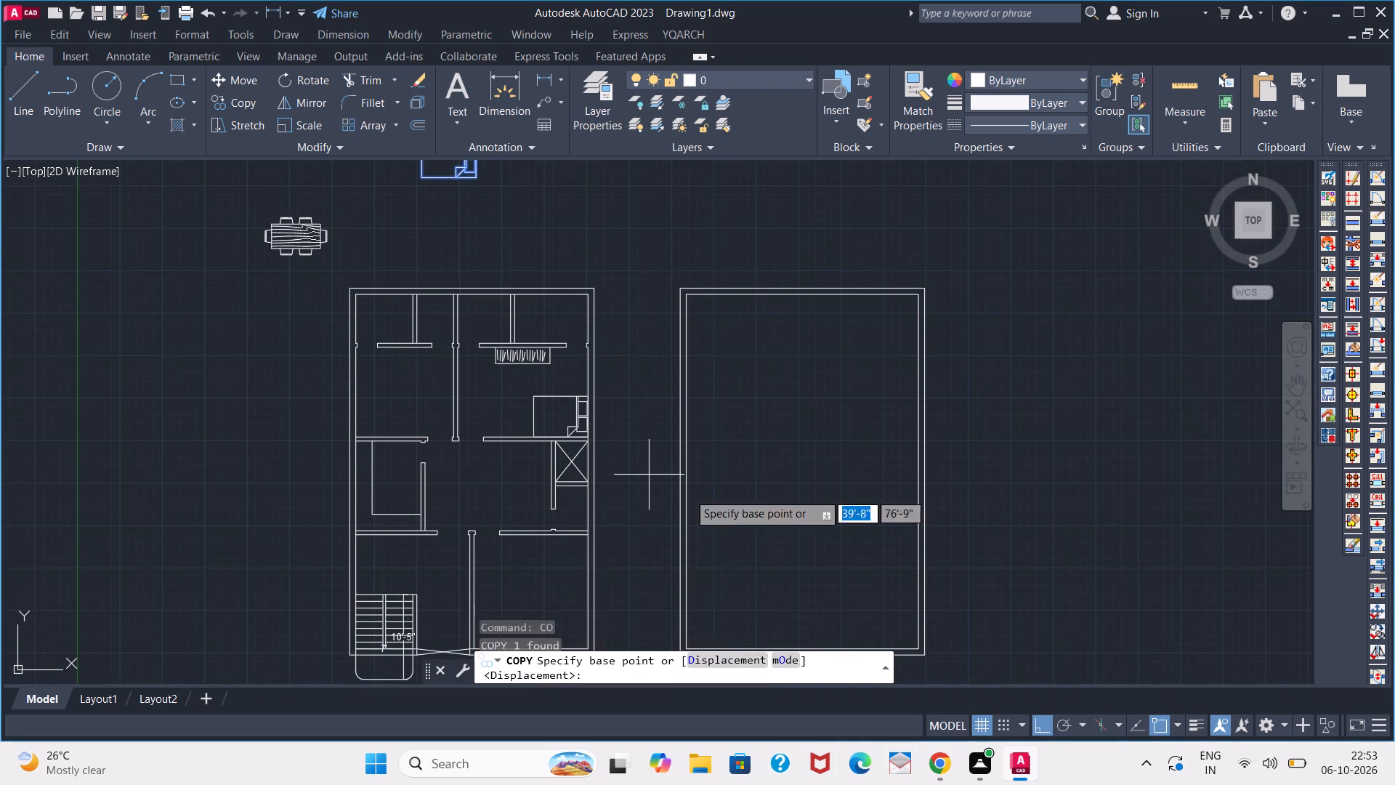
click(1043, 713)
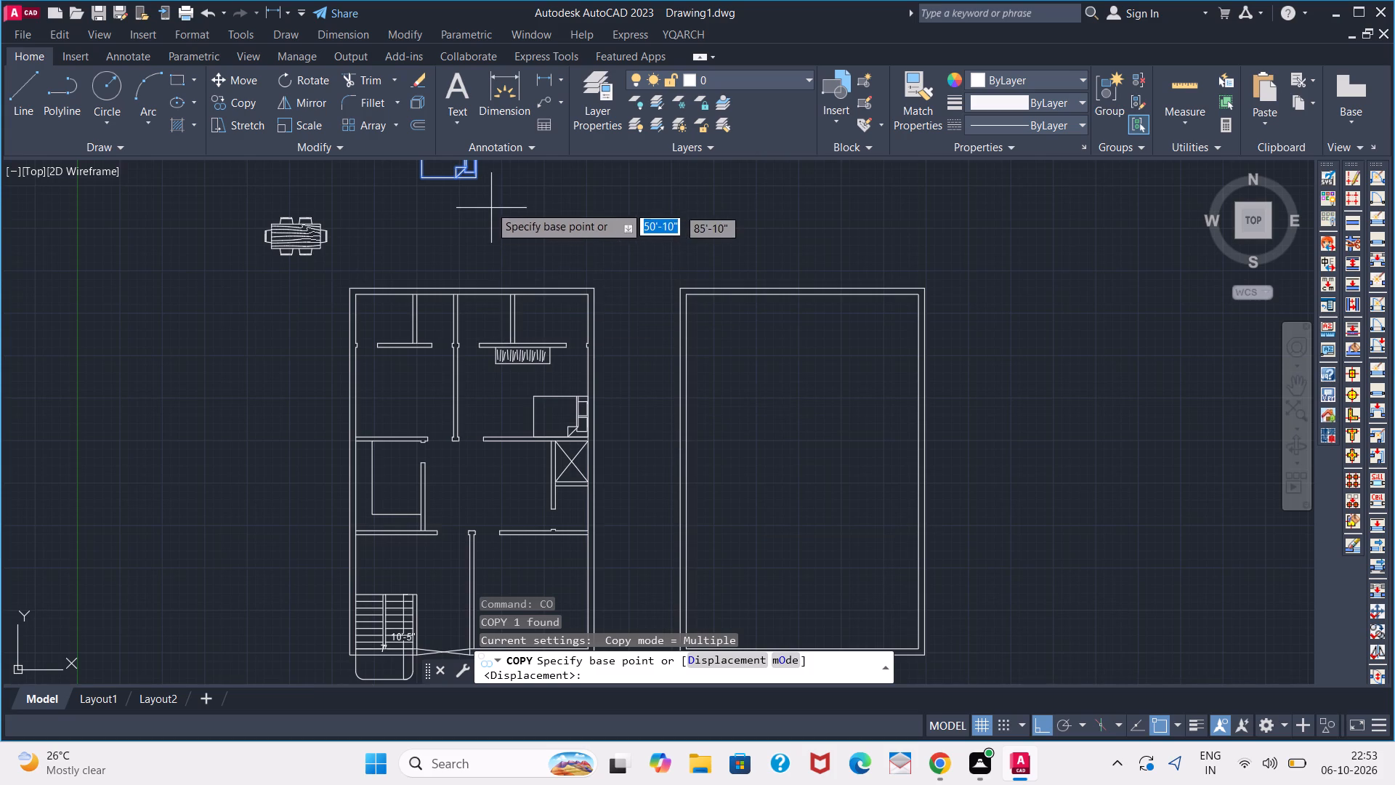
click(478, 186)
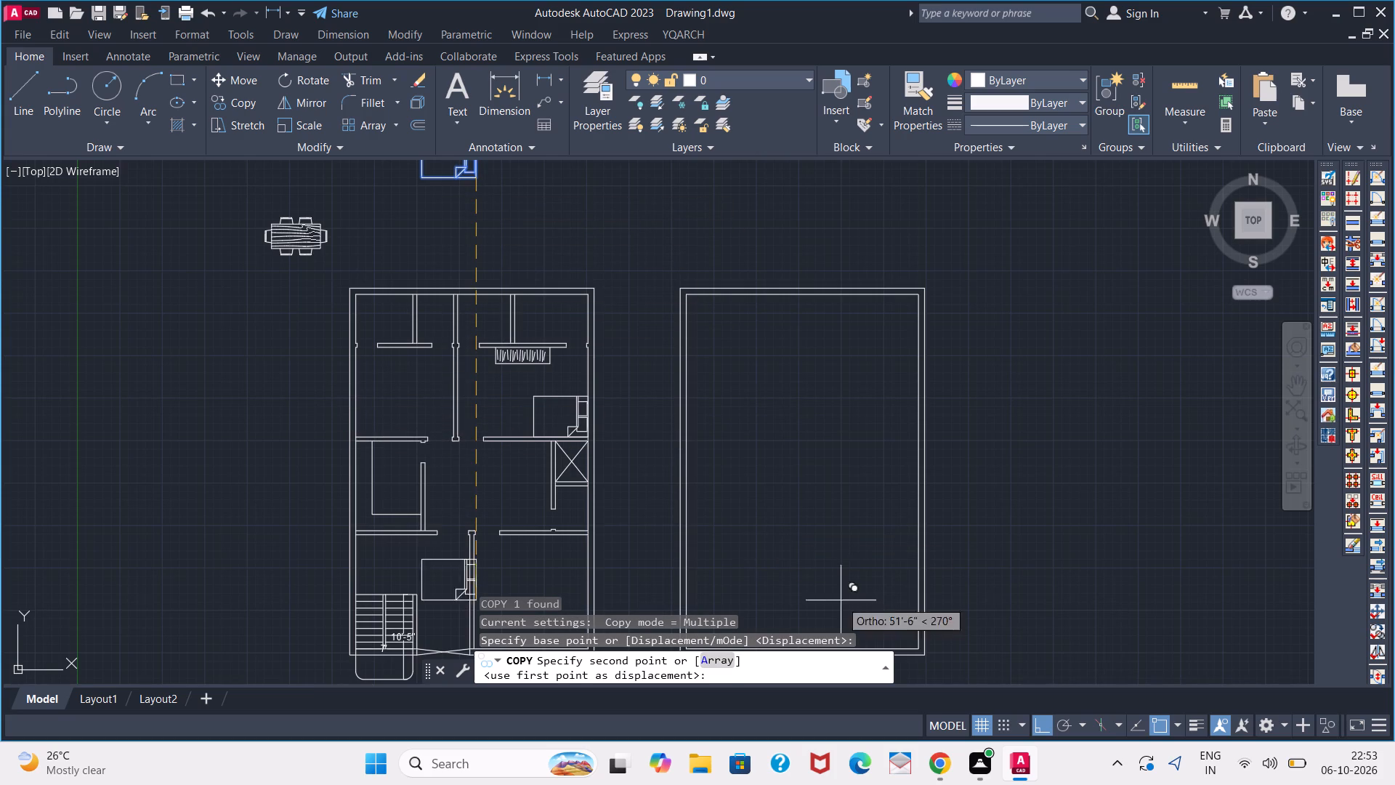
click(1043, 722)
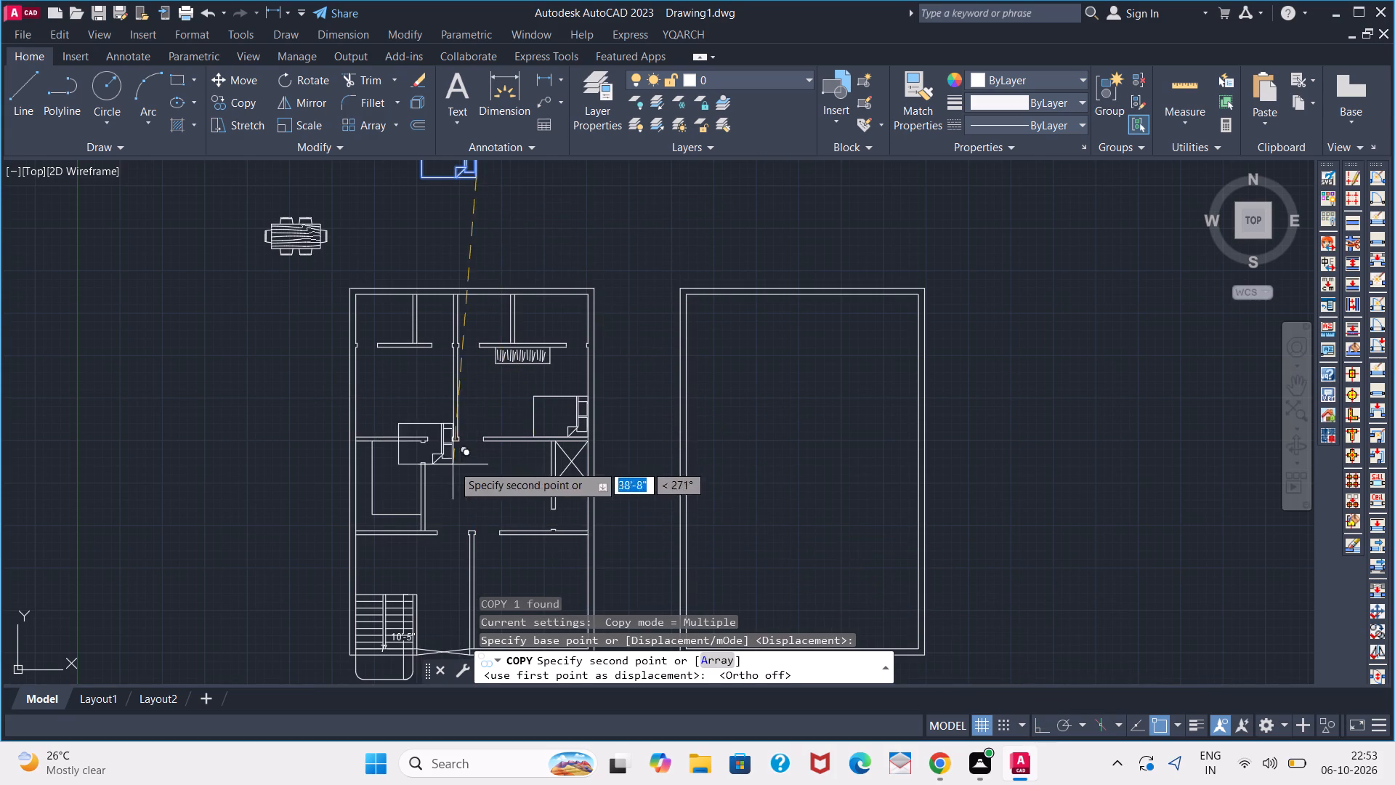
scroll(393, 418, up, 2)
click(419, 441)
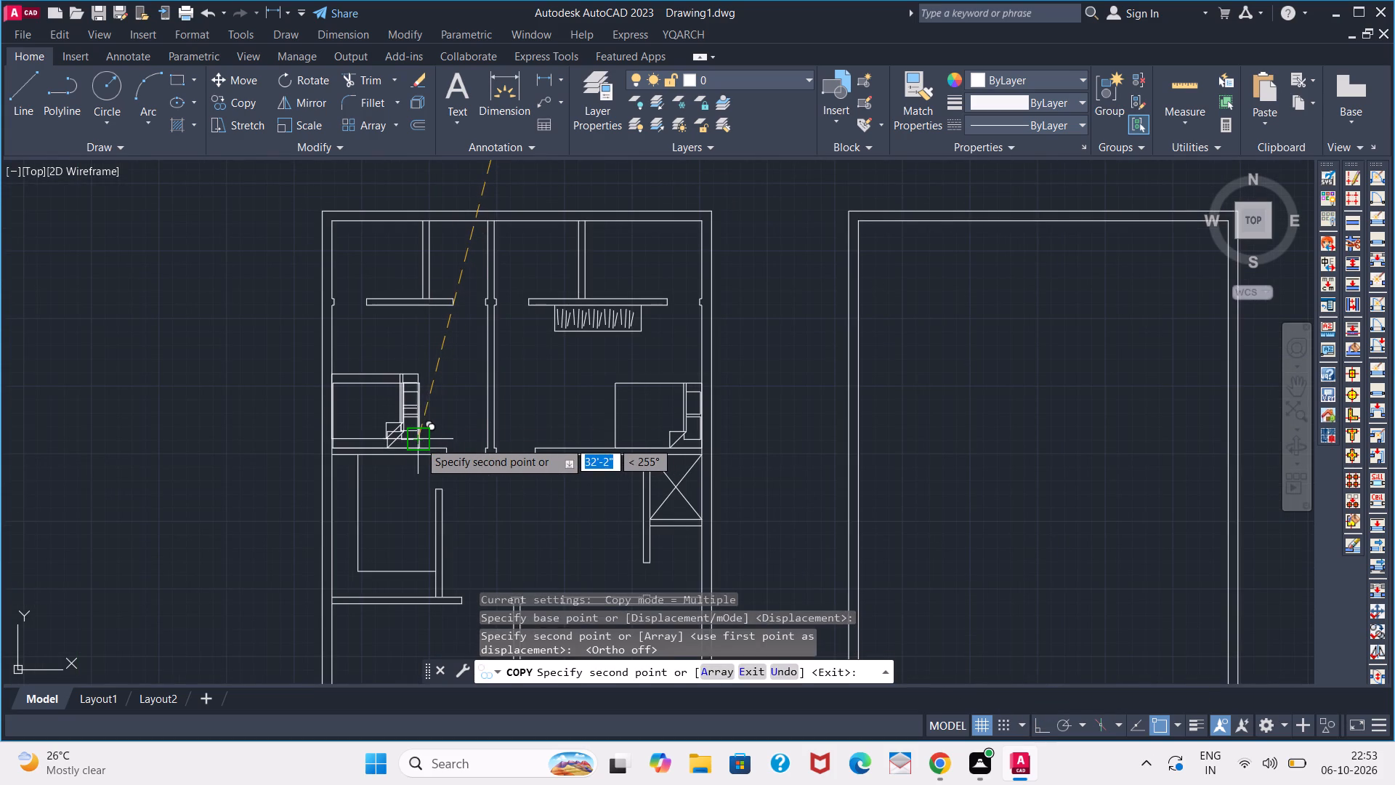
key(space)
With Ortho on, rotate the copied bed 180° about its northeast corner so the pillows face west.
click(420, 425)
key(r)
key(o)
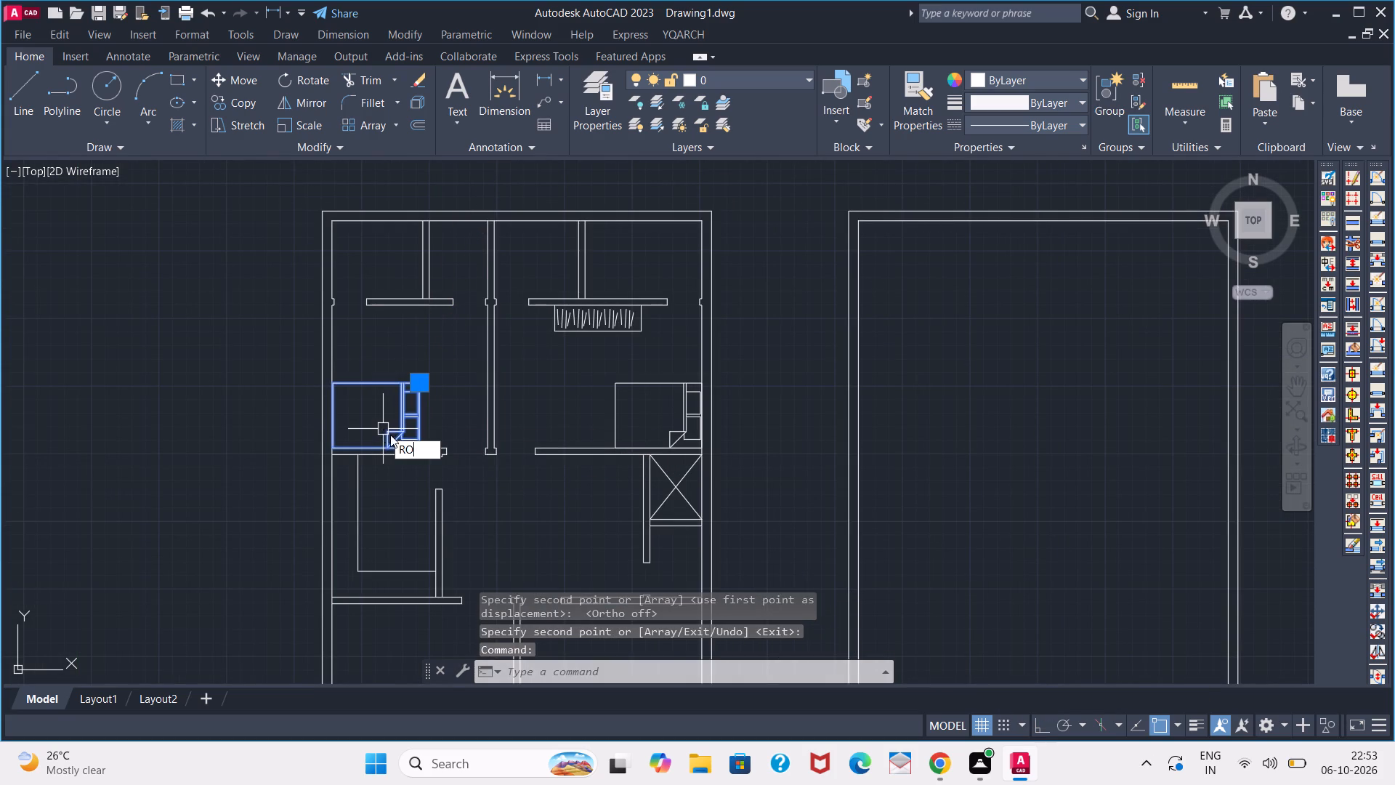
key(space)
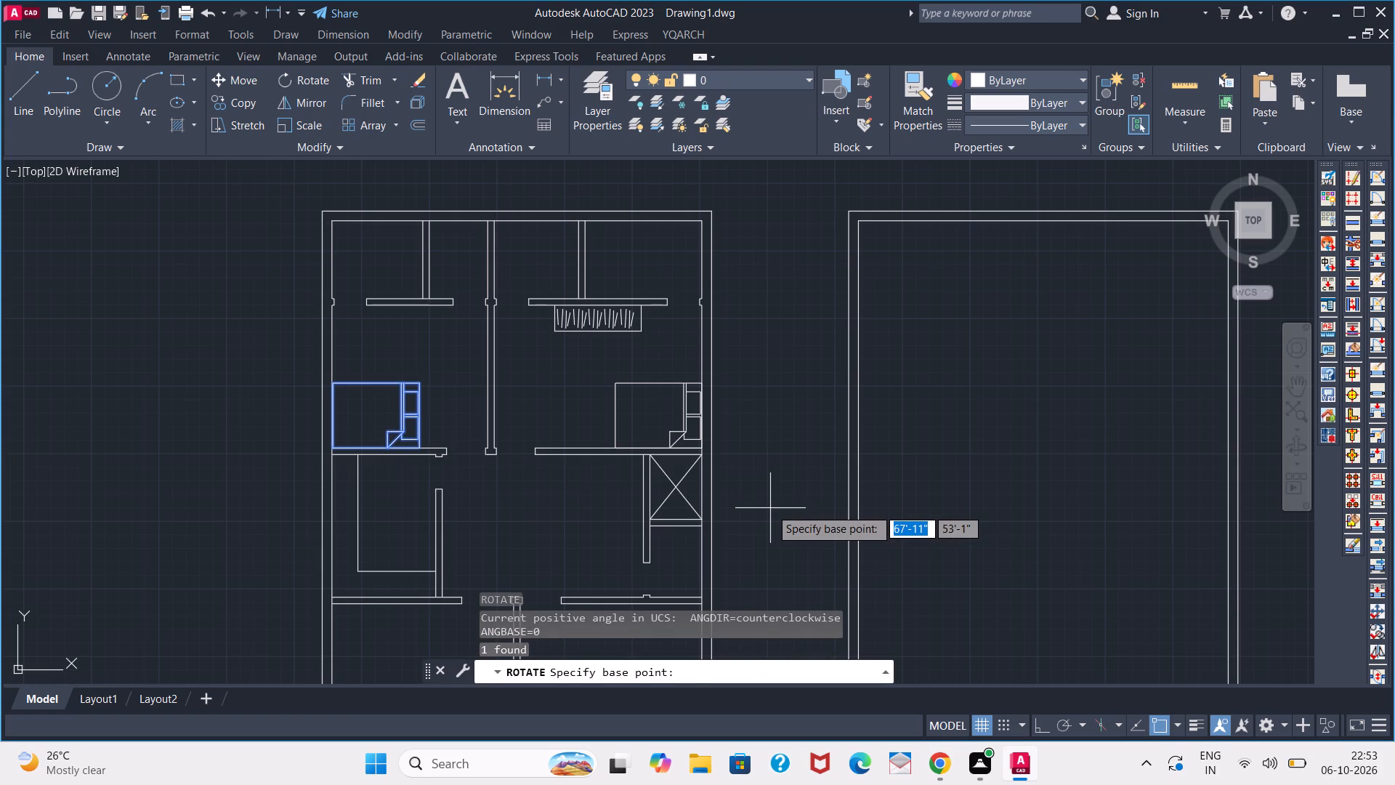
key(ctrl+F8)
click(418, 385)
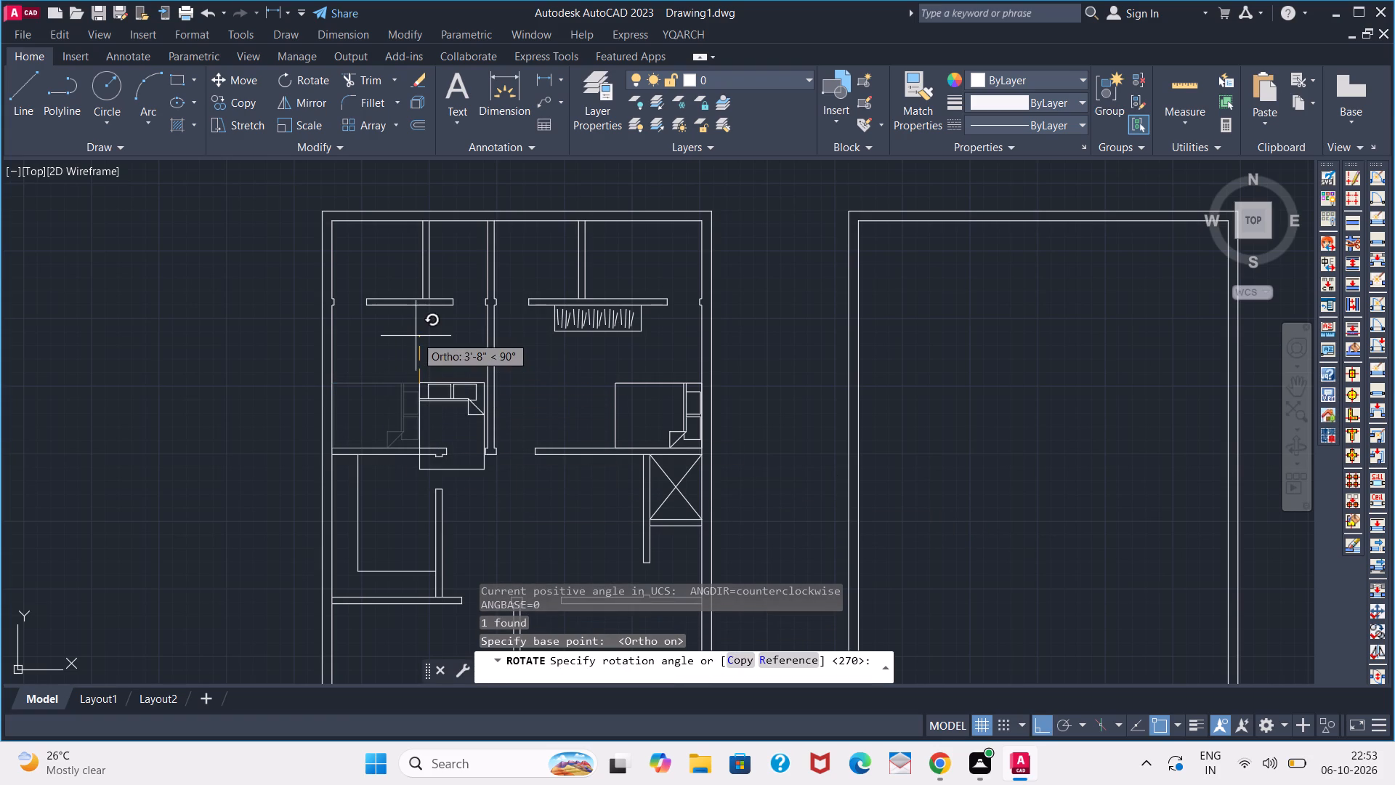
click(366, 361)
Move the rotated bed into the southwest corner of the northwest bedroom, with its pillows against the west wall.
click(440, 362)
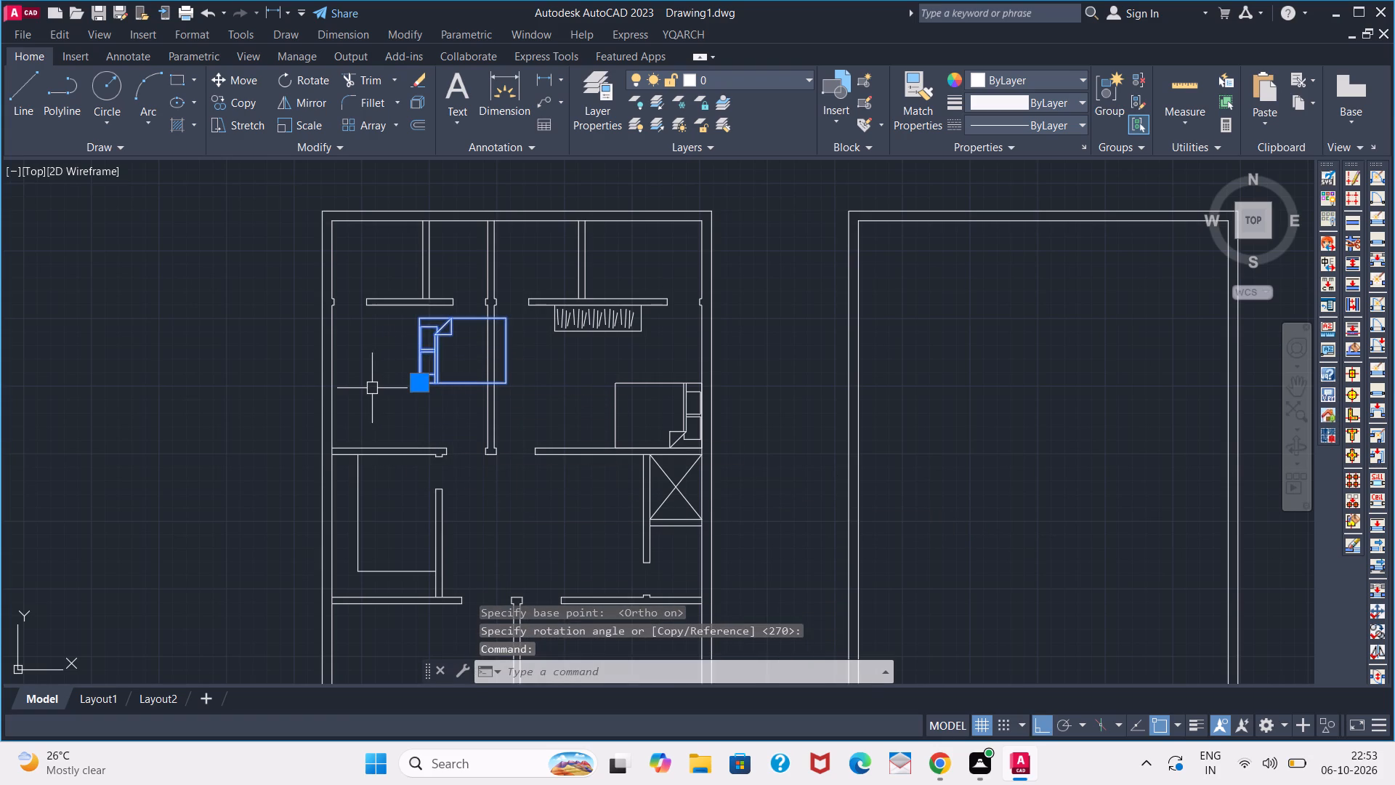
key(m)
key(Return)
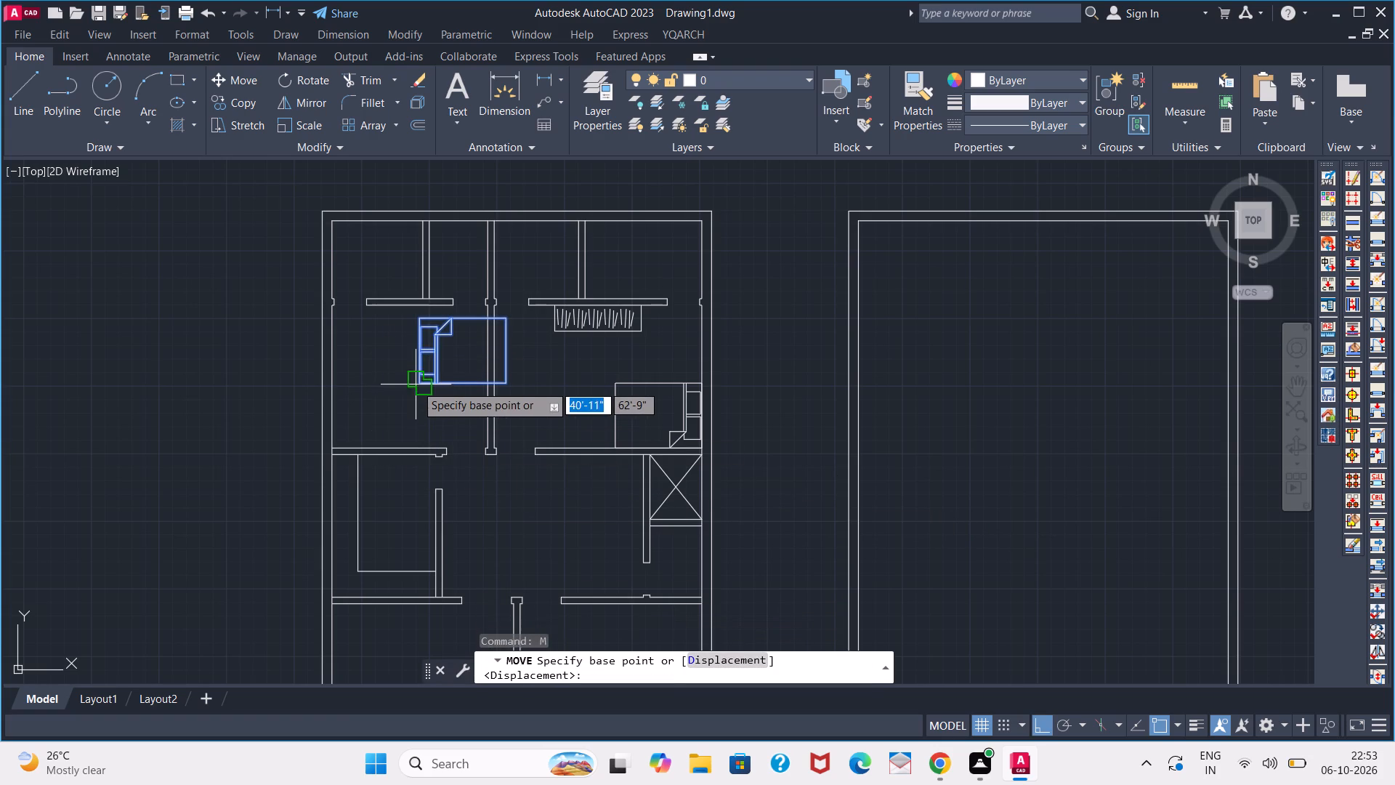
scroll(418, 382, up, 1)
click(418, 382)
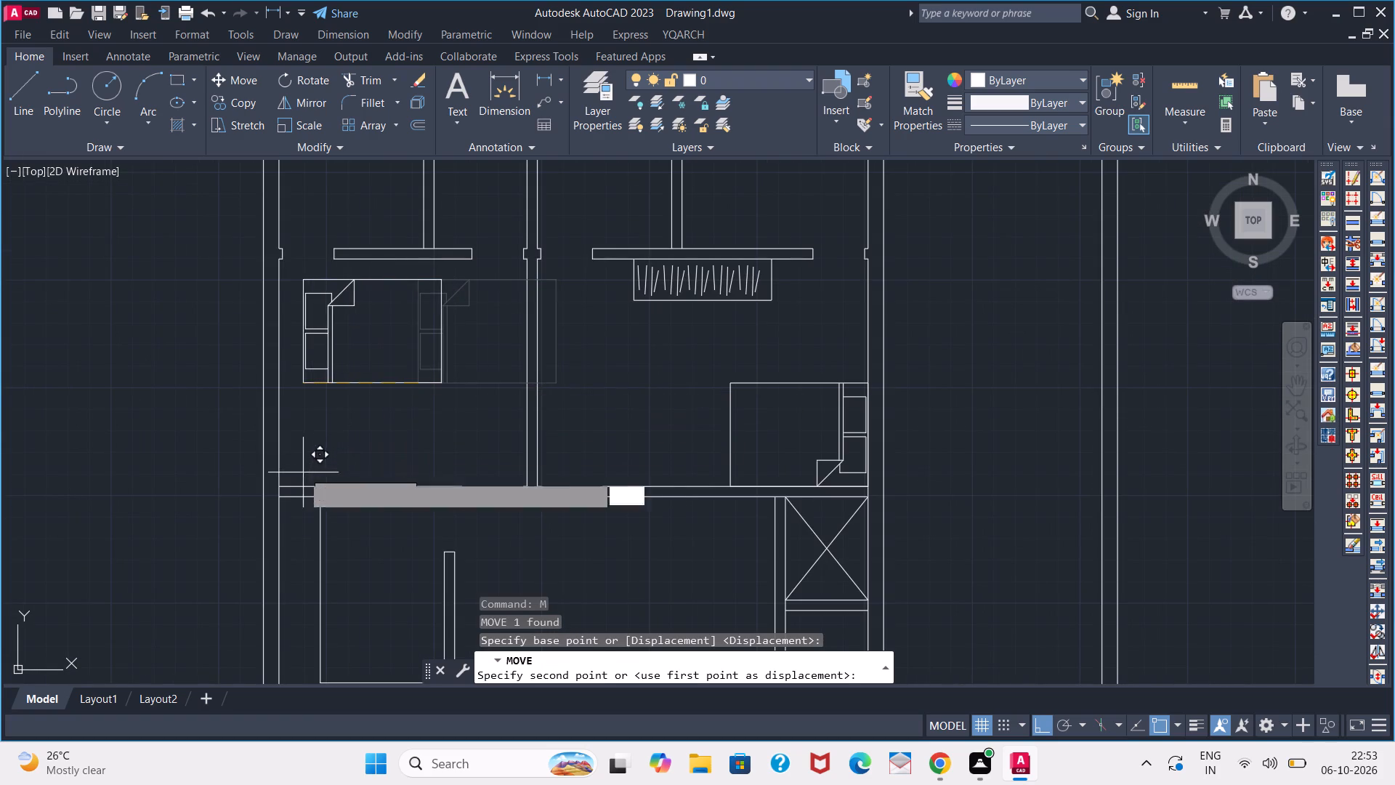
click(286, 481)
key(space)
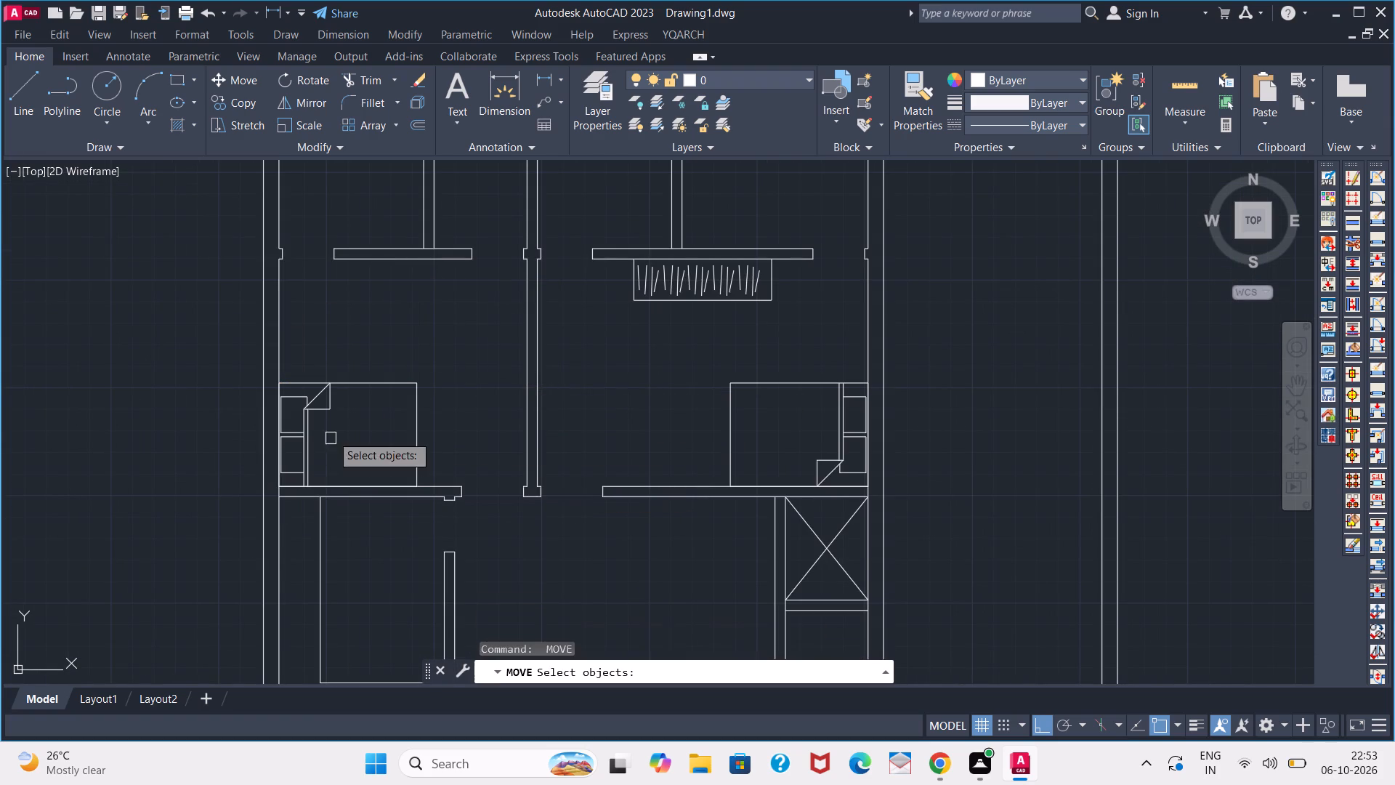
scroll(367, 366, down, 2)
key(space)
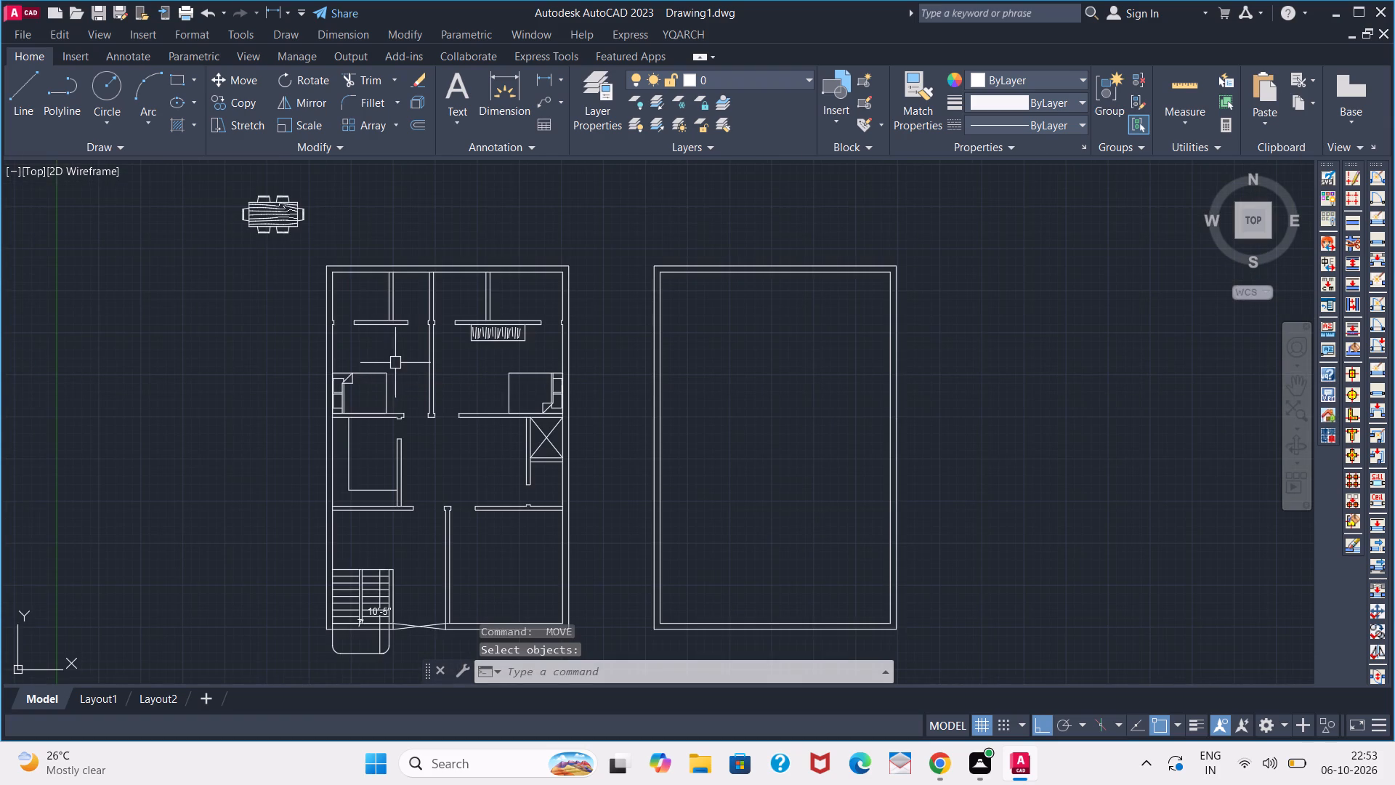
Look over the rooms south of the bedrooms and the overall floor plan.
scroll(412, 370, up, 1)
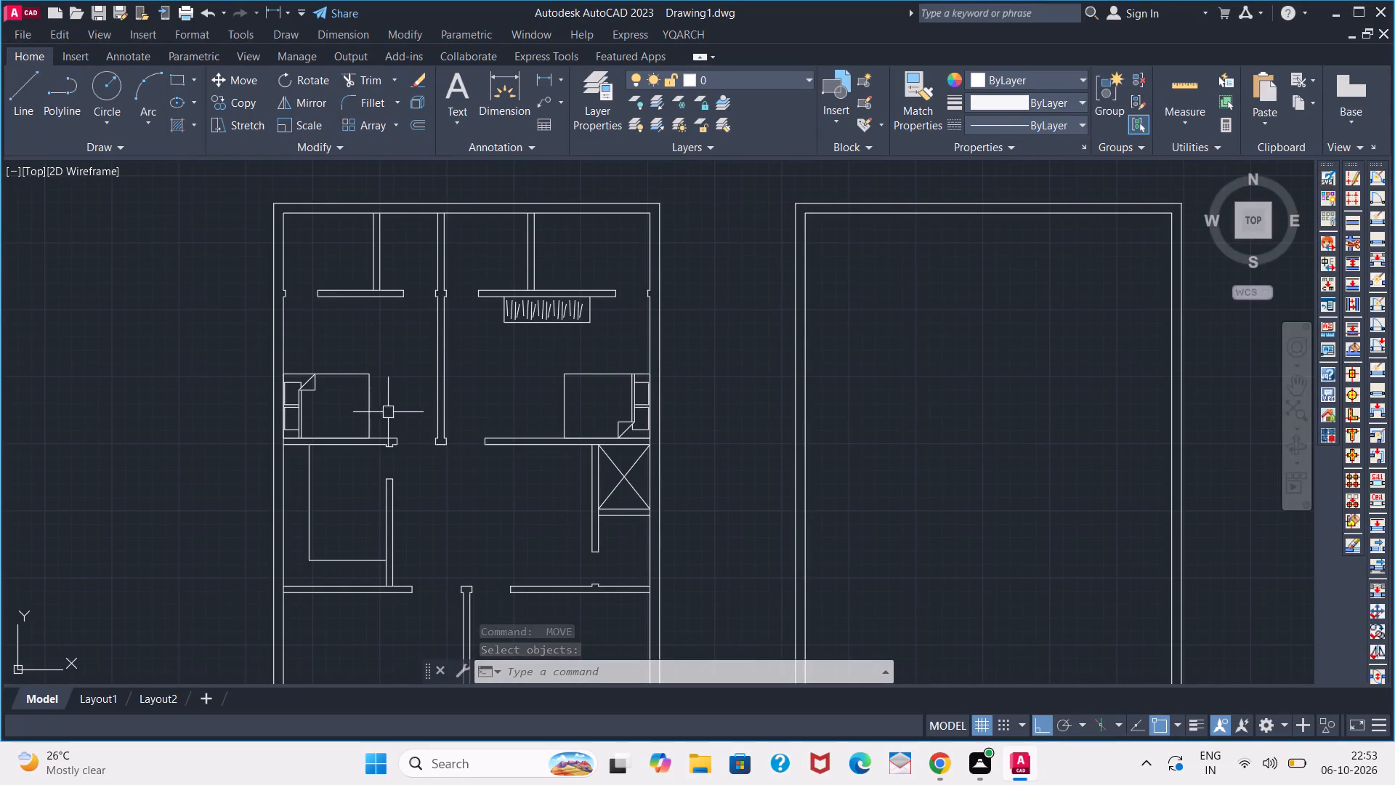
middle_drag(401, 460, 195, 384)
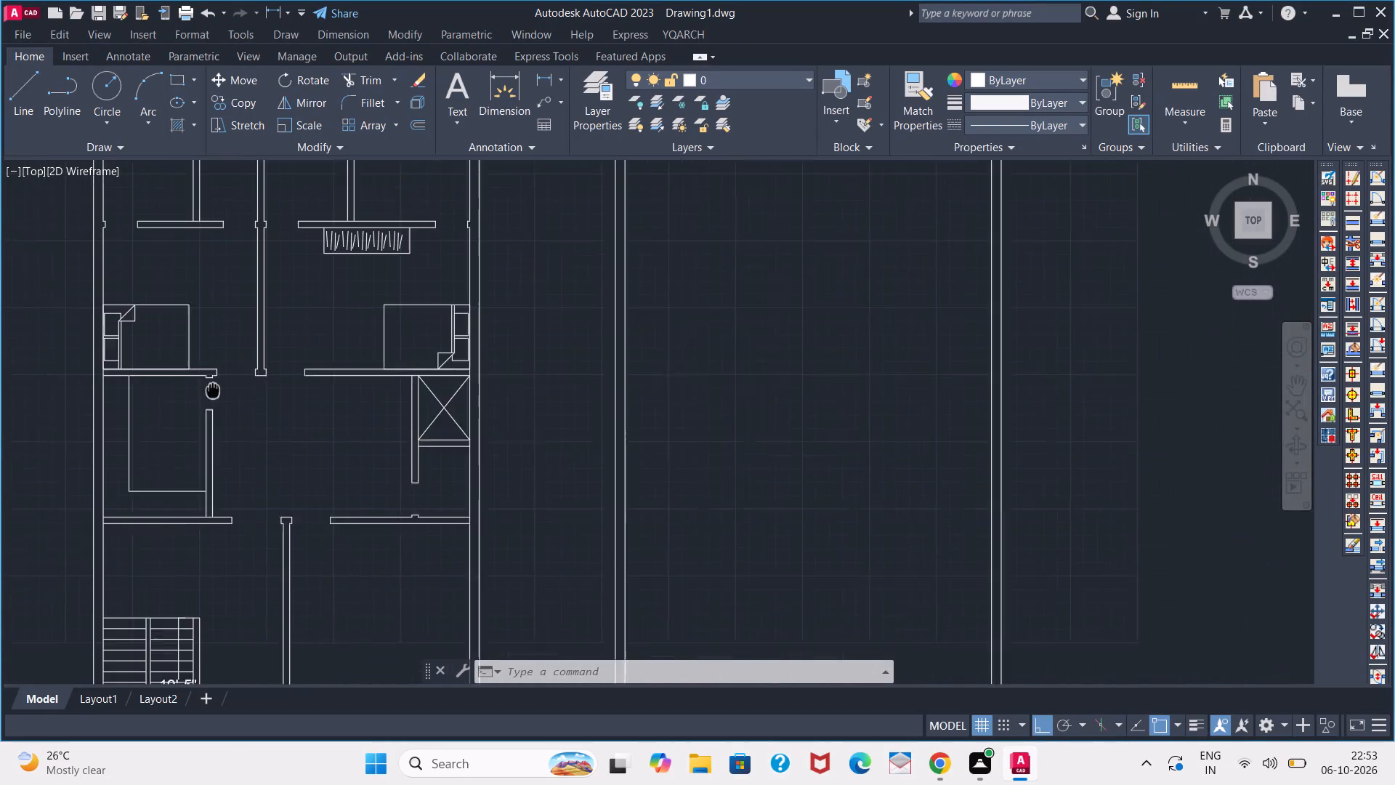
middle_drag(195, 384, 304, 397)
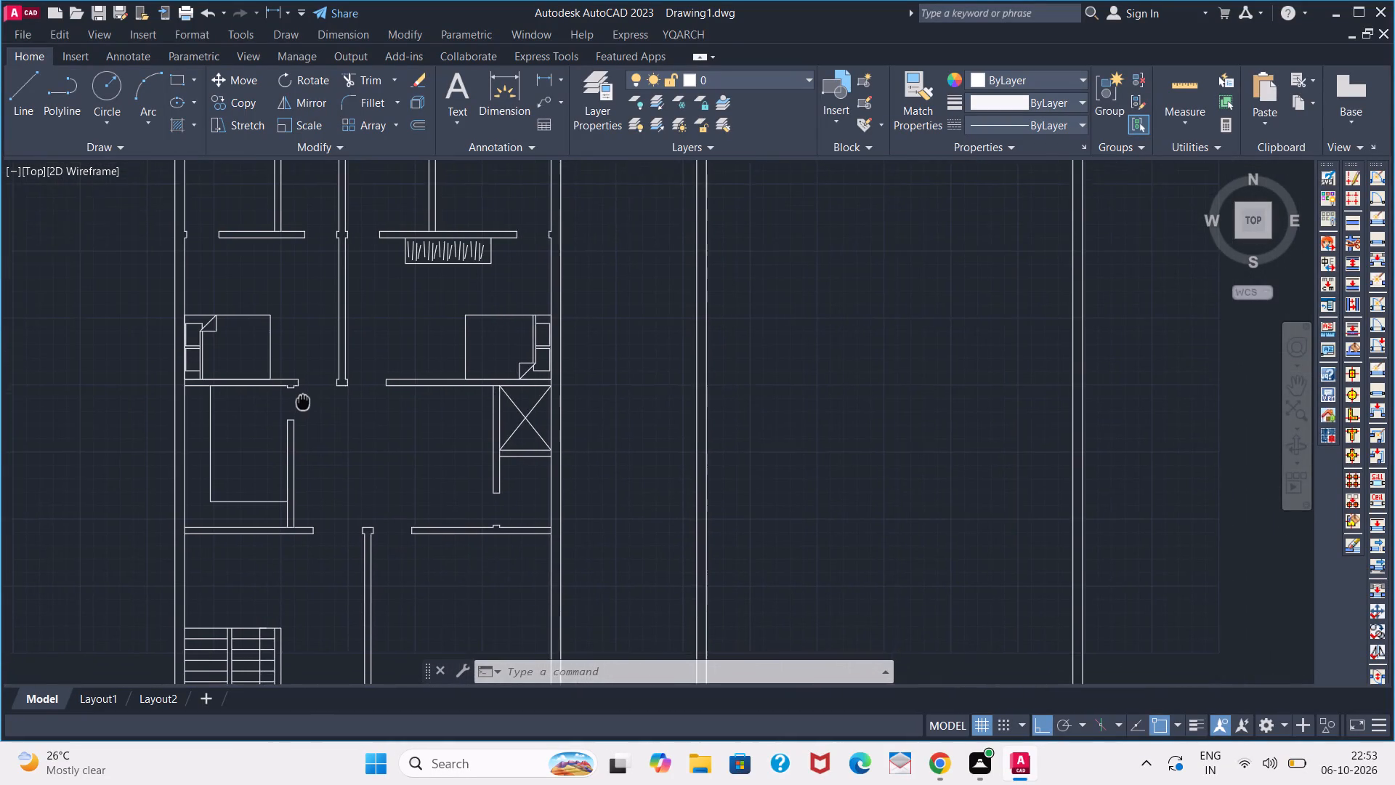
middle_drag(304, 397, 307, 393)
middle_drag(363, 334, 381, 307)
scroll(426, 416, down, 2)
middle_drag(419, 420, 437, 361)
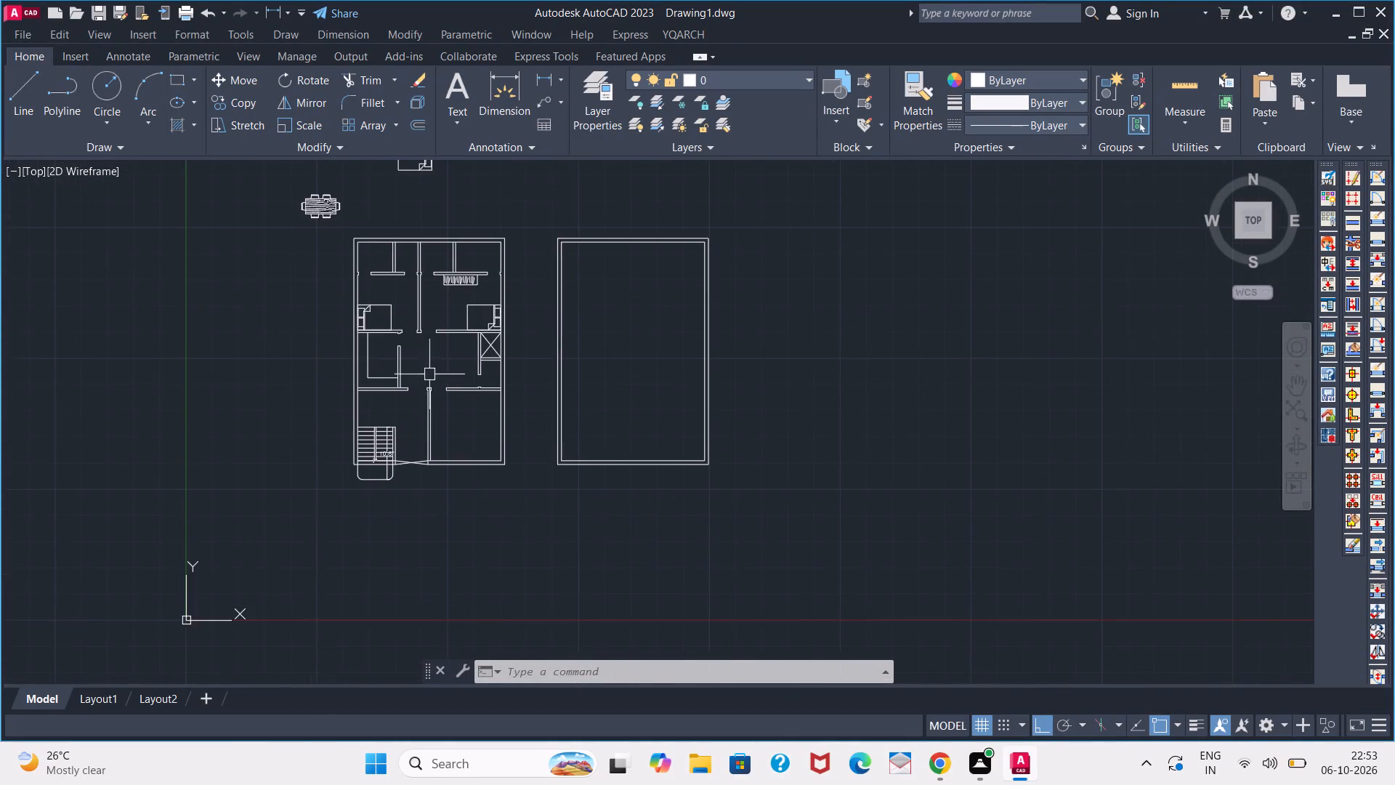
scroll(421, 380, up, 2)
scroll(403, 347, down, 1)
Measure the short horizontal partition north of the west bed with a temporary linear dimension and erase that dimension.
middle_drag(372, 245, 379, 318)
scroll(339, 254, up, 2)
click(531, 75)
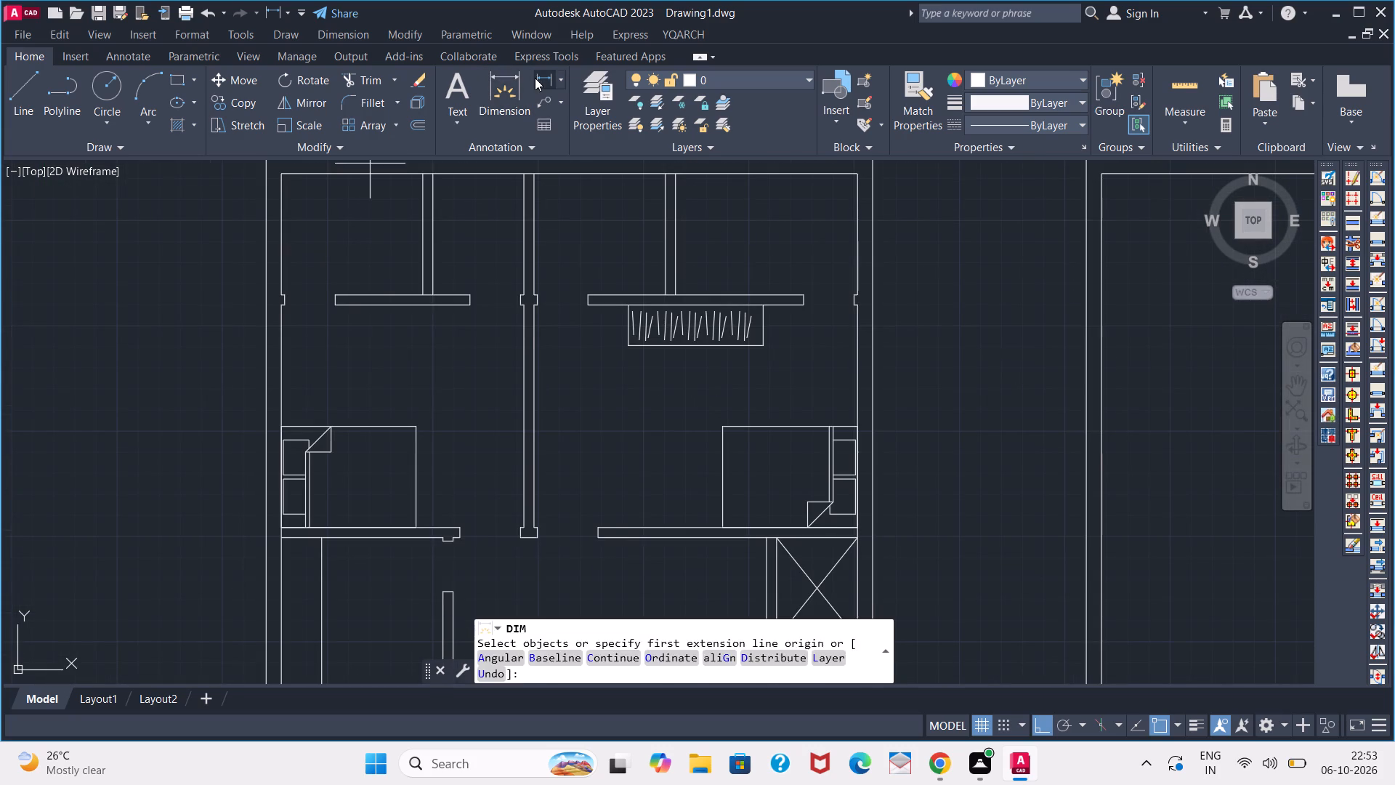
click(535, 78)
click(339, 310)
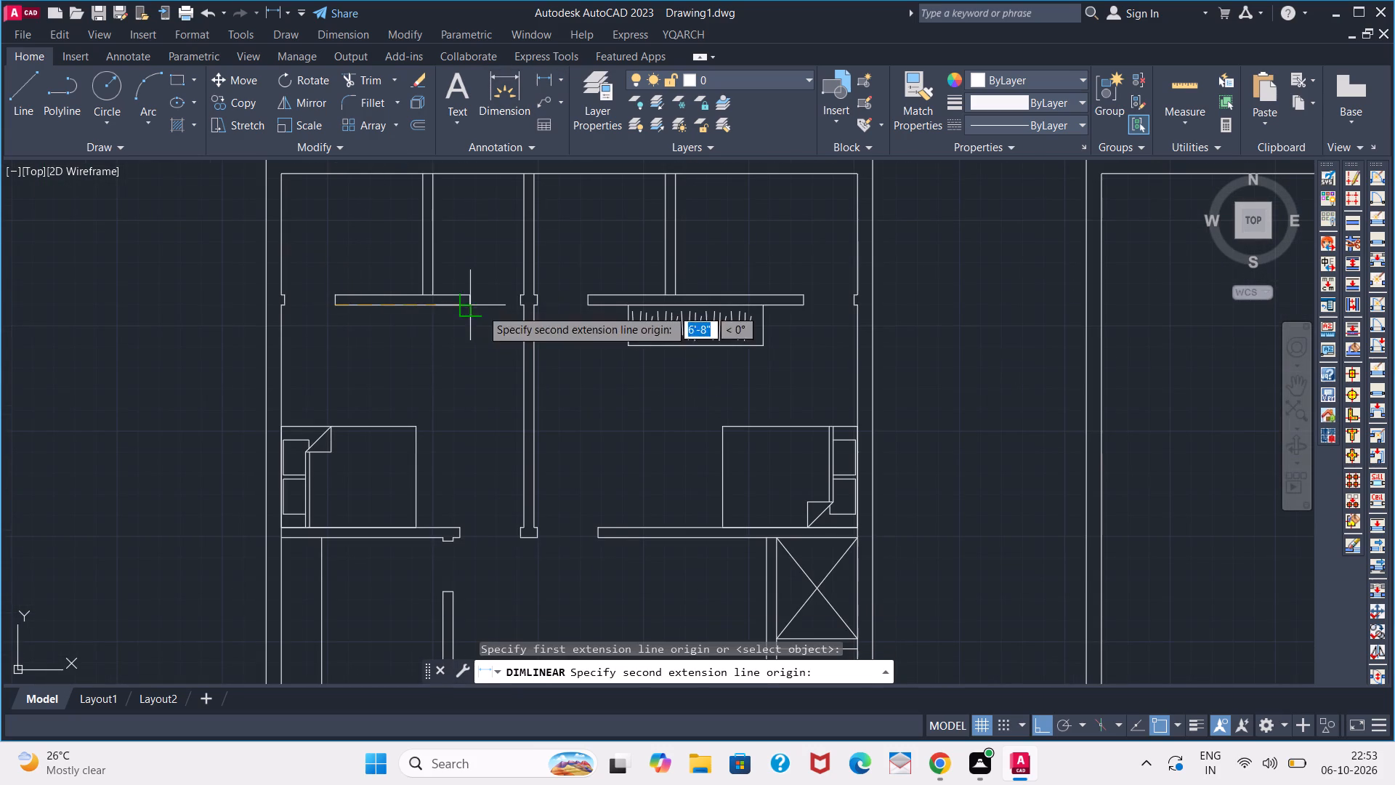
click(477, 310)
click(474, 343)
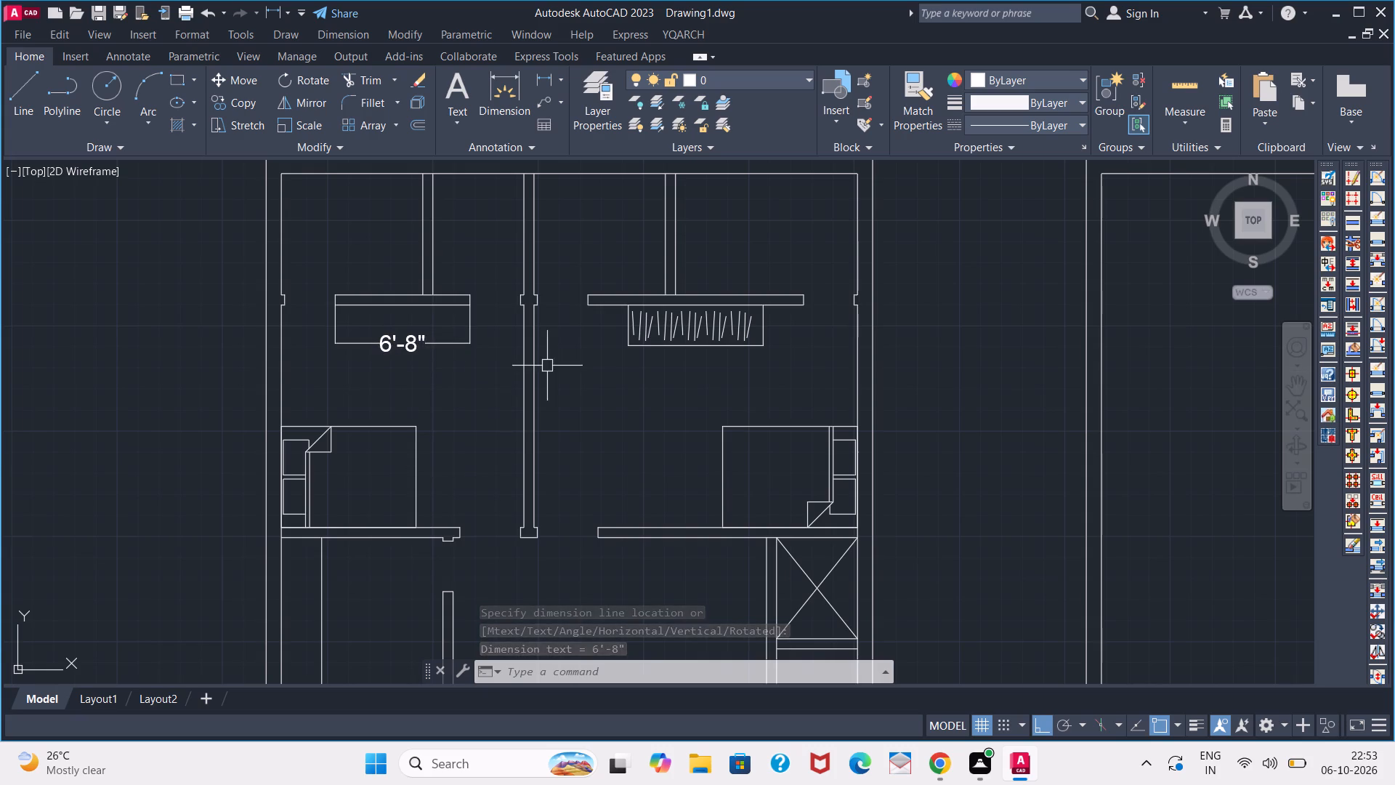
click(421, 357)
click(381, 334)
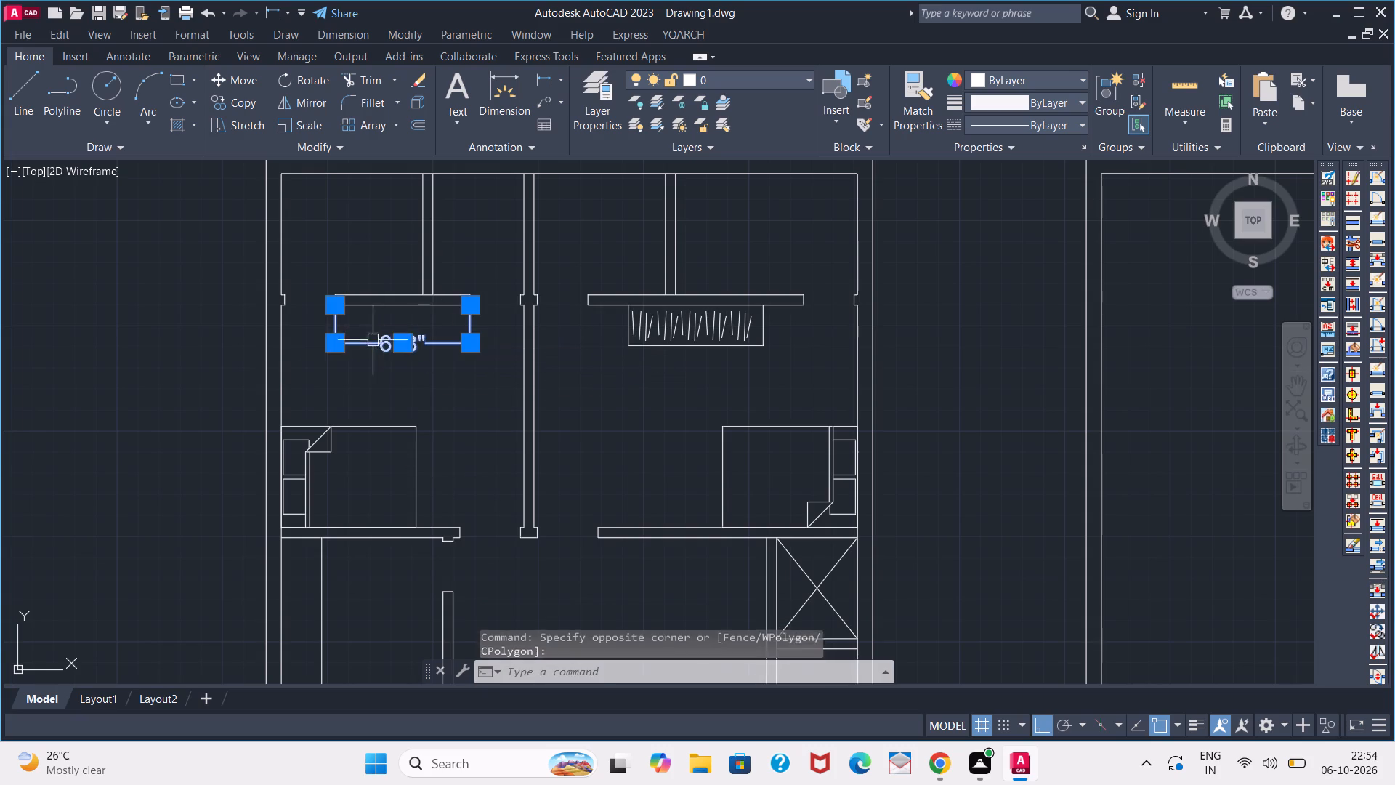
key(Delete)
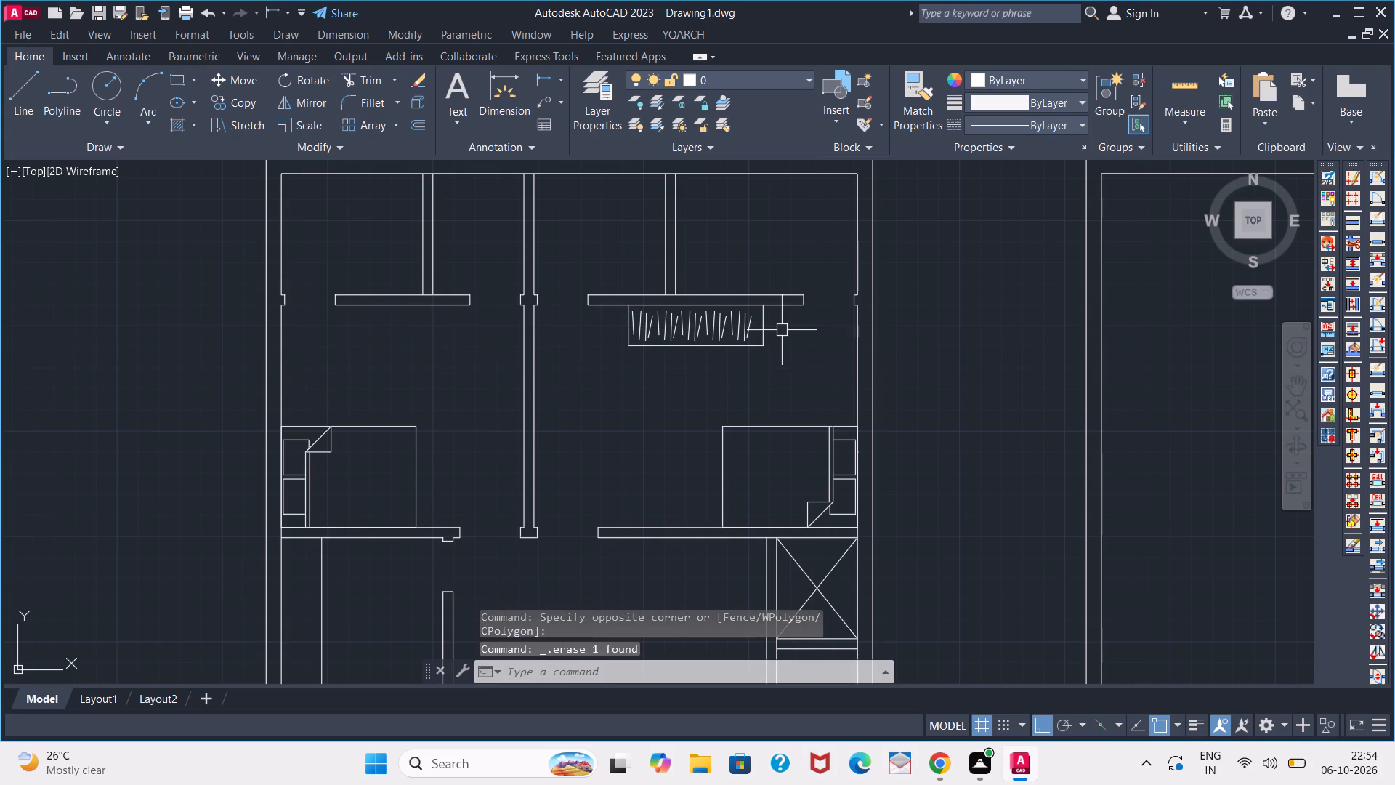
Copy the northeast bedroom's wardrobe into the northwest bedroom, against the partition's south face and flush with its east end.
click(780, 322)
click(612, 352)
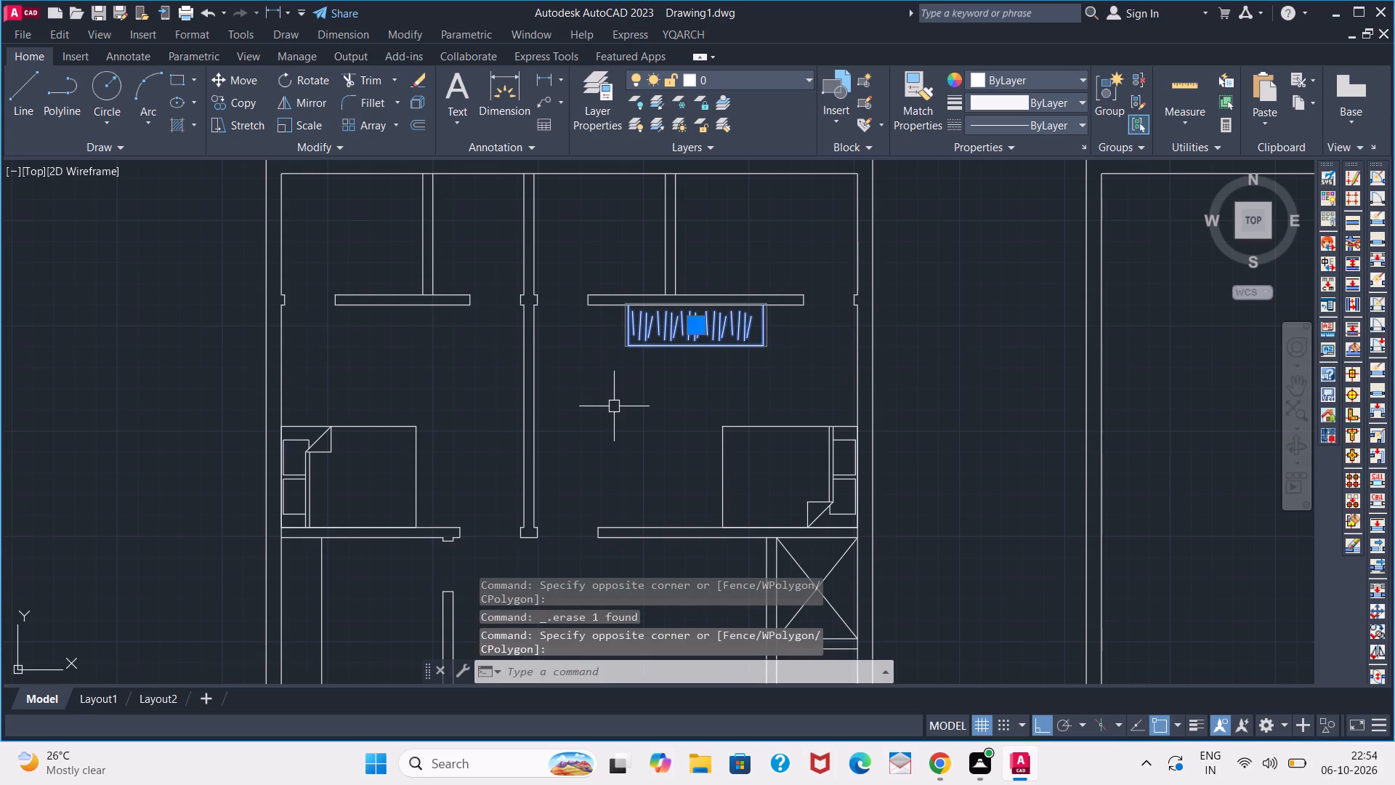
key(c)
key(o)
key(BackSpace)
click(660, 478)
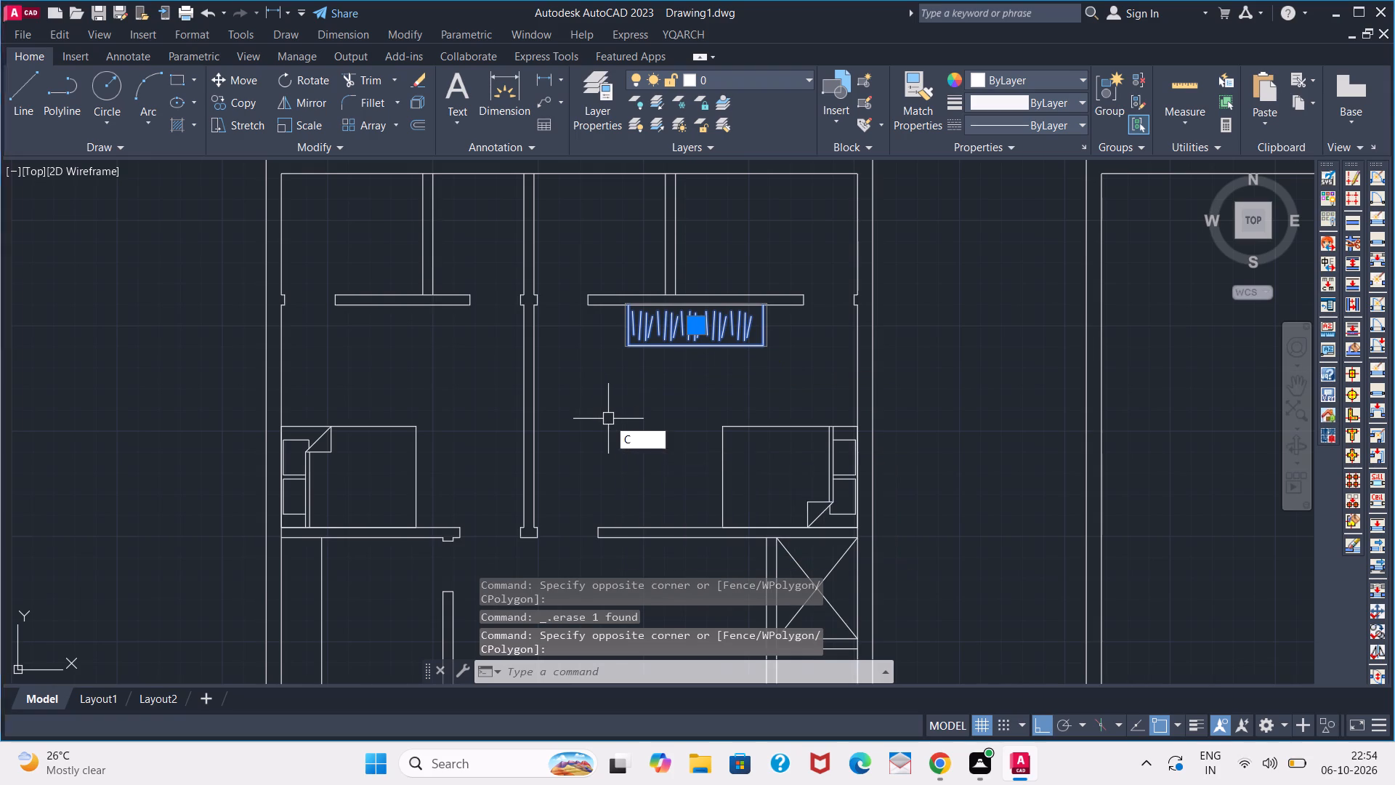
click(764, 307)
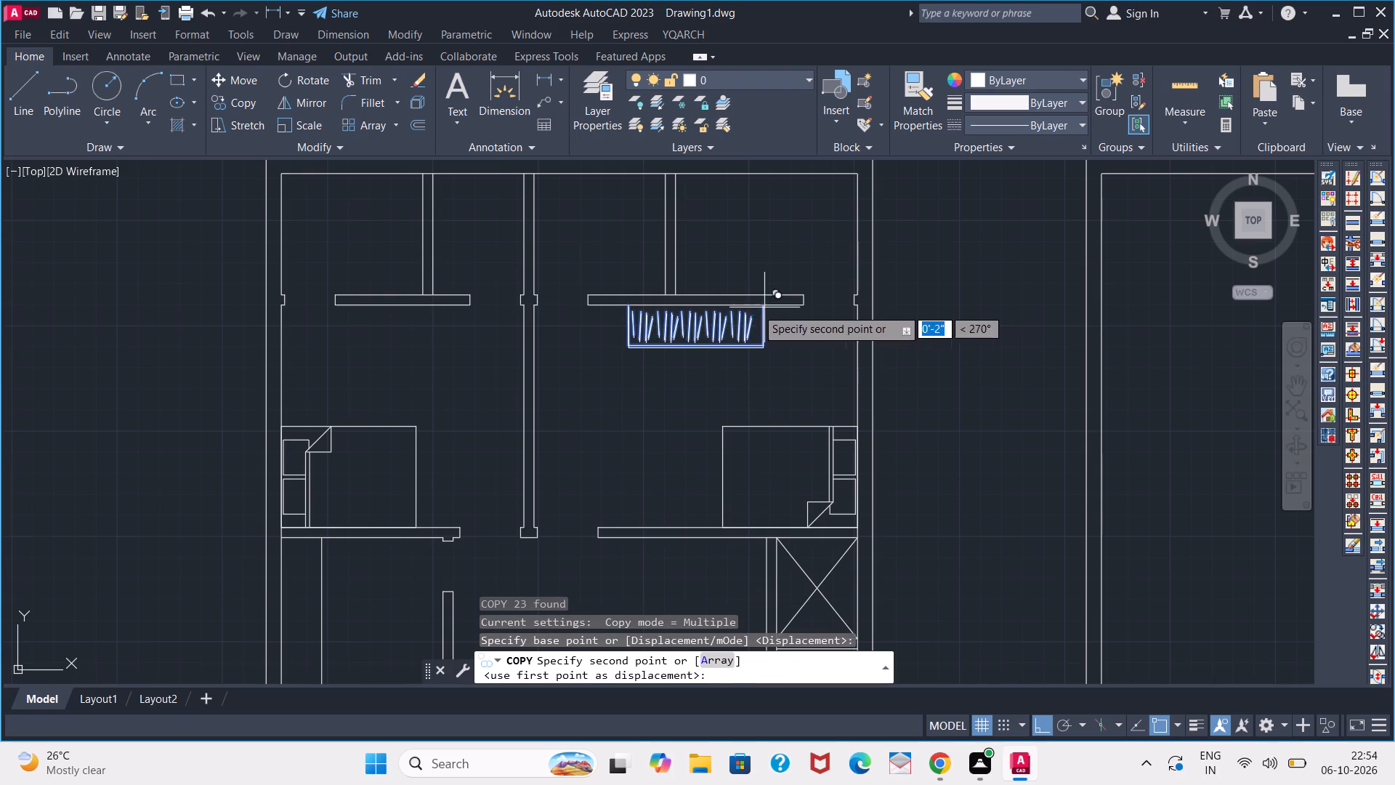
click(463, 310)
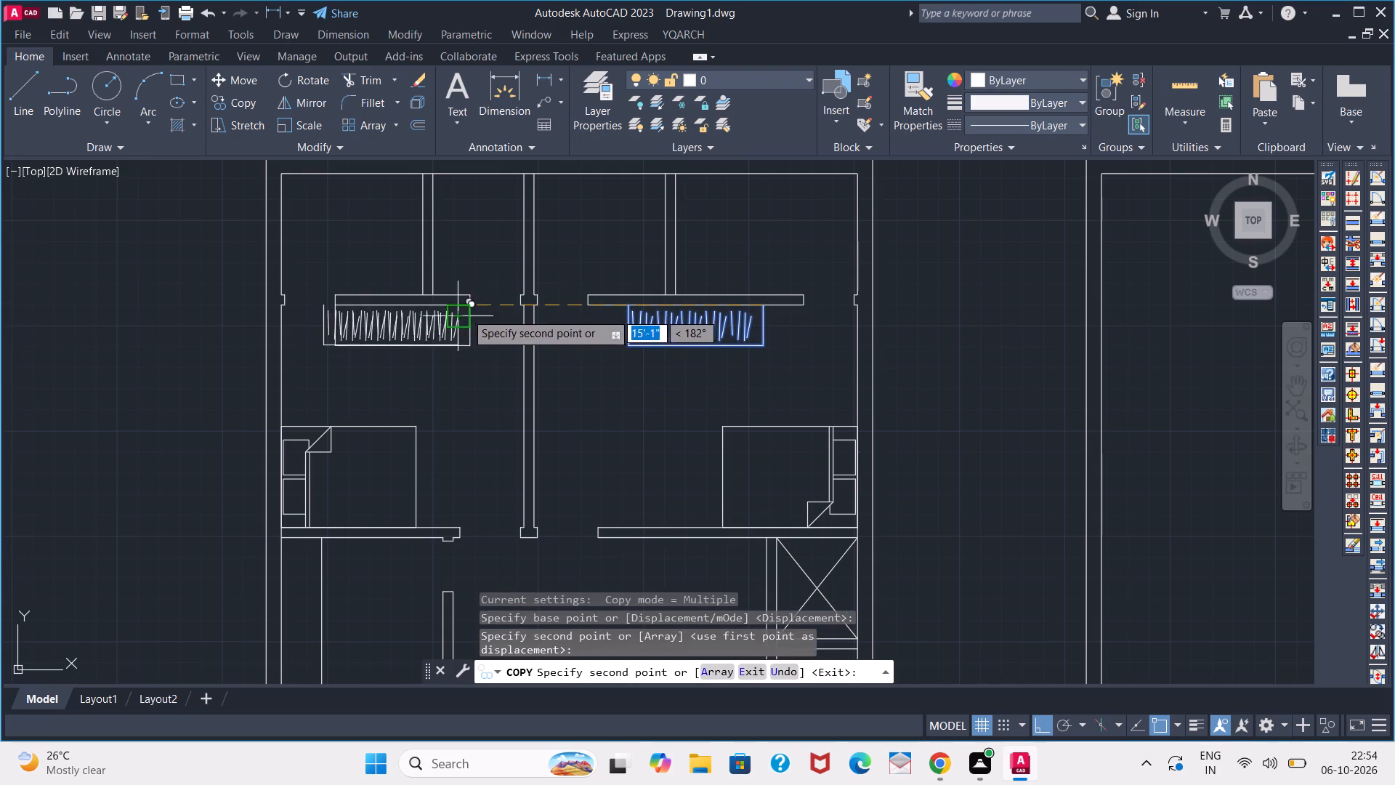
key(space)
With Ortho off, move the spare bed north of the plan into the southeast room's northeast corner, pillows against the east wall.
scroll(458, 398, down, 2)
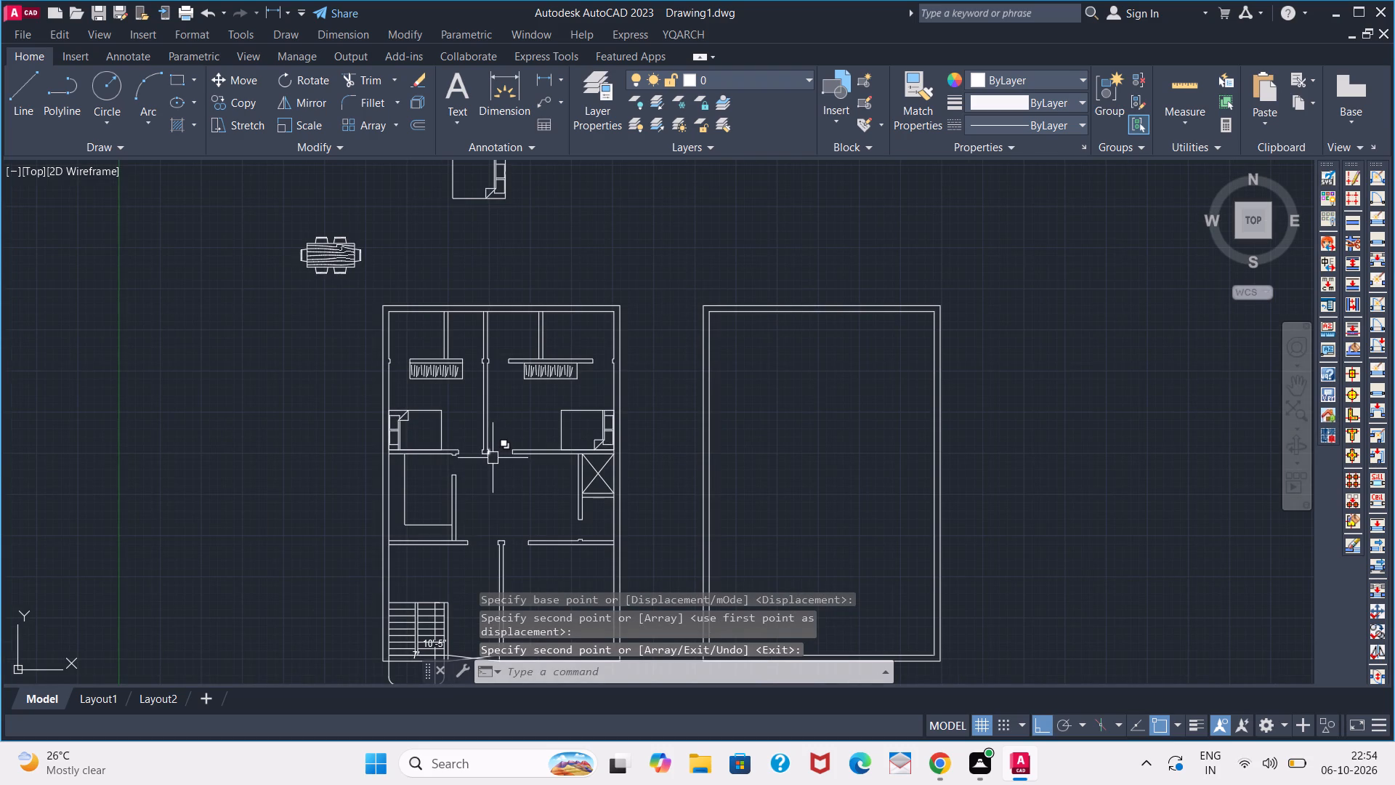
middle_drag(451, 445, 333, 269)
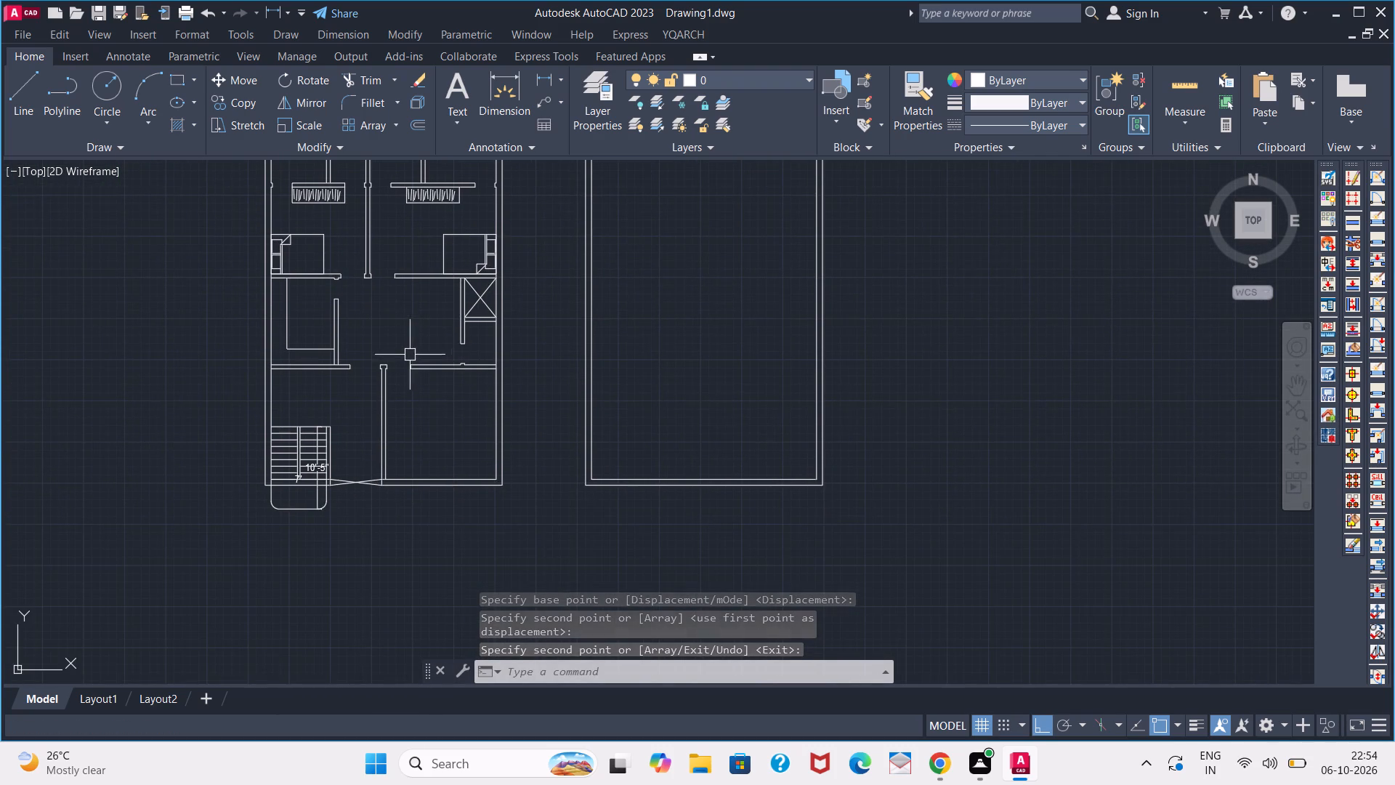
scroll(398, 345, down, 1)
middle_drag(395, 295, 366, 350)
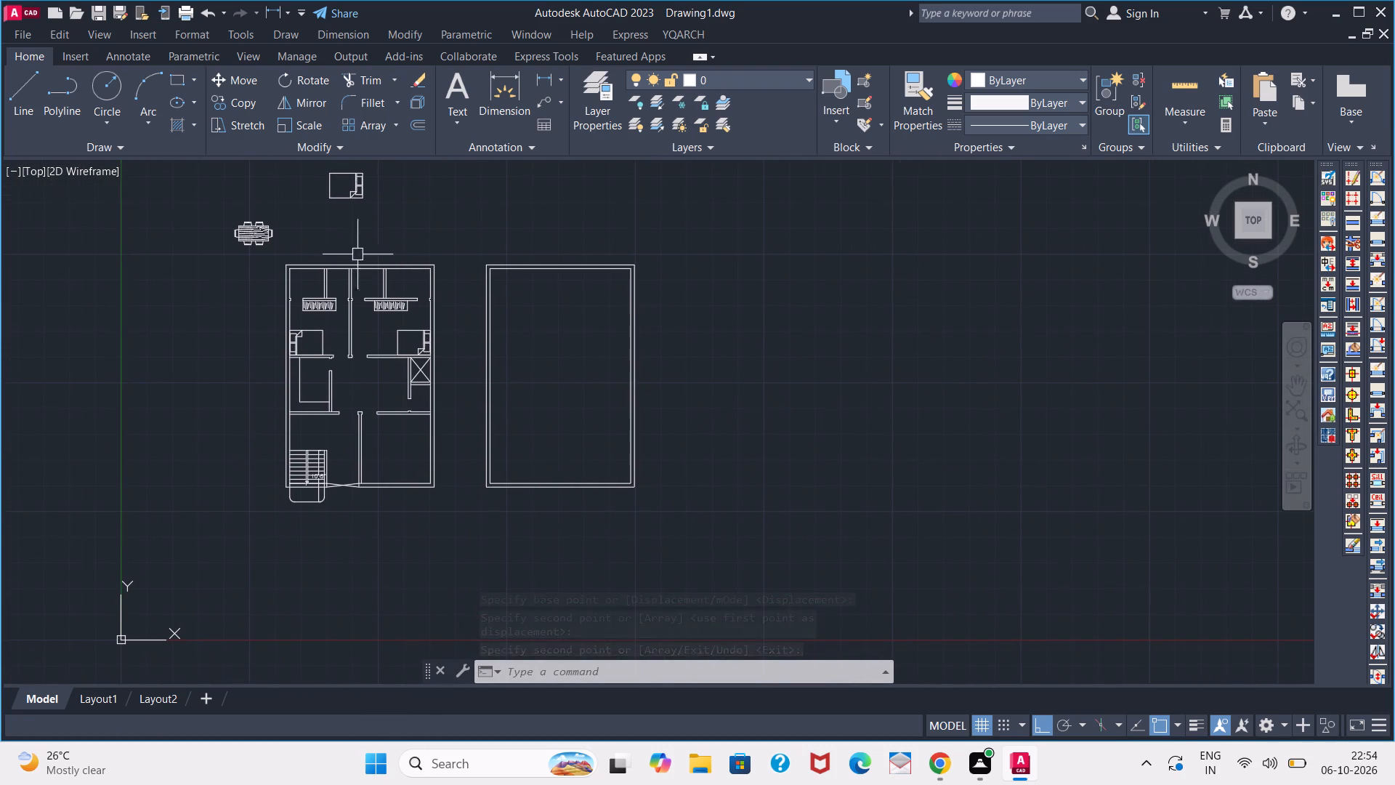
click(357, 199)
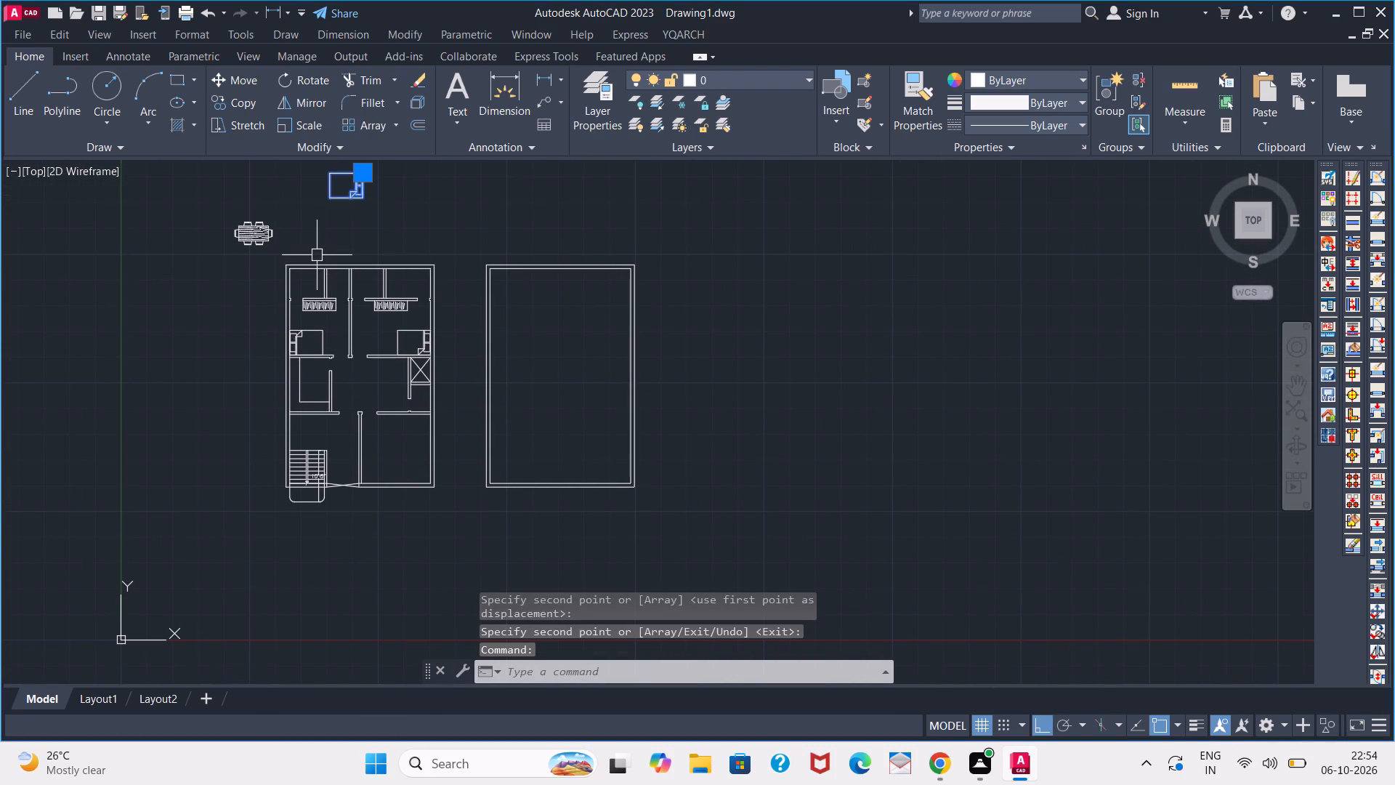
key(m)
key(Return)
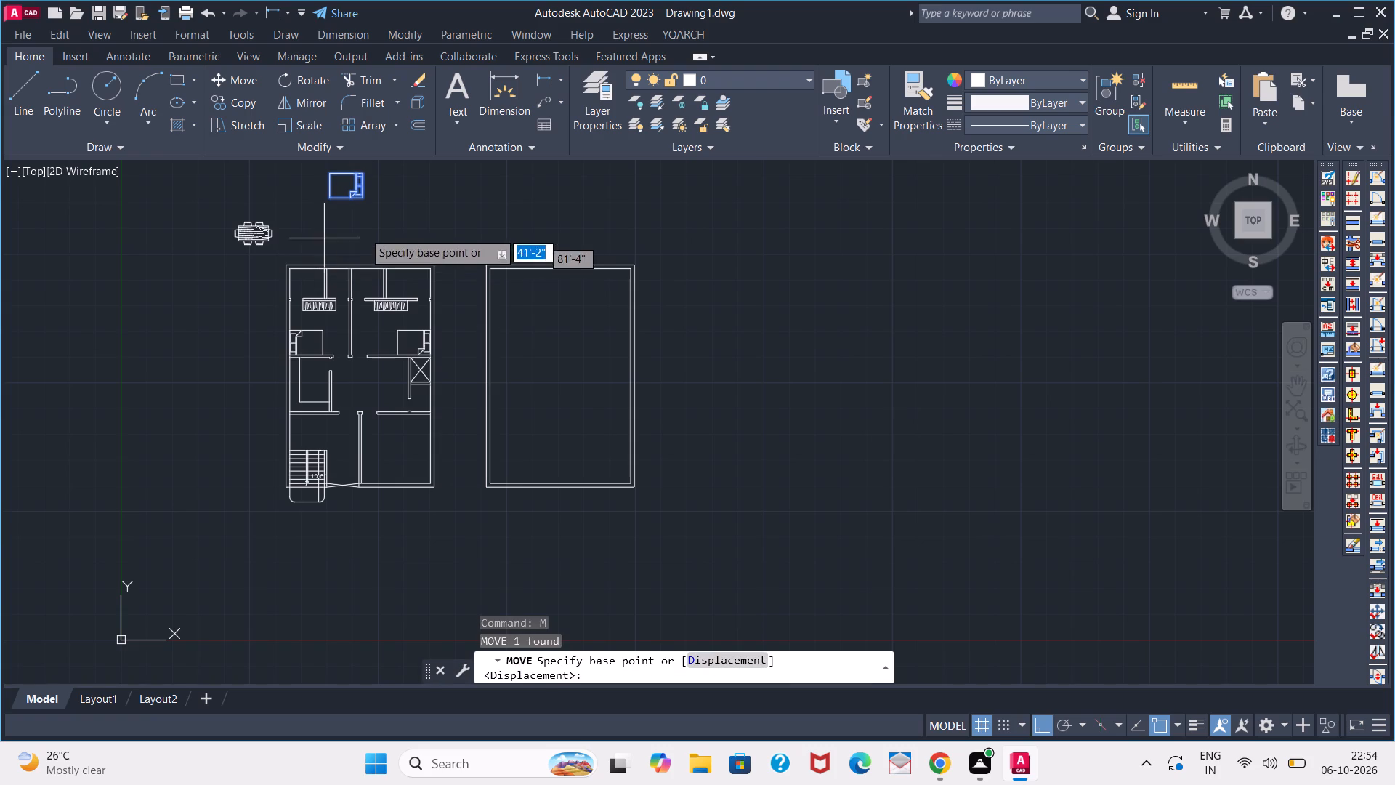
click(368, 172)
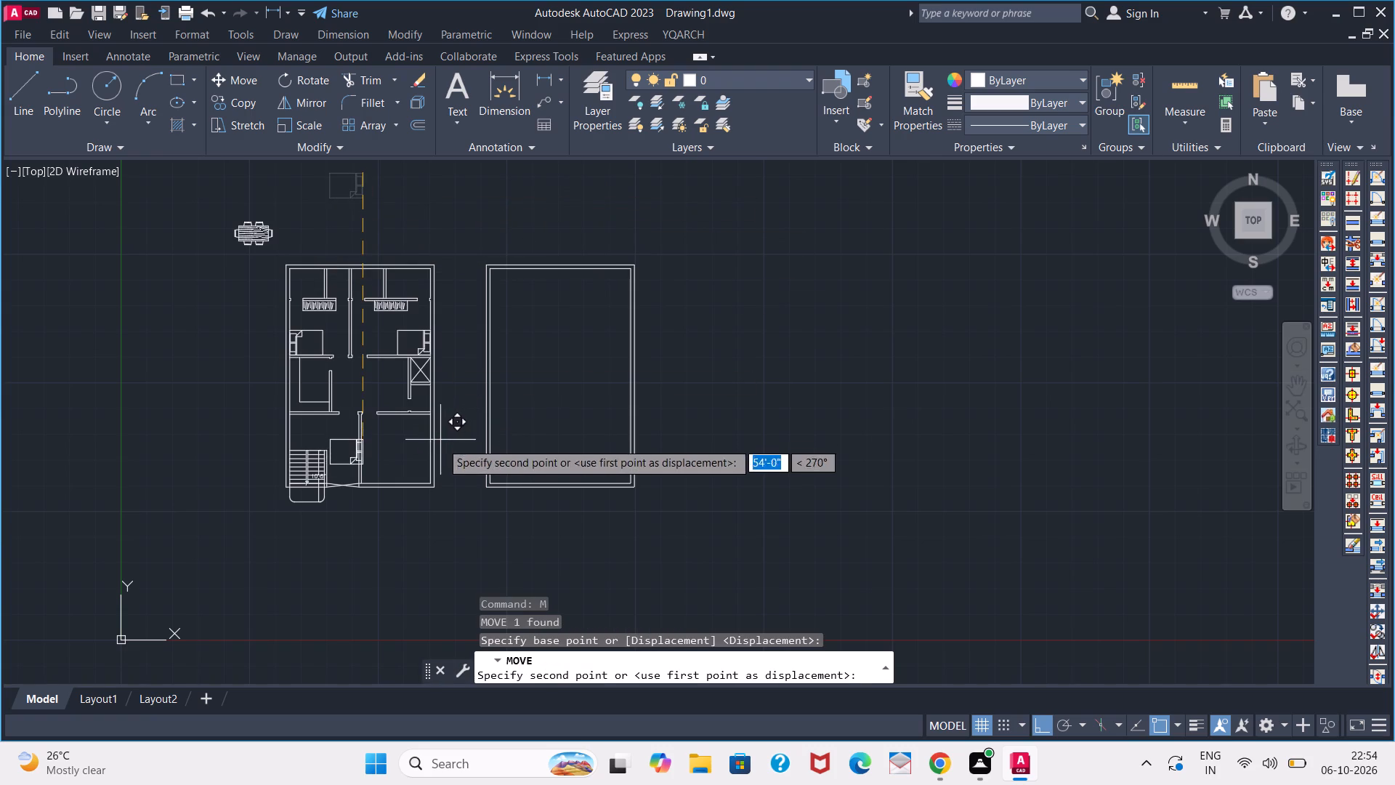
click(1036, 723)
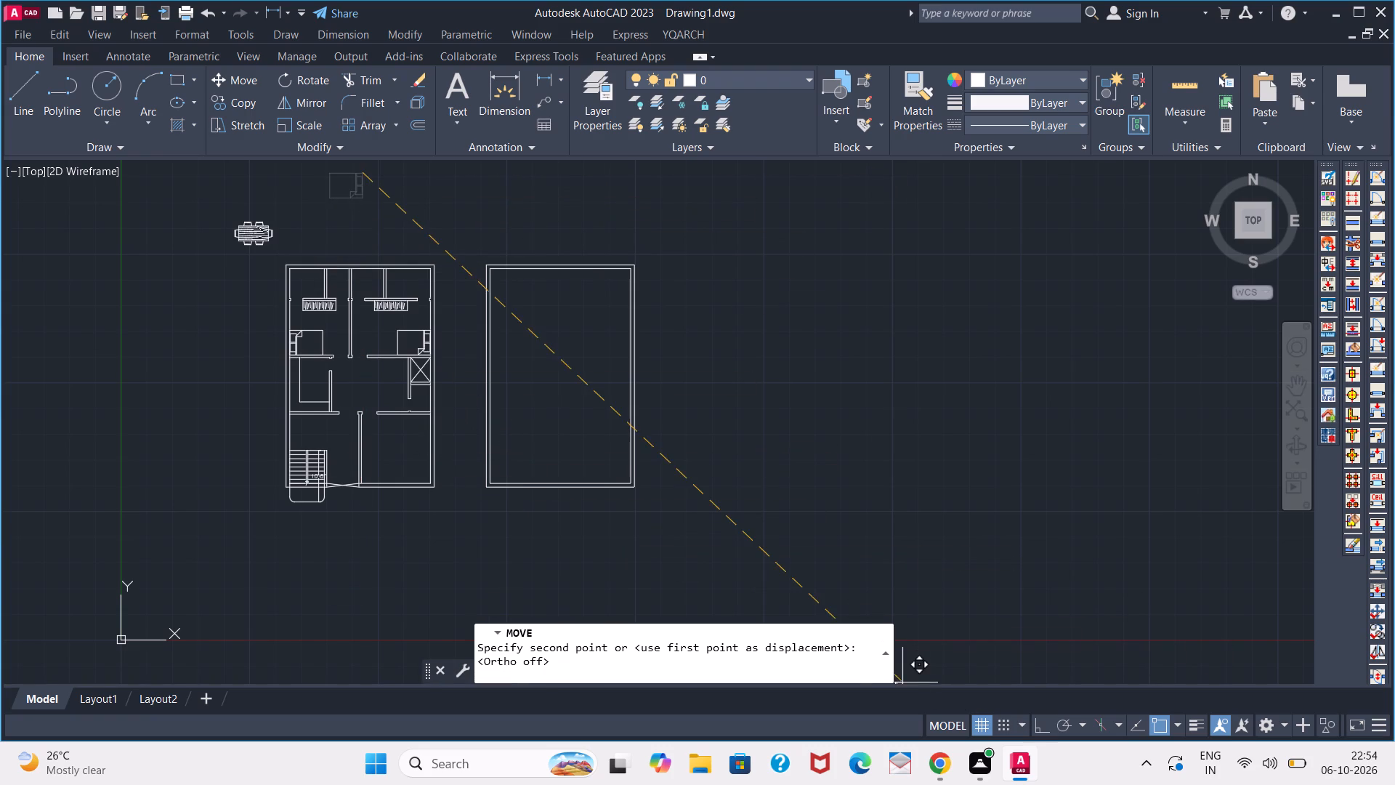
scroll(400, 448, up, 2)
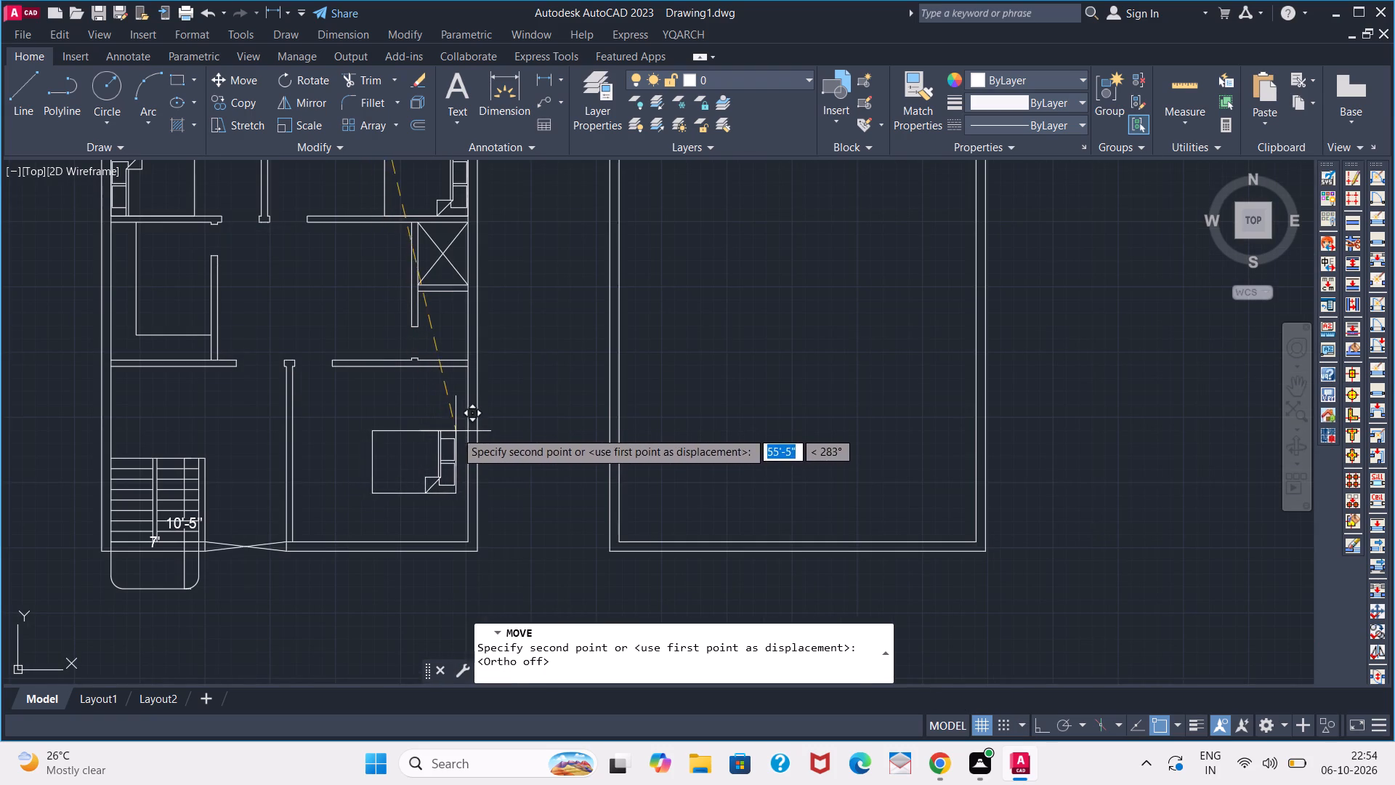
click(460, 376)
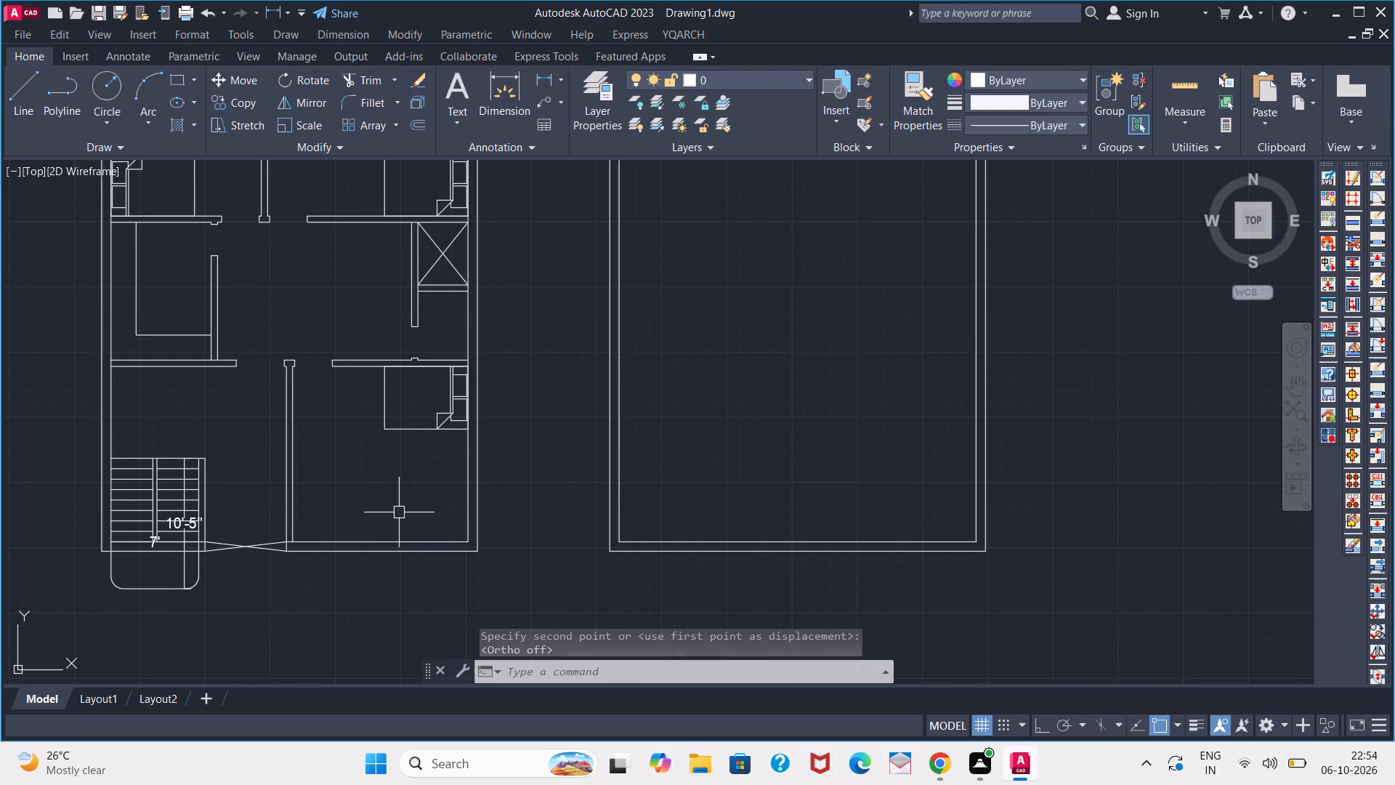
Offset the inner south wall line of the southeast bedroom 2' north into the room.
scroll(371, 505, down, 1)
middle_drag(356, 493, 360, 520)
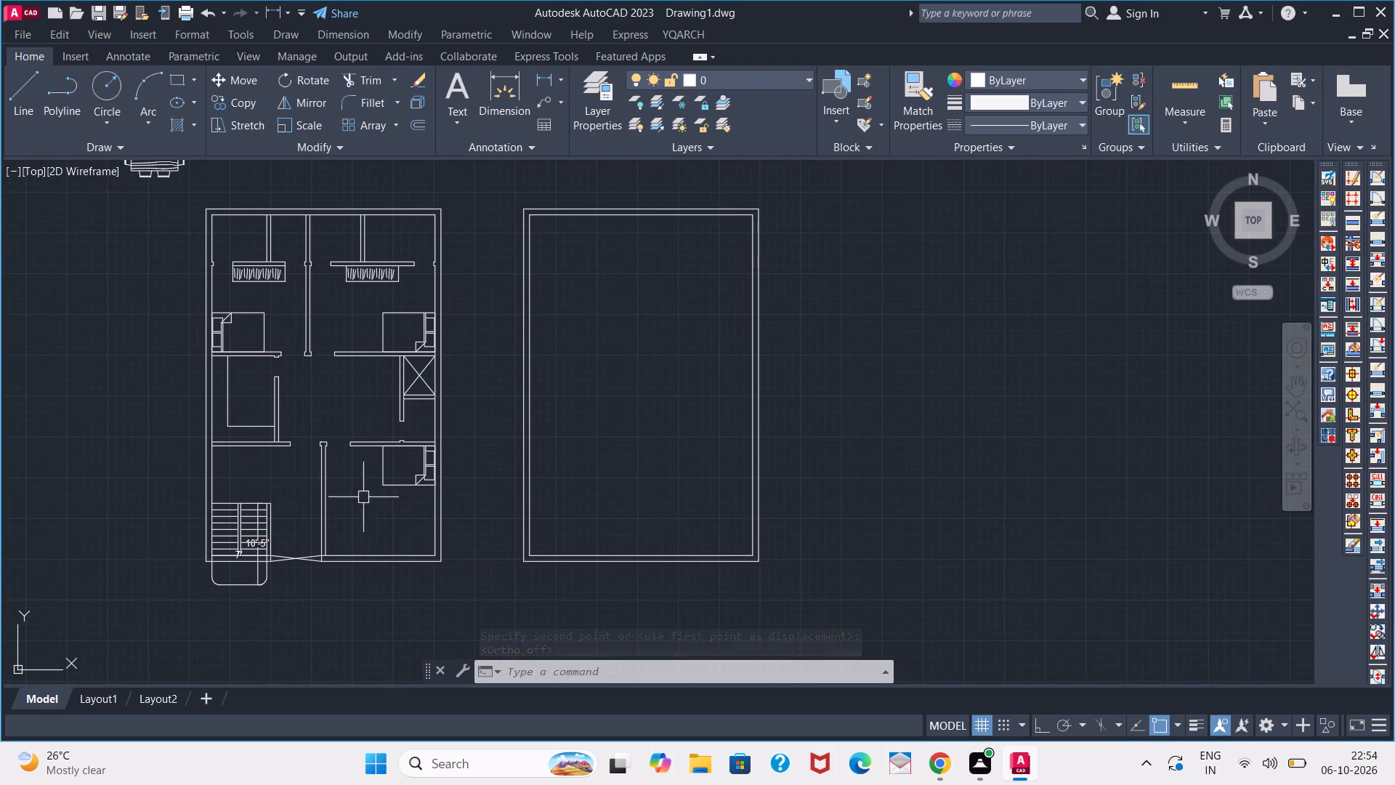
scroll(383, 528, up, 1)
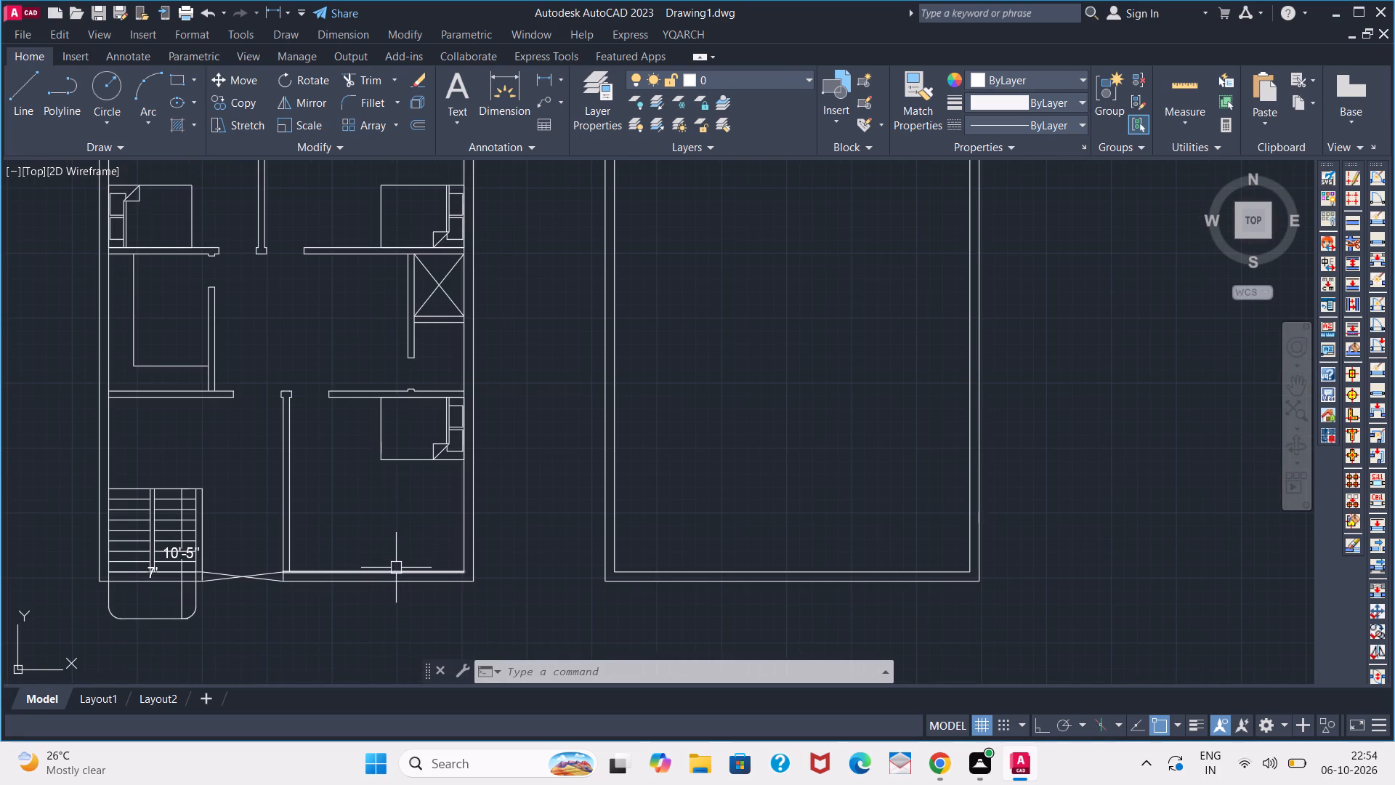
key(o)
key(Return)
key(2)
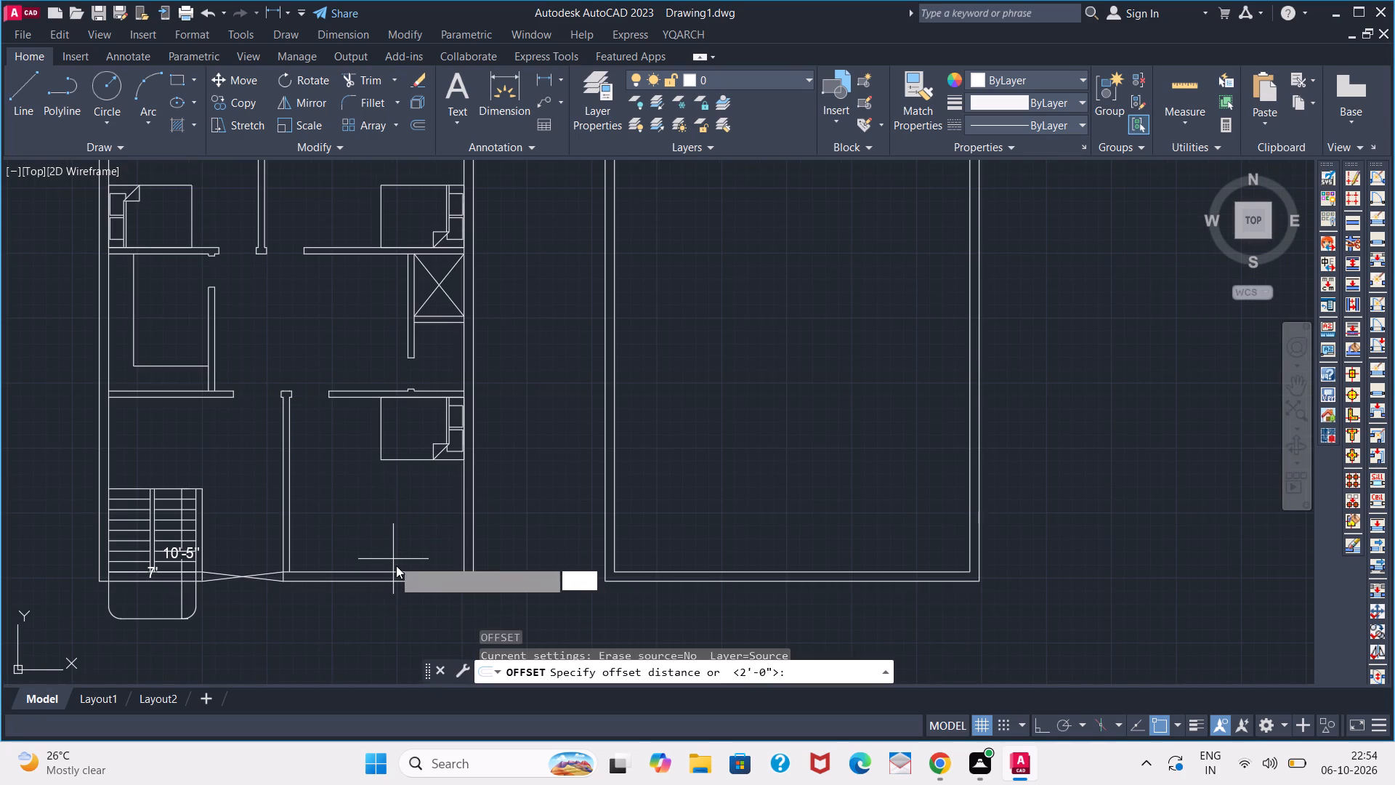
key(apostrophe)
key(Return)
click(394, 572)
click(396, 531)
key(space)
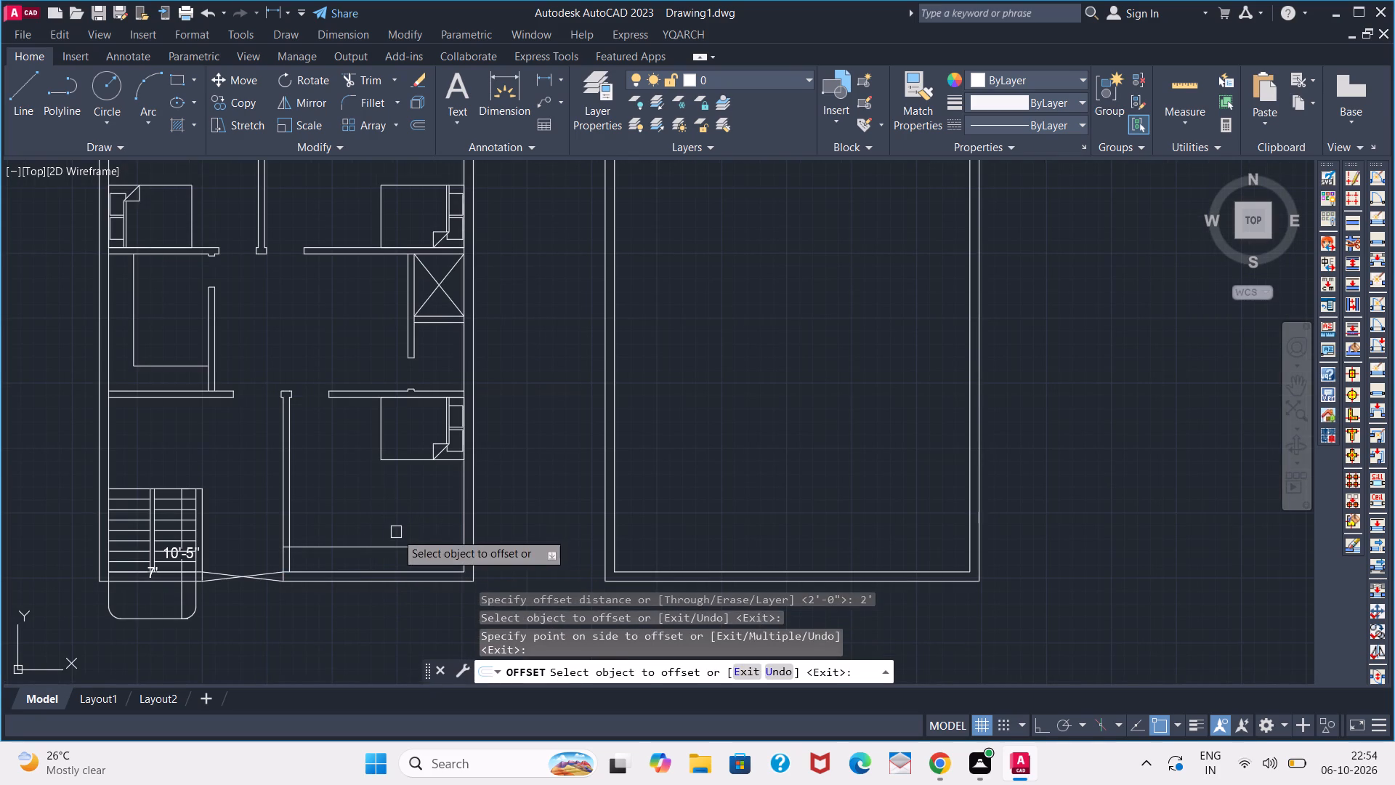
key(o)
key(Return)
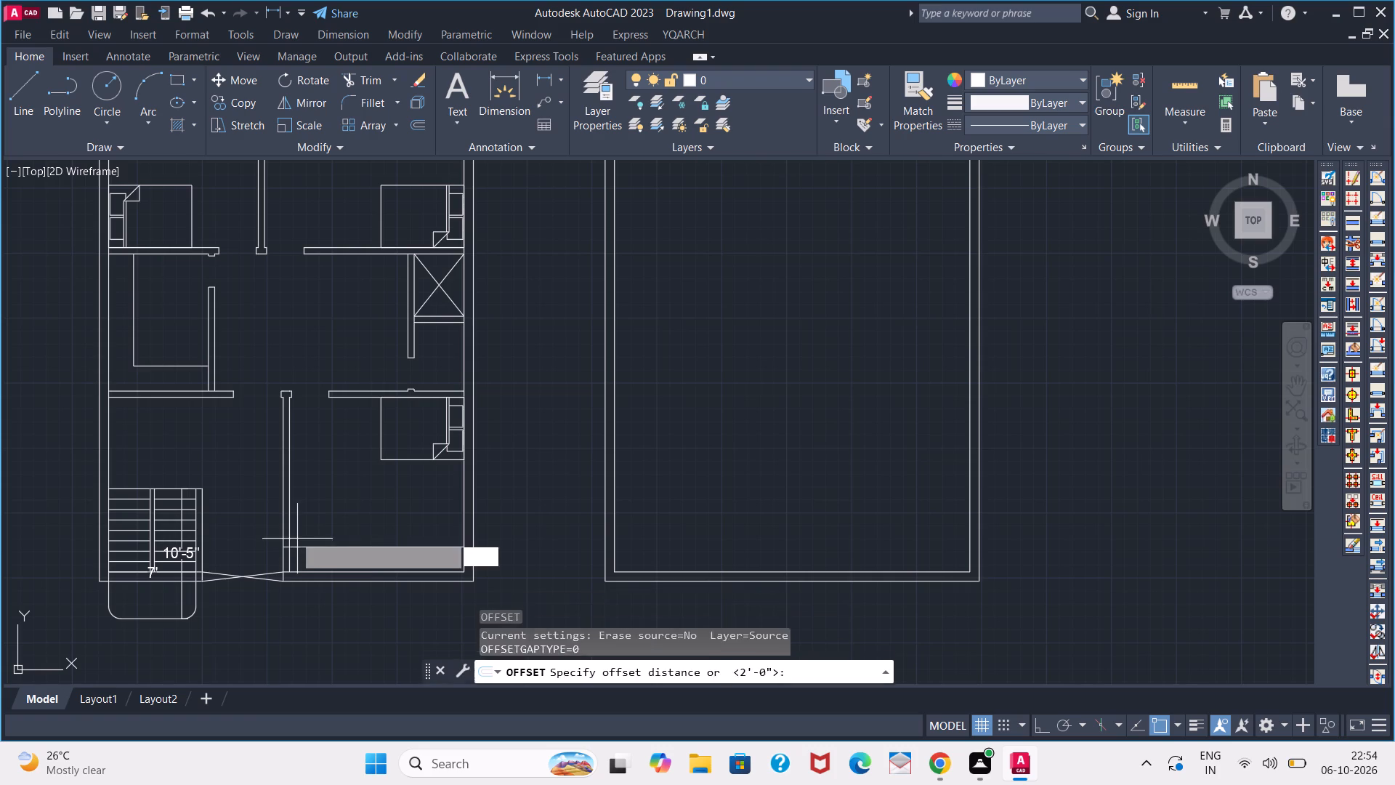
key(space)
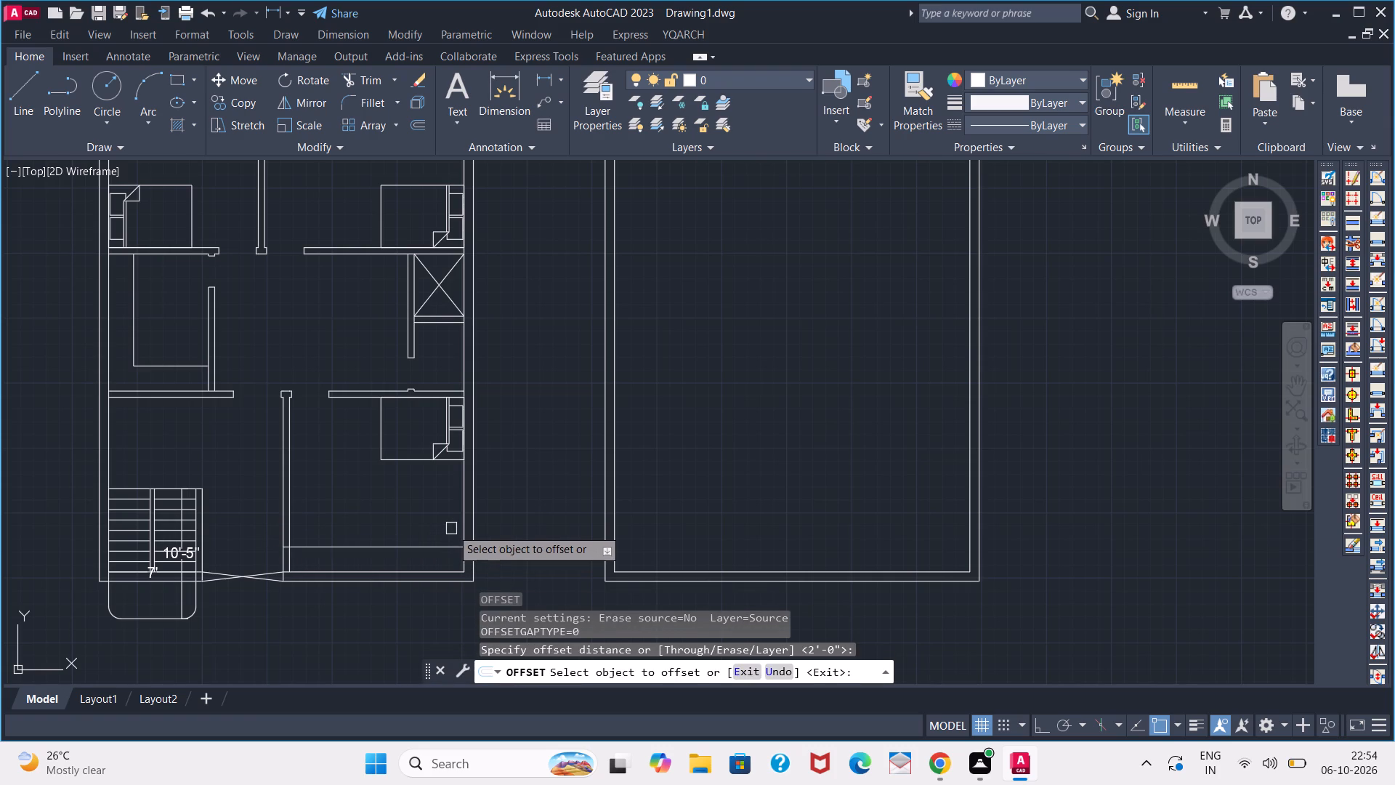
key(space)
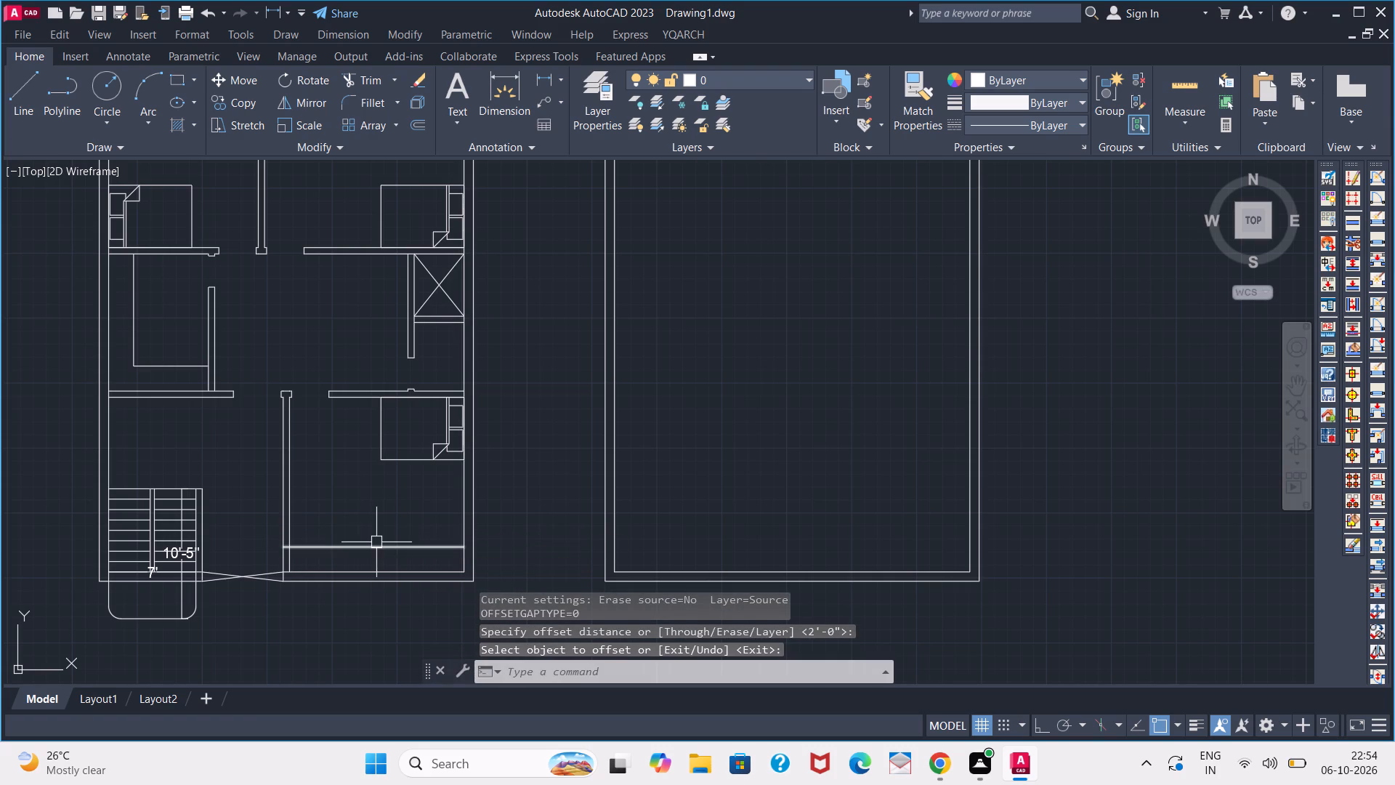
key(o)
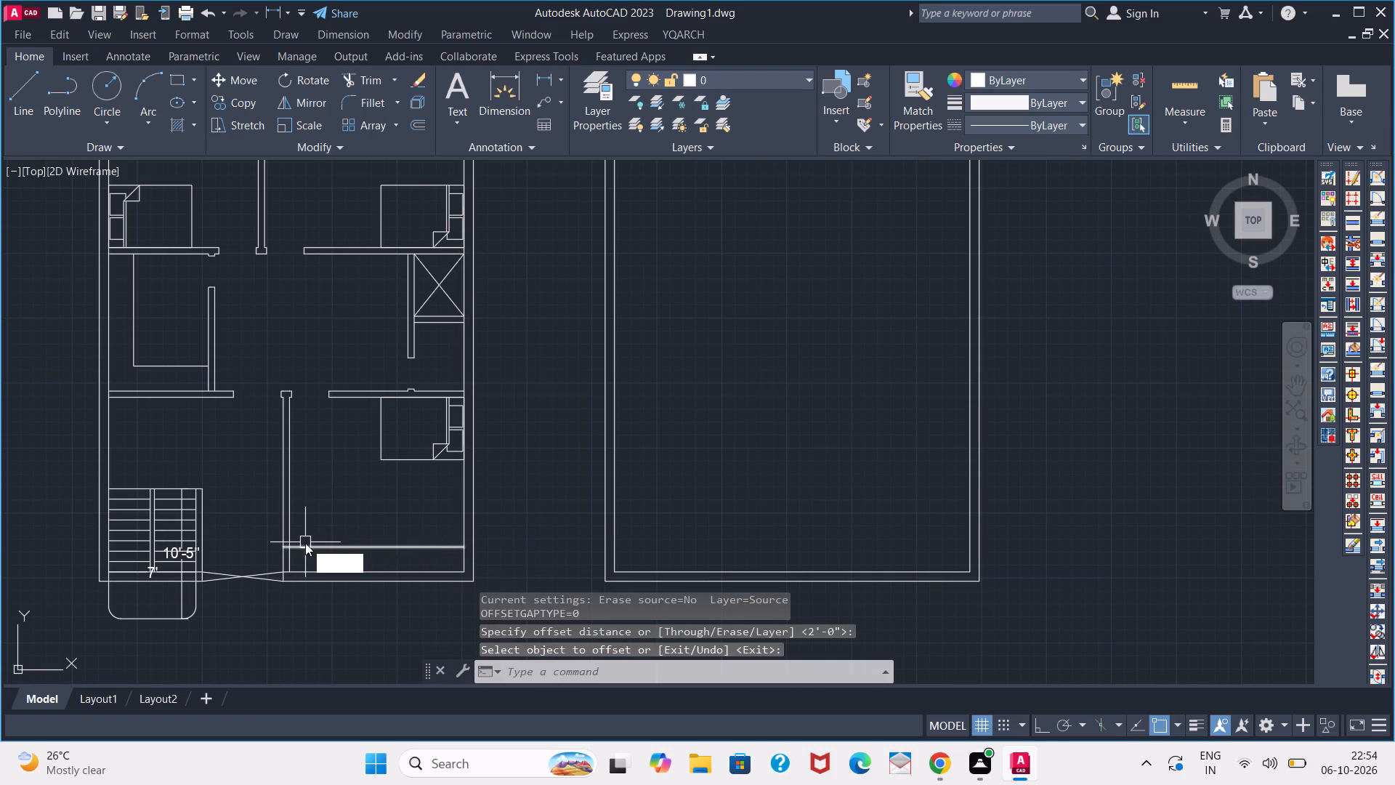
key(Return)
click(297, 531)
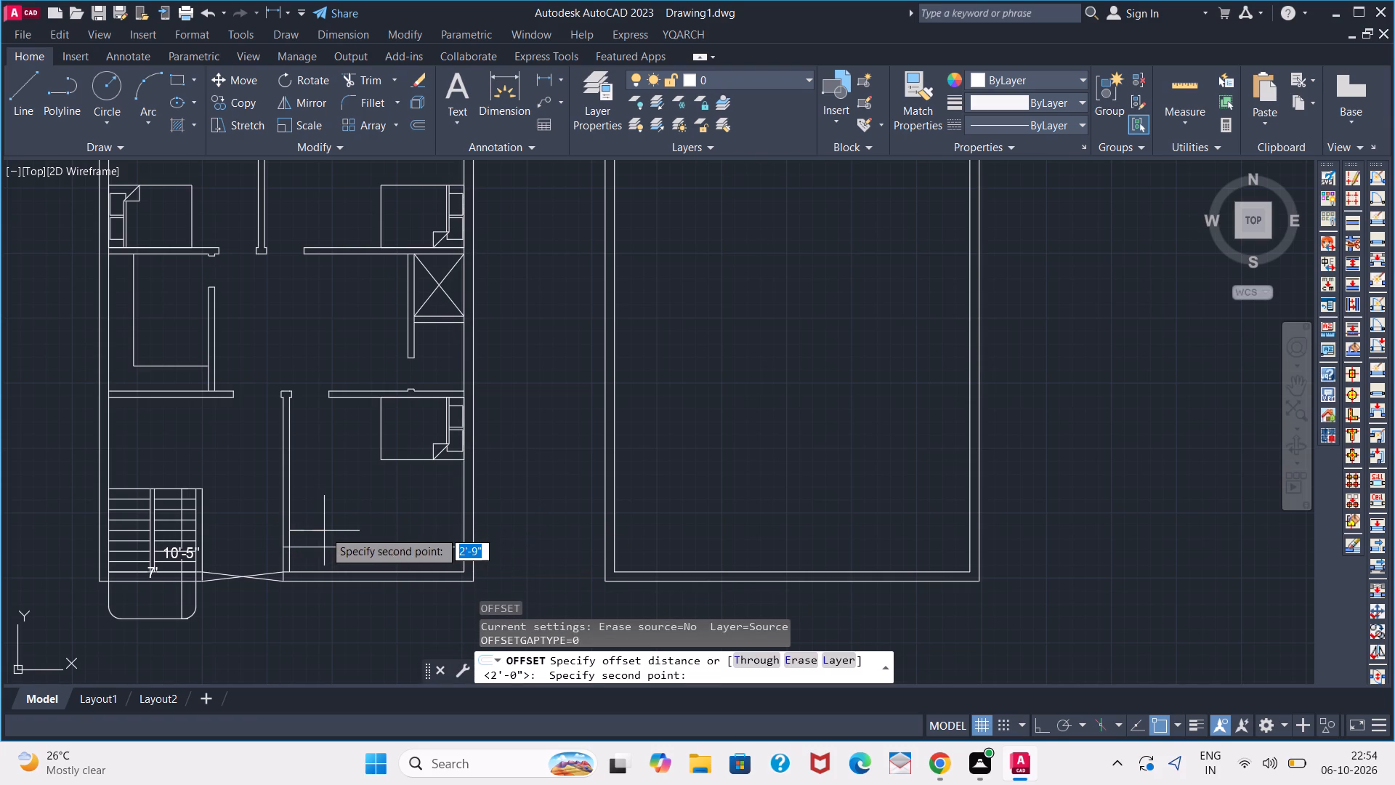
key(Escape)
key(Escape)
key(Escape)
Offset the east face of the southeast bedroom's west partition 7' east into the room.
key(o)
key(Return)
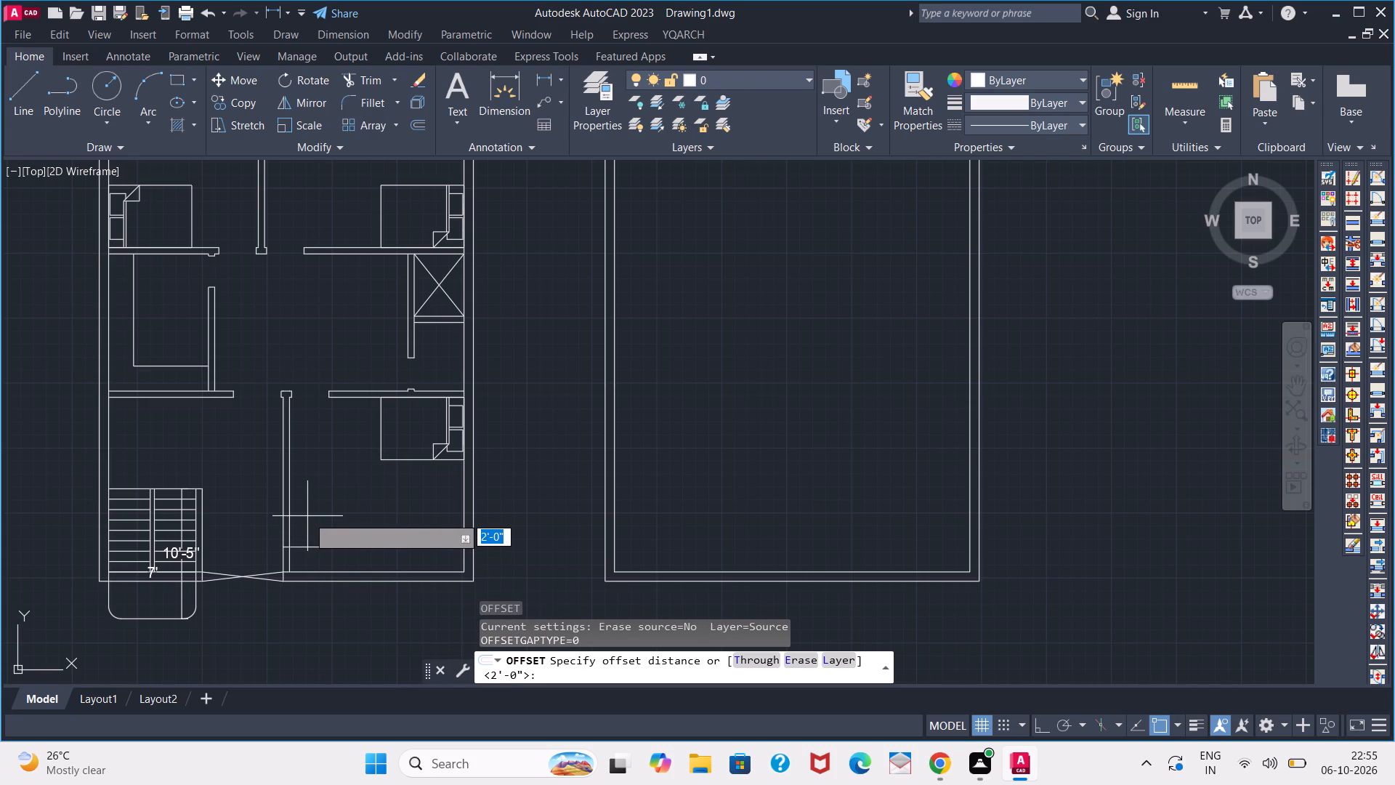
text(7')
key(Return)
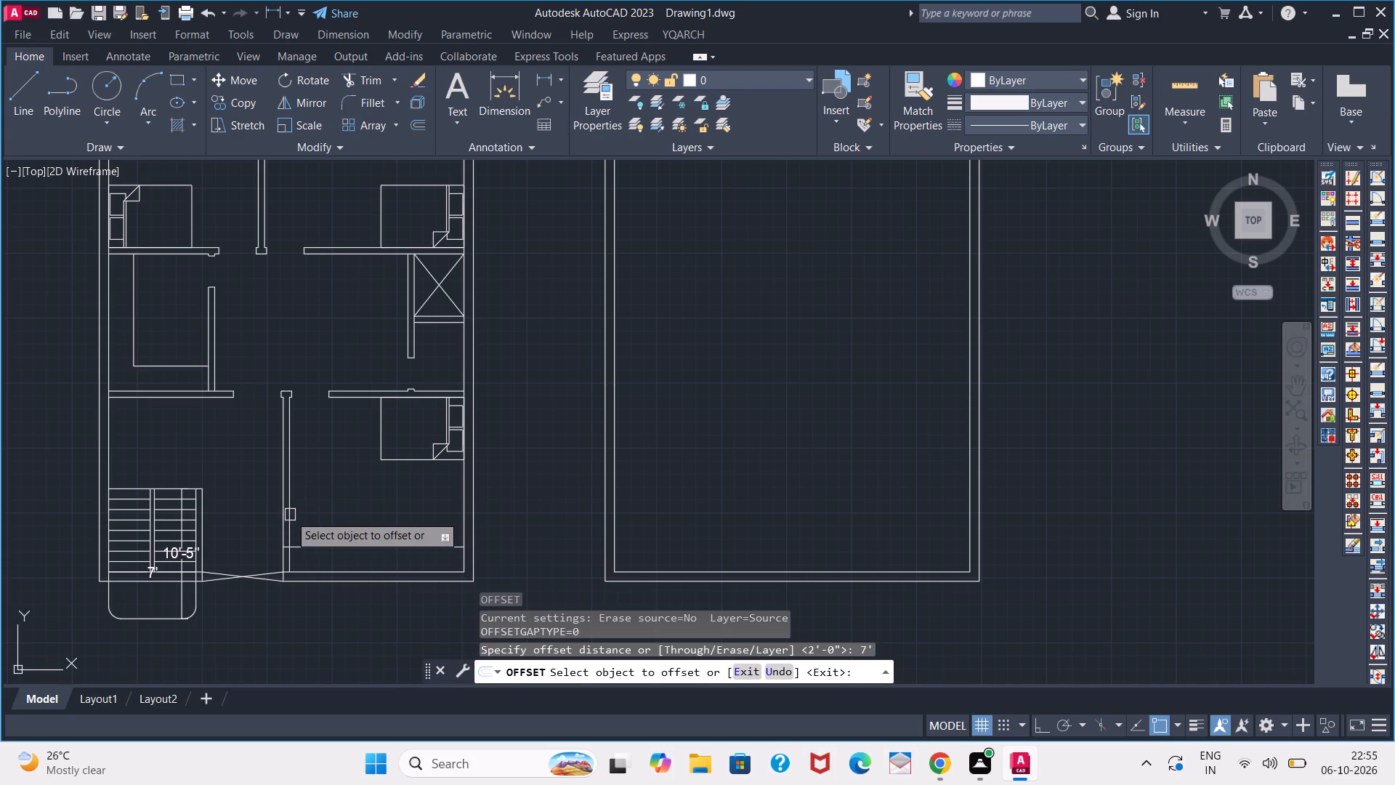
click(288, 514)
click(351, 518)
key(space)
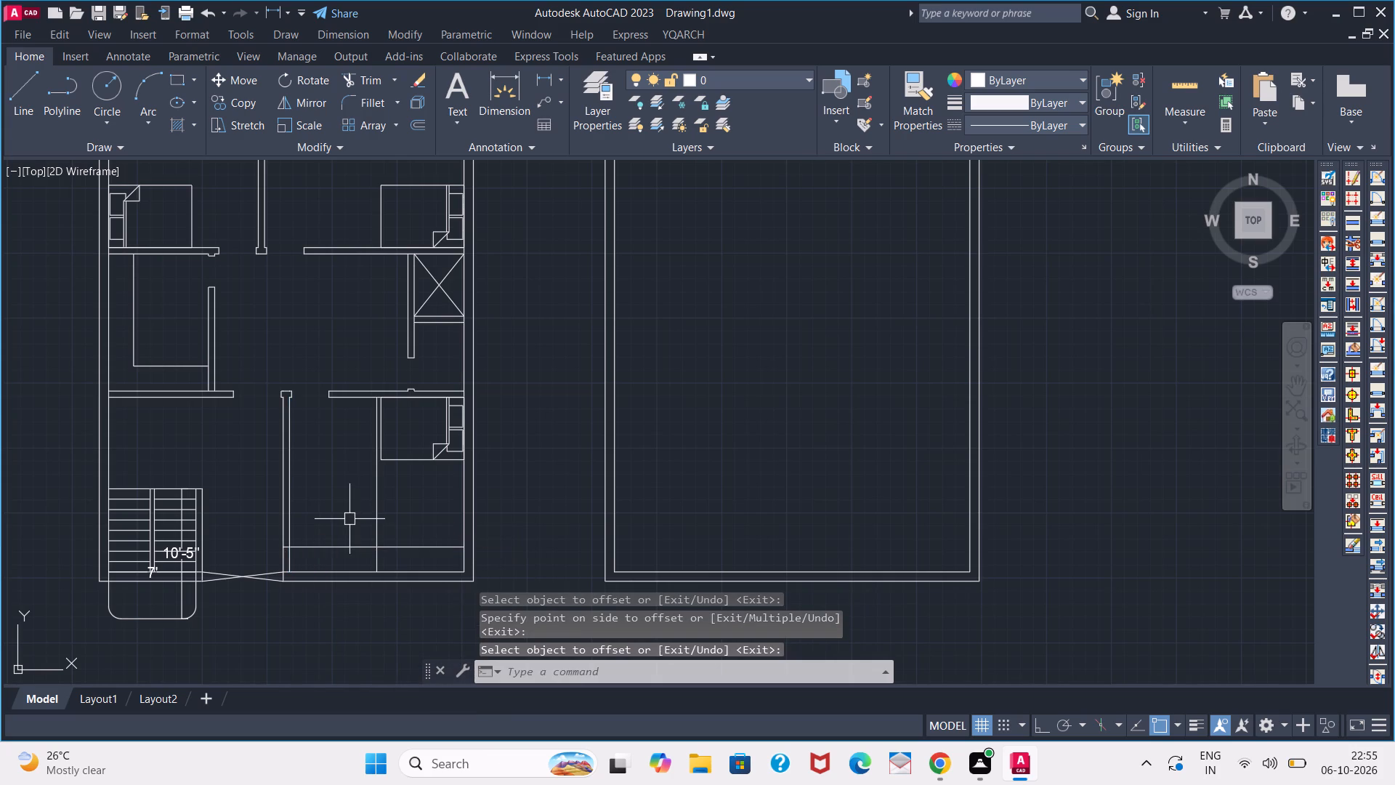
Trim the excess of both offset lines, leaving a rectangular wardrobe outline in the southeast bedroom's southeast corner.
scroll(373, 503, up, 1)
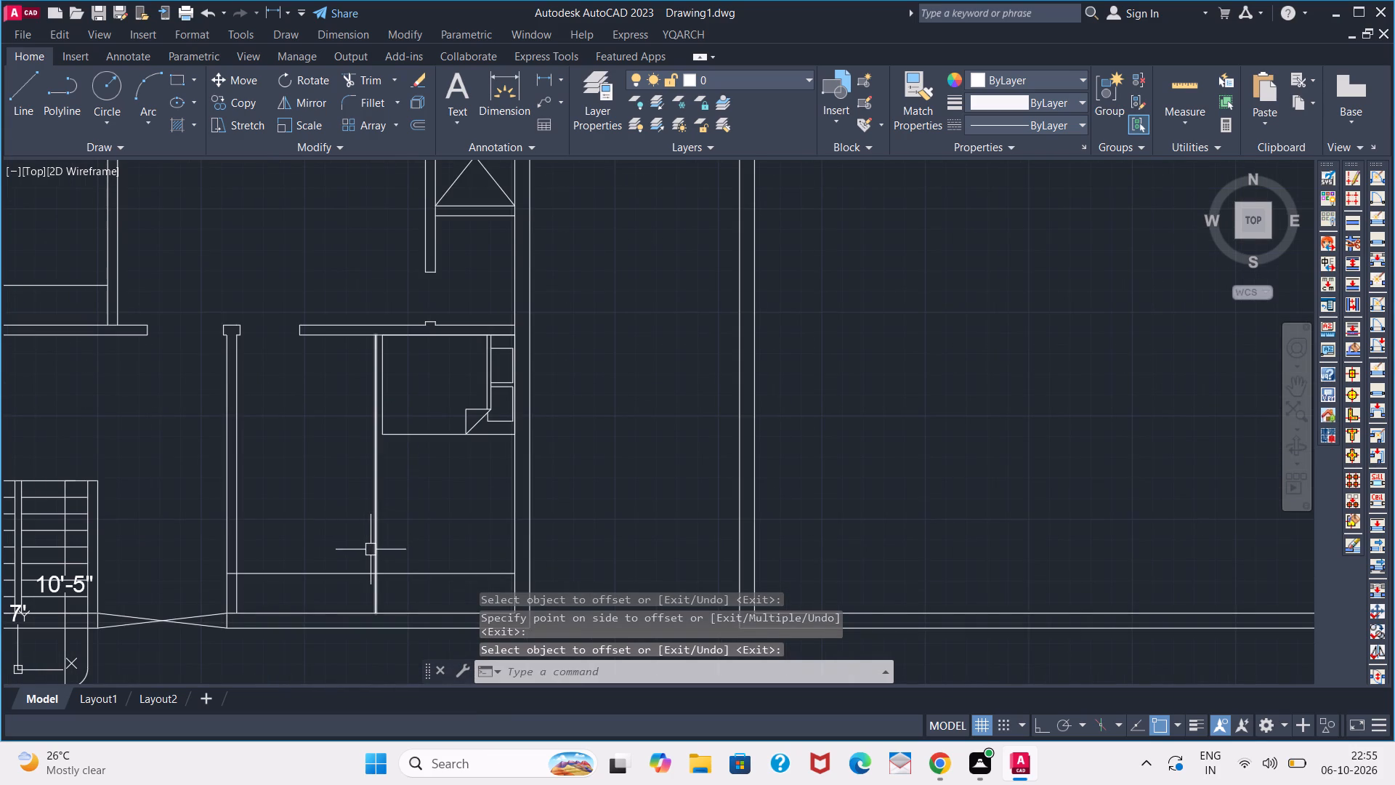
text(TR)
key(space)
click(350, 568)
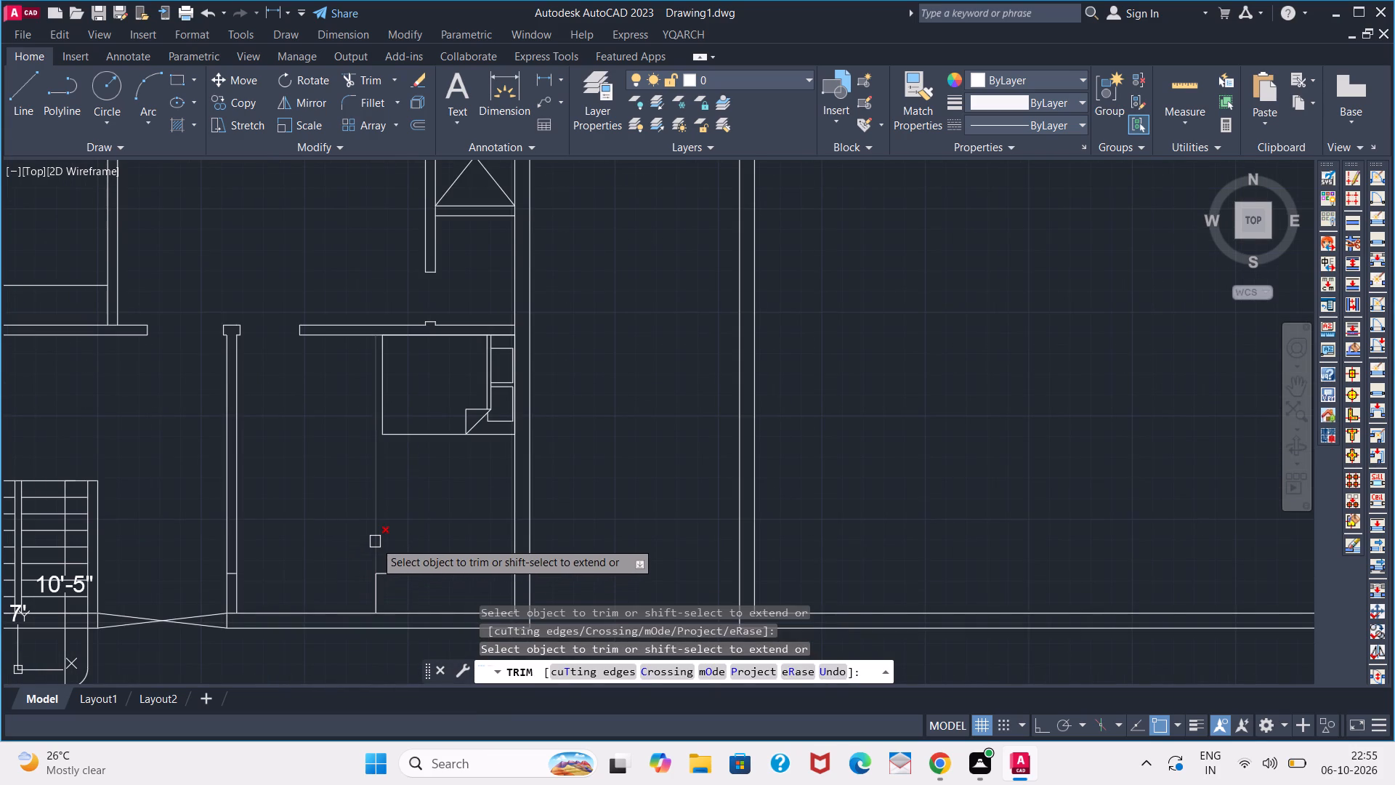
click(375, 542)
key(space)
scroll(227, 571, up, 2)
key(space)
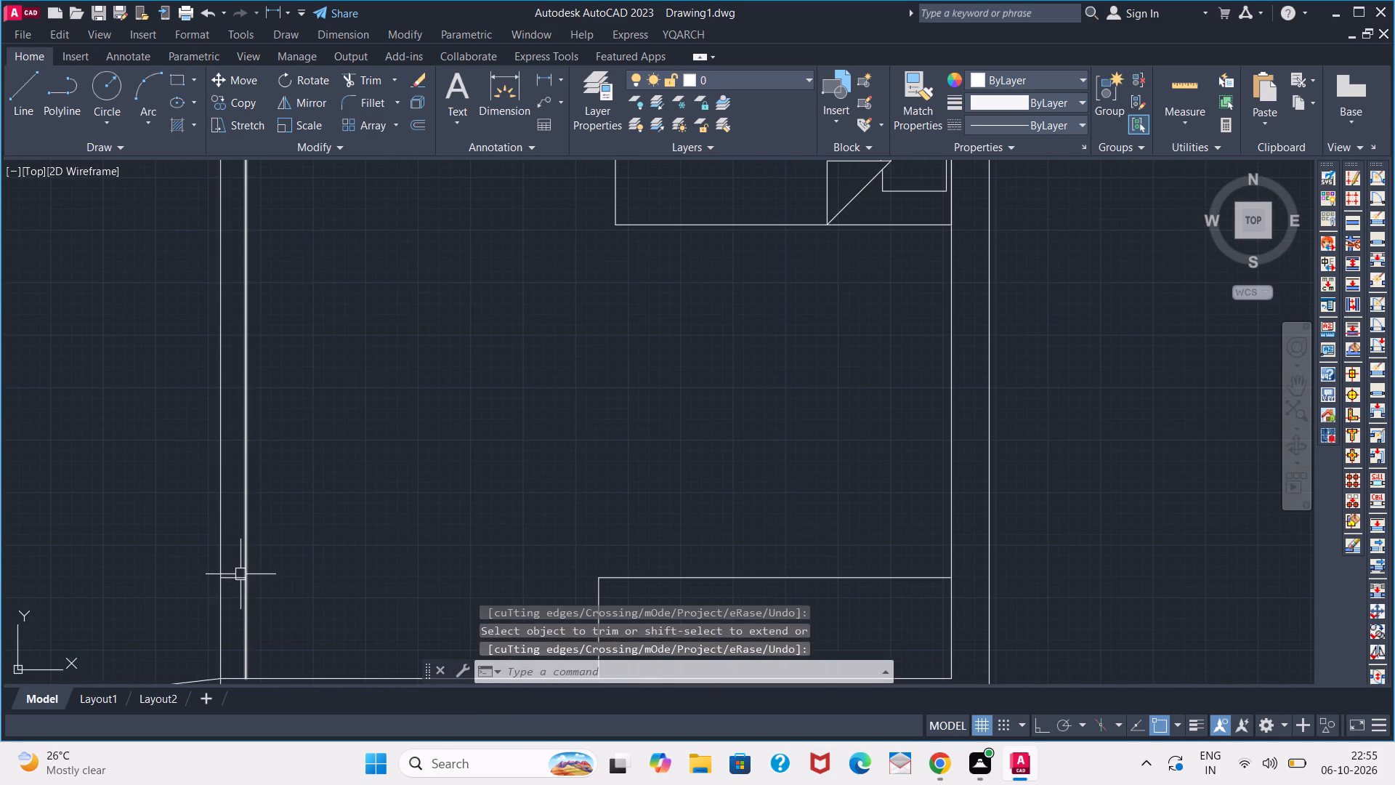
click(236, 576)
key(space)
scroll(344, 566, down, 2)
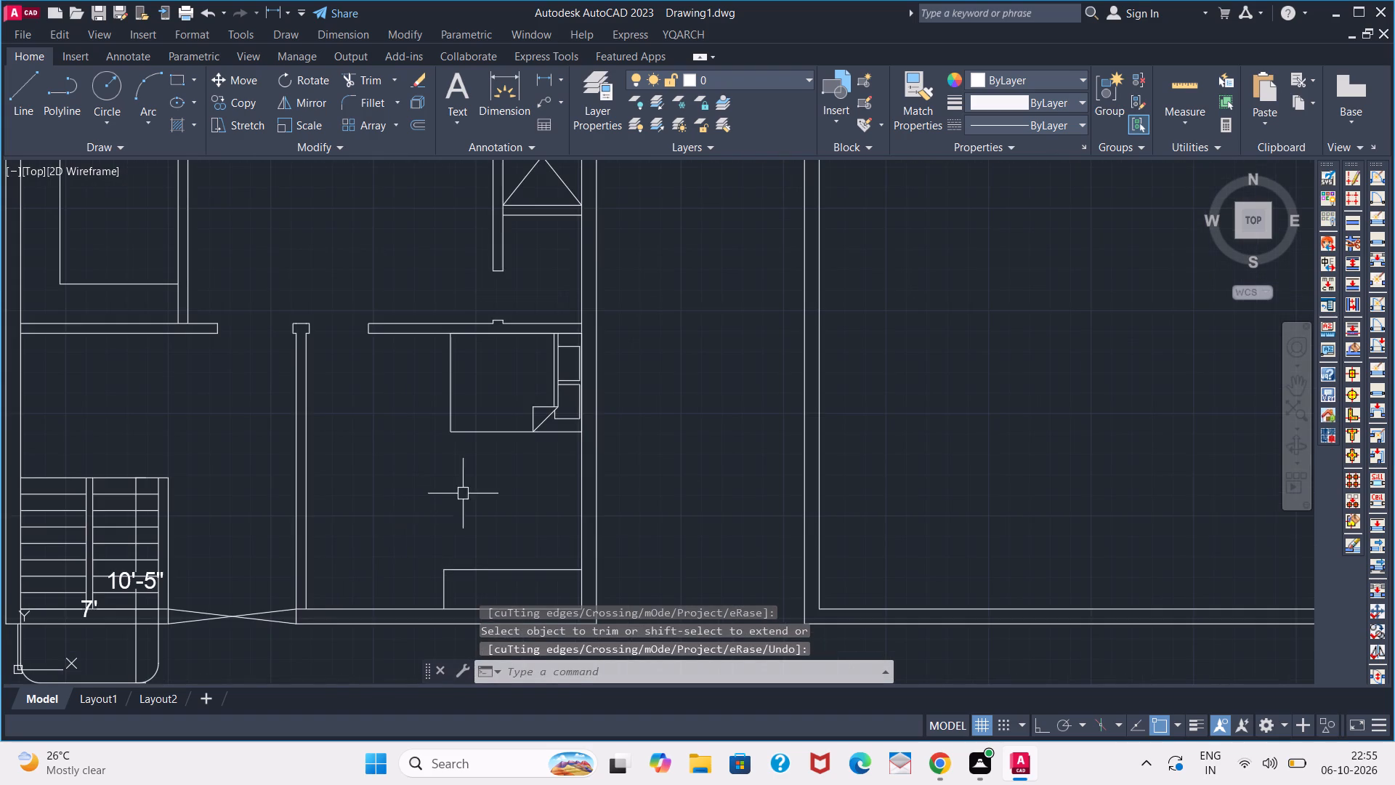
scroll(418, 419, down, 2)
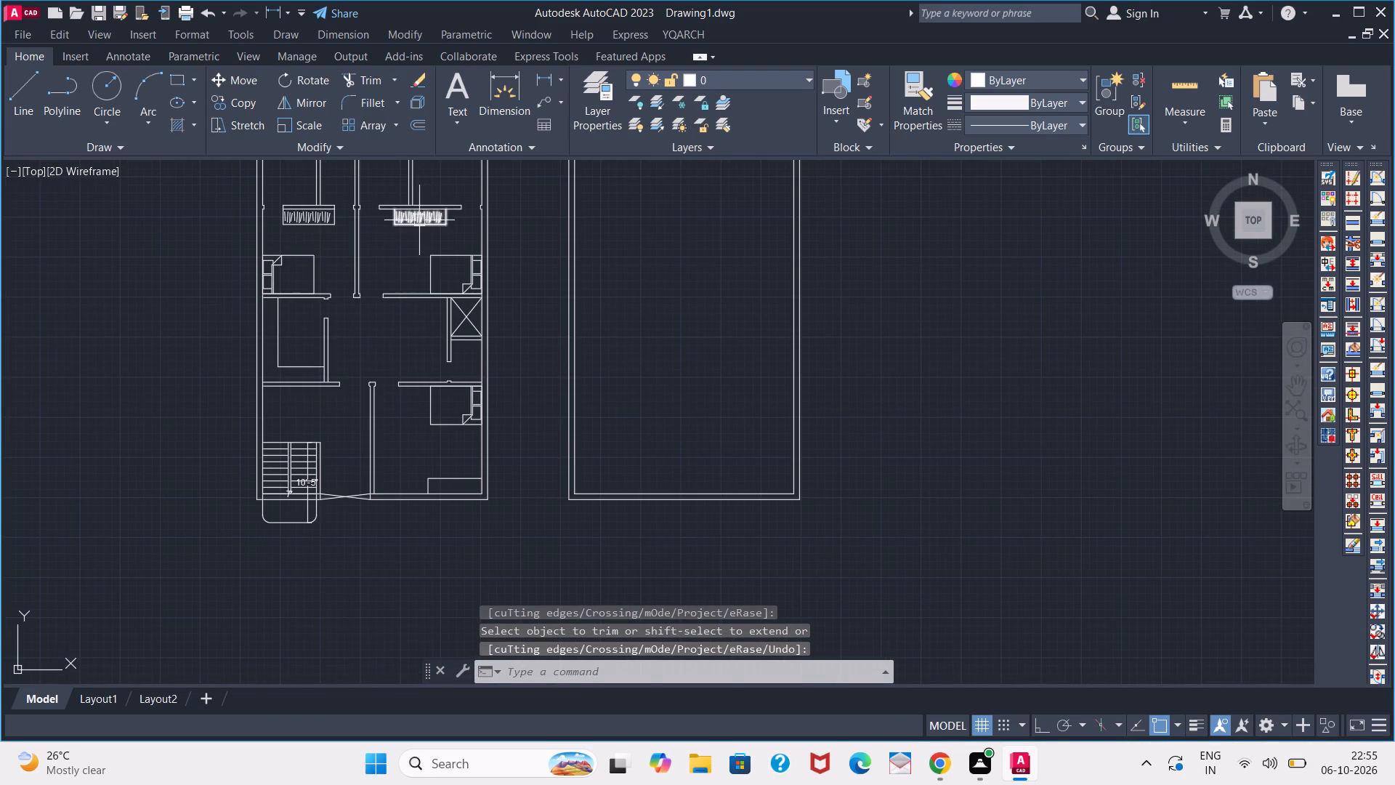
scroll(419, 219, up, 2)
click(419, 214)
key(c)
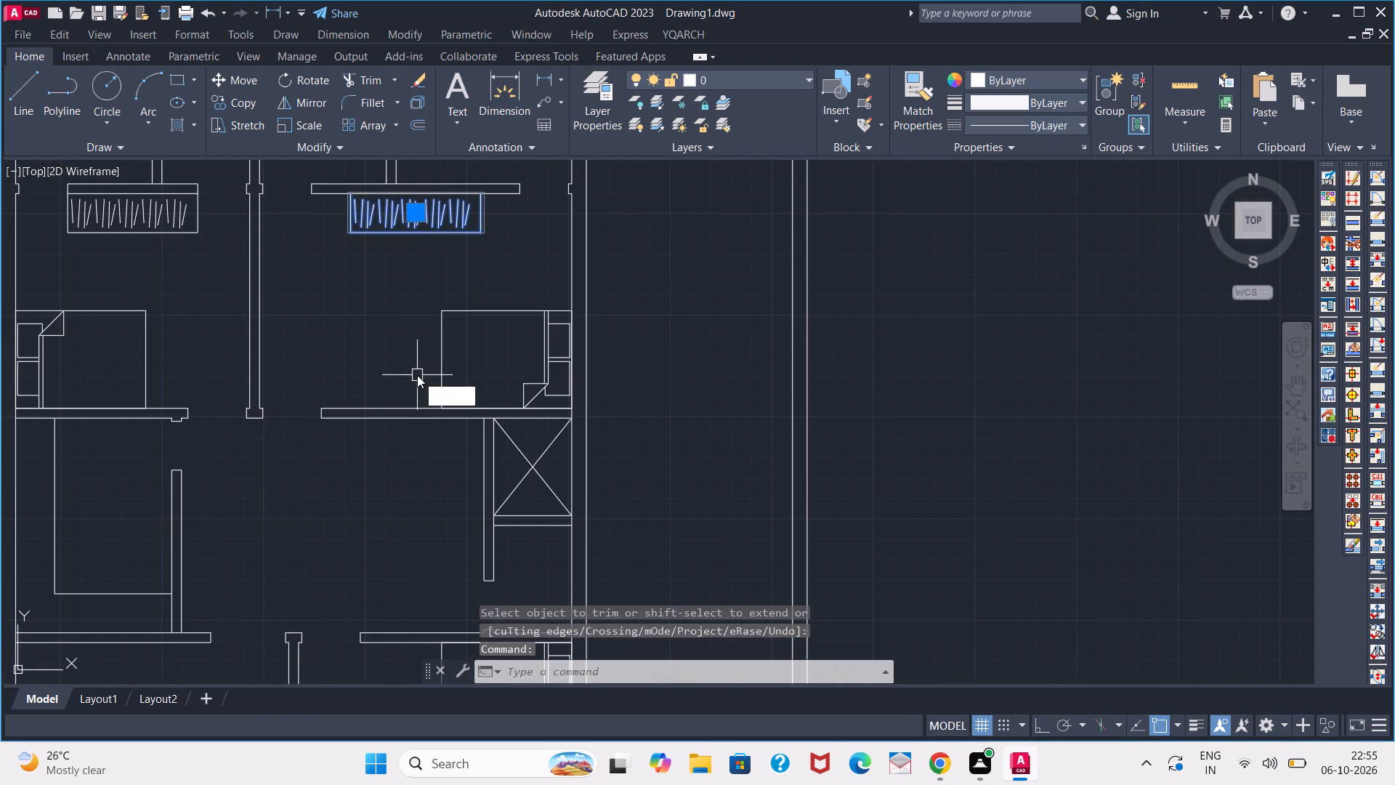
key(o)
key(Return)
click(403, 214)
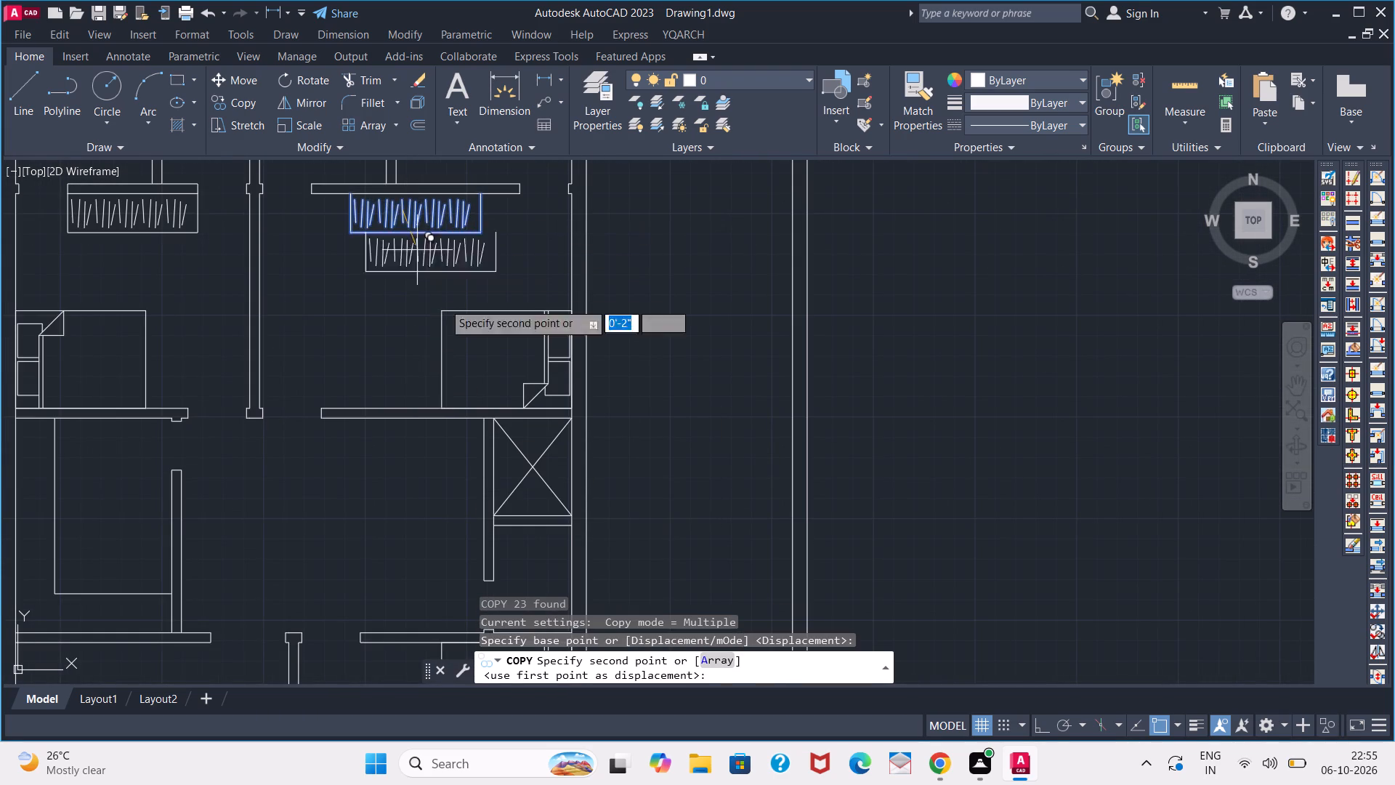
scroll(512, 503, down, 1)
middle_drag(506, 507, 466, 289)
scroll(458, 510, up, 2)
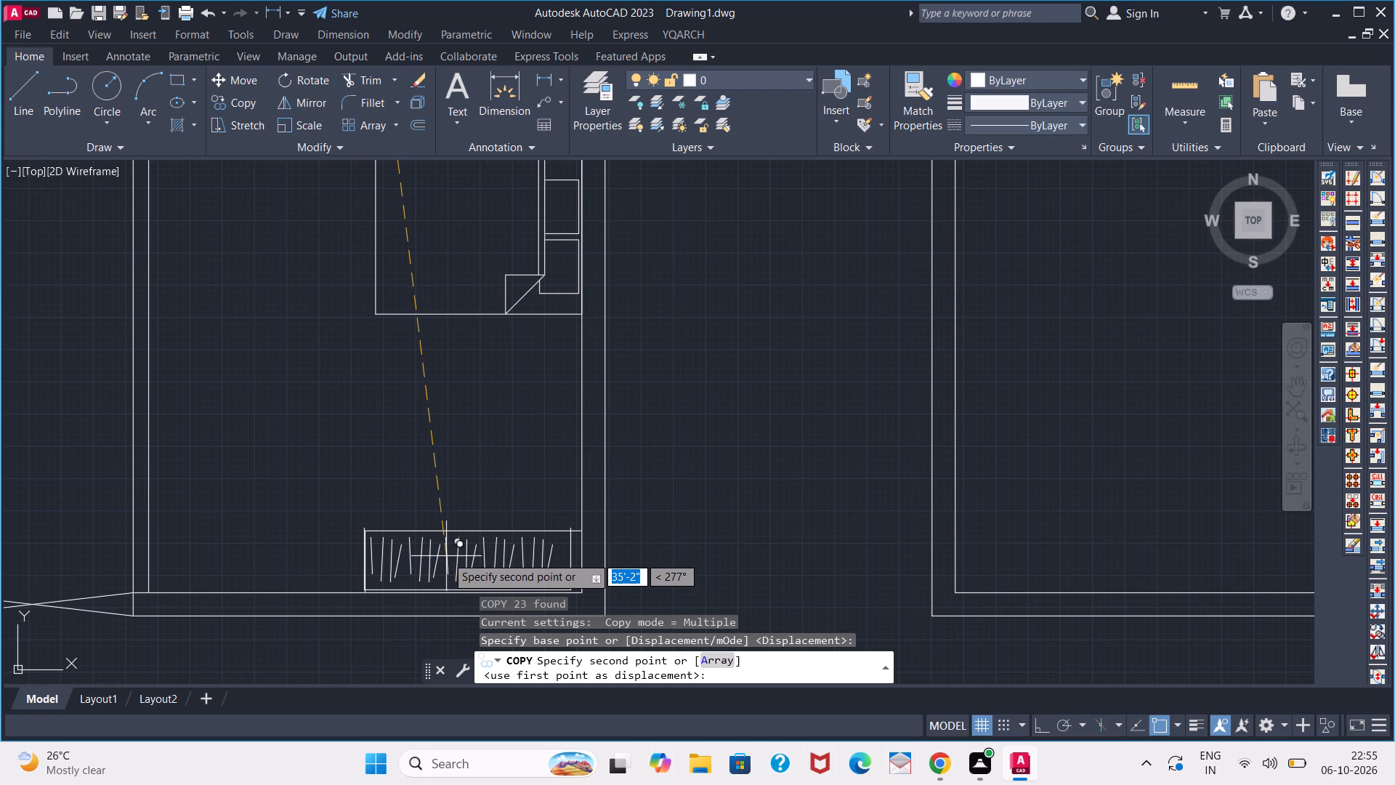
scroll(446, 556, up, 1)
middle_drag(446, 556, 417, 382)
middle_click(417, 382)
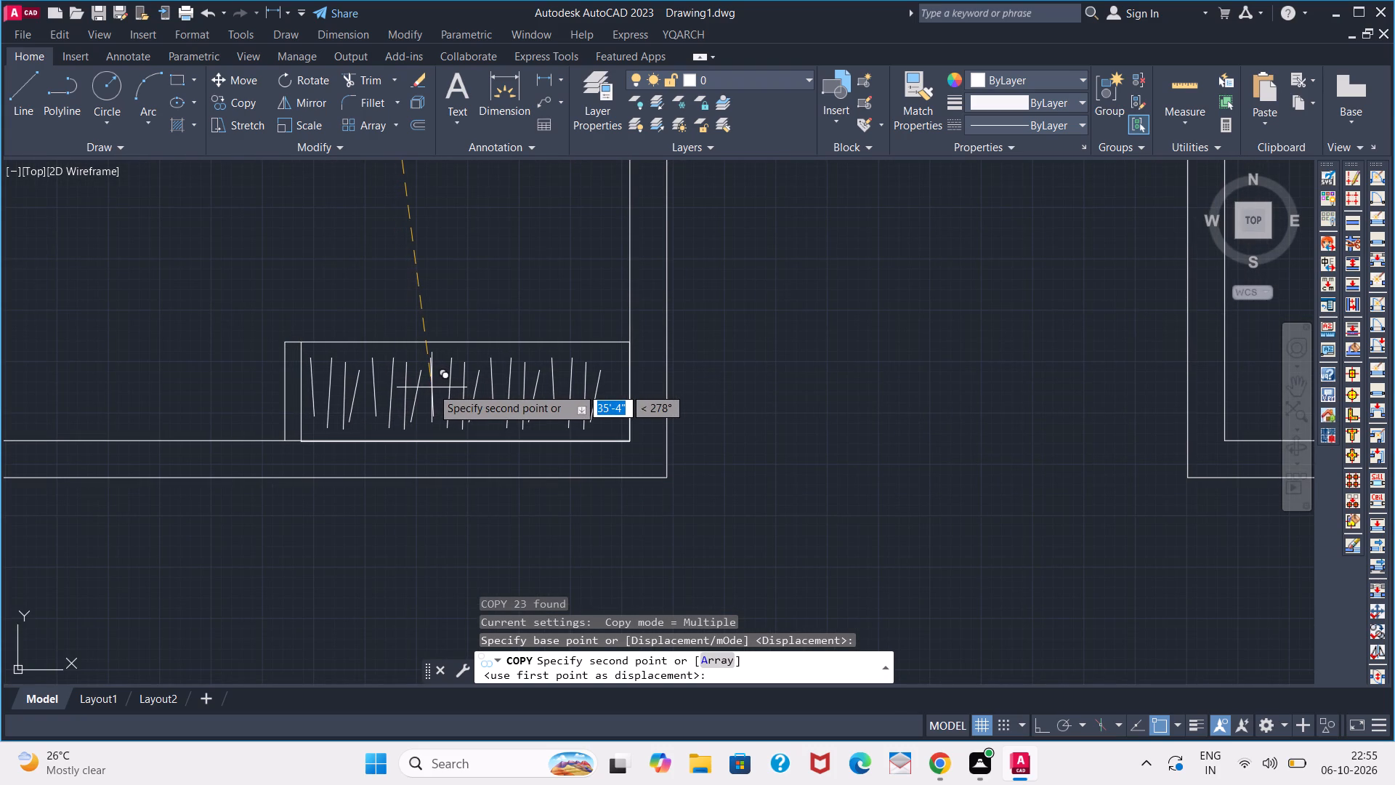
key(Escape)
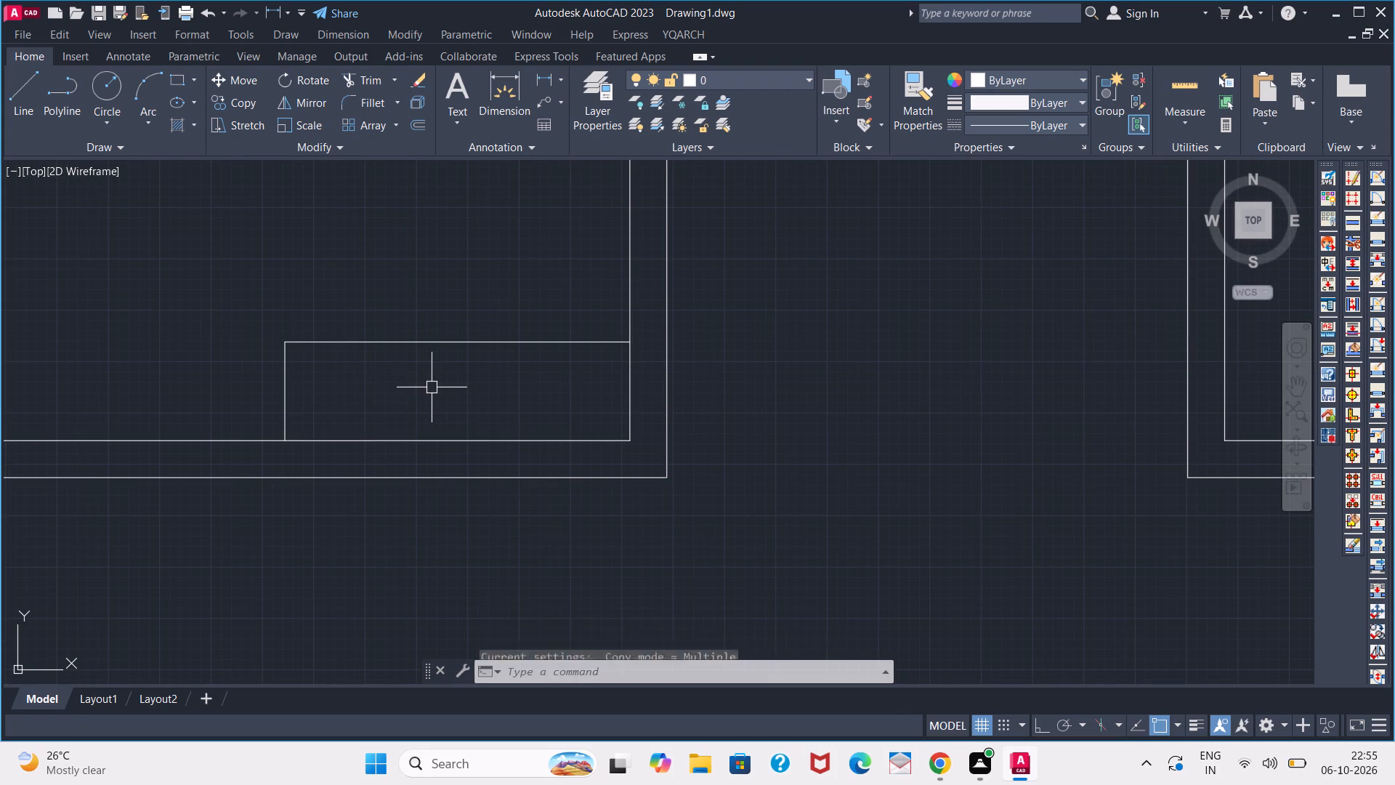
Copy the northeast bedroom's wardrobe by its northeast corner to the matching corner of the southeast bedroom's wardrobe outline.
scroll(417, 376, down, 3)
middle_drag(375, 323, 367, 491)
scroll(368, 475, down, 3)
scroll(361, 404, up, 3)
click(363, 400)
text(CO)
key(Return)
scroll(392, 387, up, 1)
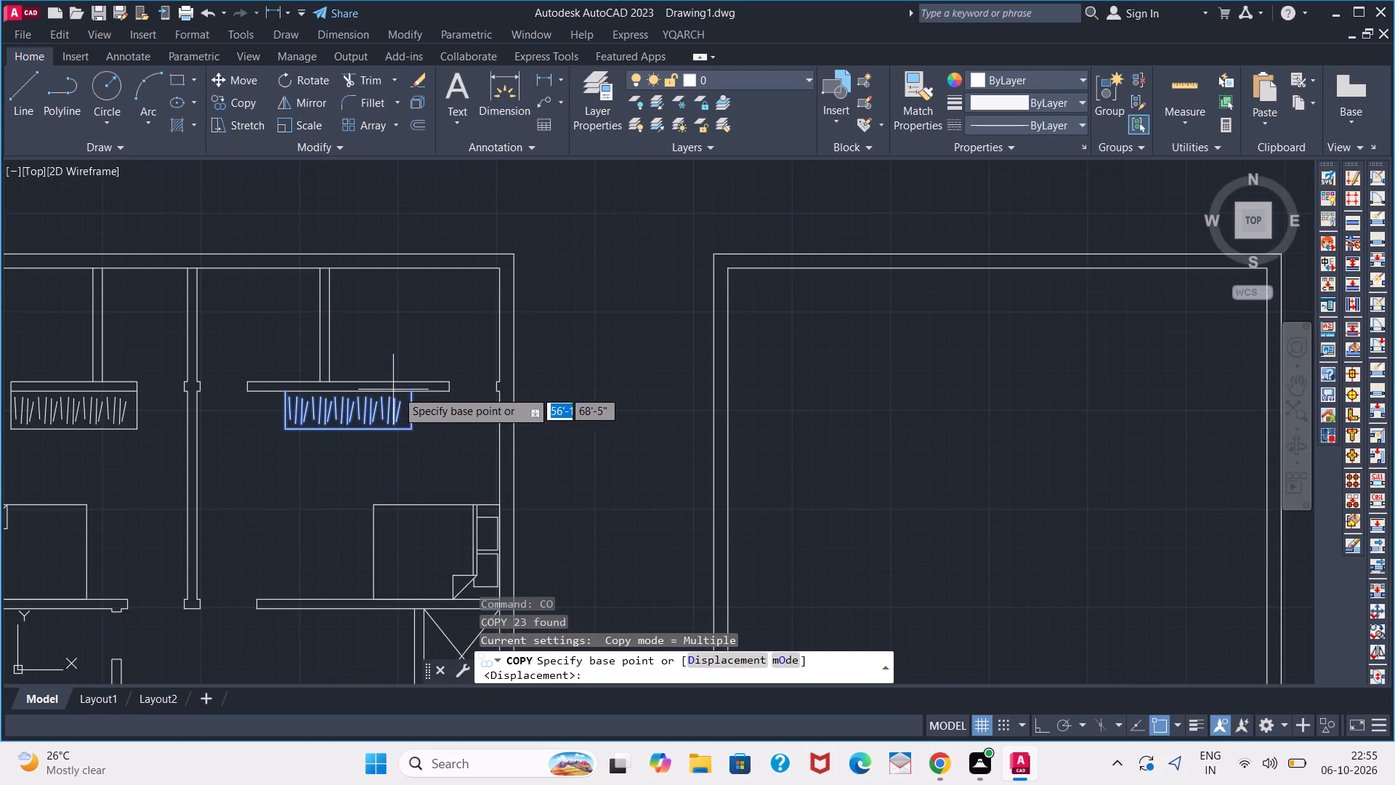
click(408, 390)
middle_drag(448, 563, 337, 201)
scroll(355, 374, down, 1)
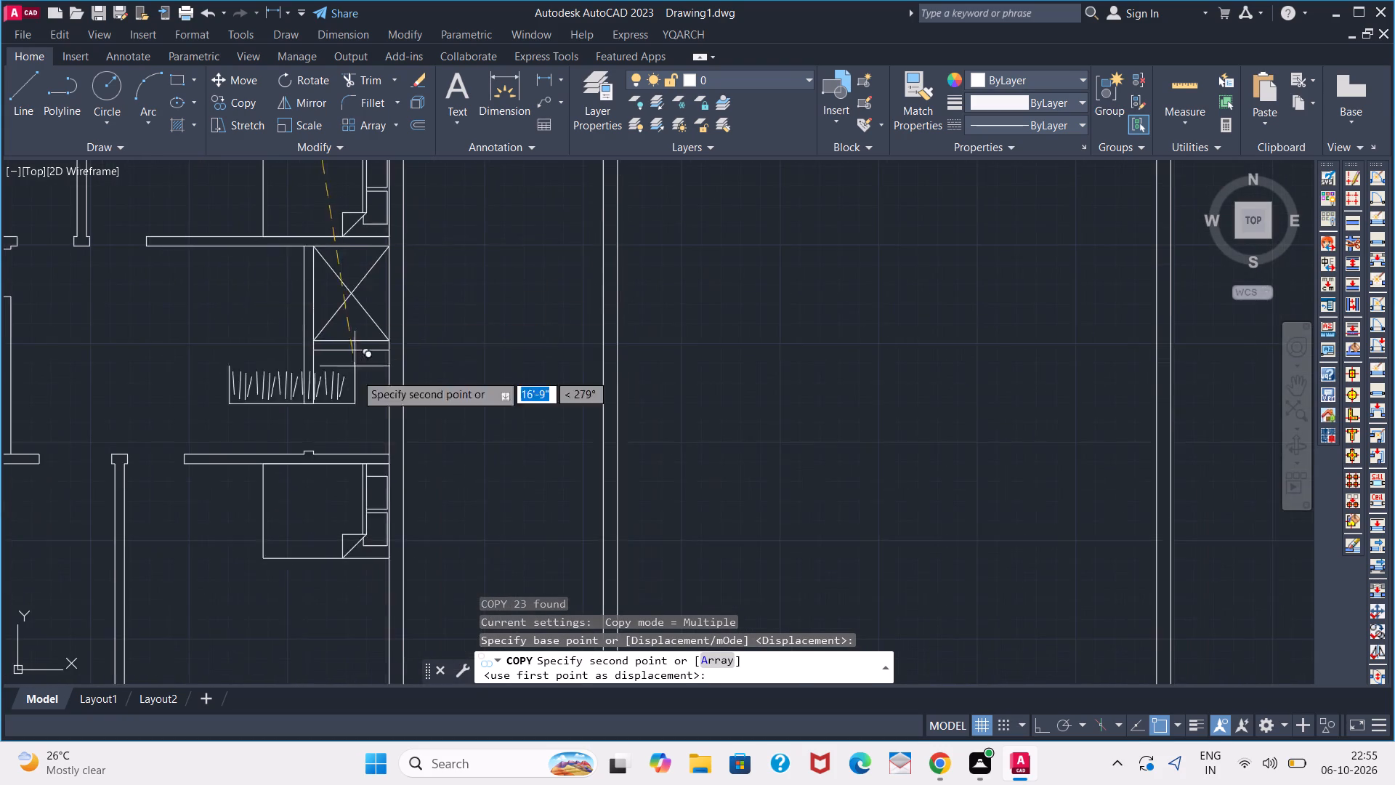
middle_drag(363, 520, 363, 356)
scroll(368, 400, up, 2)
click(374, 411)
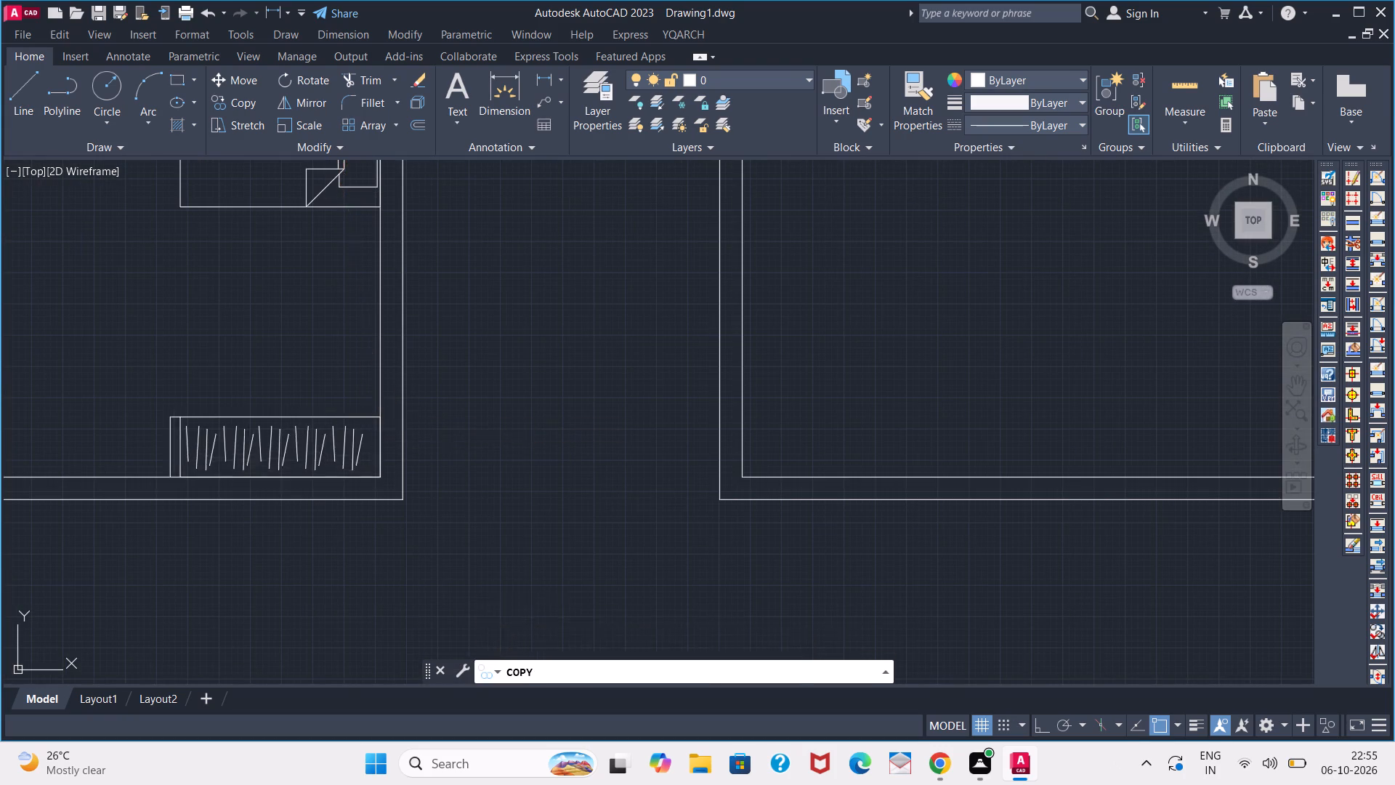
key(space)
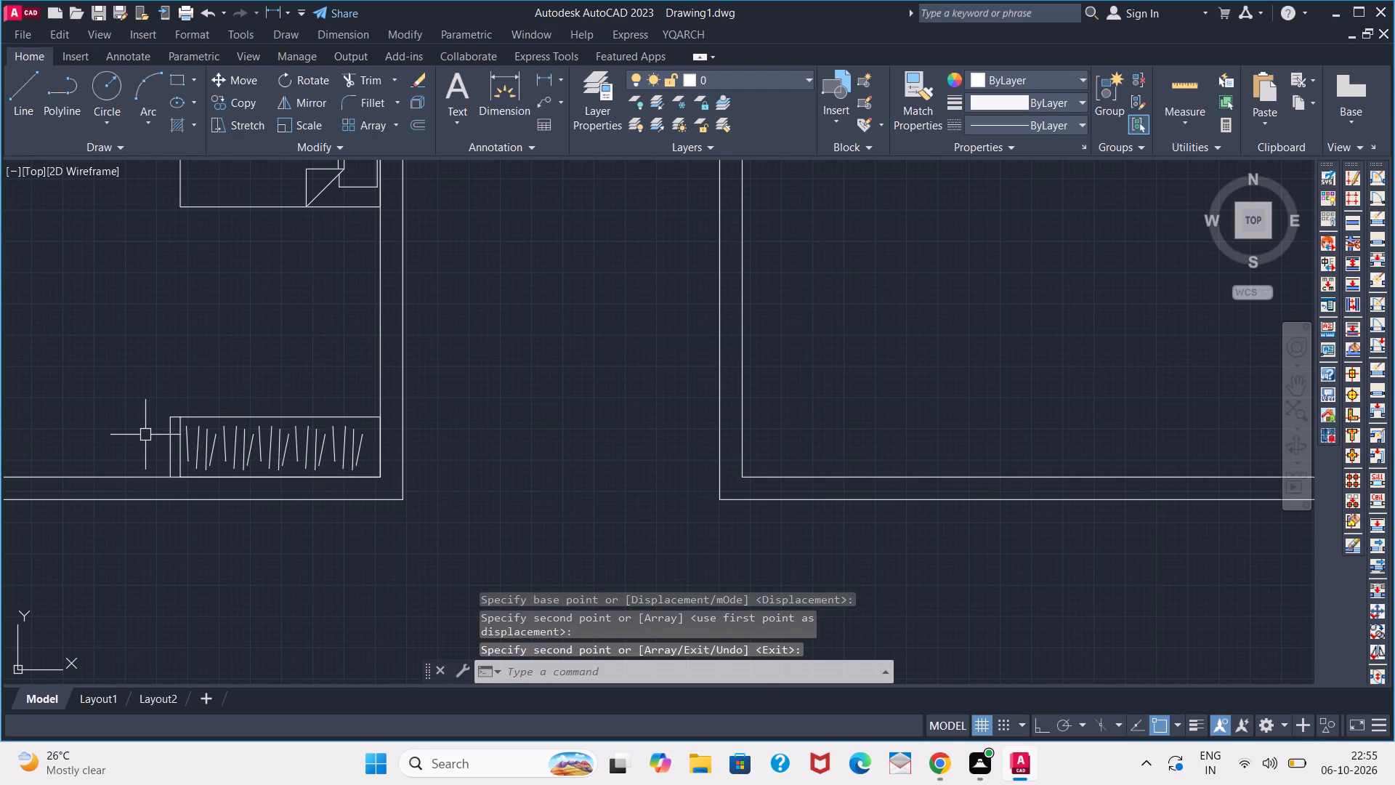
Trim the leftover outline segments extending past the west side of the southeast bedroom's wardrobe.
text(TR)
key(space)
click(170, 444)
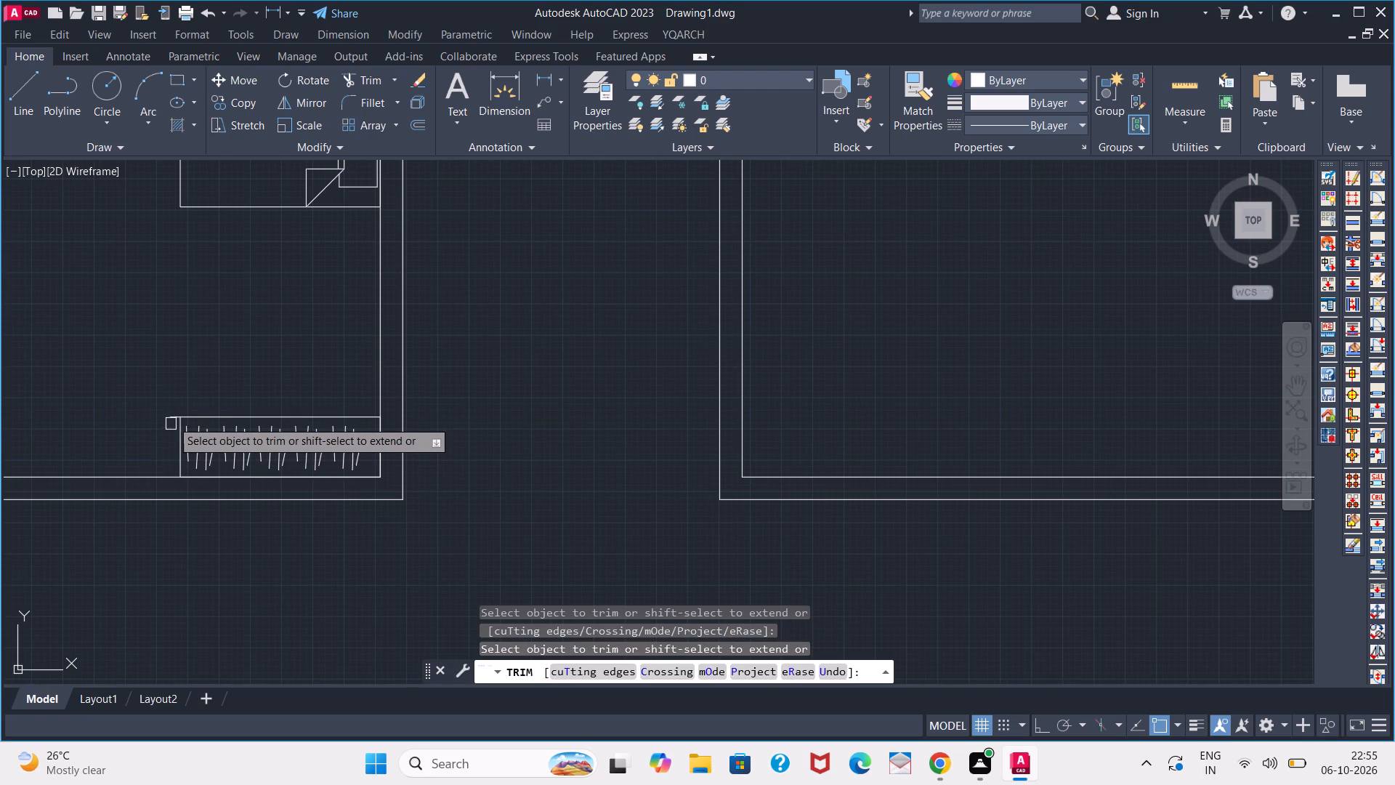
click(172, 416)
key(space)
Copy the dining set from outside the plan into the central space west of the crossed rectangle's partition.
scroll(128, 430, down, 2)
middle_drag(116, 395, 222, 424)
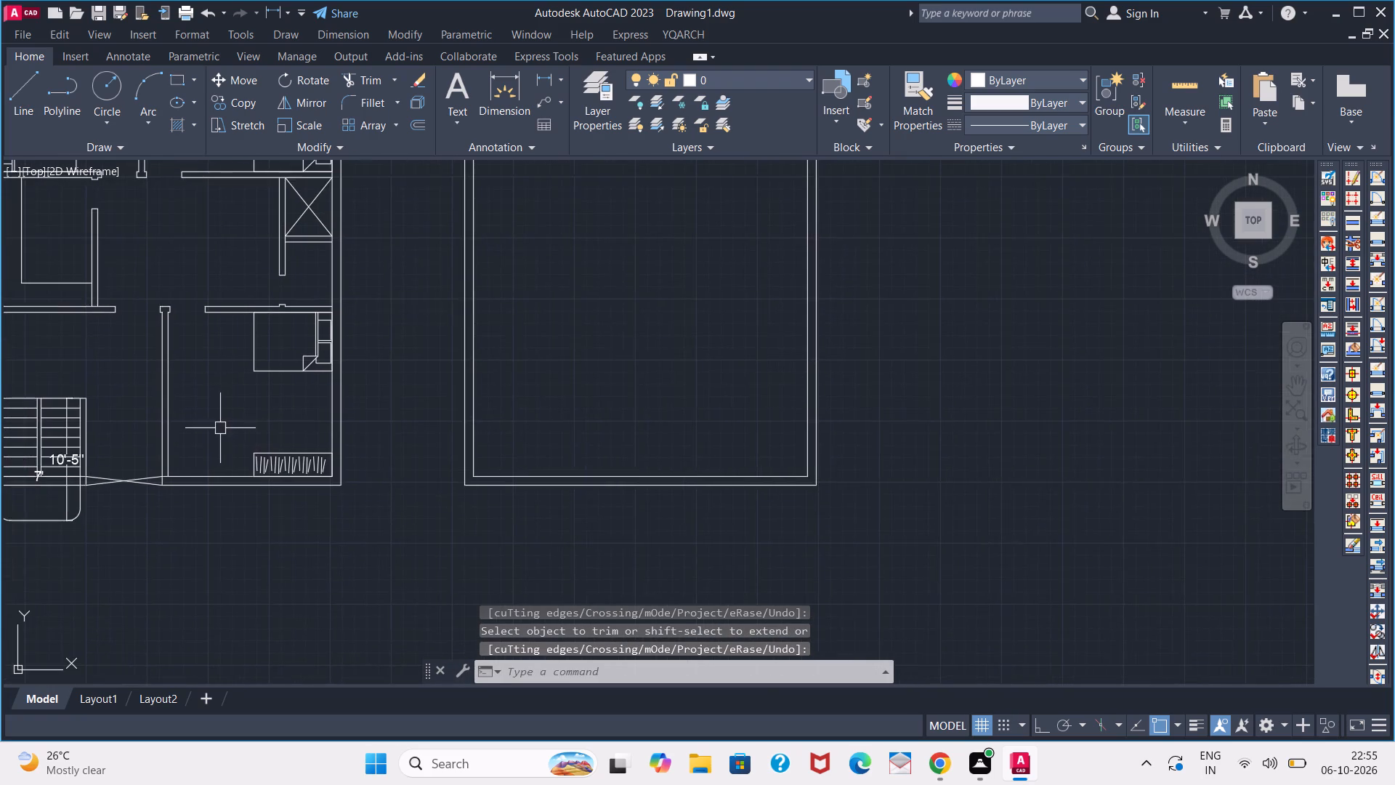
scroll(214, 430, down, 2)
middle_drag(191, 394, 277, 448)
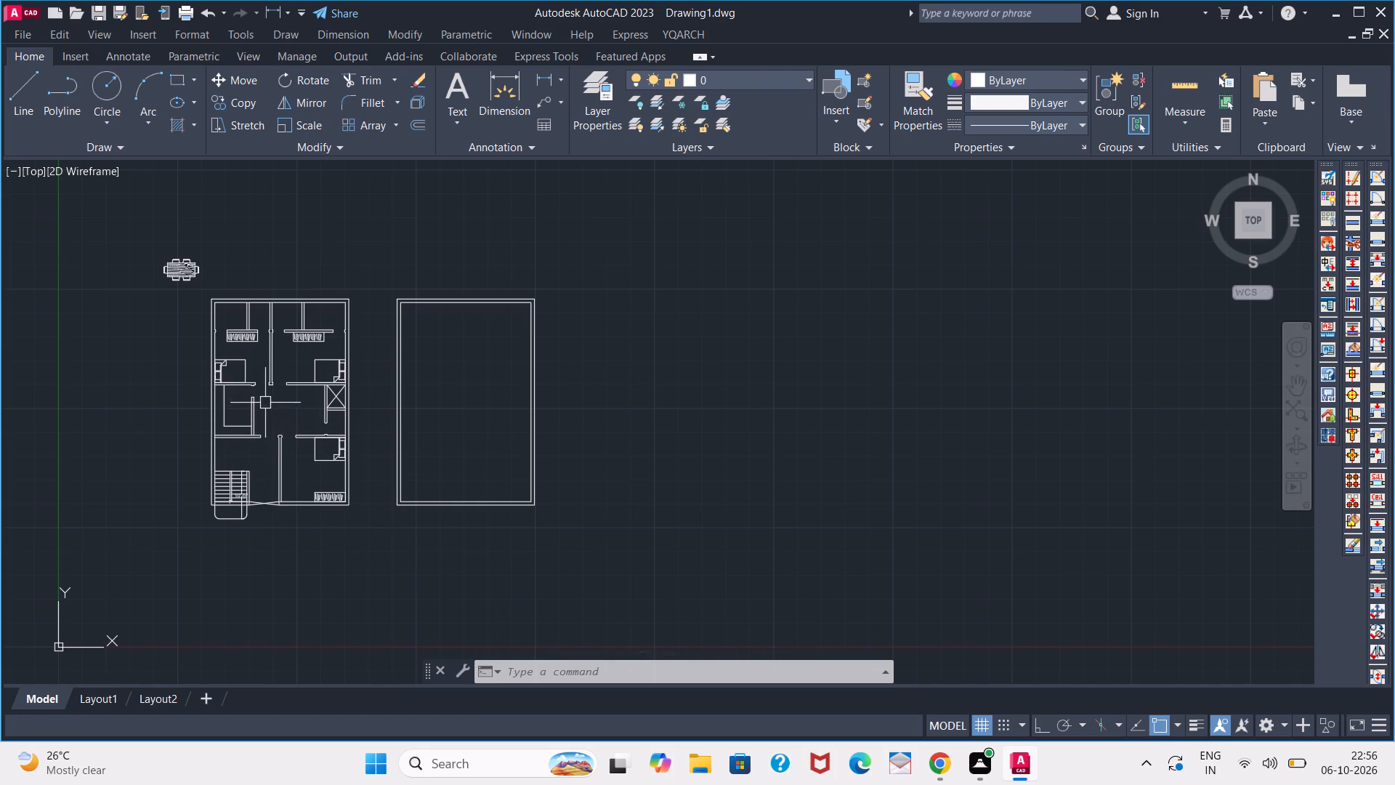
click(172, 268)
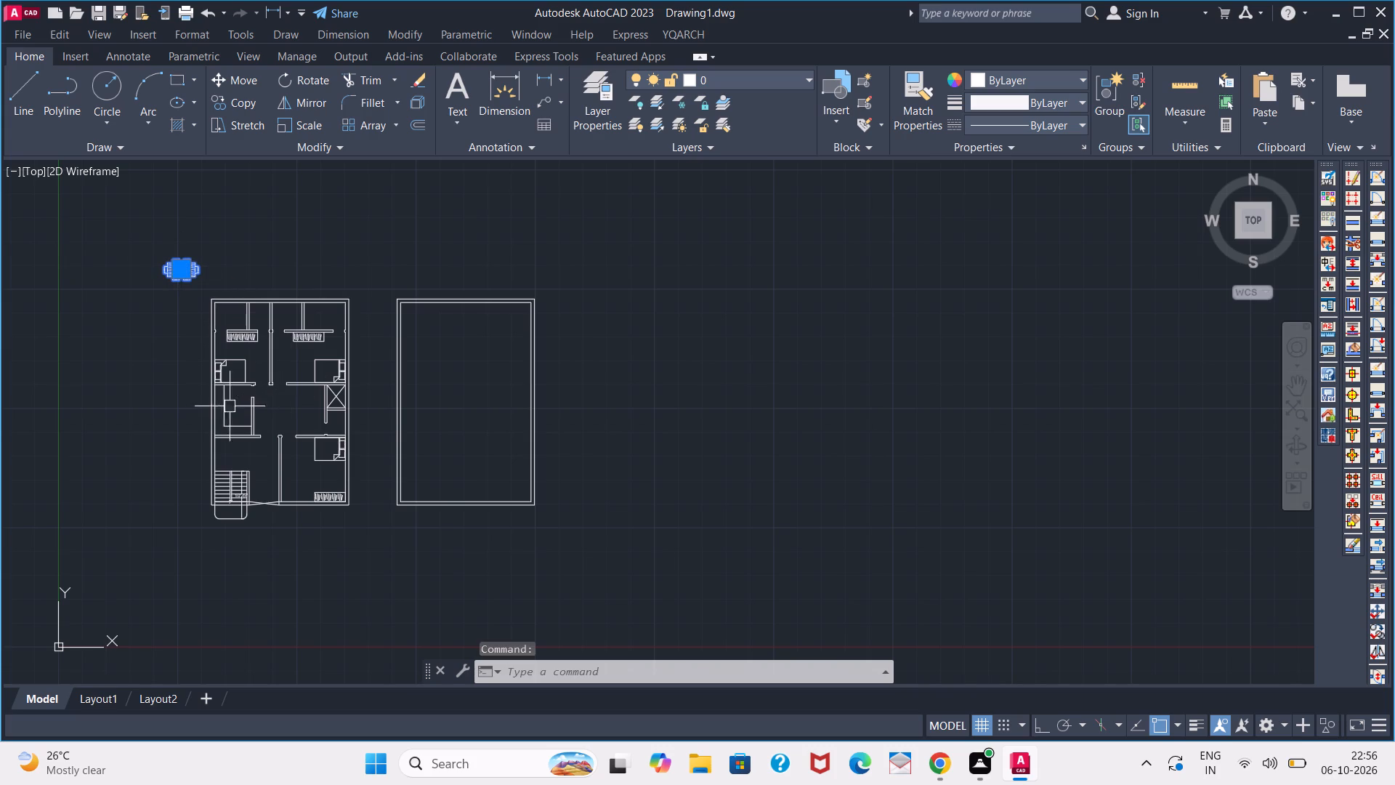
key(c)
key(o)
key(Return)
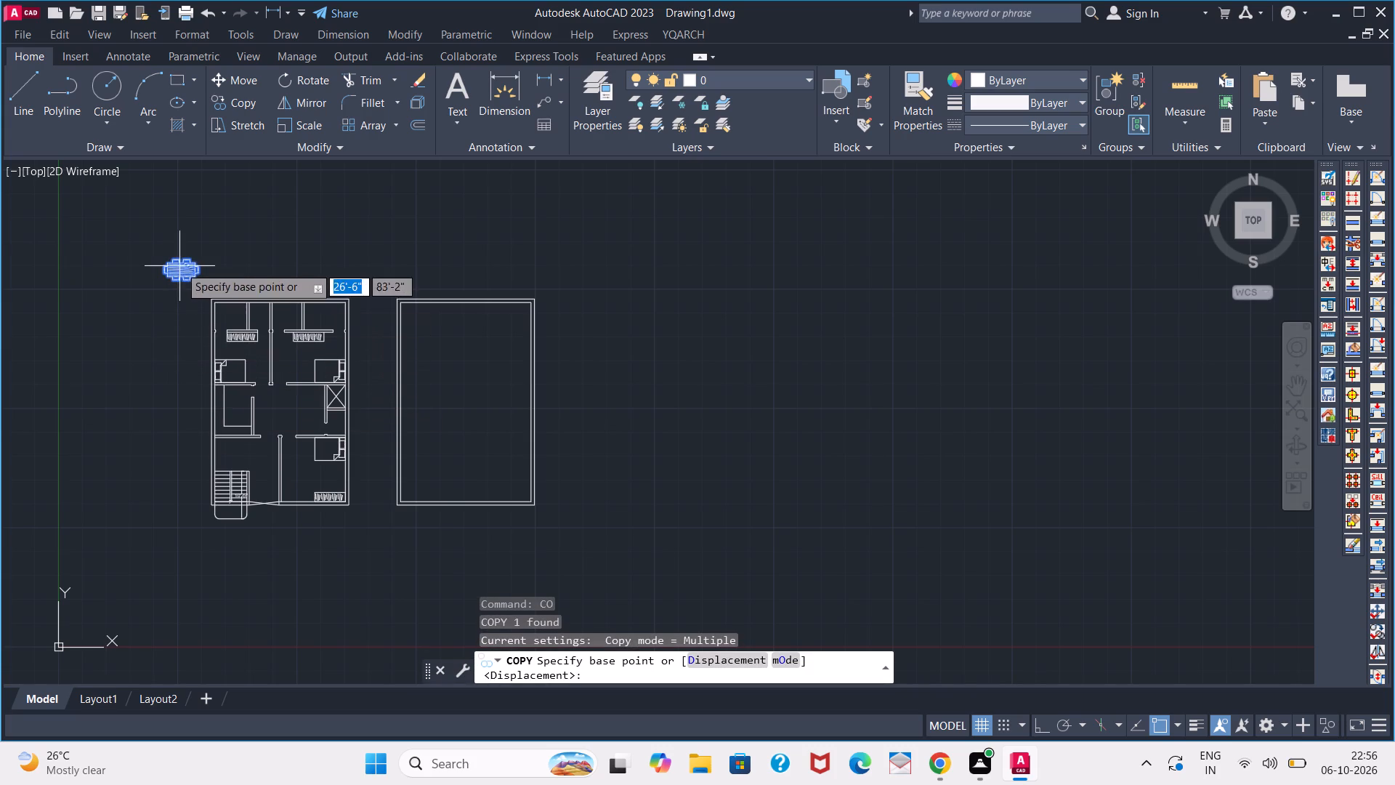
click(179, 266)
scroll(295, 417, up, 2)
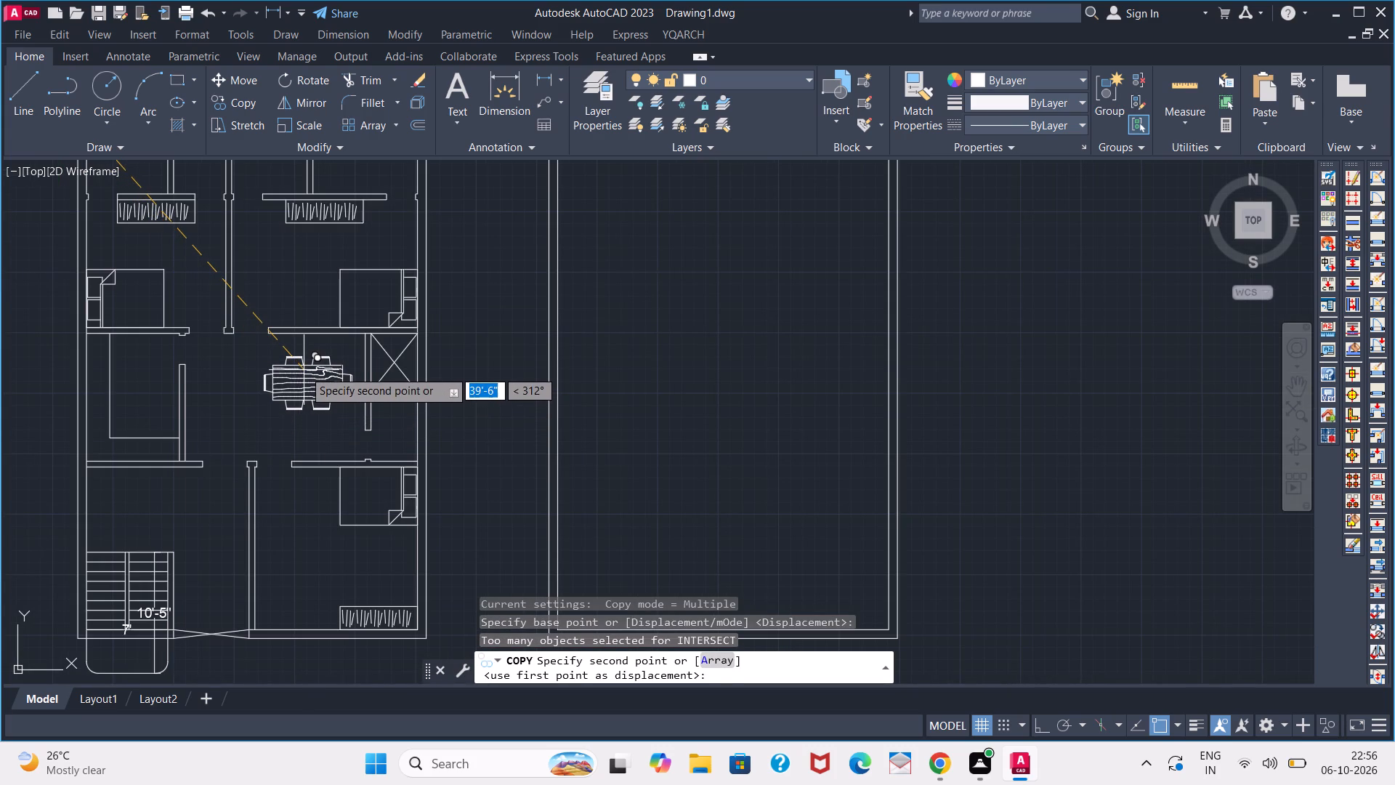
click(304, 369)
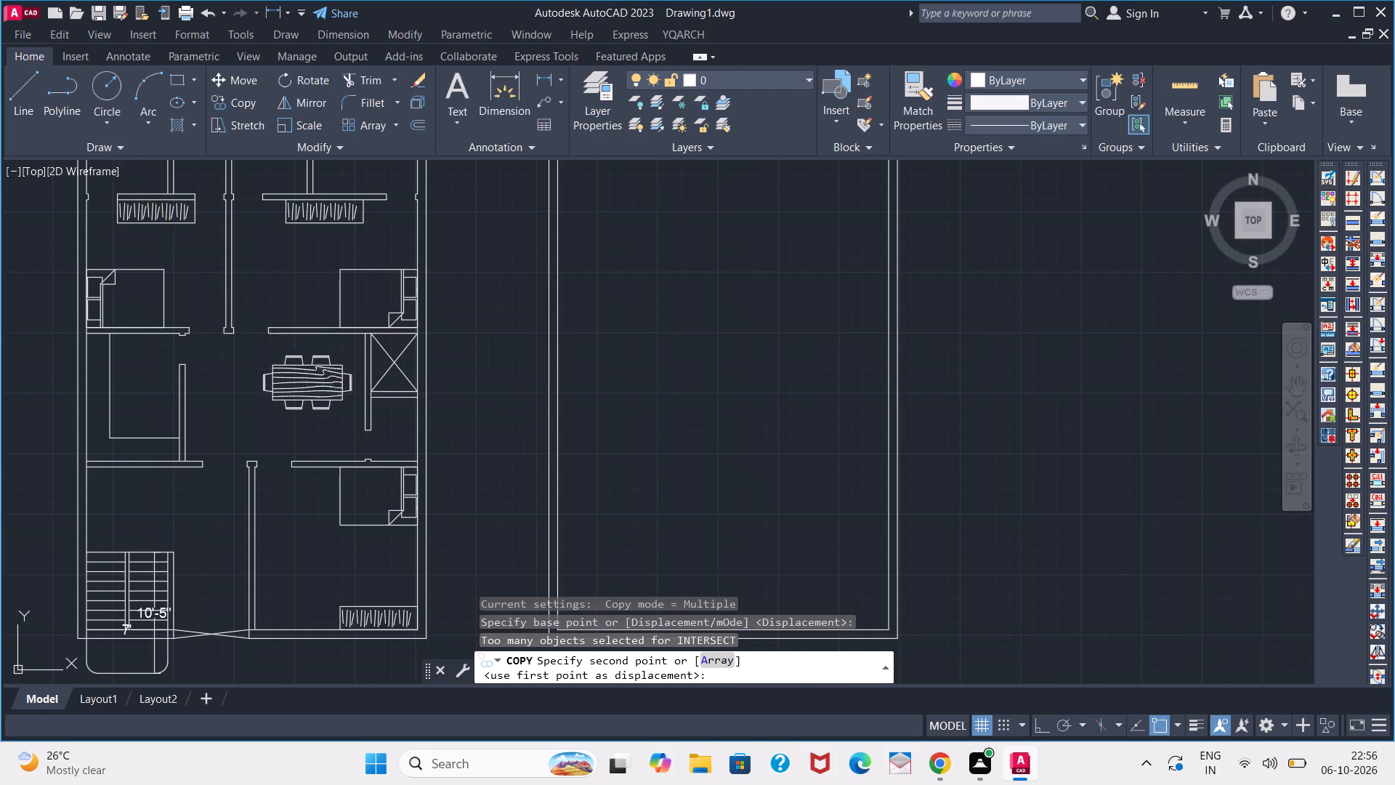
key(space)
With Ortho on, rotate the copied dining set a quarter turn about its centre so the table runs north-south.
click(304, 369)
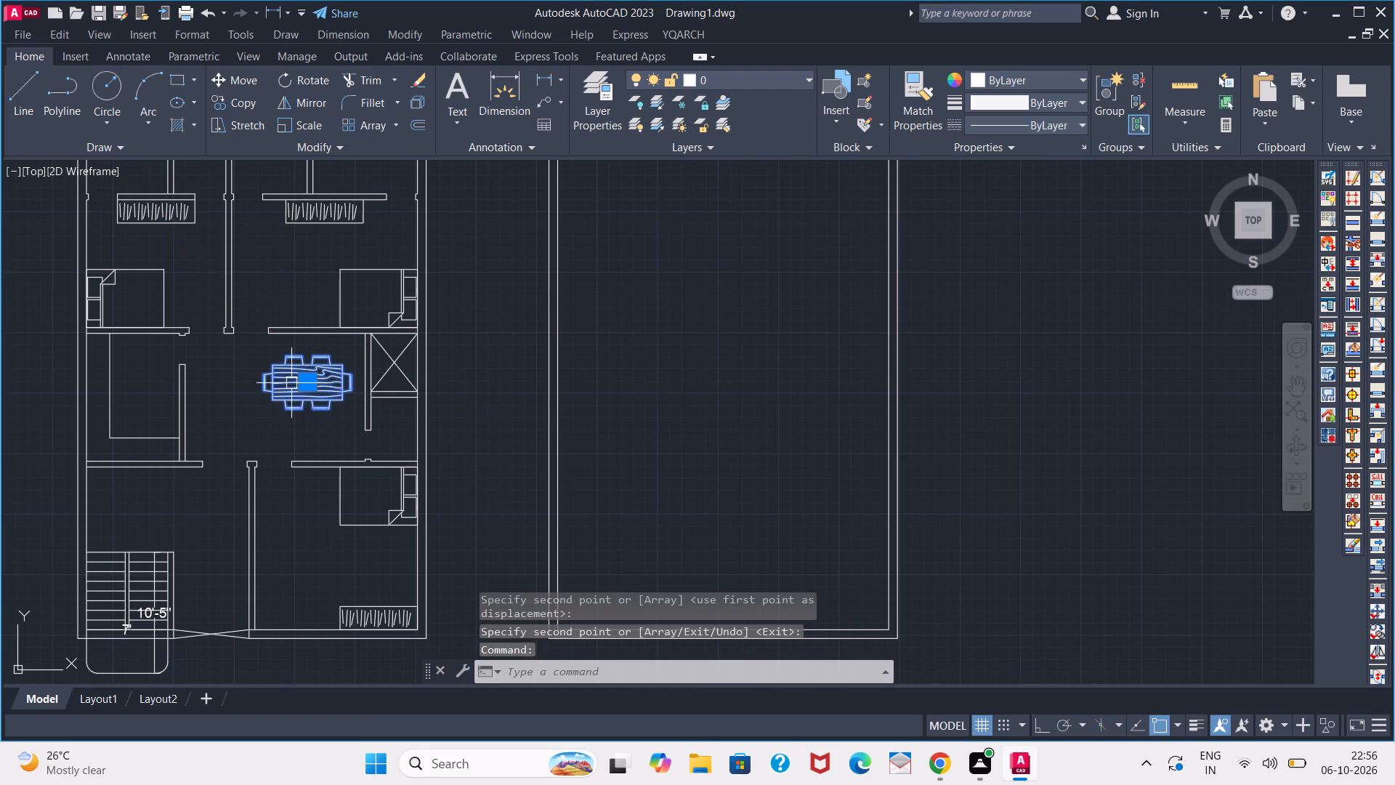
text(RO)
key(Return)
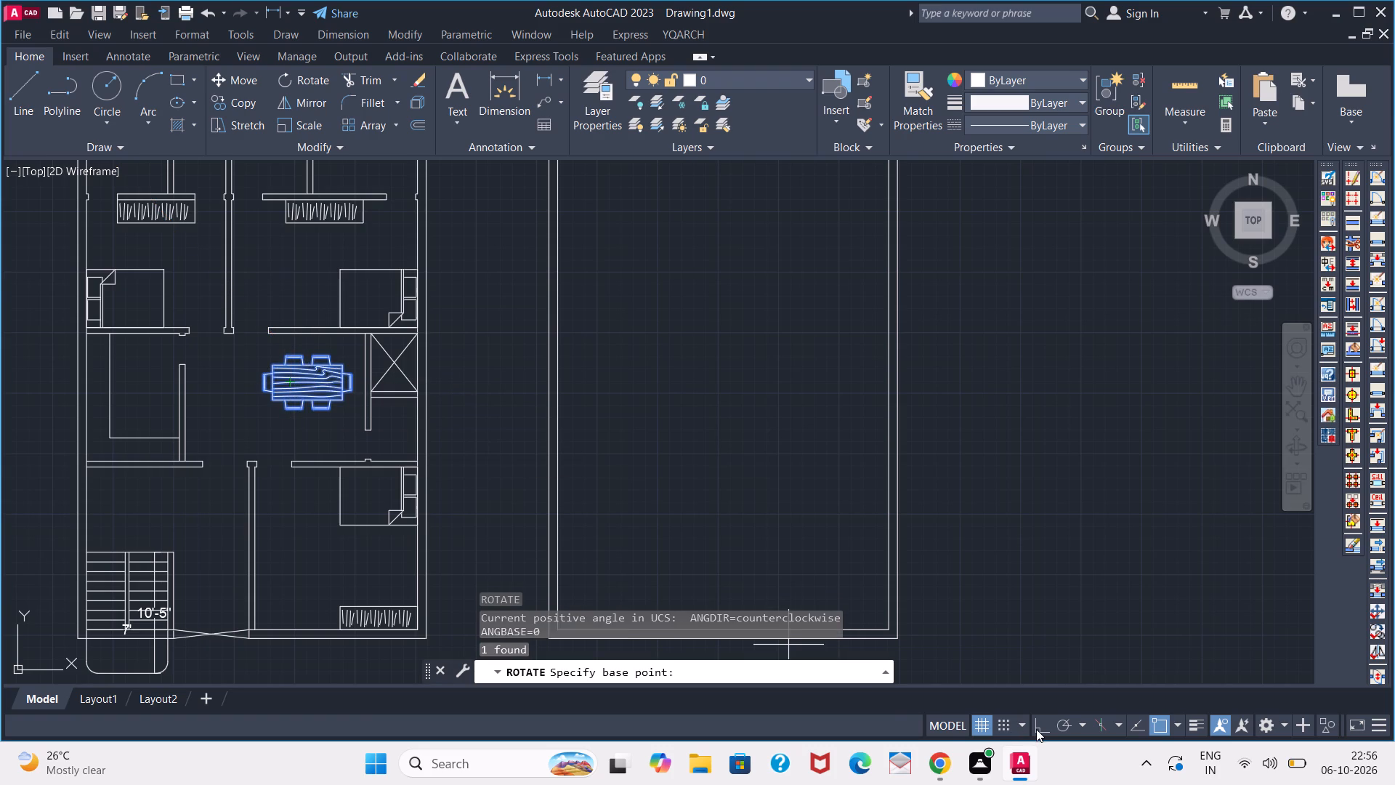
click(1037, 729)
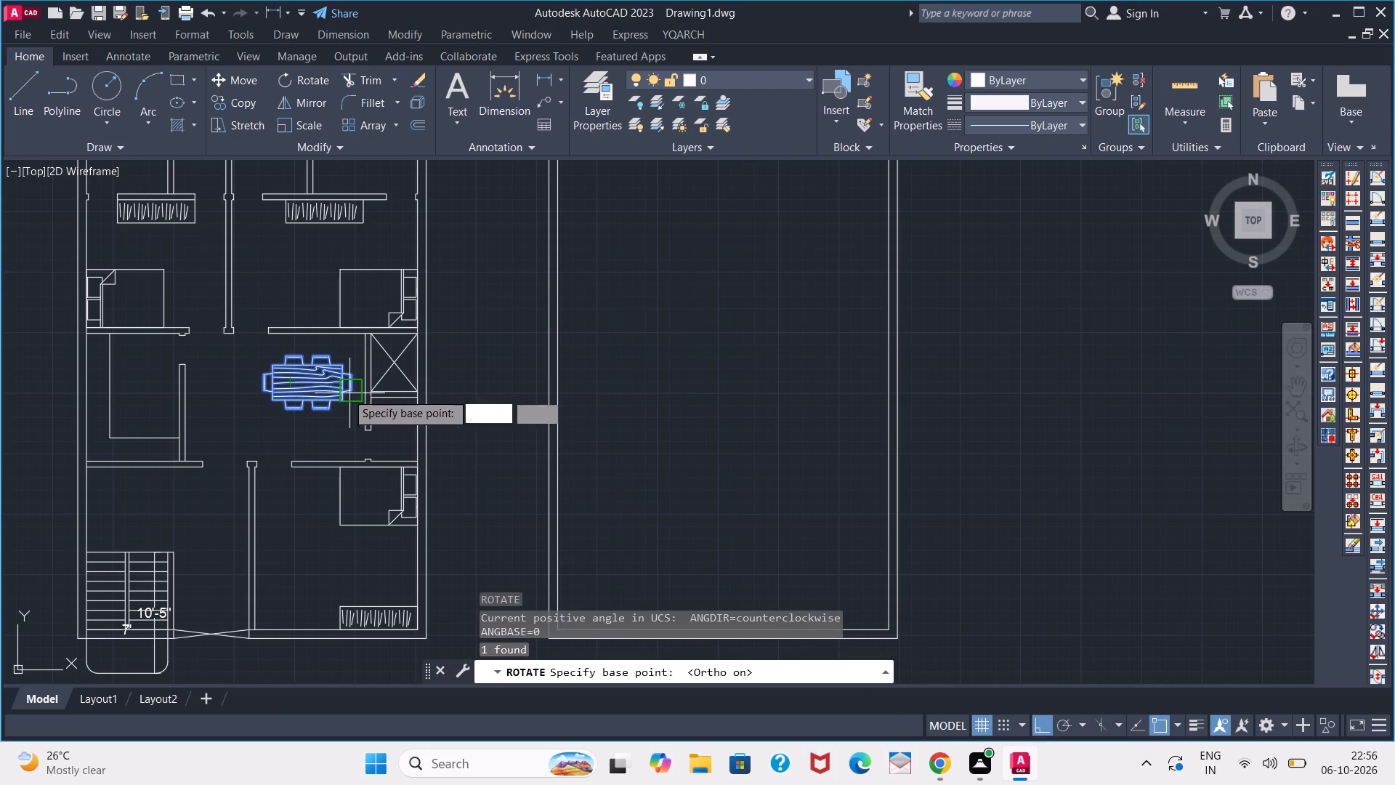
click(309, 384)
click(306, 437)
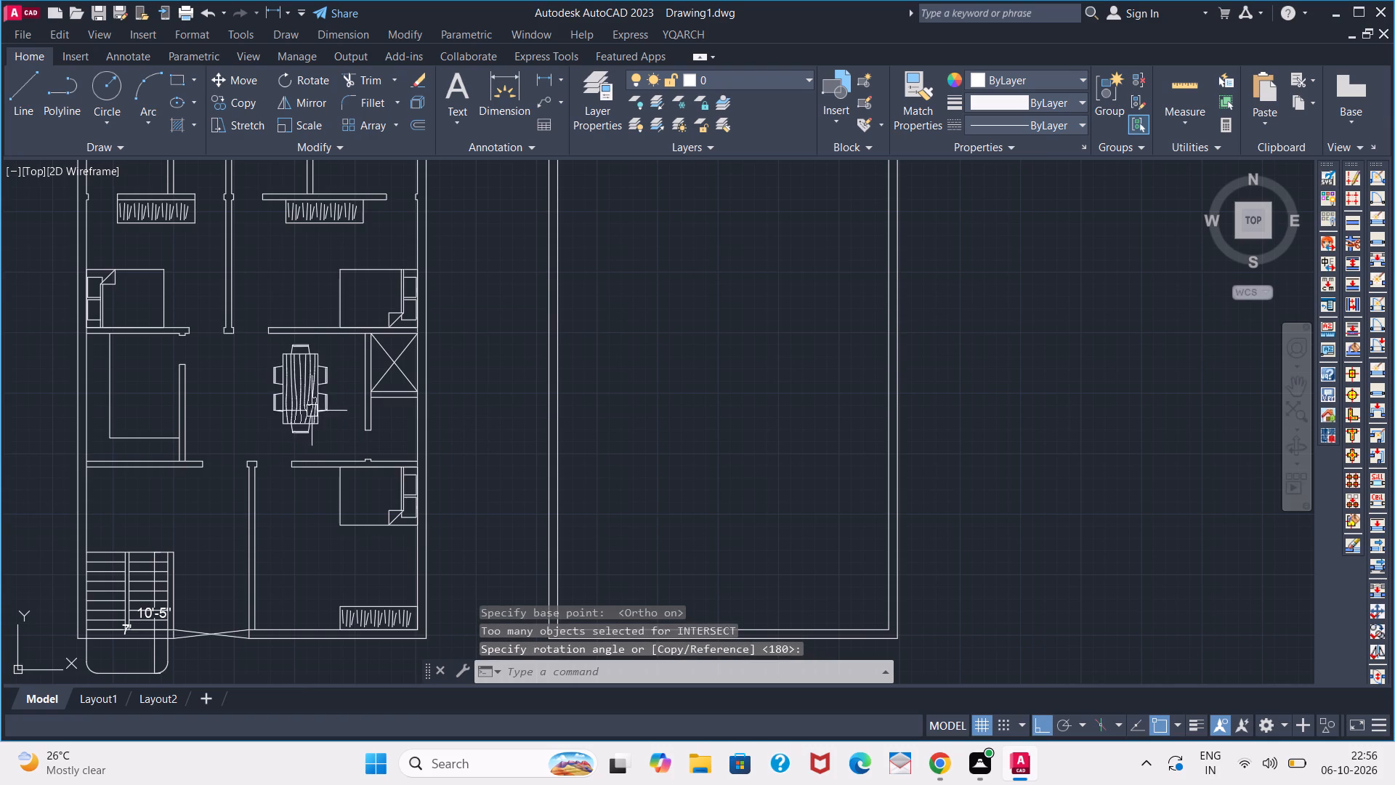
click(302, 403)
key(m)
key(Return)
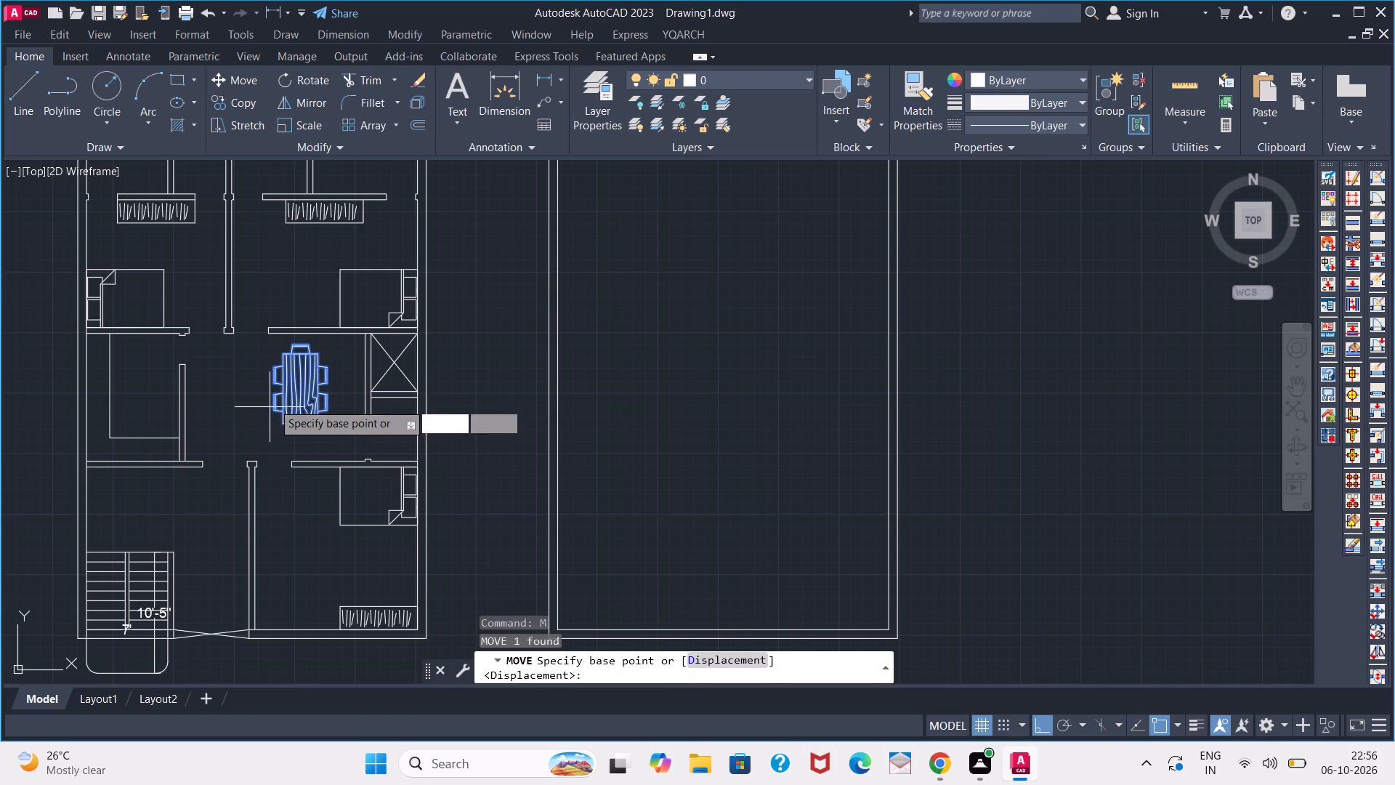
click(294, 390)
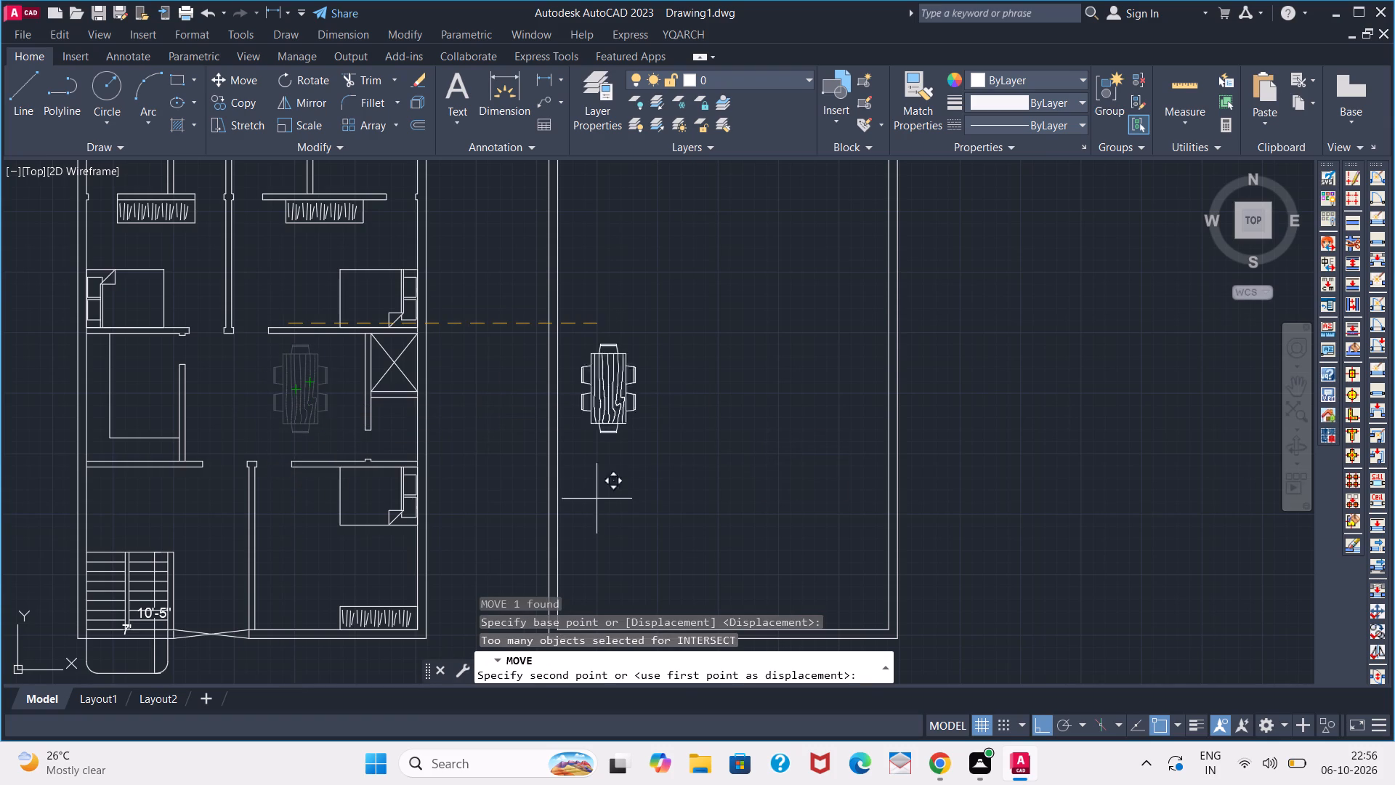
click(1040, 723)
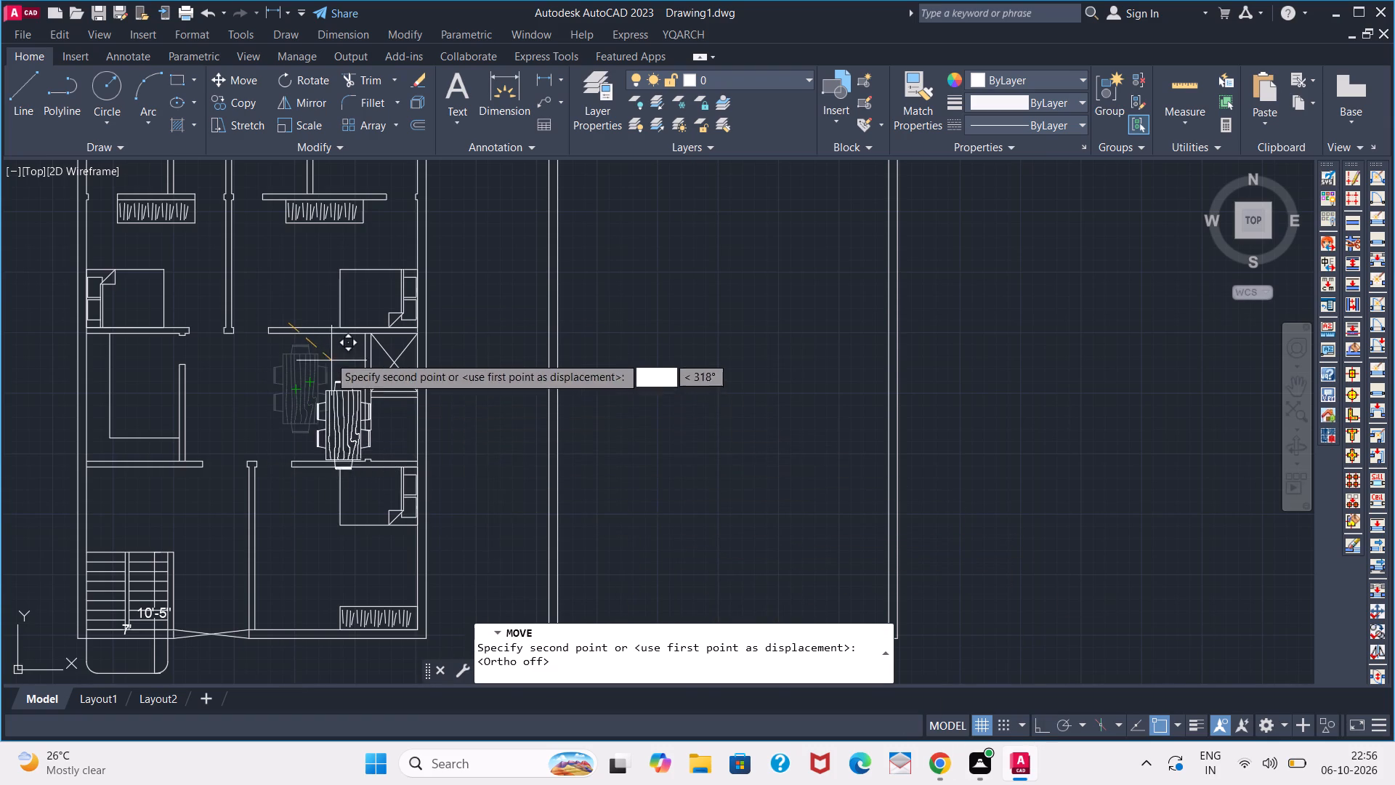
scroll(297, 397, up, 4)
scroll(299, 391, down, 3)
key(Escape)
Move the rotated dining set a short distance east, toward the partition beside the crossed rectangle.
click(302, 391)
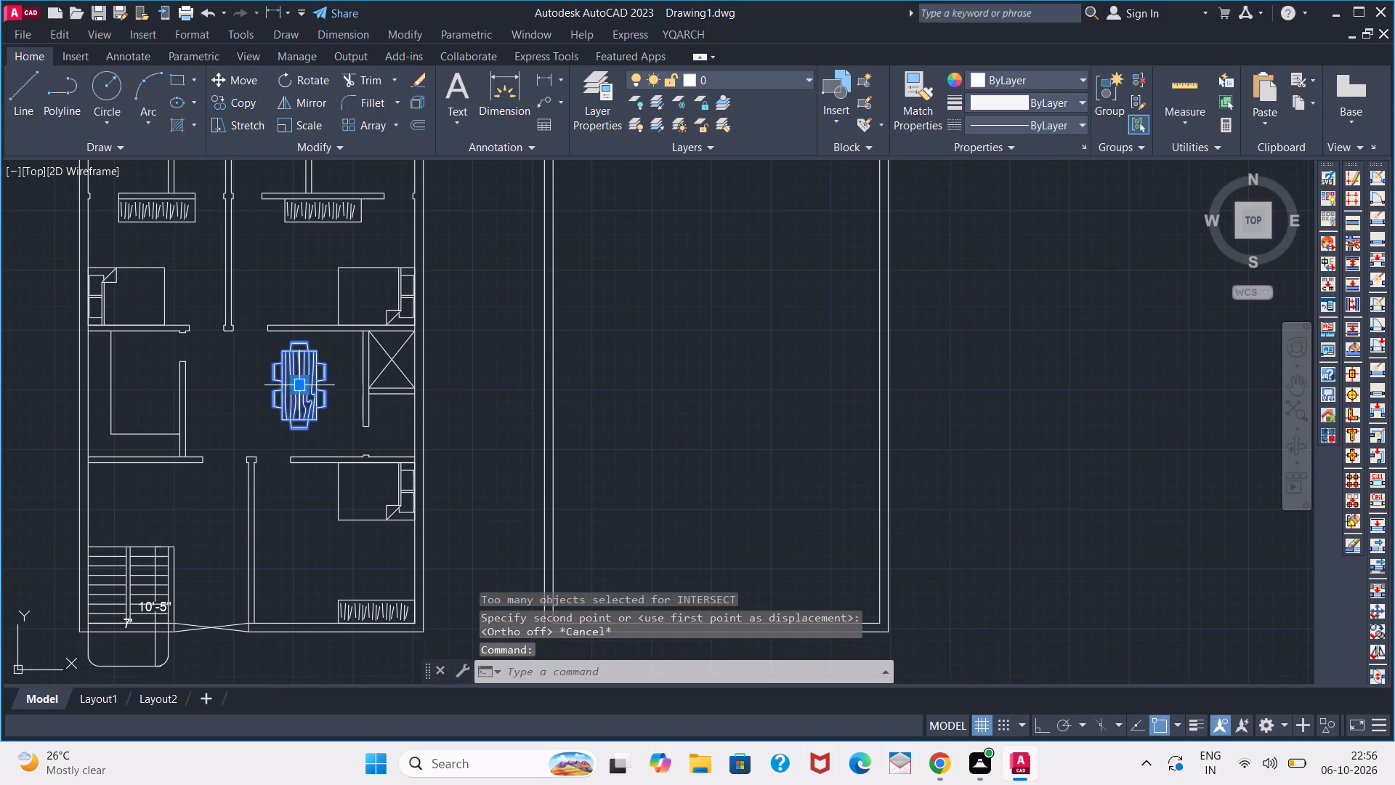
key(m)
key(Return)
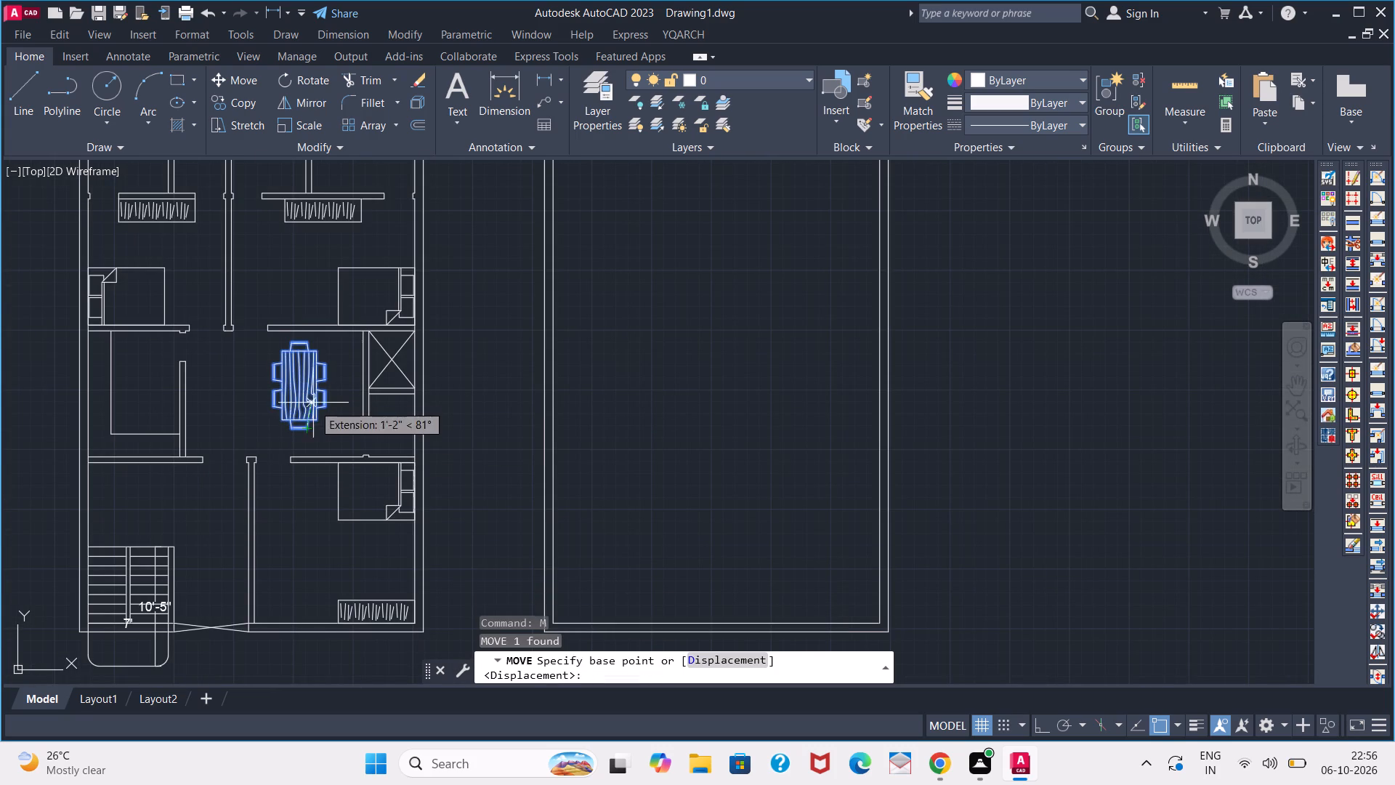
click(296, 391)
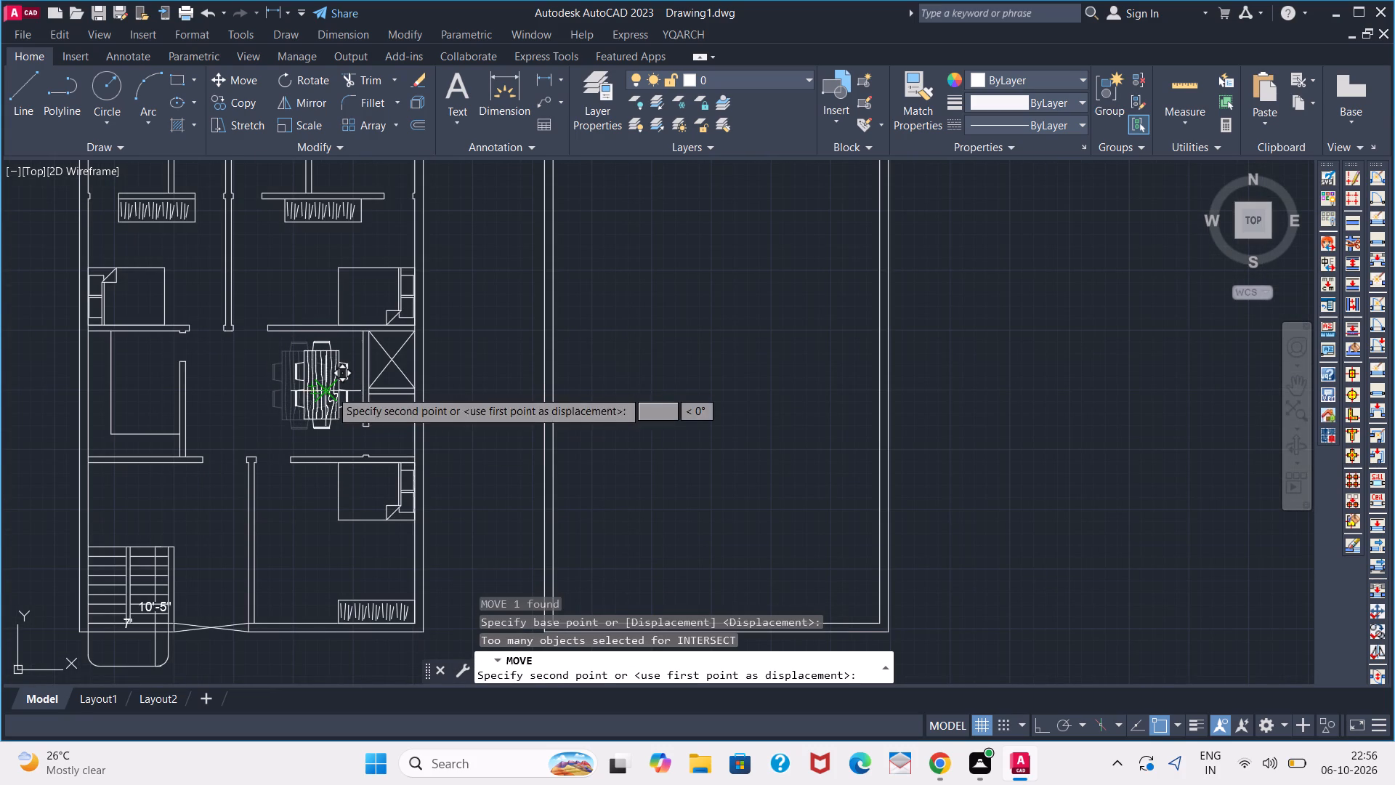
click(331, 391)
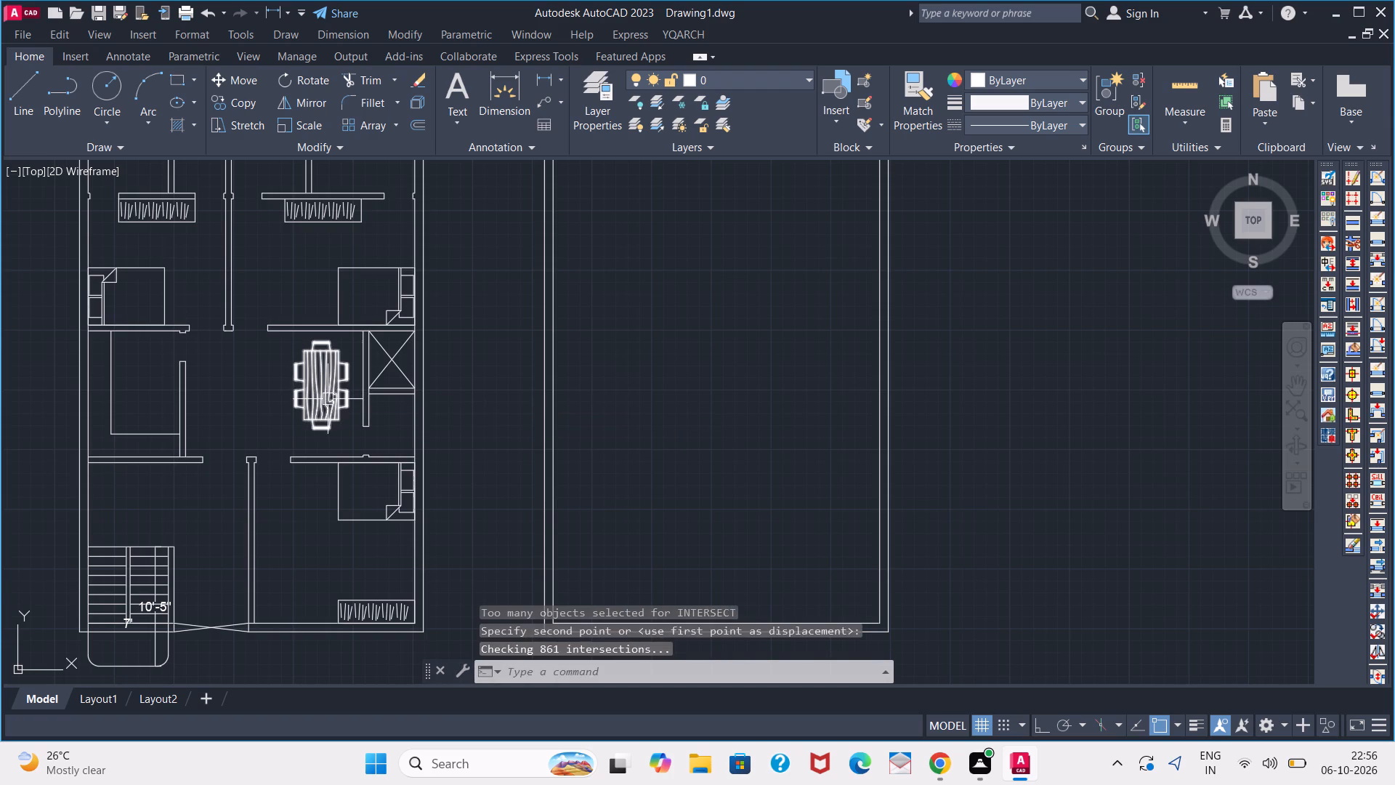
key(Escape)
Delete the original dining set left outside the plan's northwest corner.
scroll(231, 419, down, 1)
middle_drag(227, 411, 233, 443)
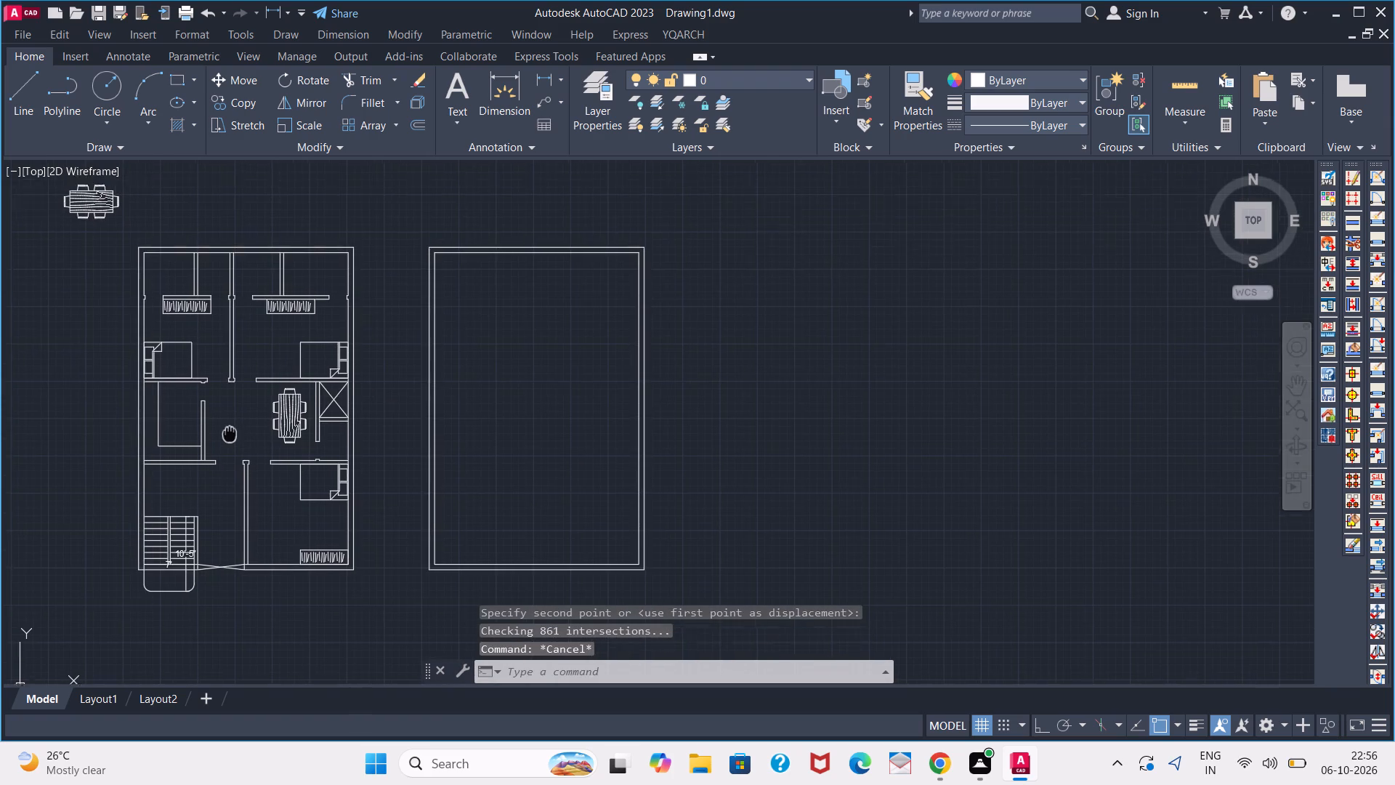
middle_drag(233, 443, 294, 414)
click(171, 188)
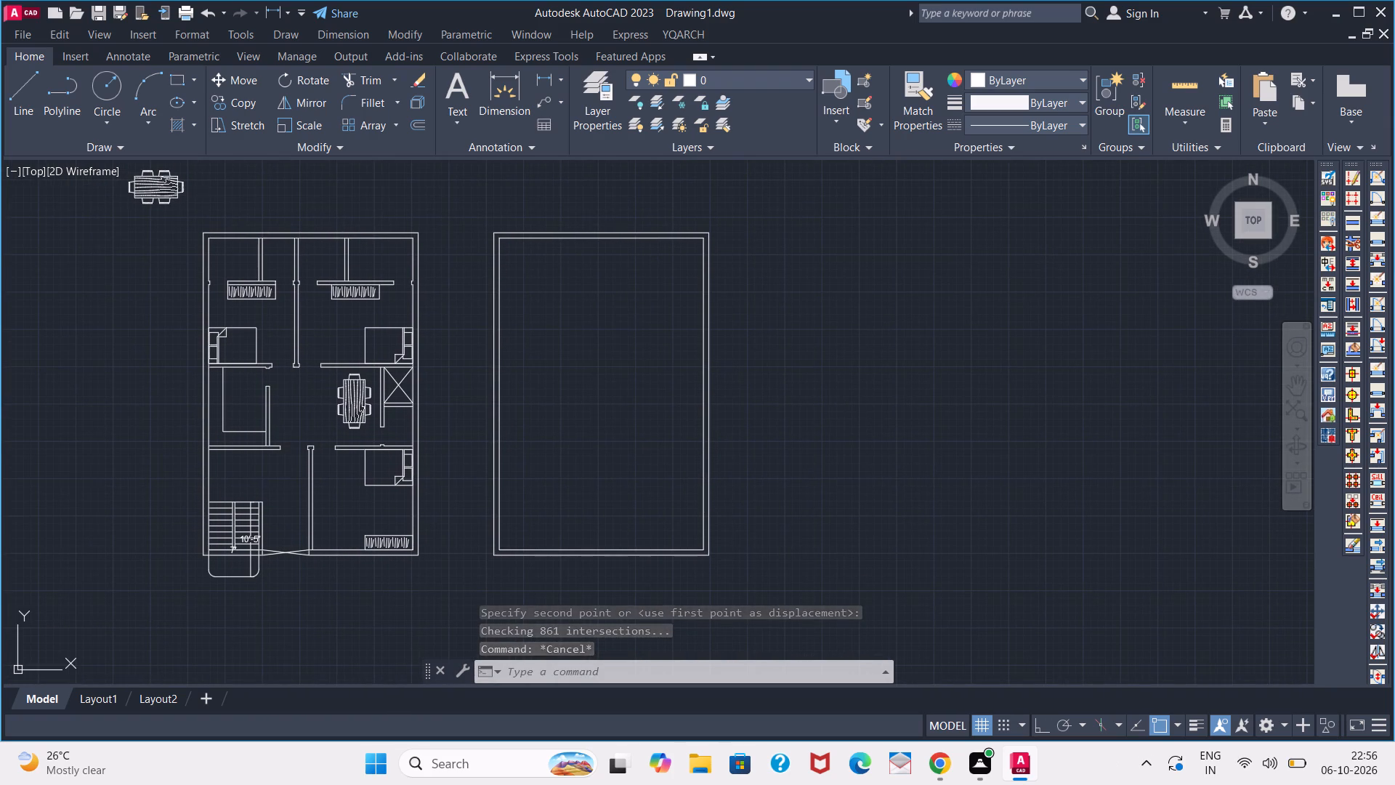
key(Delete)
Trim the inner lines of the west and east outer walls where the lower cross walls meet them, opening both junctions.
scroll(138, 357, down, 2)
middle_drag(138, 356, 230, 414)
scroll(230, 416, up, 2)
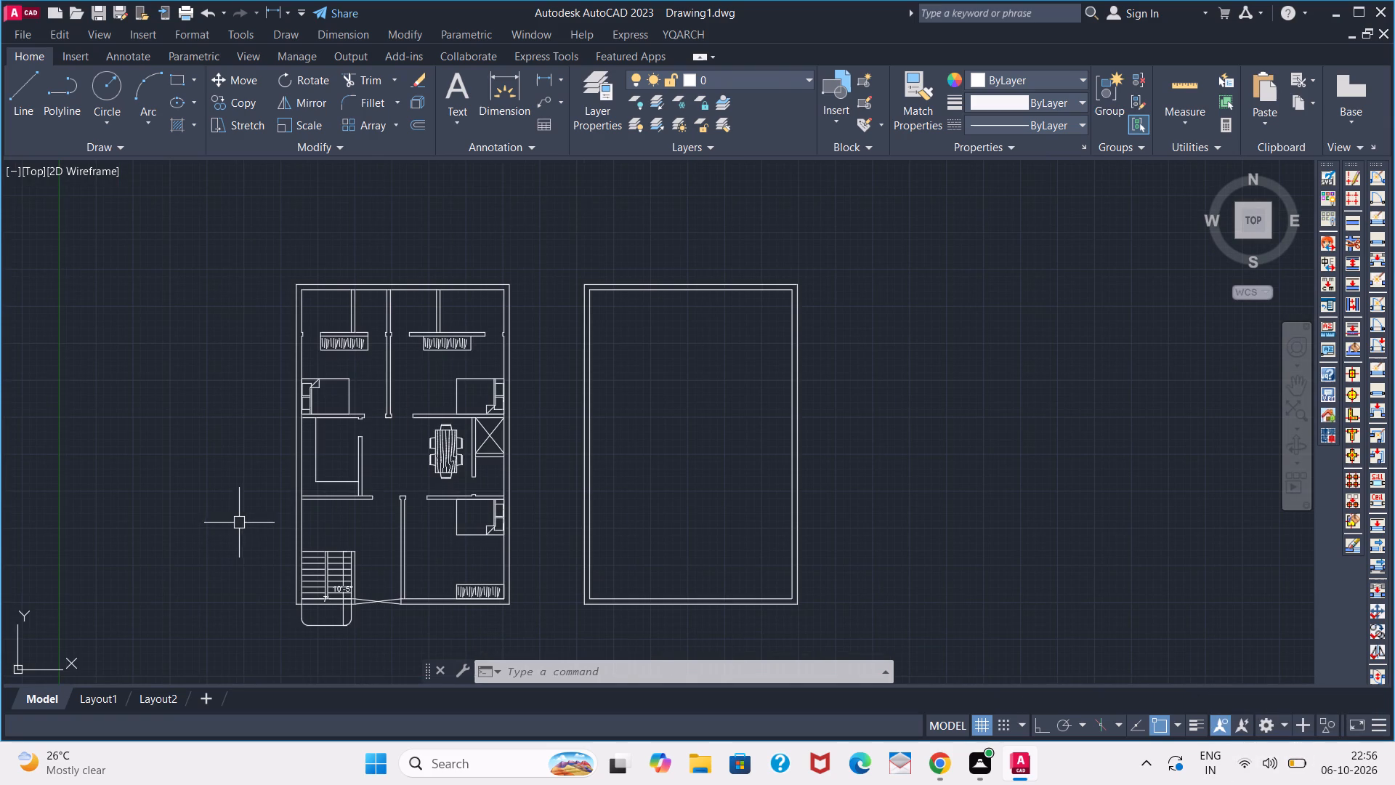
scroll(240, 523, up, 1)
scroll(240, 523, down, 1)
middle_drag(280, 526, 222, 491)
middle_drag(221, 491, 213, 490)
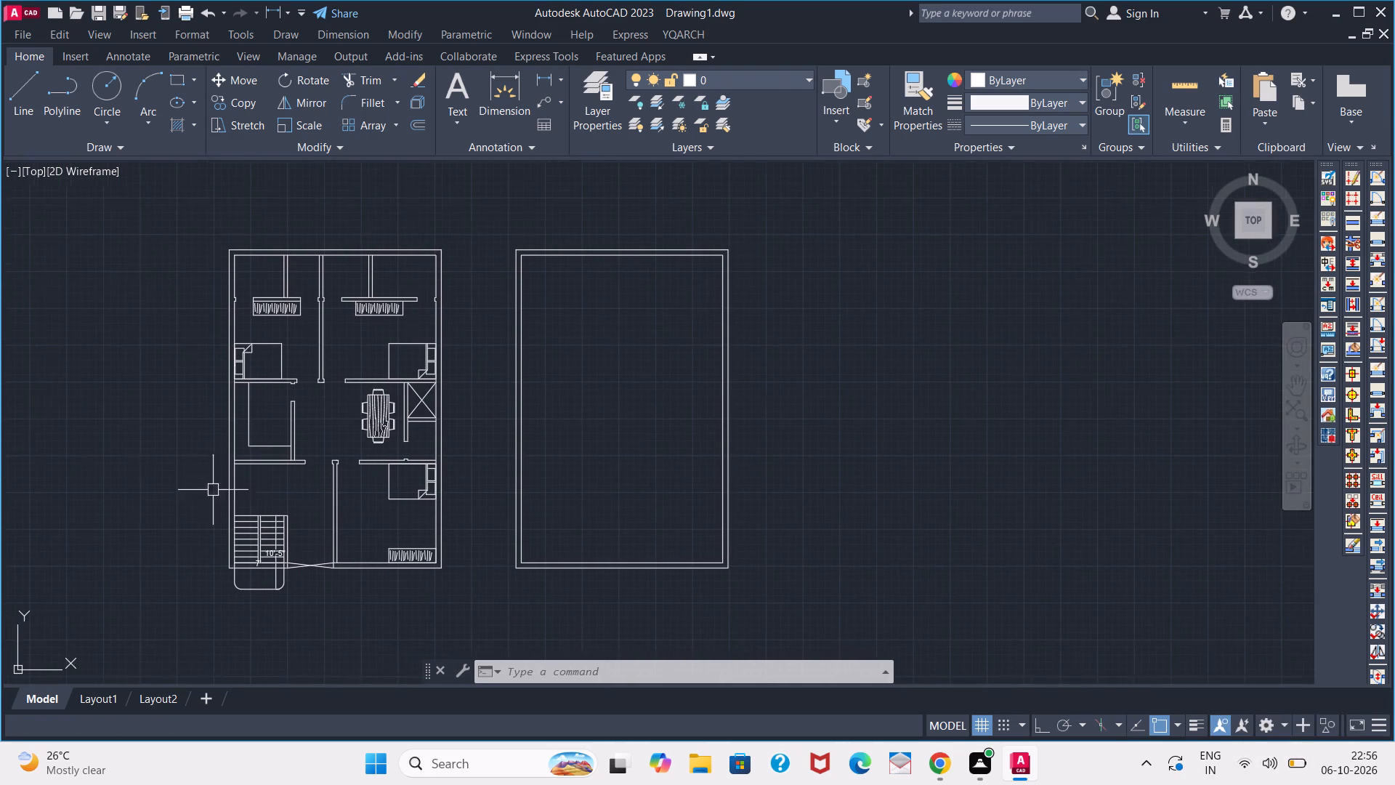
scroll(245, 455, up, 2)
text(TR)
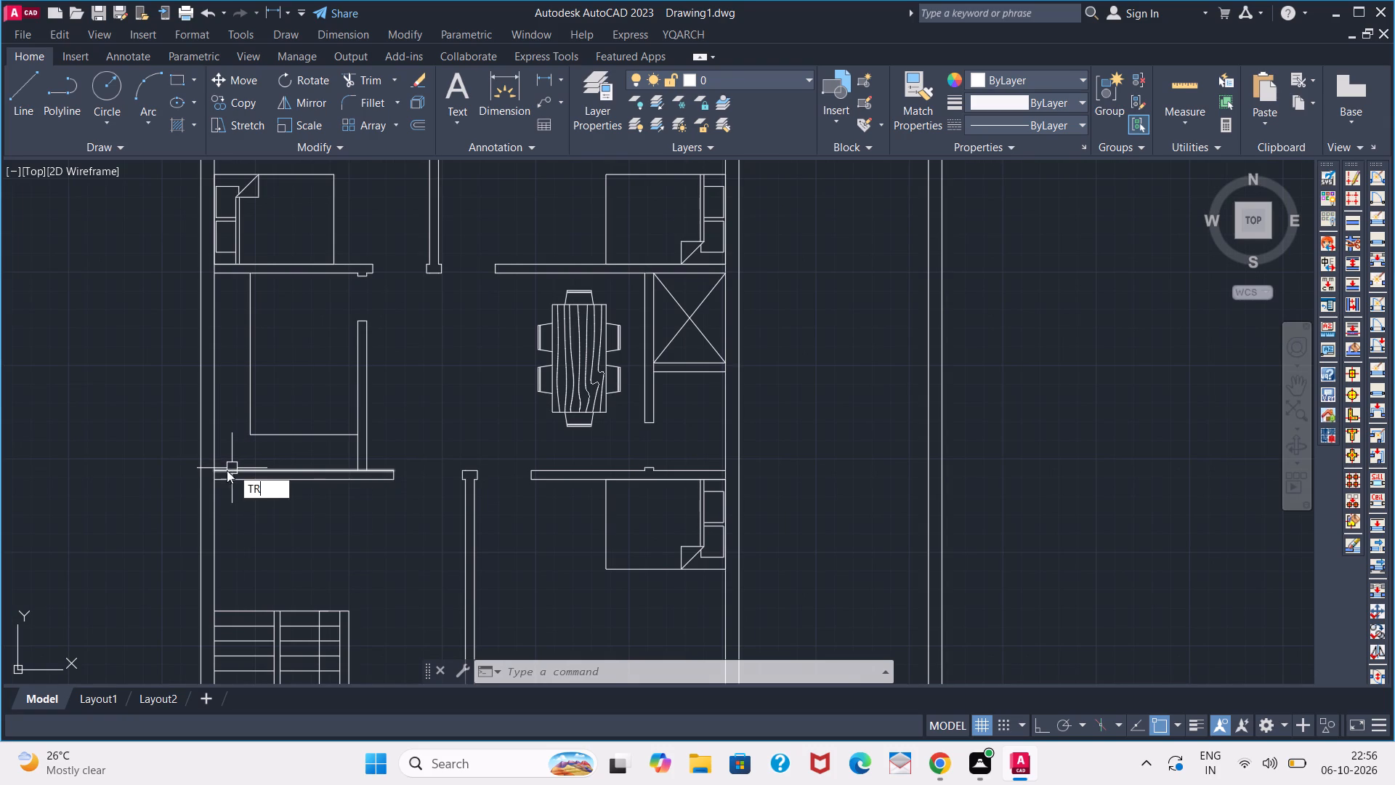
key(space)
scroll(206, 475, up, 2)
click(226, 480)
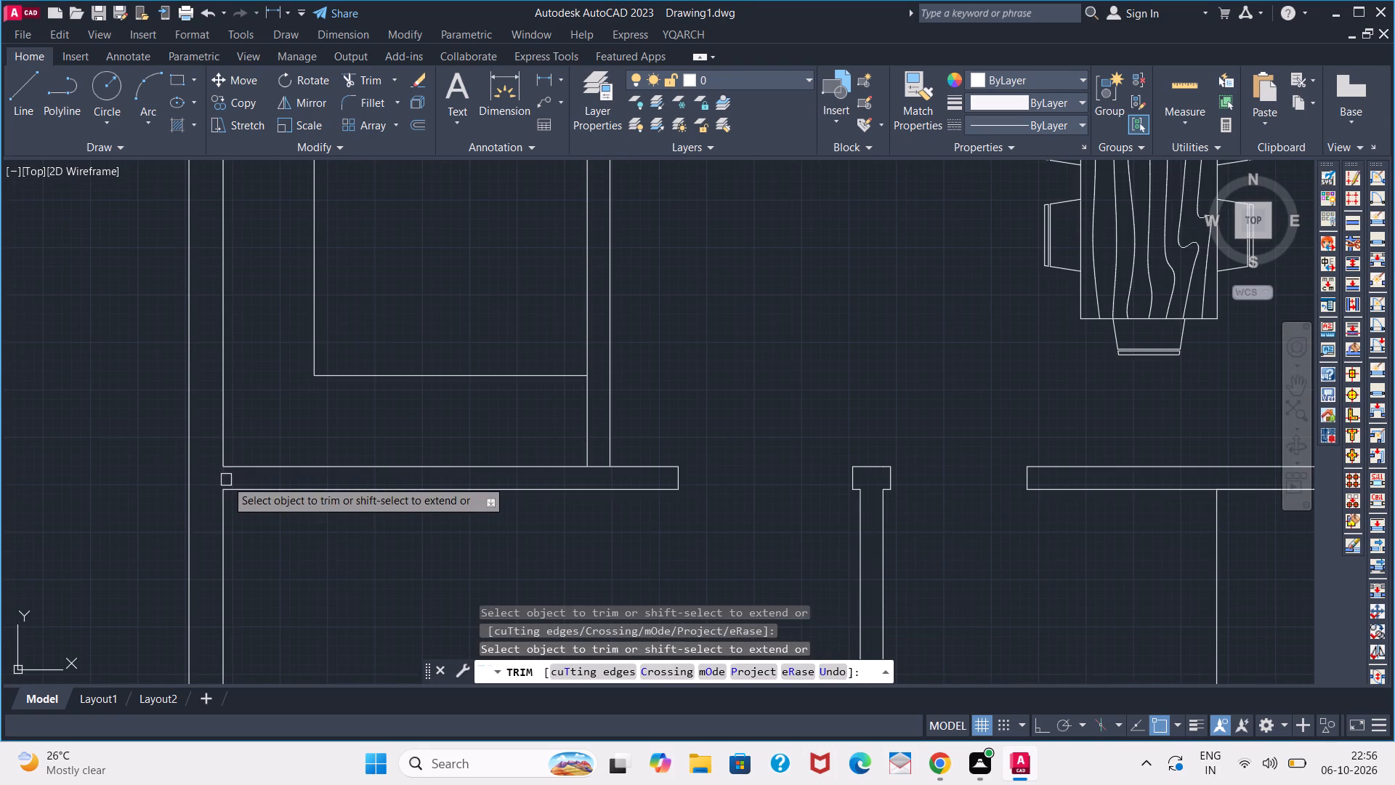
scroll(434, 502, down, 3)
scroll(892, 507, up, 3)
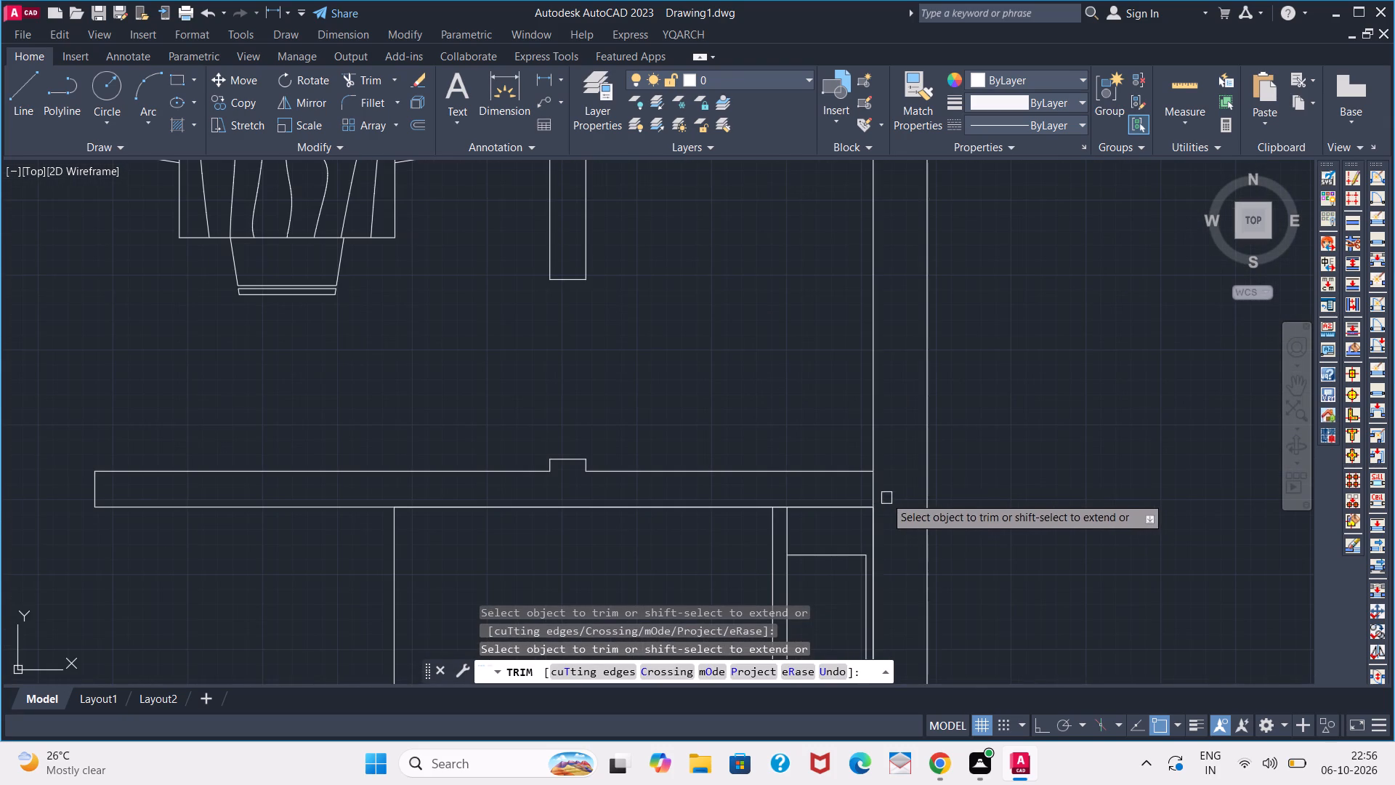
click(878, 493)
scroll(878, 493, down, 4)
Trim the wall junctions around the crossed rectangle: east wall at the middle cross wall and short wall below, and the adjacent partition's top.
middle_drag(869, 422, 737, 549)
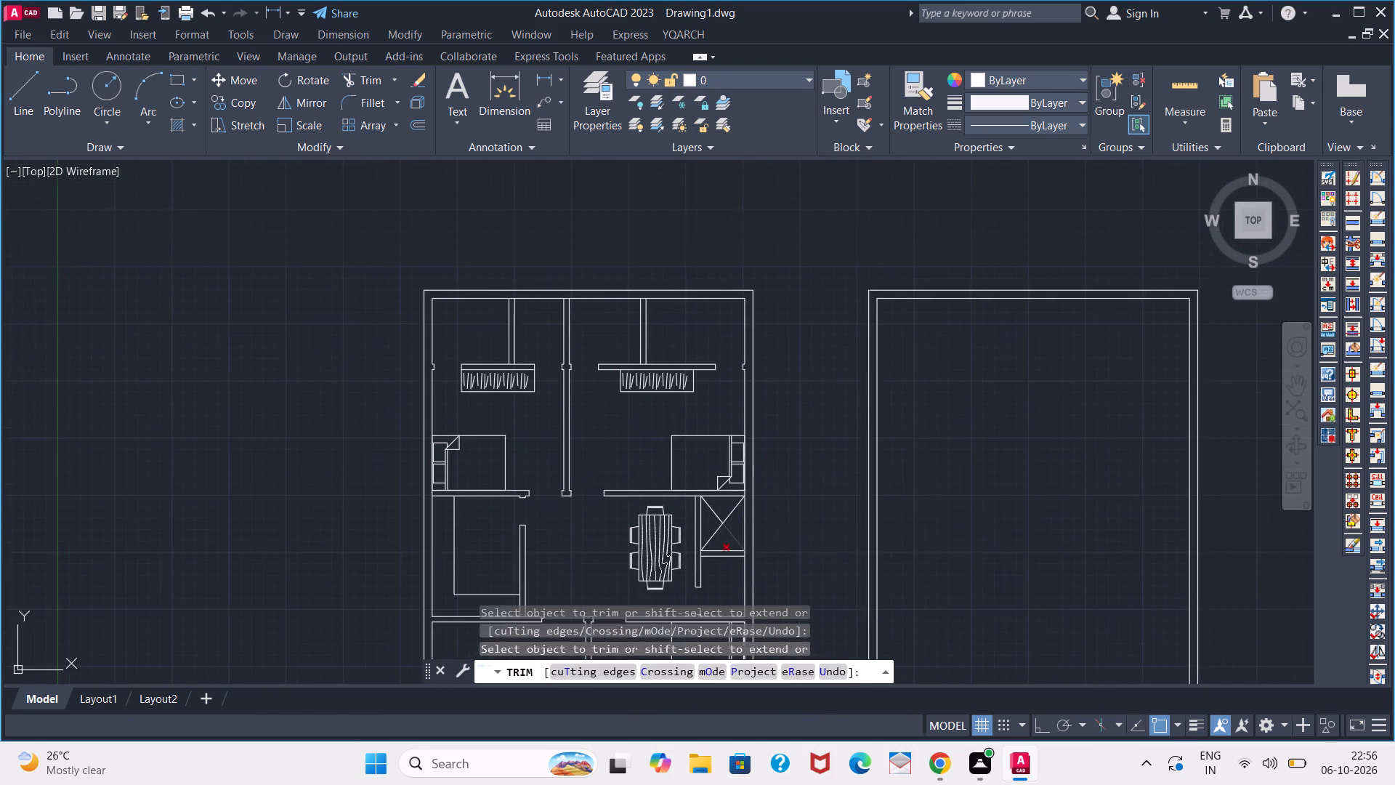
scroll(733, 504, up, 4)
click(780, 439)
scroll(780, 440, down, 5)
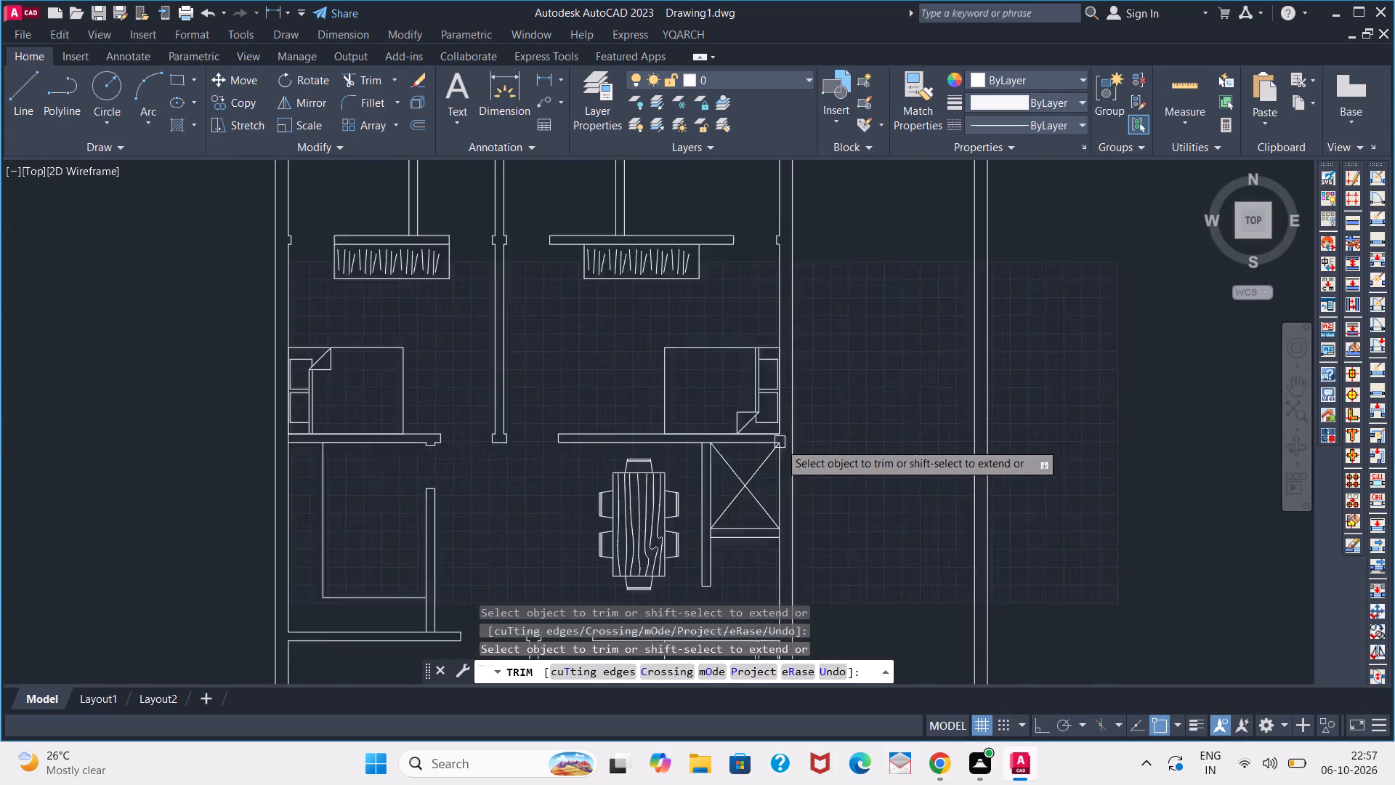
scroll(776, 508, up, 4)
click(773, 463)
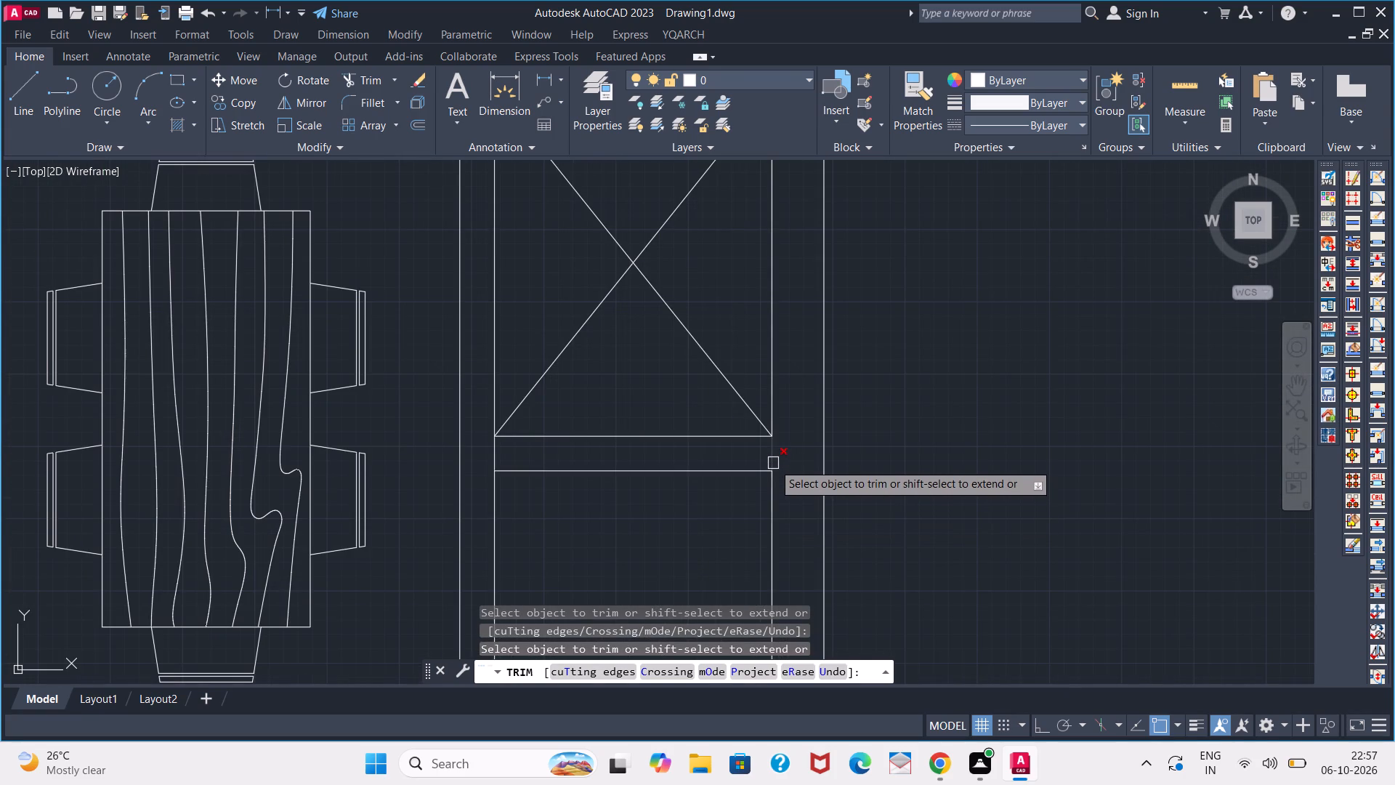
scroll(768, 475, down, 4)
scroll(729, 479, up, 4)
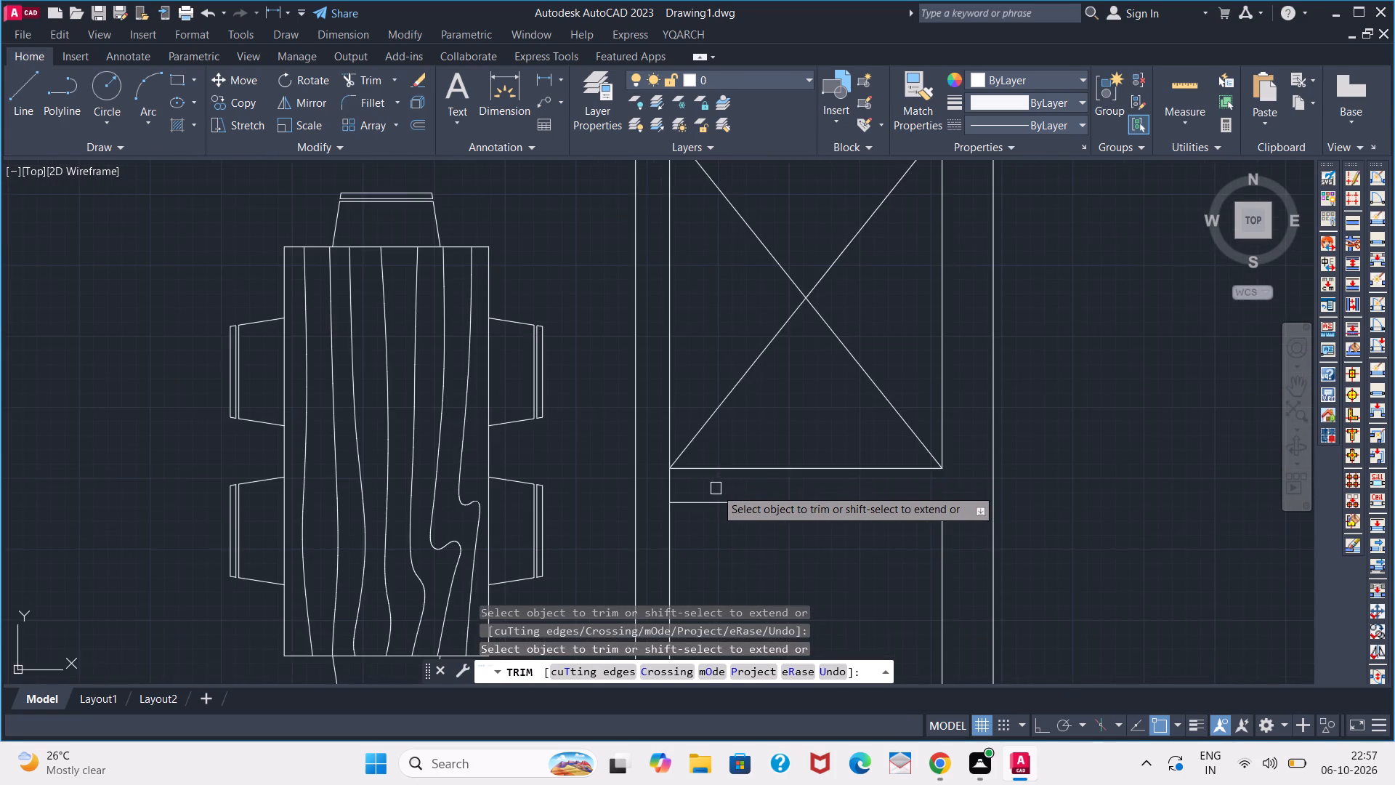
scroll(705, 484, down, 3)
scroll(682, 406, up, 4)
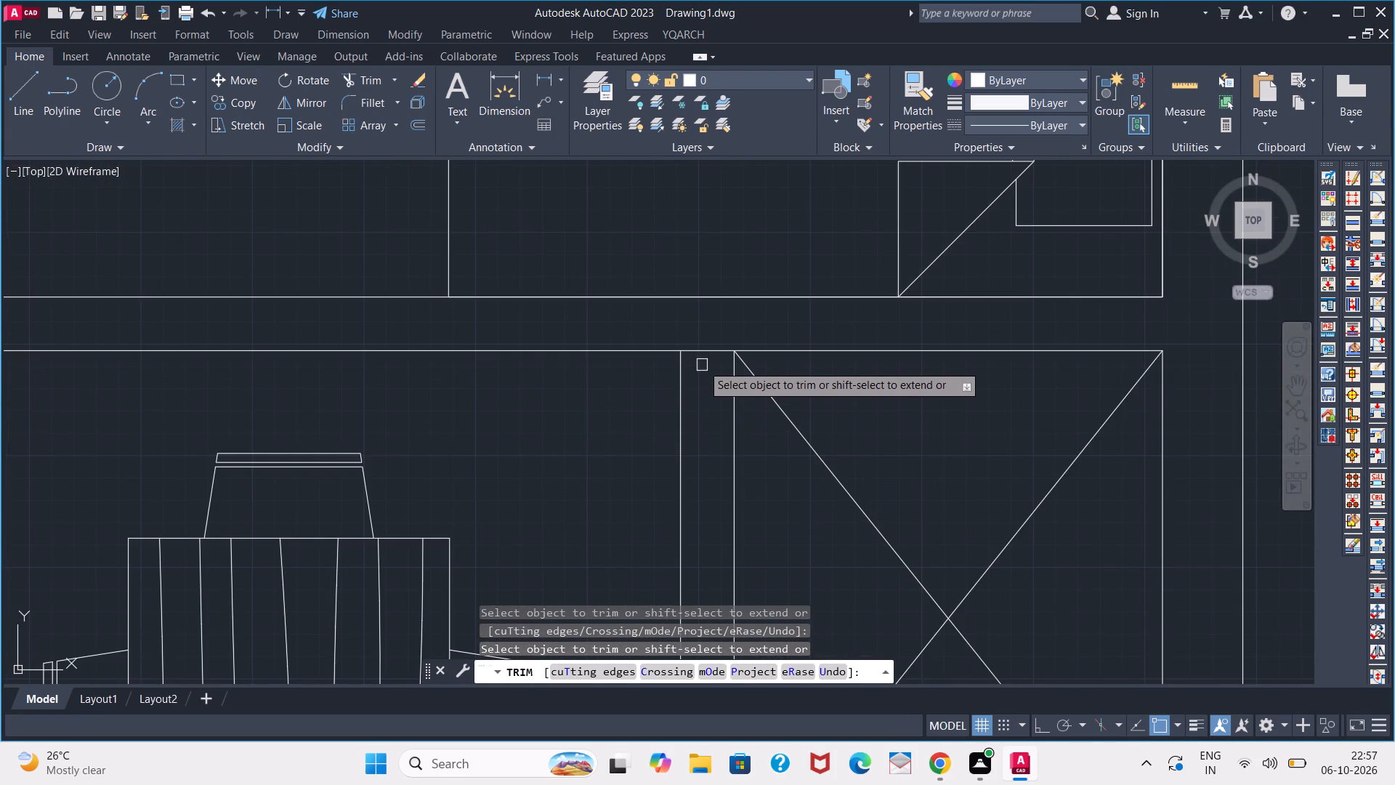
click(702, 351)
scroll(706, 393, down, 4)
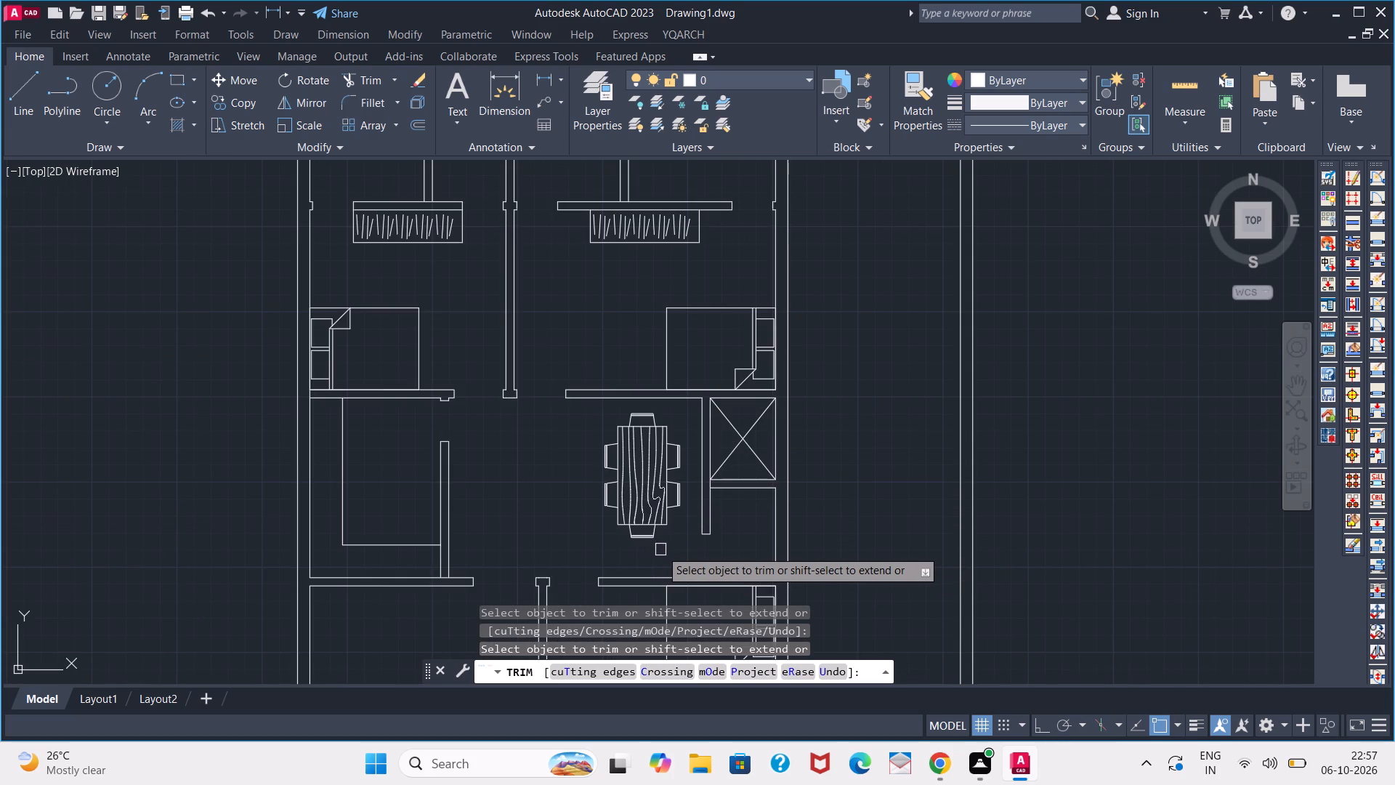
Trim the south wall's inner line at the lower partition's base and the west wall's inner line at the middle cross wall.
scroll(692, 542, down, 2)
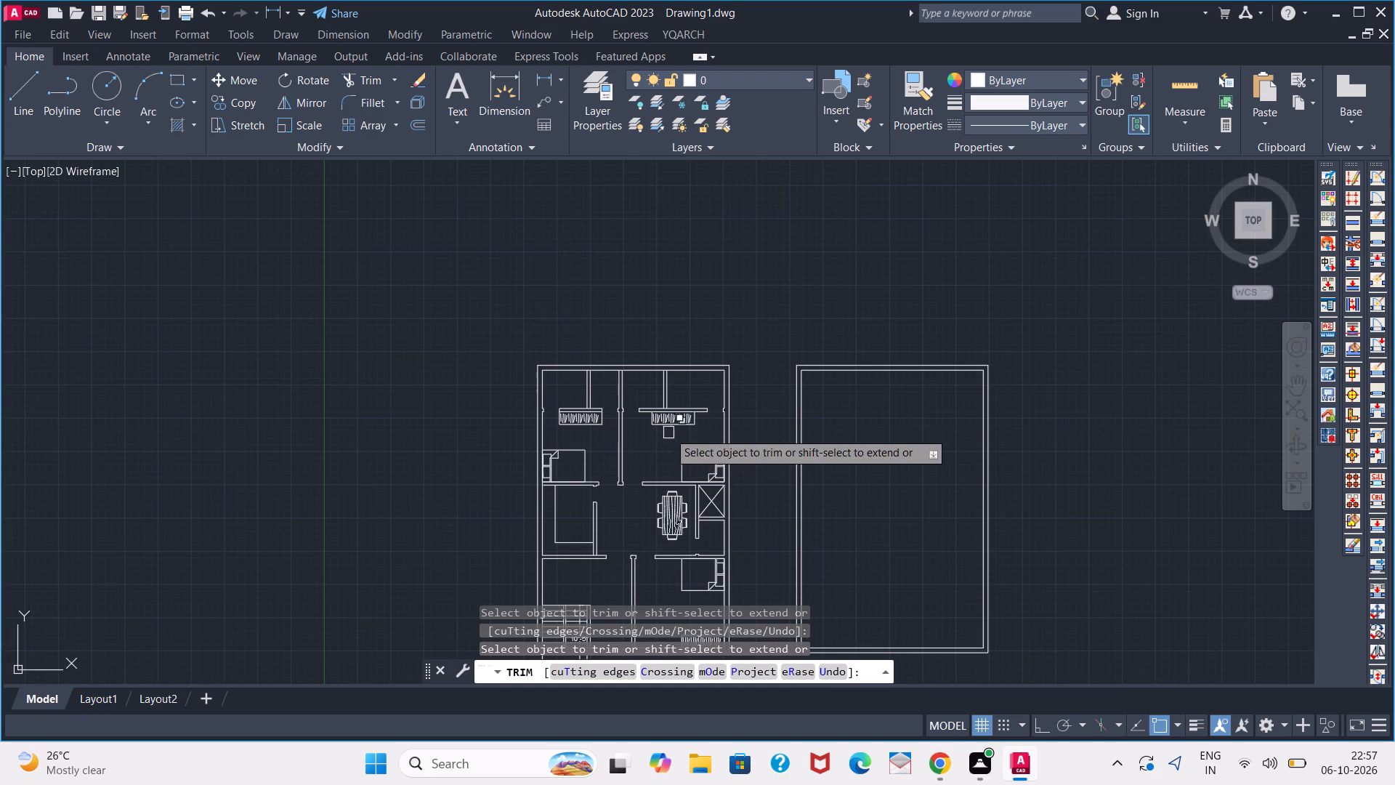
middle_drag(611, 484, 646, 379)
middle_click(646, 379)
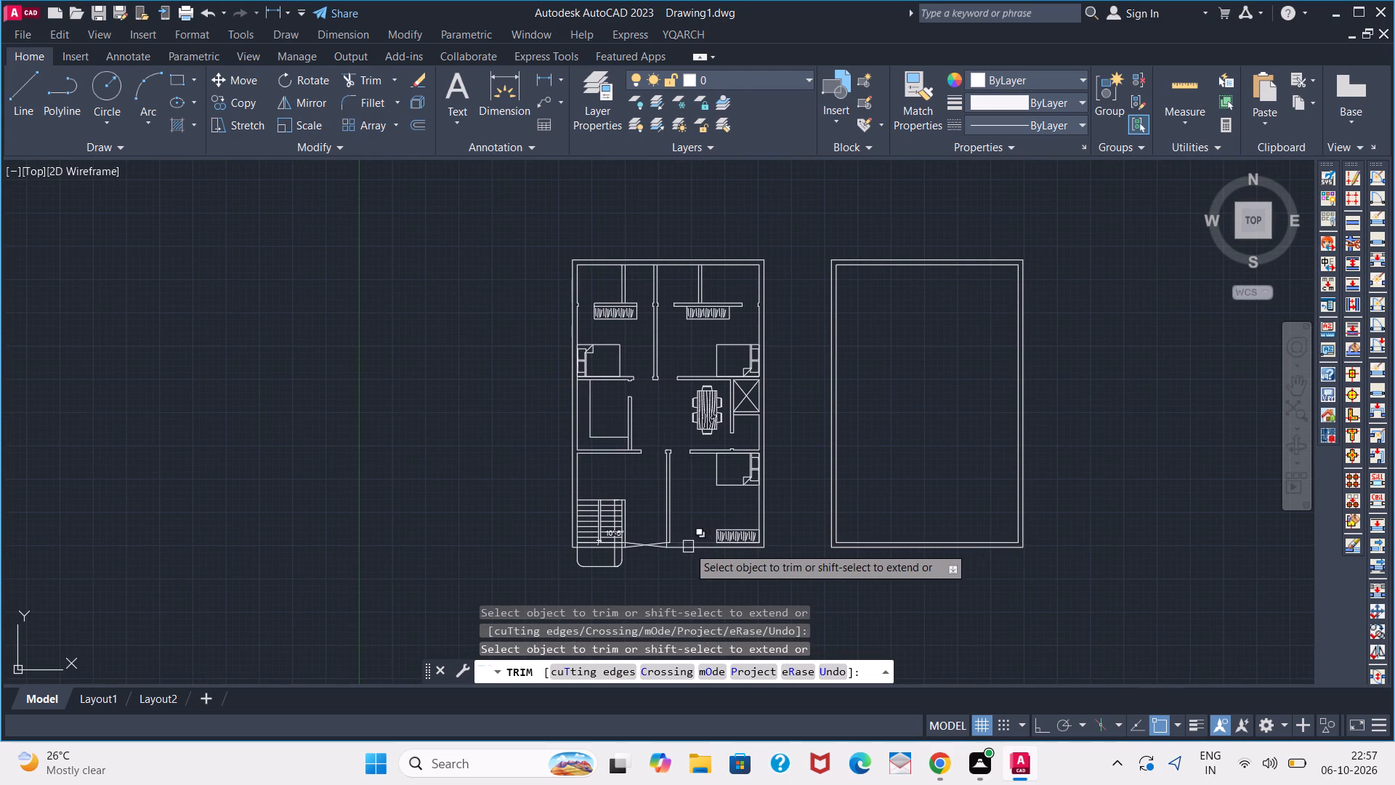
scroll(668, 545, up, 7)
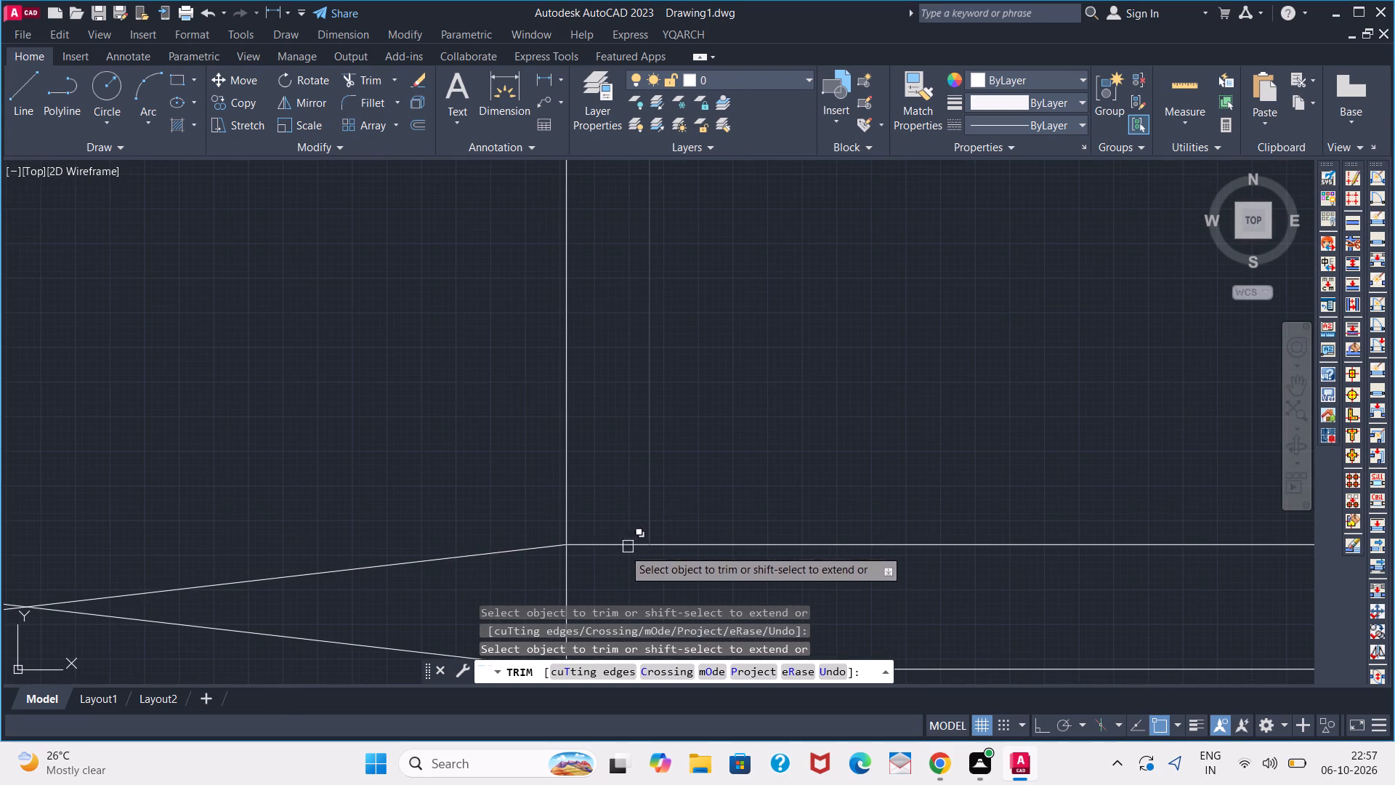
click(612, 547)
scroll(618, 542, down, 5)
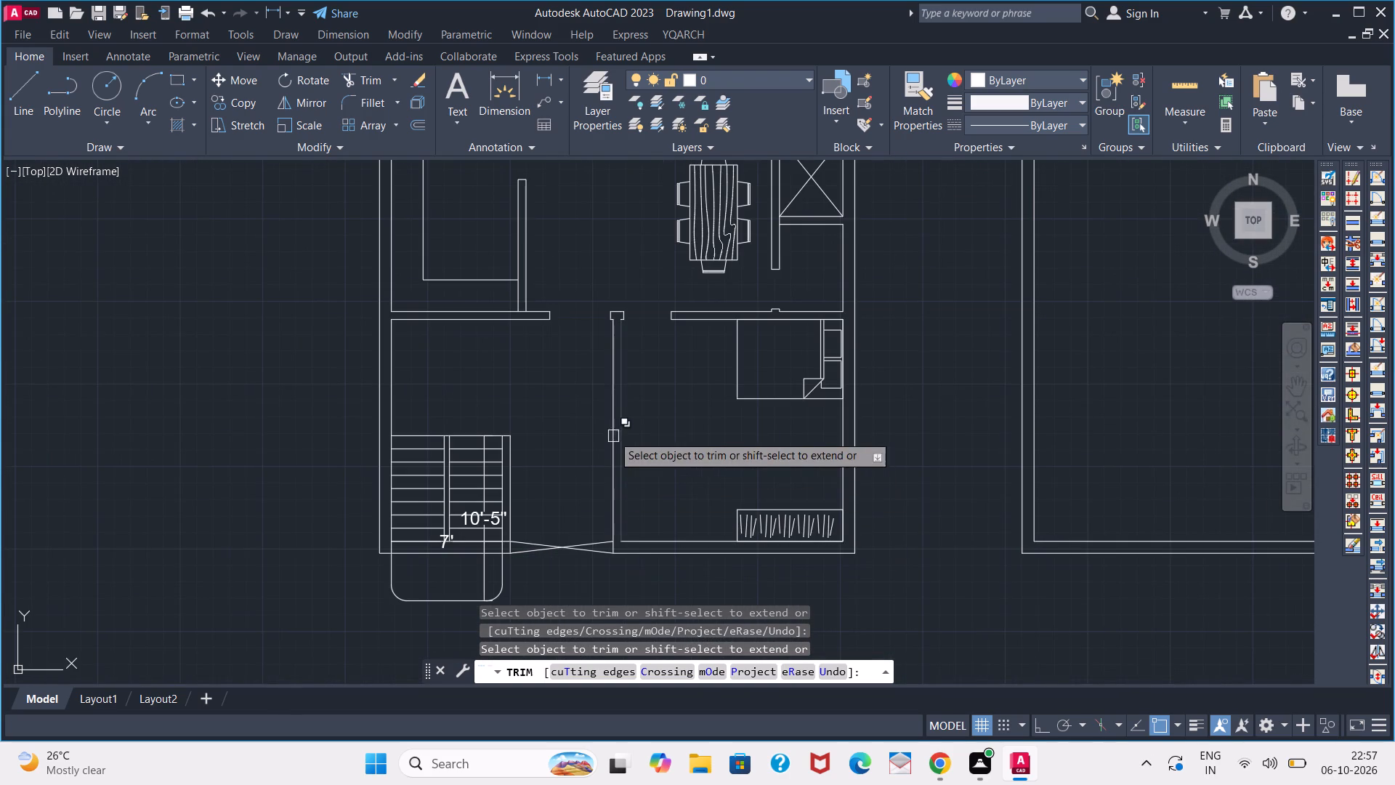
middle_drag(532, 379, 533, 459)
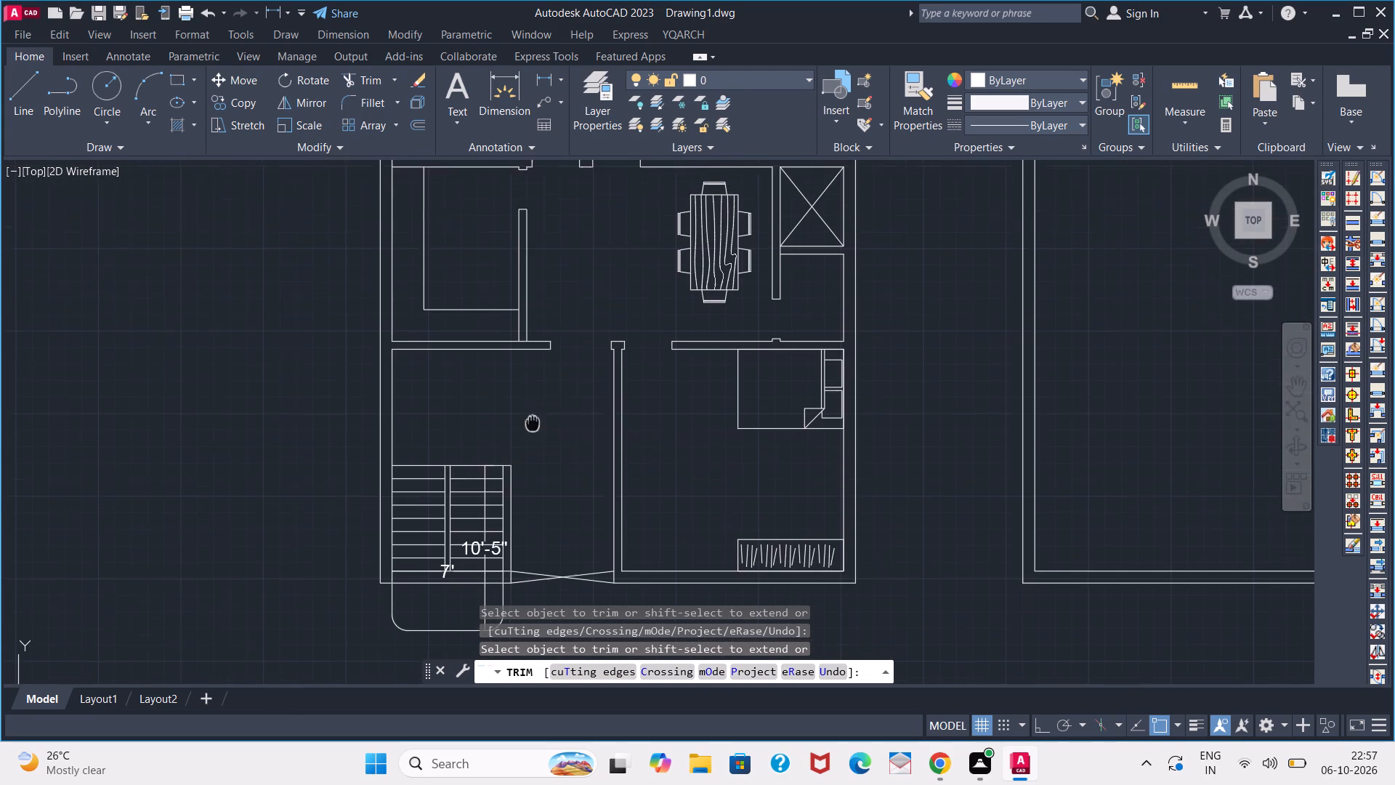
middle_drag(533, 459, 524, 583)
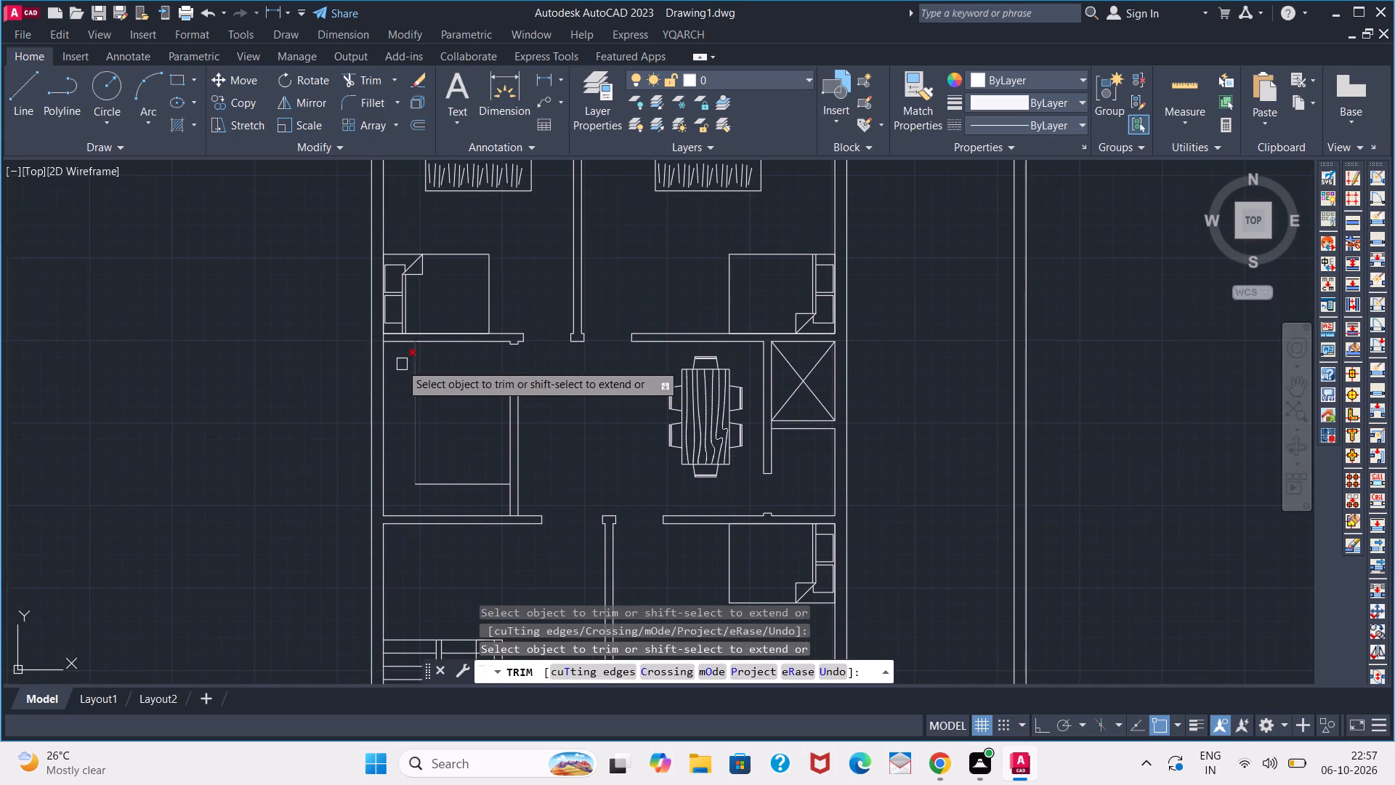
scroll(395, 359, up, 4)
click(346, 284)
scroll(409, 343, down, 4)
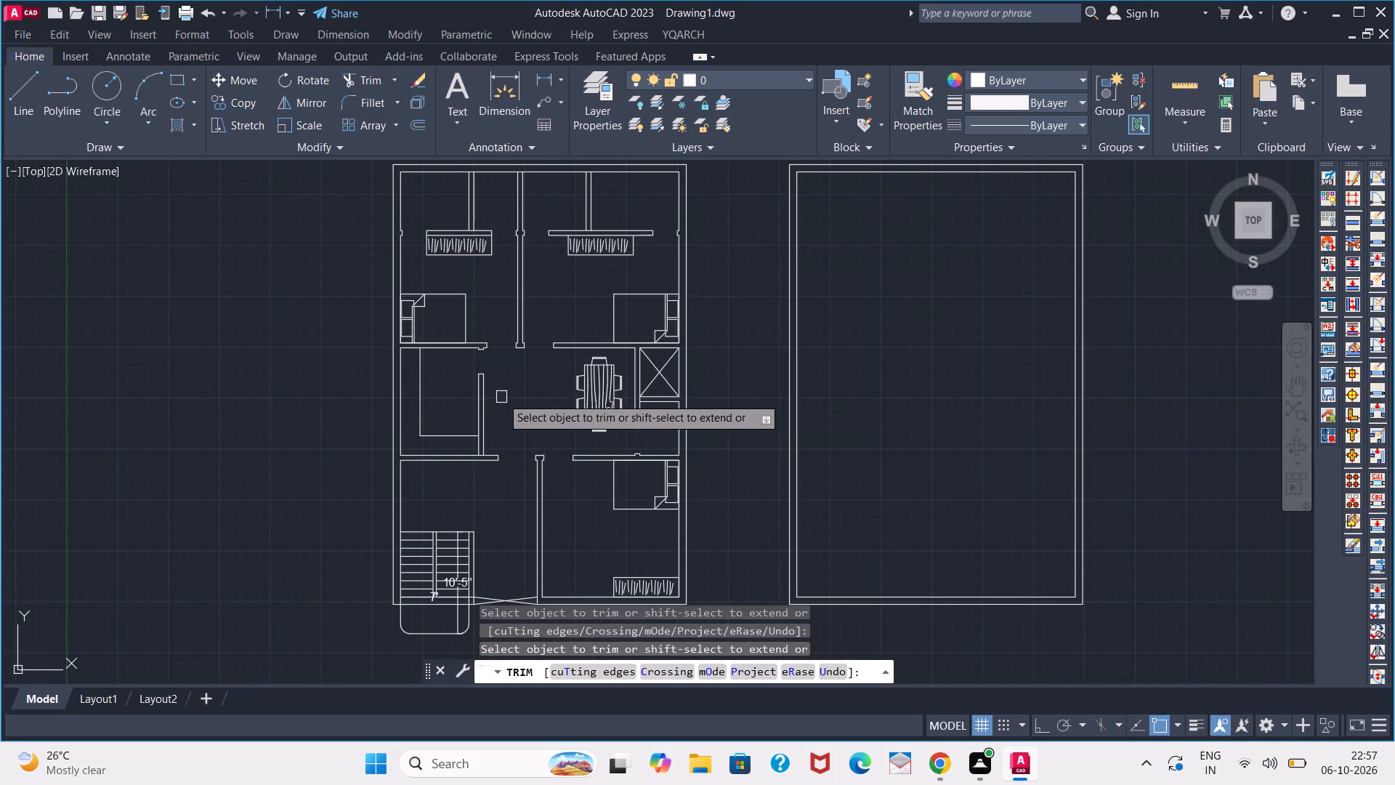
Trim the north wall's inner line where the central partition and the northeast room's short partition meet it.
scroll(517, 174, up, 4)
click(509, 172)
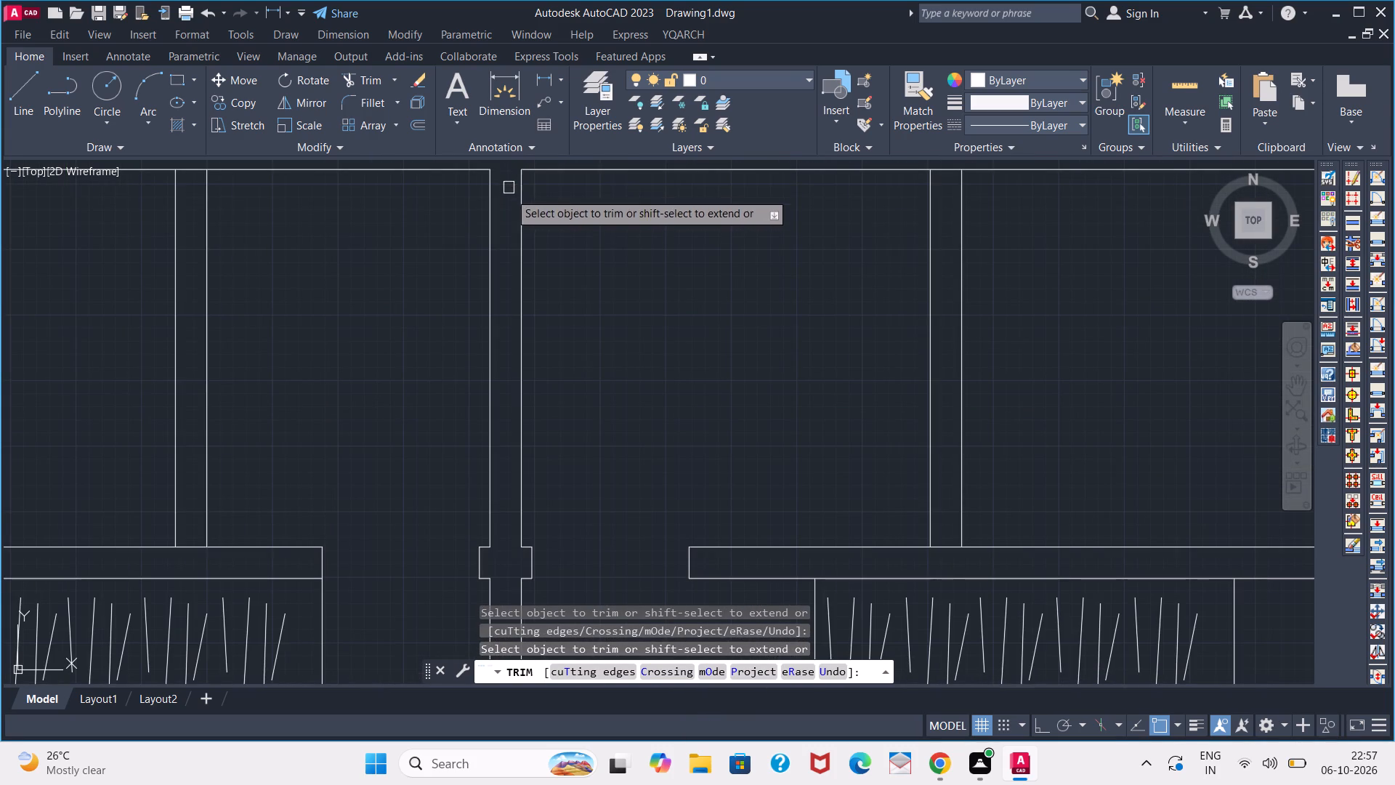
scroll(581, 339, down, 3)
scroll(677, 297, up, 4)
click(637, 335)
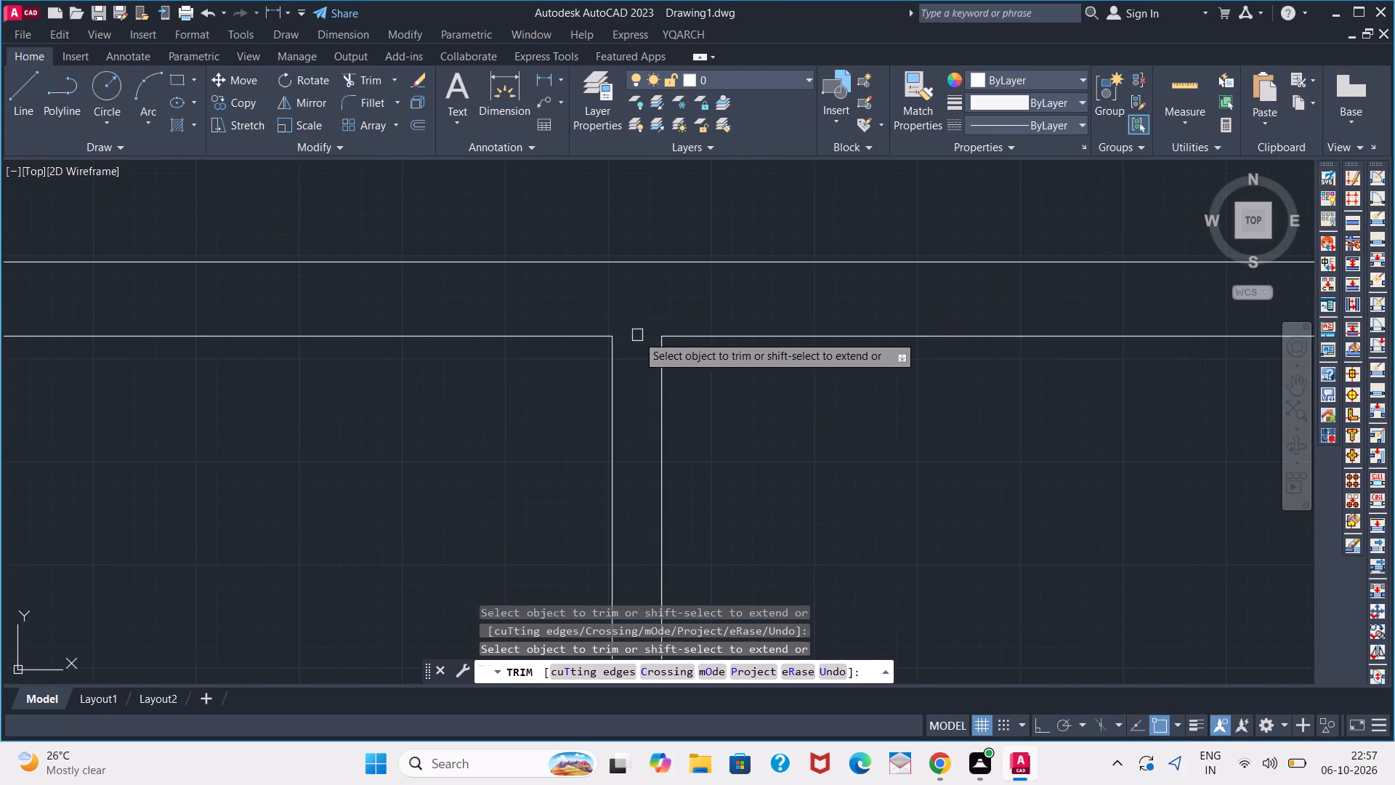
scroll(639, 345, down, 5)
middle_drag(553, 454, 583, 347)
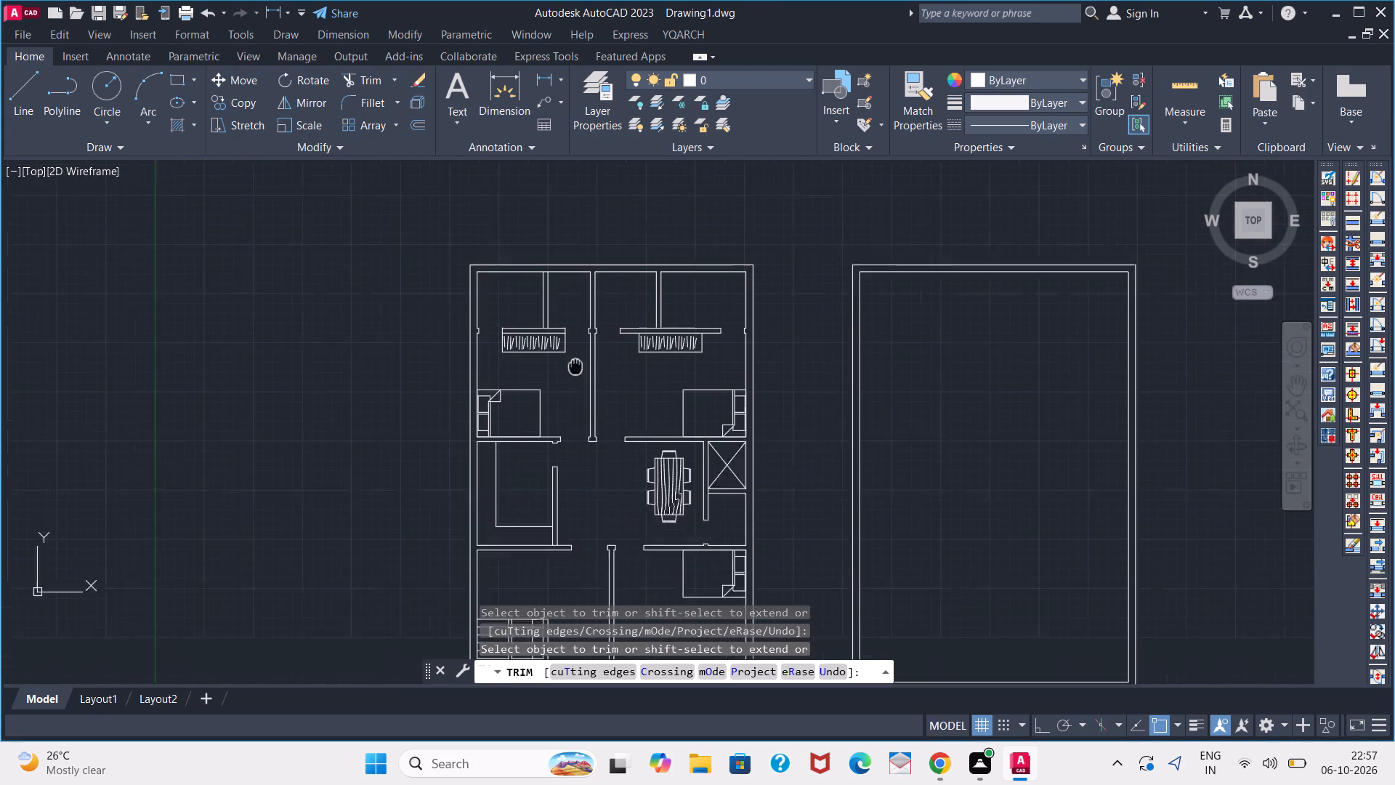
middle_drag(583, 347, 587, 342)
key(space)
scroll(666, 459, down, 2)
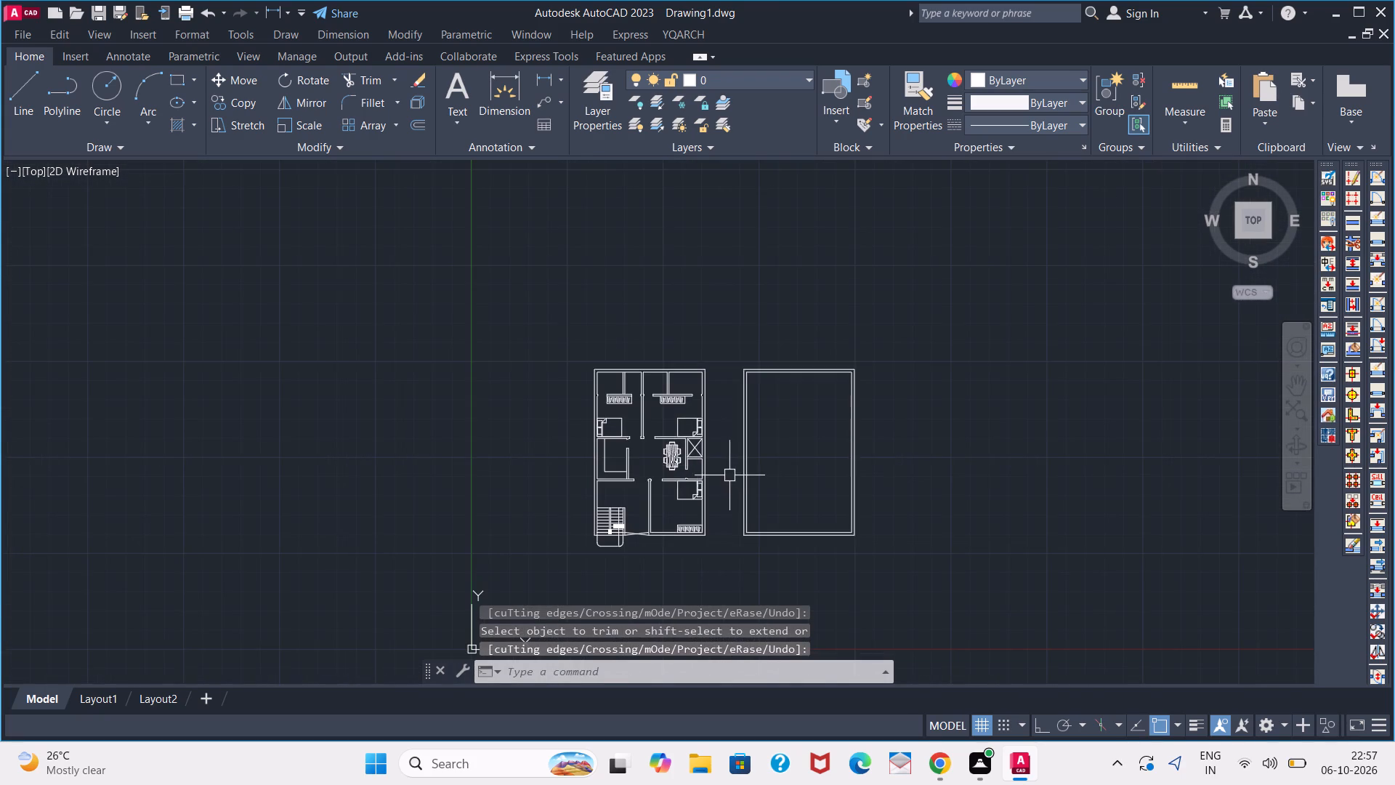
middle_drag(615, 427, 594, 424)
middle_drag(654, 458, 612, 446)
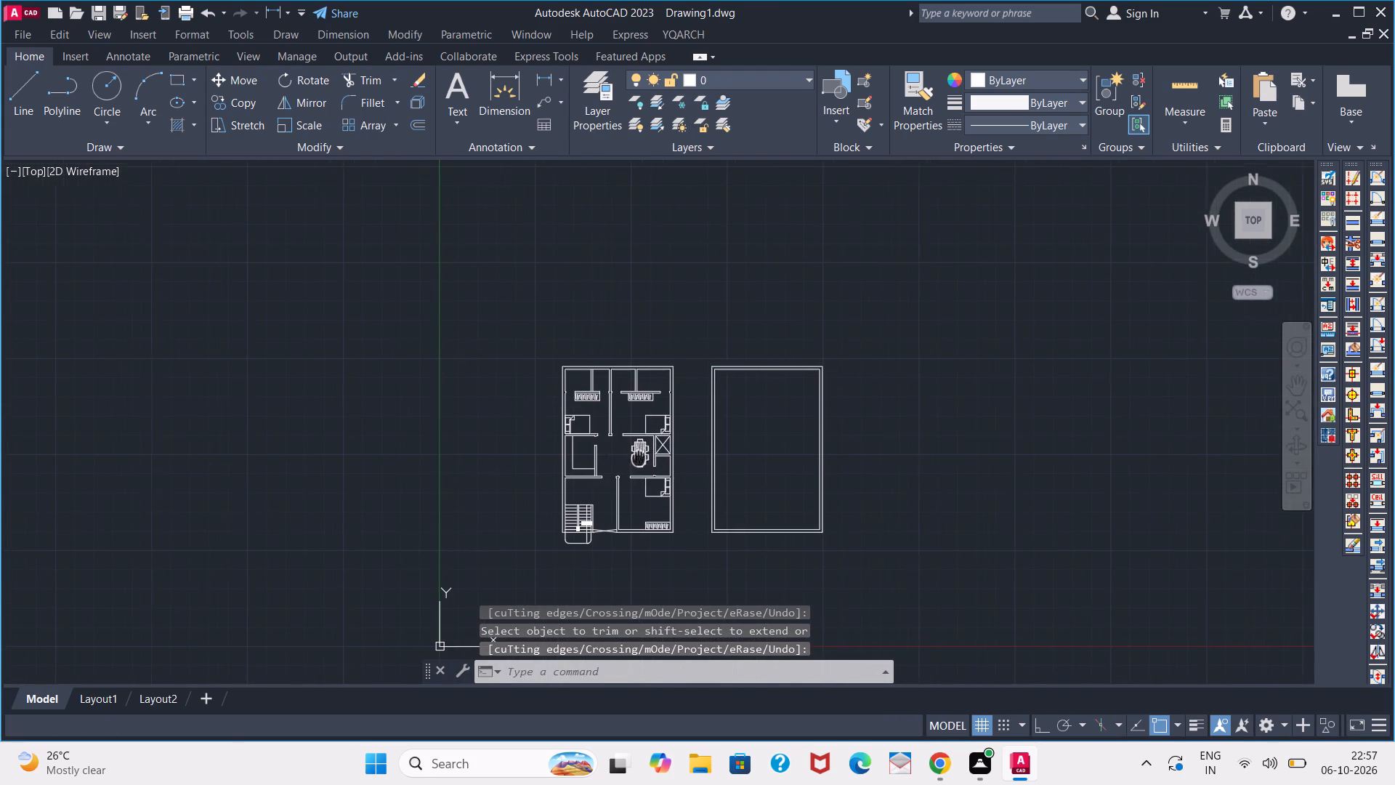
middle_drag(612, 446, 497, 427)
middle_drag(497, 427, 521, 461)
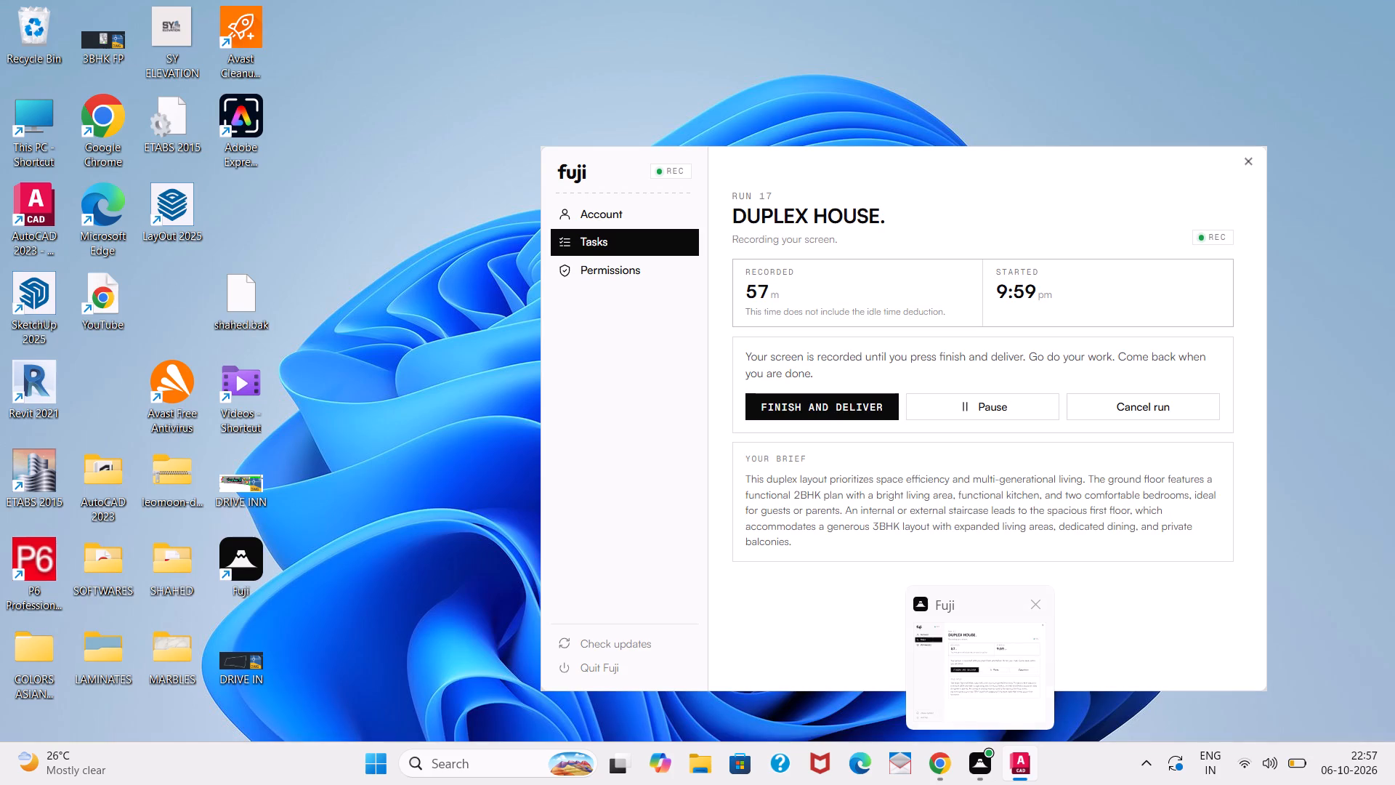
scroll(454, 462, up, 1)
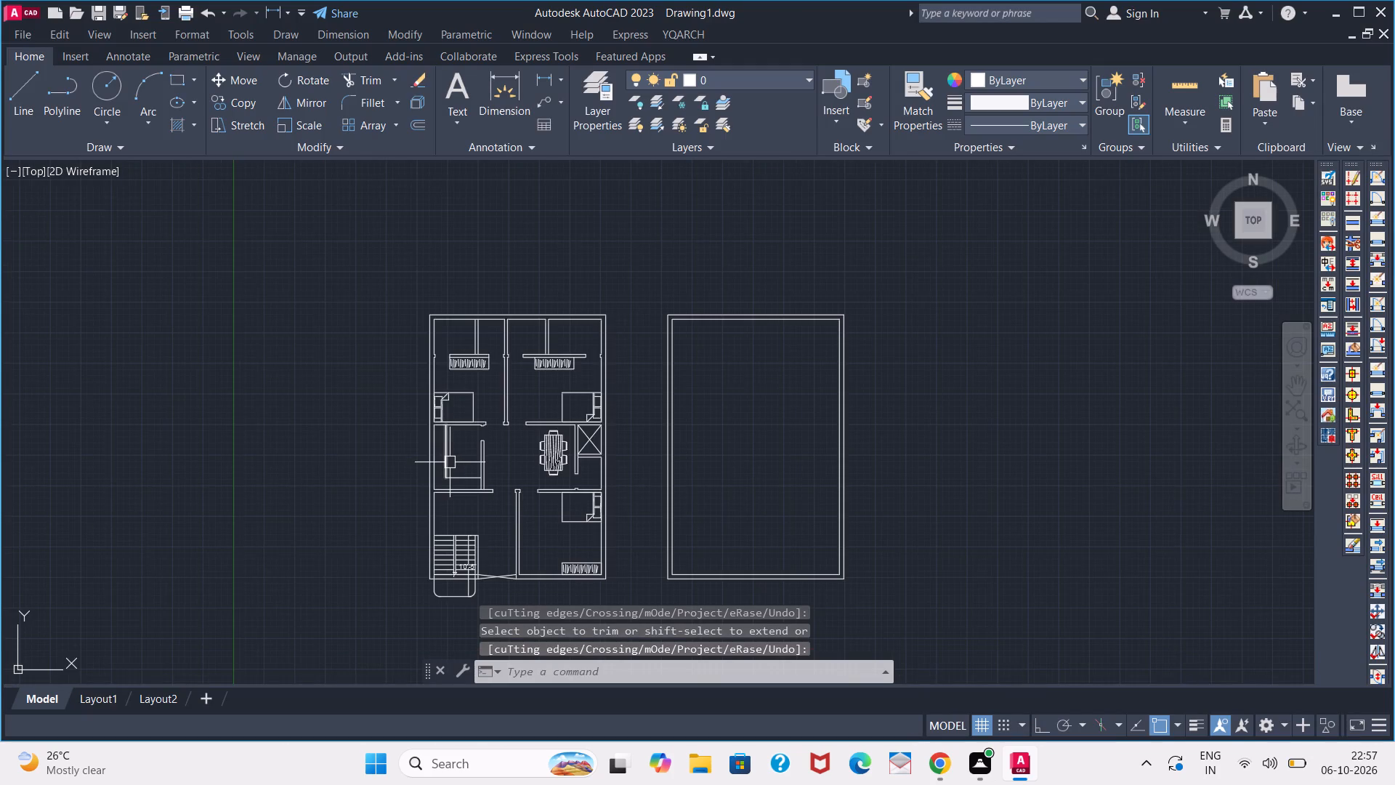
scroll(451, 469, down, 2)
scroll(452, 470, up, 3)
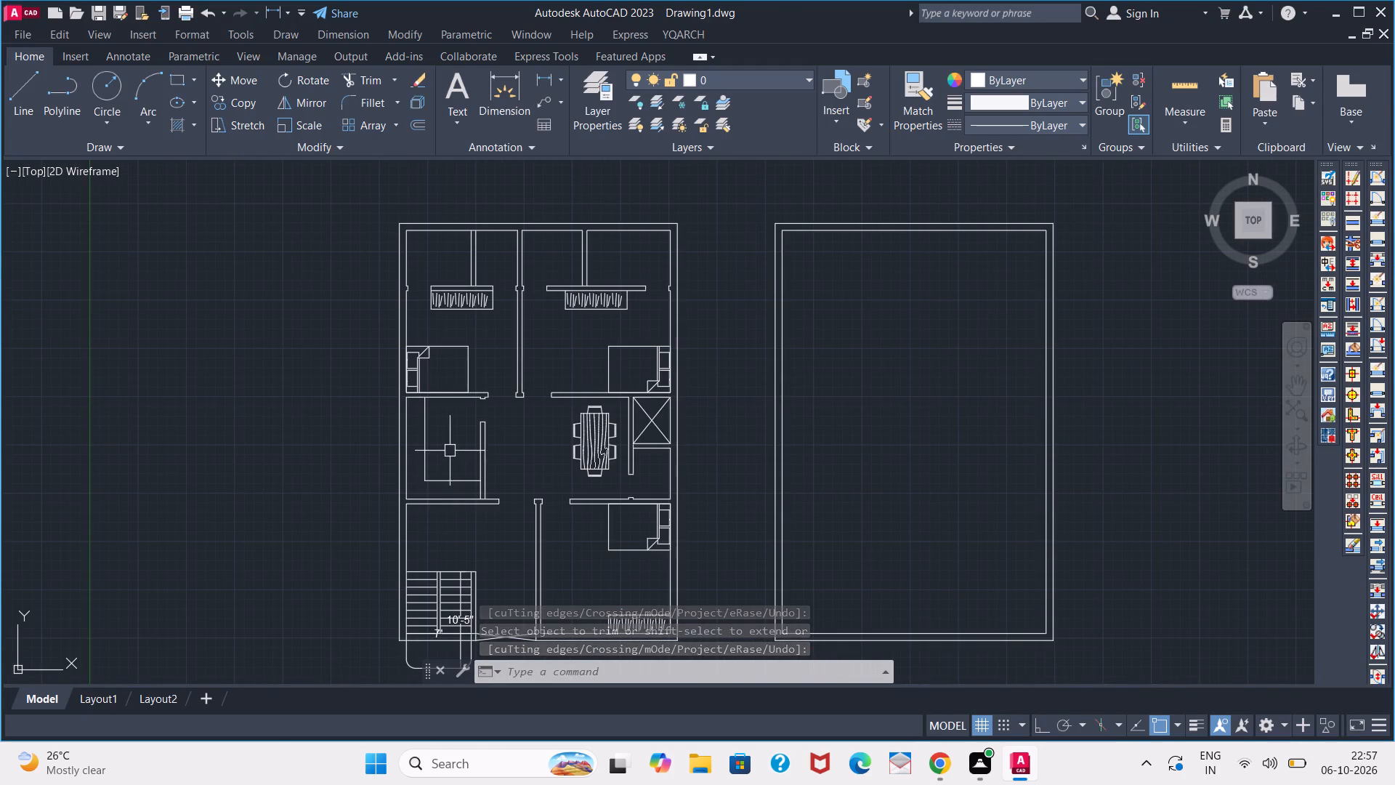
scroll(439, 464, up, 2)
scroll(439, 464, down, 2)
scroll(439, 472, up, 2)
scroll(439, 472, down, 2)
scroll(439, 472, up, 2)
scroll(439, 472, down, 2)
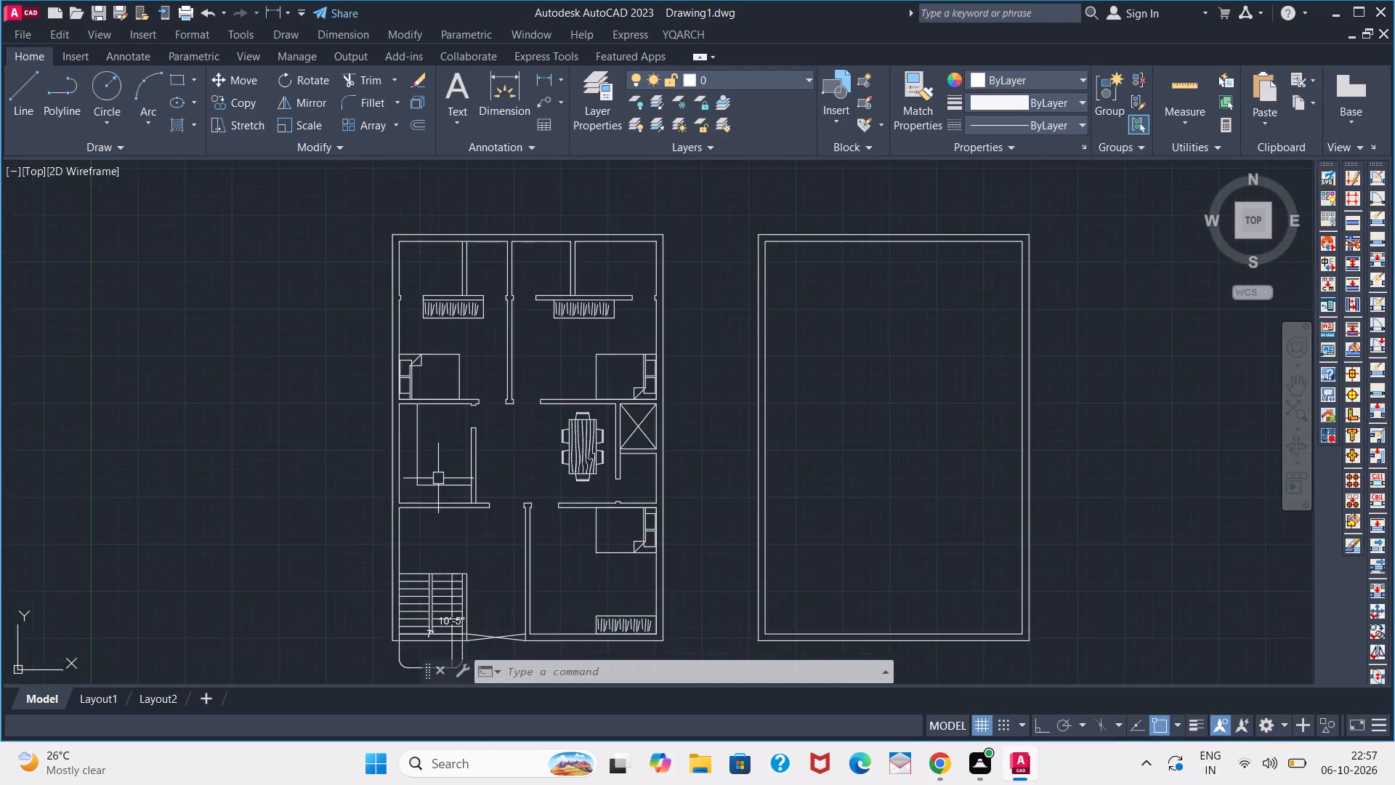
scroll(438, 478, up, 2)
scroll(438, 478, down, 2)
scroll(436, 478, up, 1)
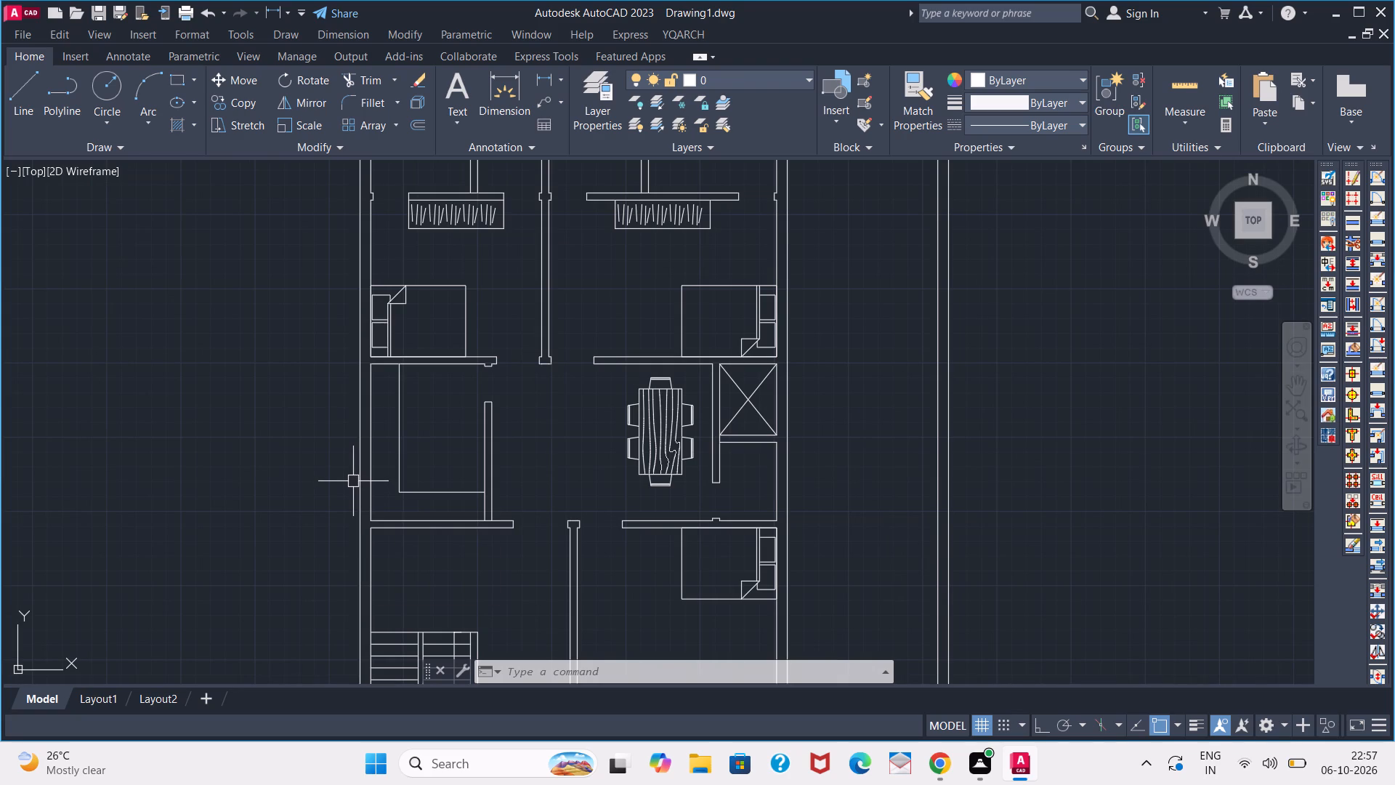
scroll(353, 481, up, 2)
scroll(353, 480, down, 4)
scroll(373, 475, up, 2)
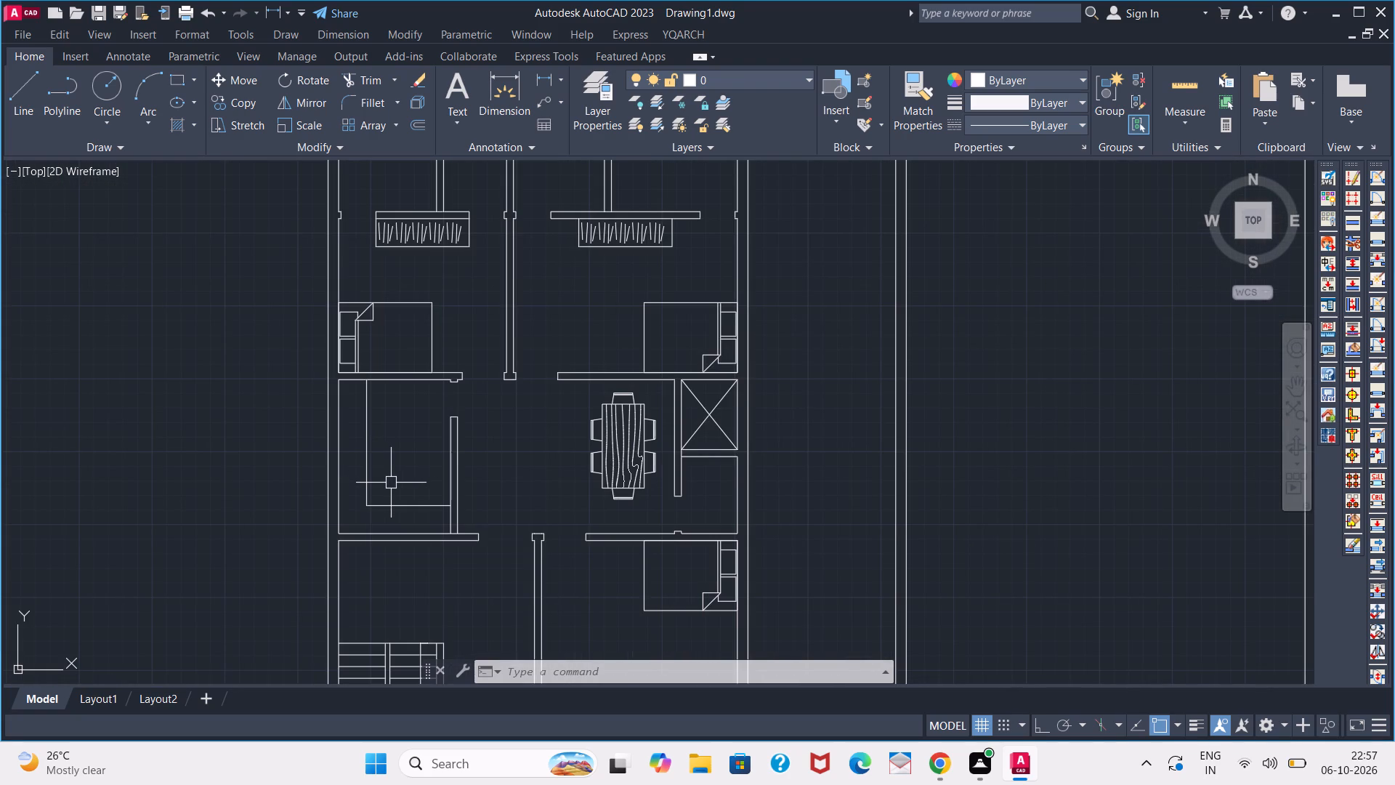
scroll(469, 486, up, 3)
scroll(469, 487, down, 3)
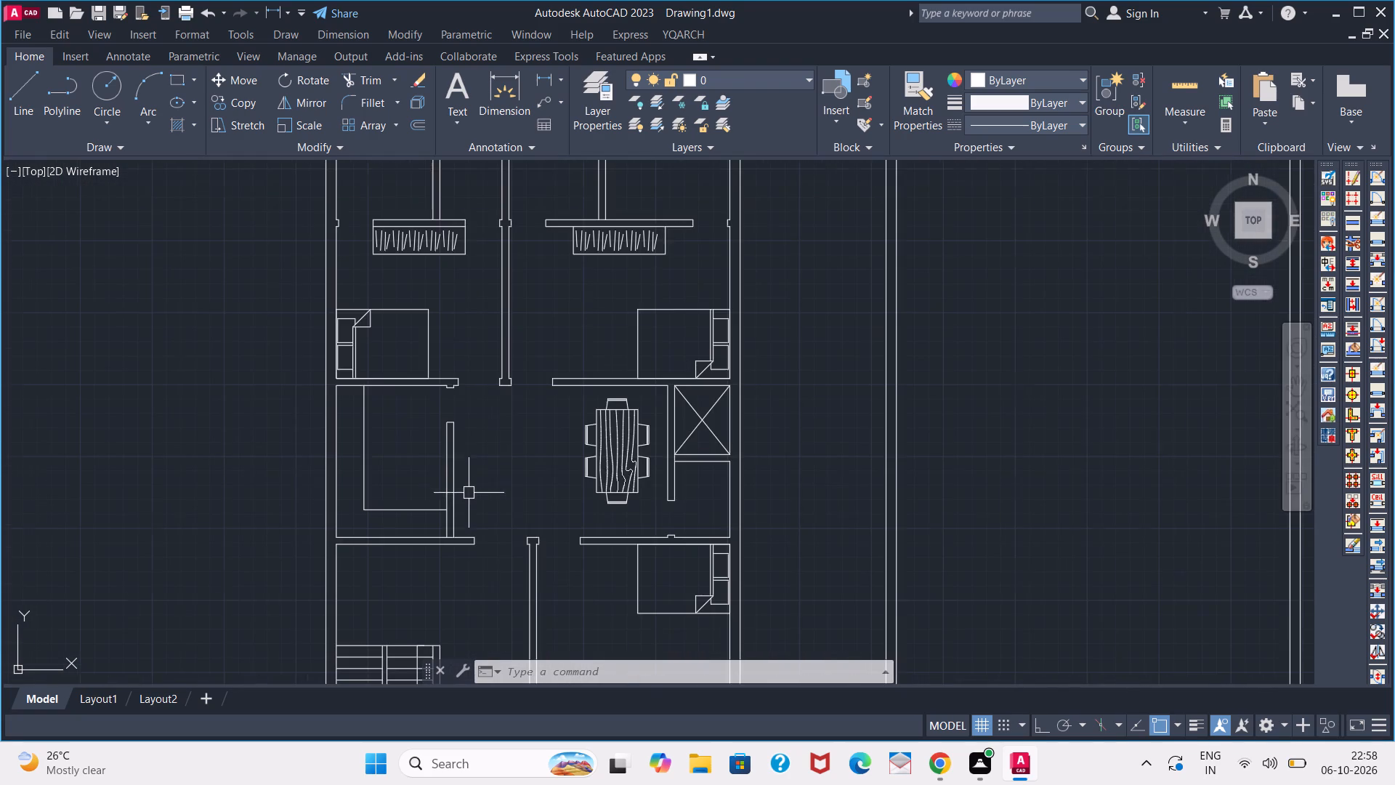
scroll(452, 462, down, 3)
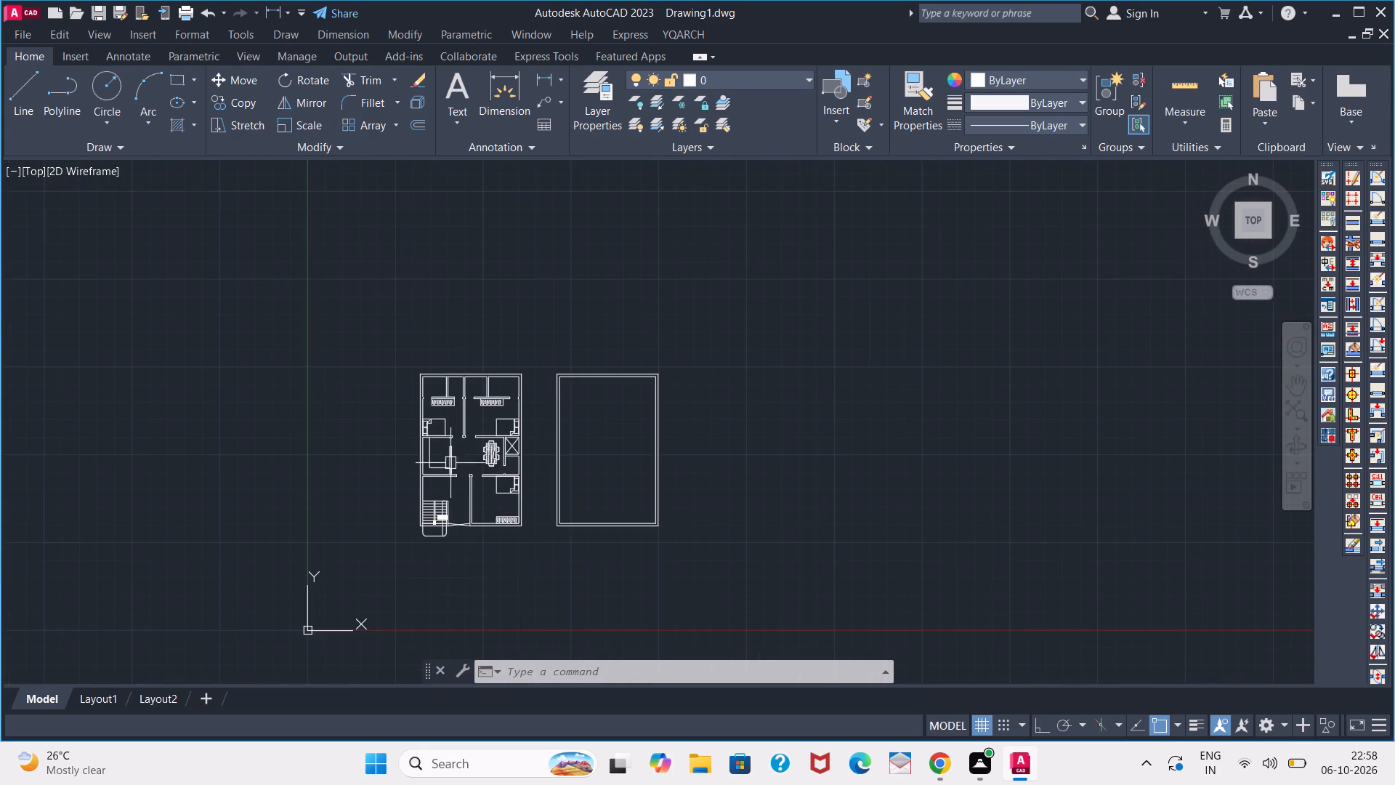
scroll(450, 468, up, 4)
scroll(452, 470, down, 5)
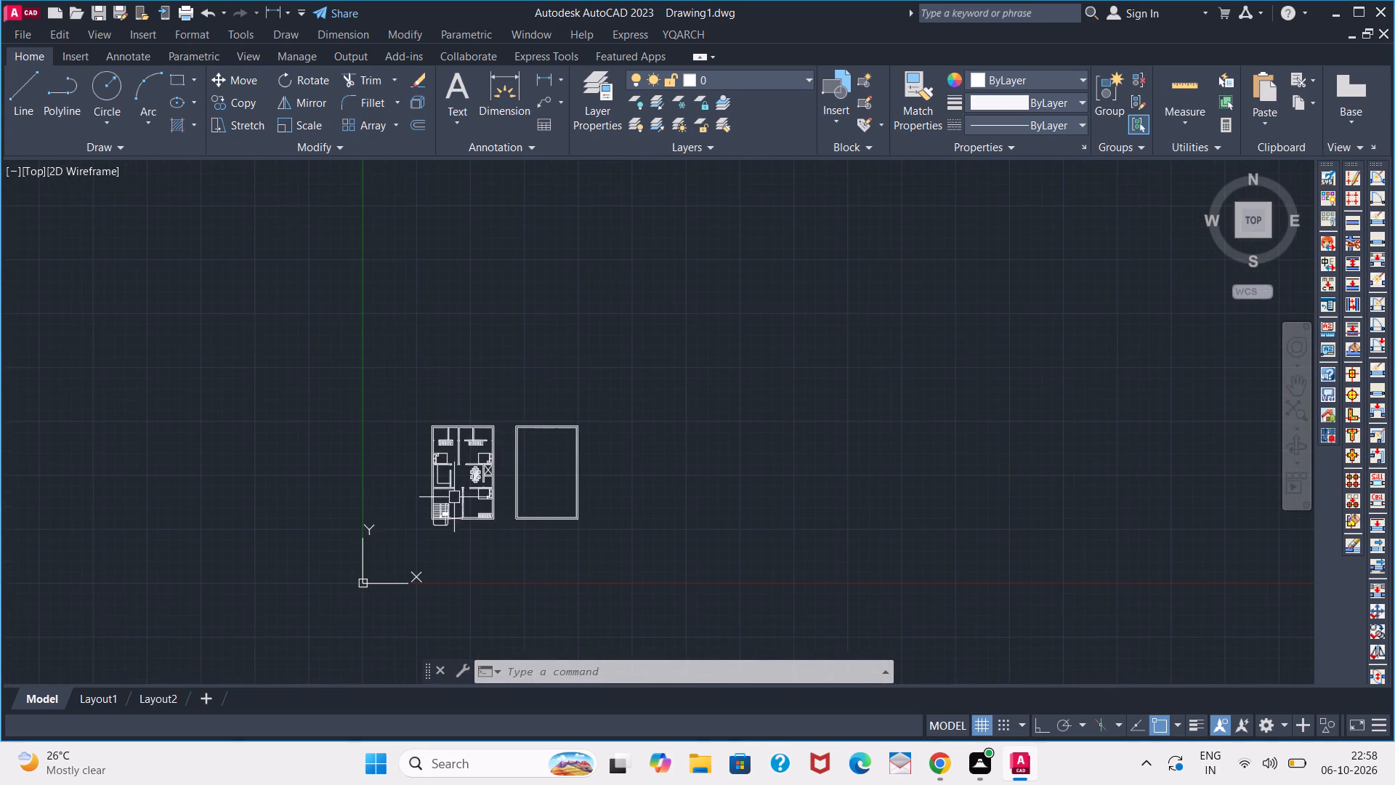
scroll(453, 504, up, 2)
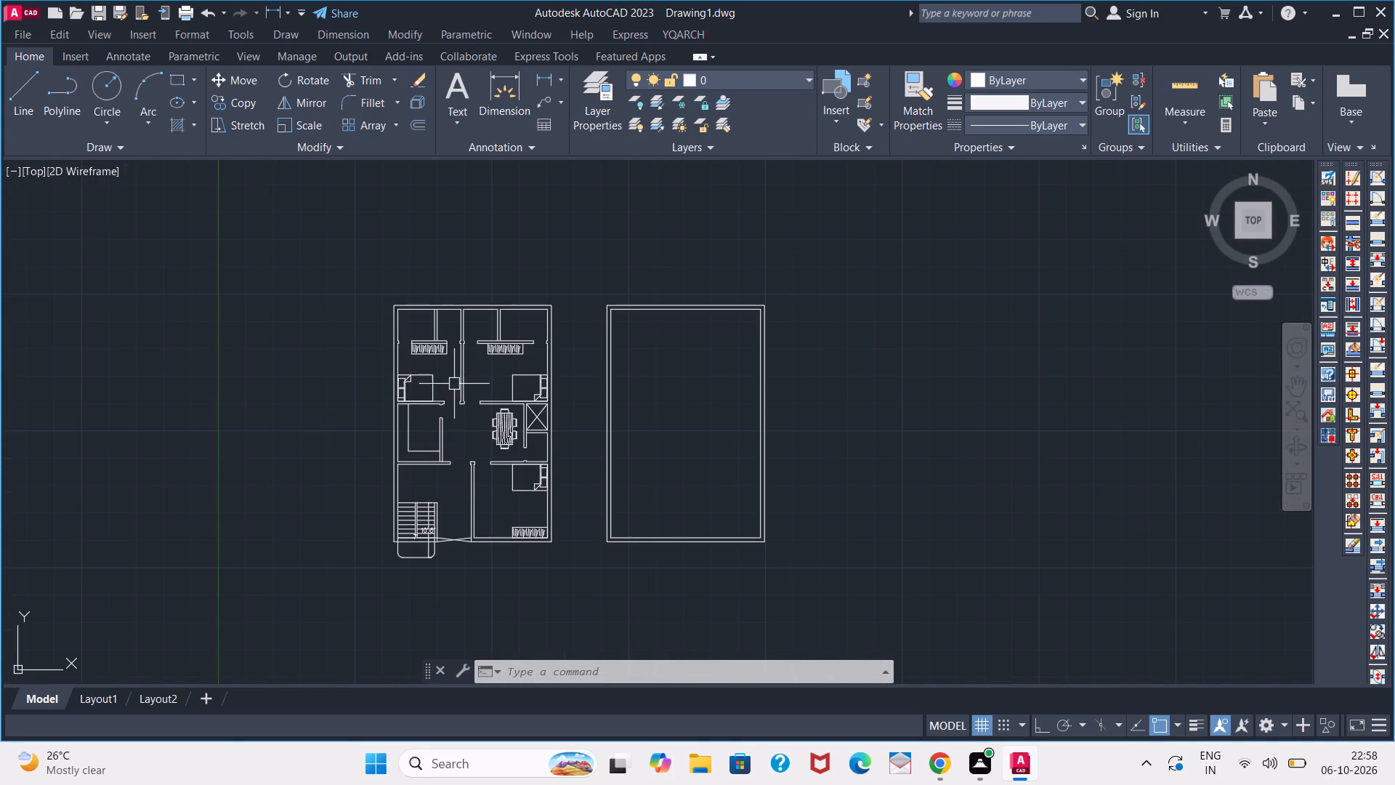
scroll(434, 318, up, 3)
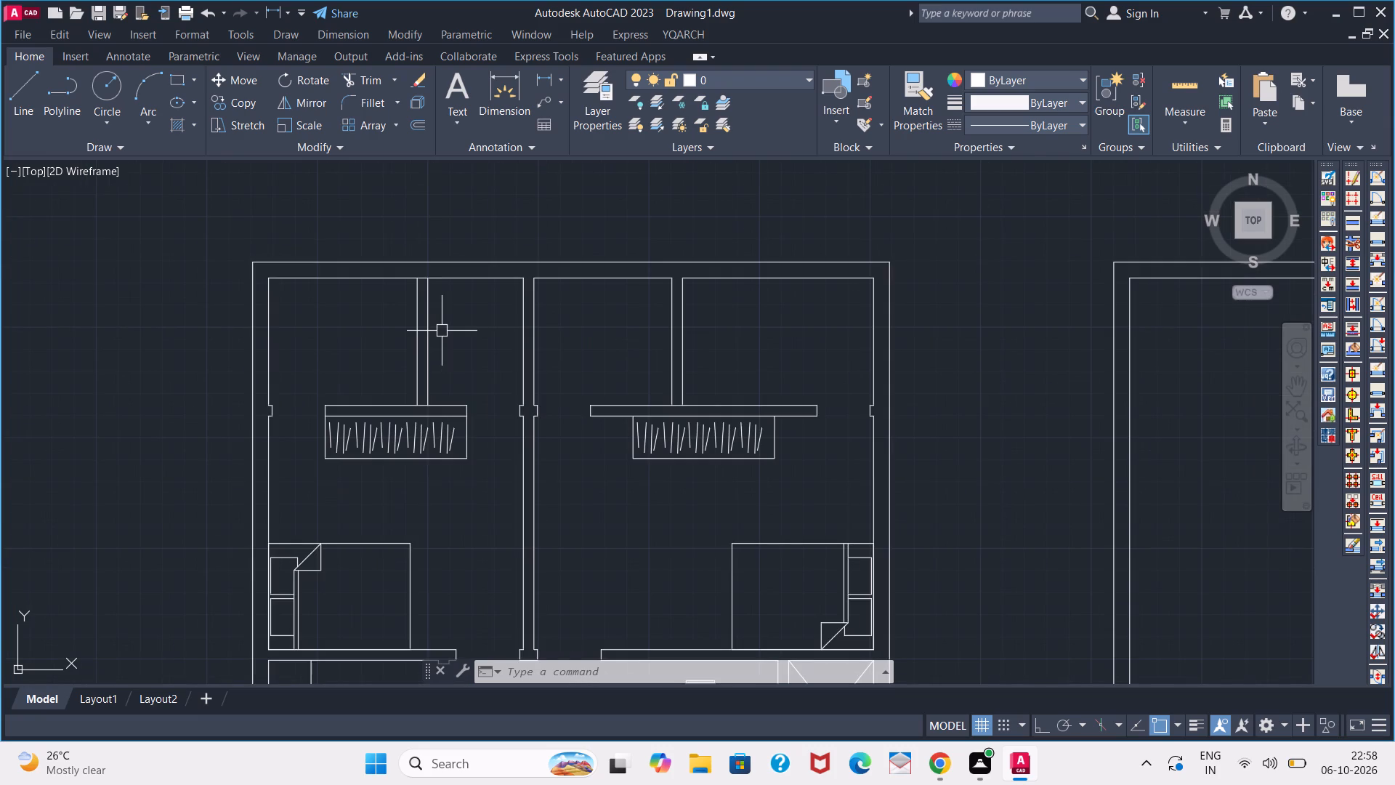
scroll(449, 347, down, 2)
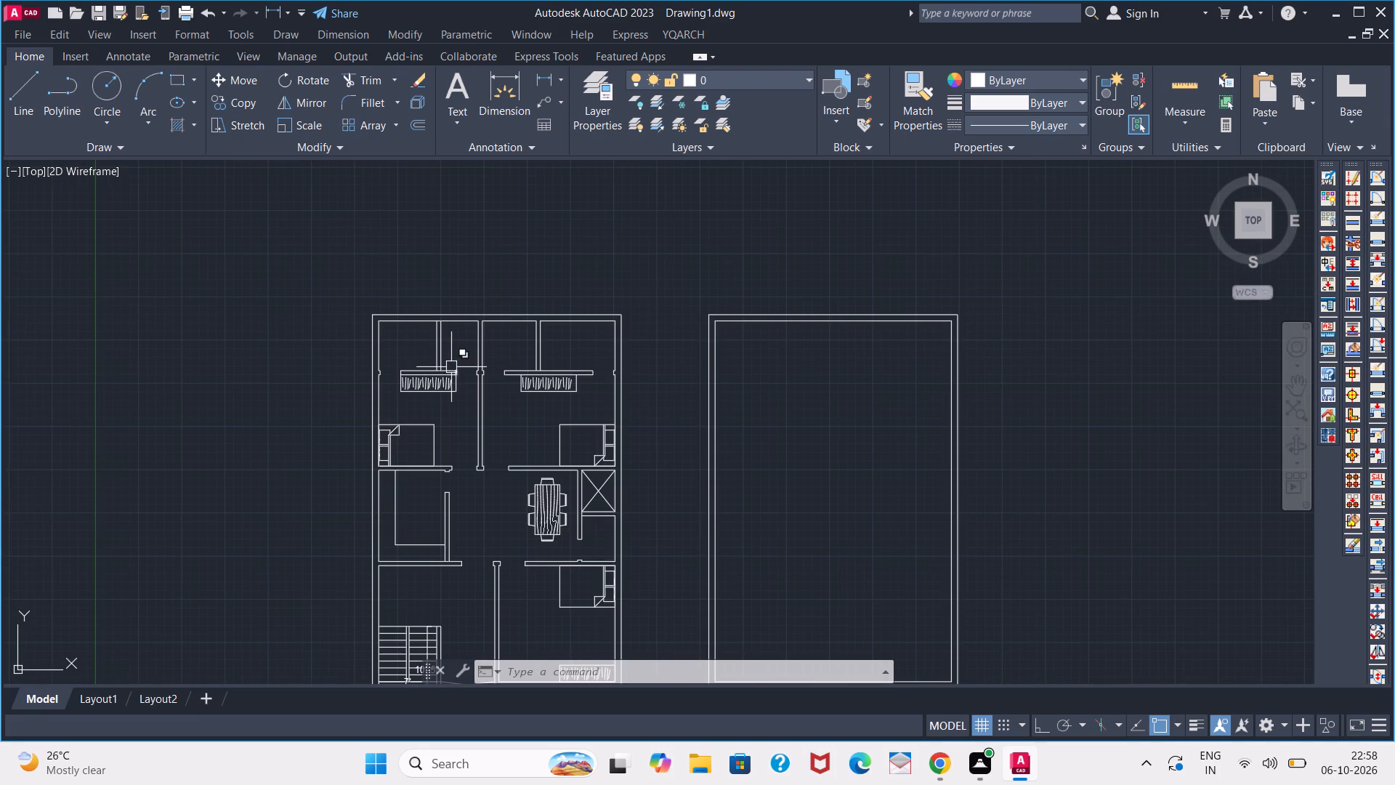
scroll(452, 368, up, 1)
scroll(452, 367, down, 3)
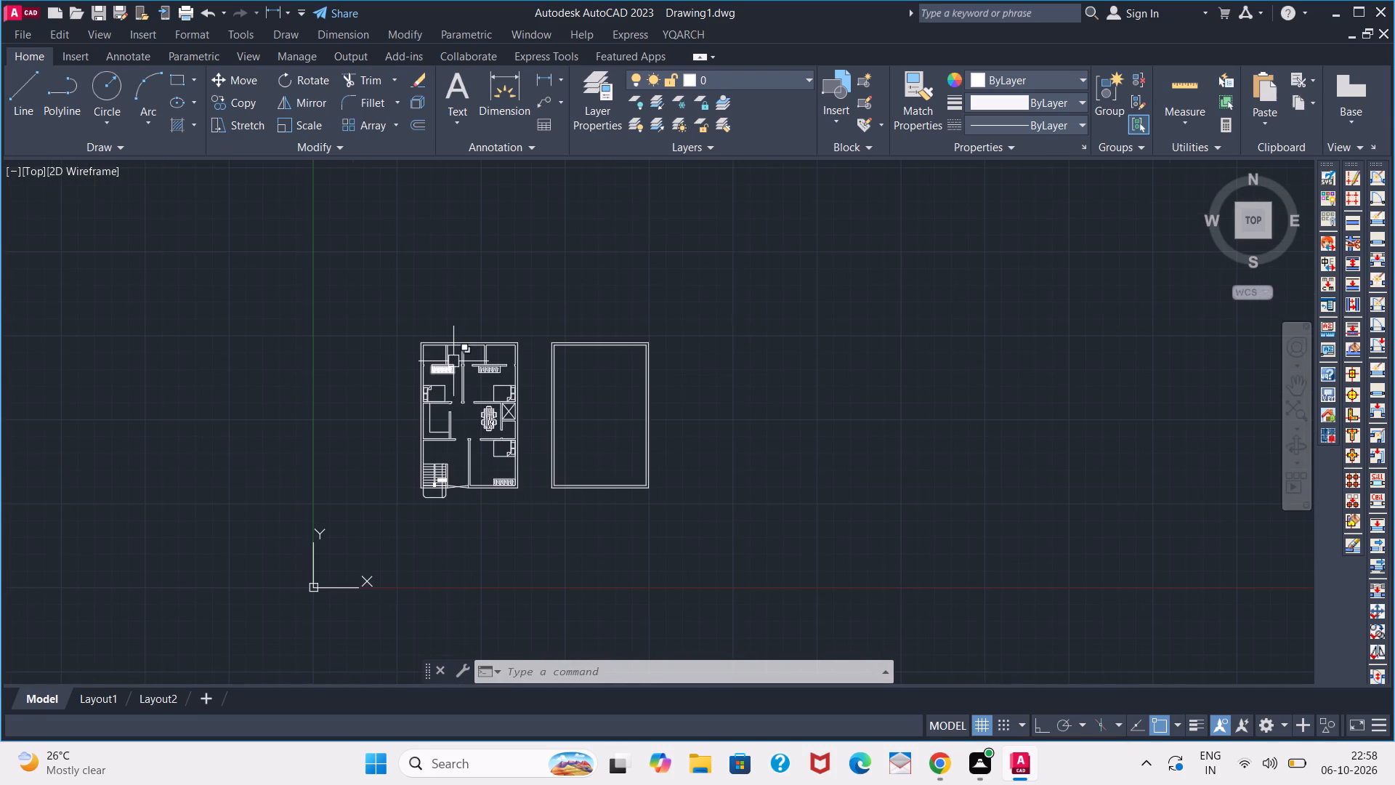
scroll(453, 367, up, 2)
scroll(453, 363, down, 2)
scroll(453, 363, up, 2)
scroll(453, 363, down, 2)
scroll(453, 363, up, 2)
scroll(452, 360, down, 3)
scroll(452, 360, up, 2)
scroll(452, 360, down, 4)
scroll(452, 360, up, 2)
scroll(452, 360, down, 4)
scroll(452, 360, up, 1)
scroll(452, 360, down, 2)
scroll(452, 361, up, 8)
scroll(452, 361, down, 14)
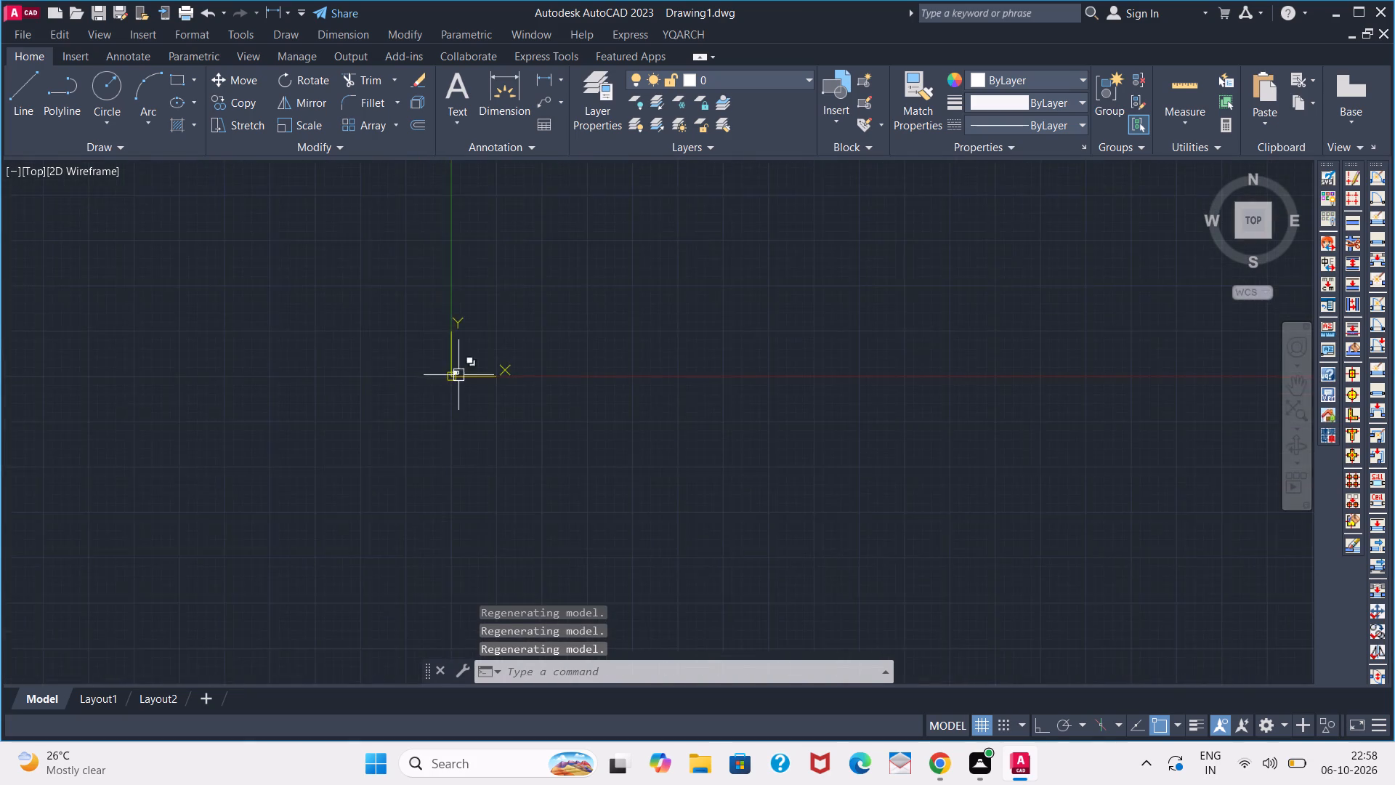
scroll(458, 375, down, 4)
Fit the whole drawing in view and examine the furnished floor plan for wall junctions that still need cleanup.
text(Z A)
key(space)
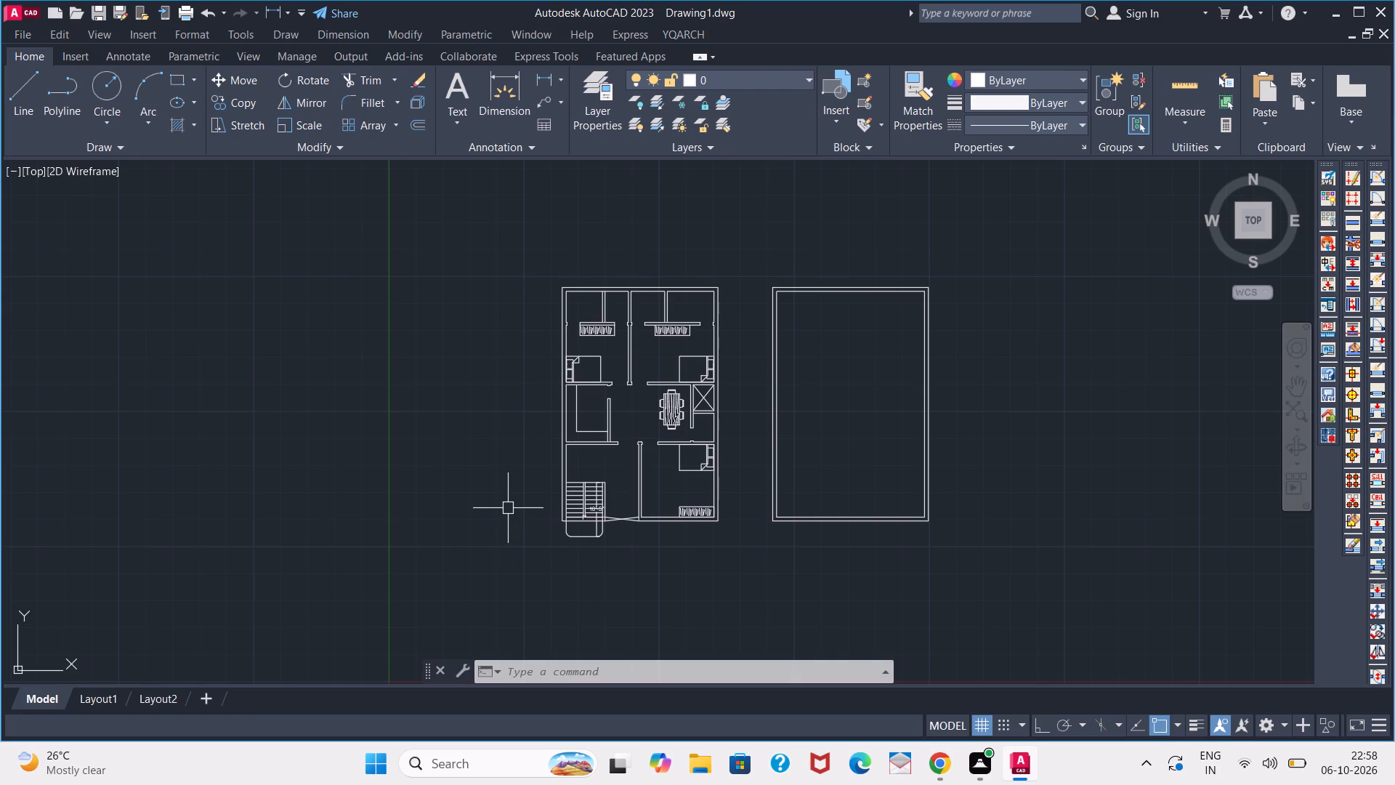
scroll(508, 507, down, 3)
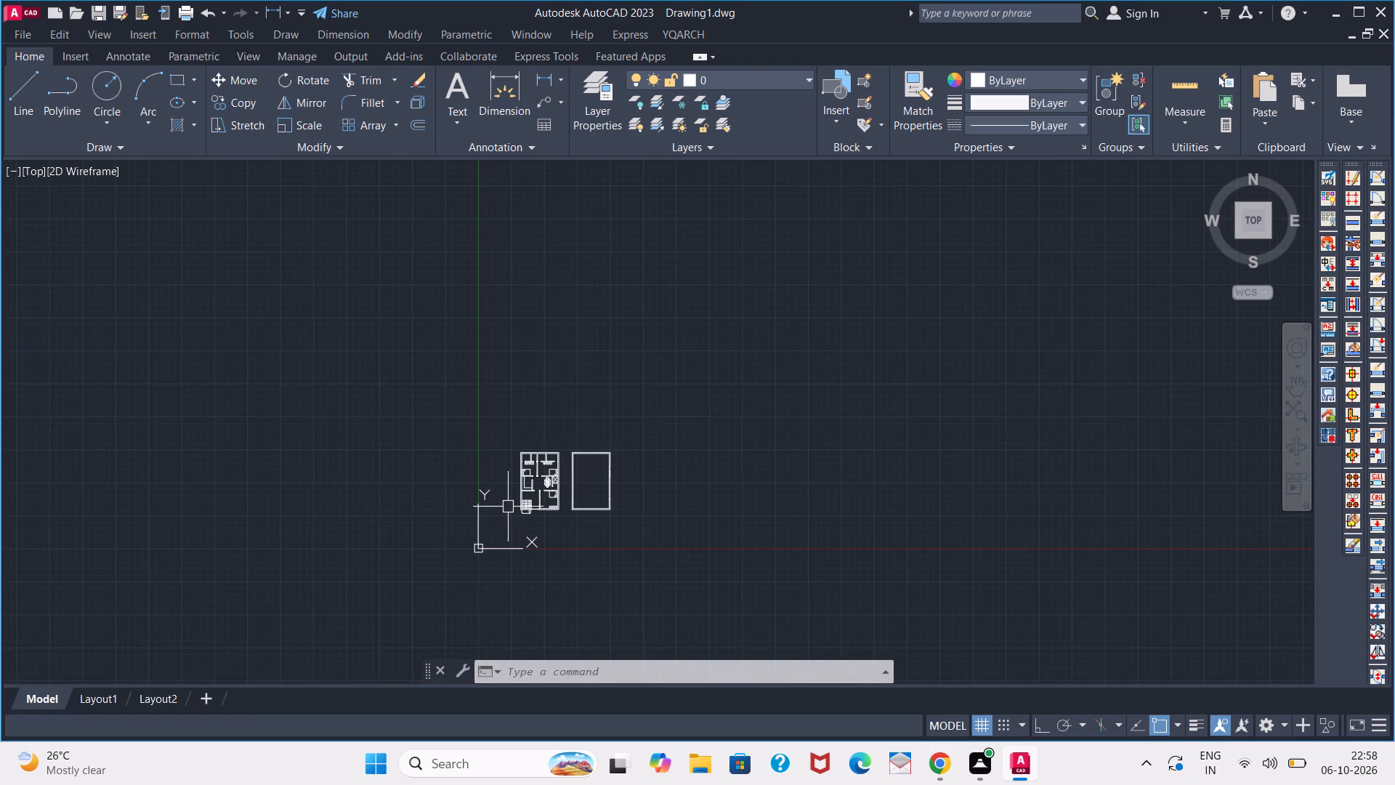
scroll(508, 507, up, 4)
middle_drag(488, 492, 177, 550)
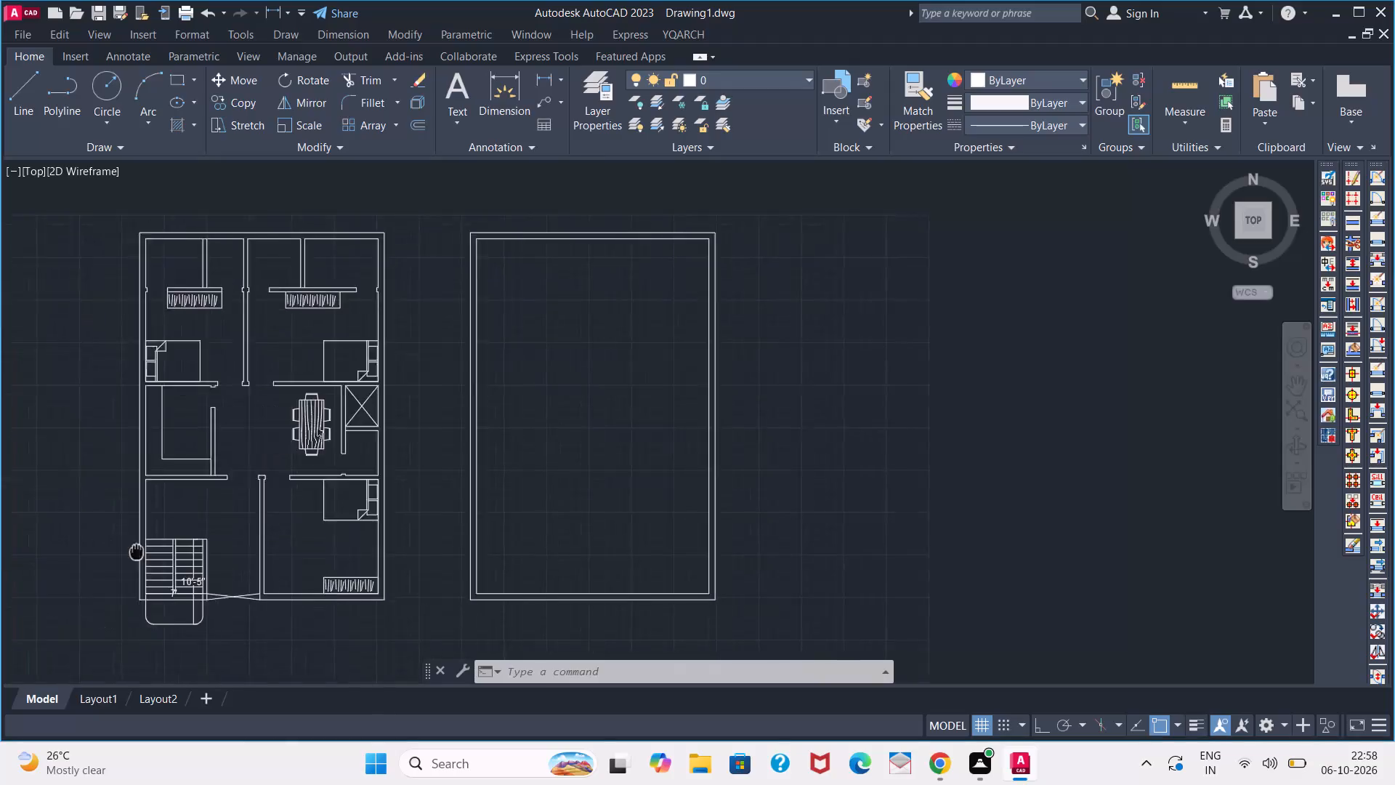
middle_drag(177, 550, 193, 549)
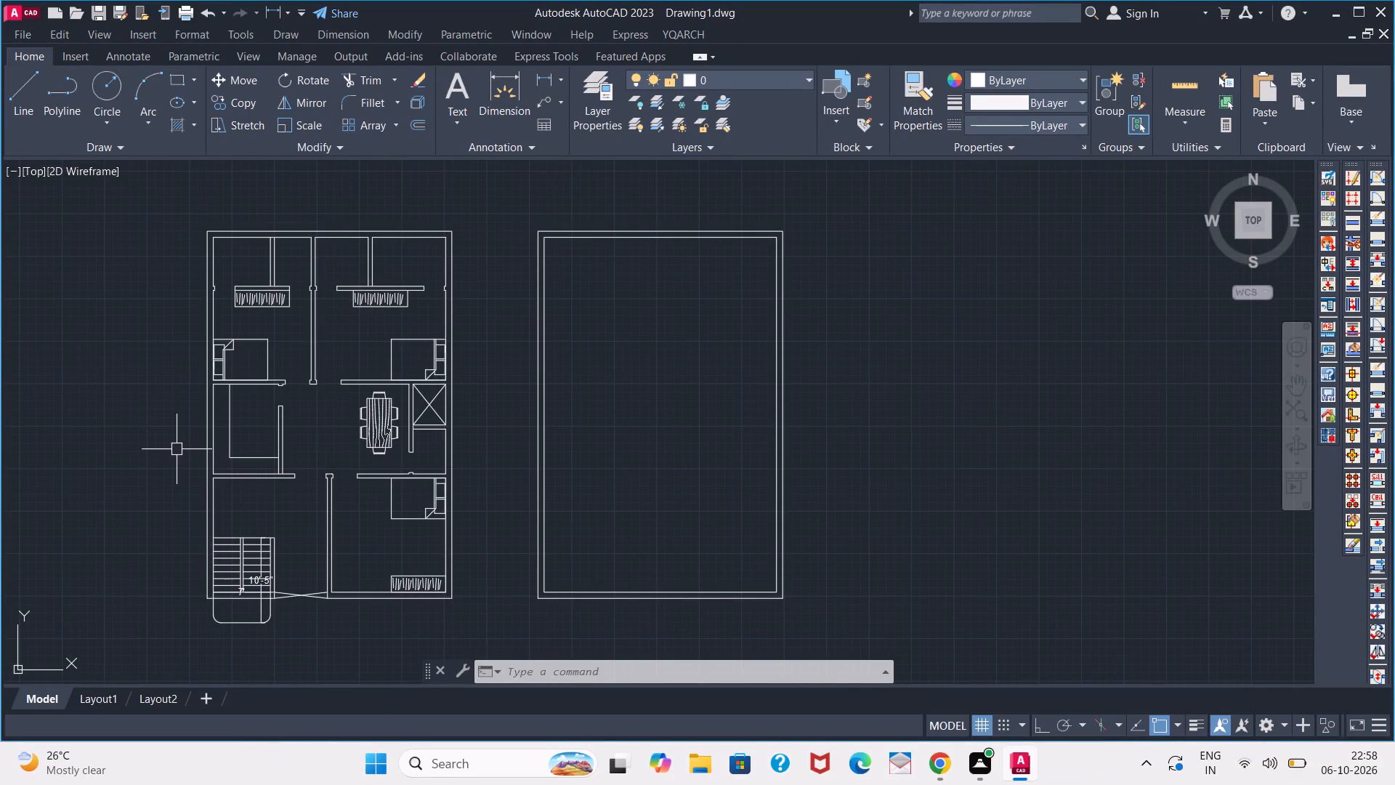
scroll(177, 449, up, 1)
scroll(169, 442, down, 1)
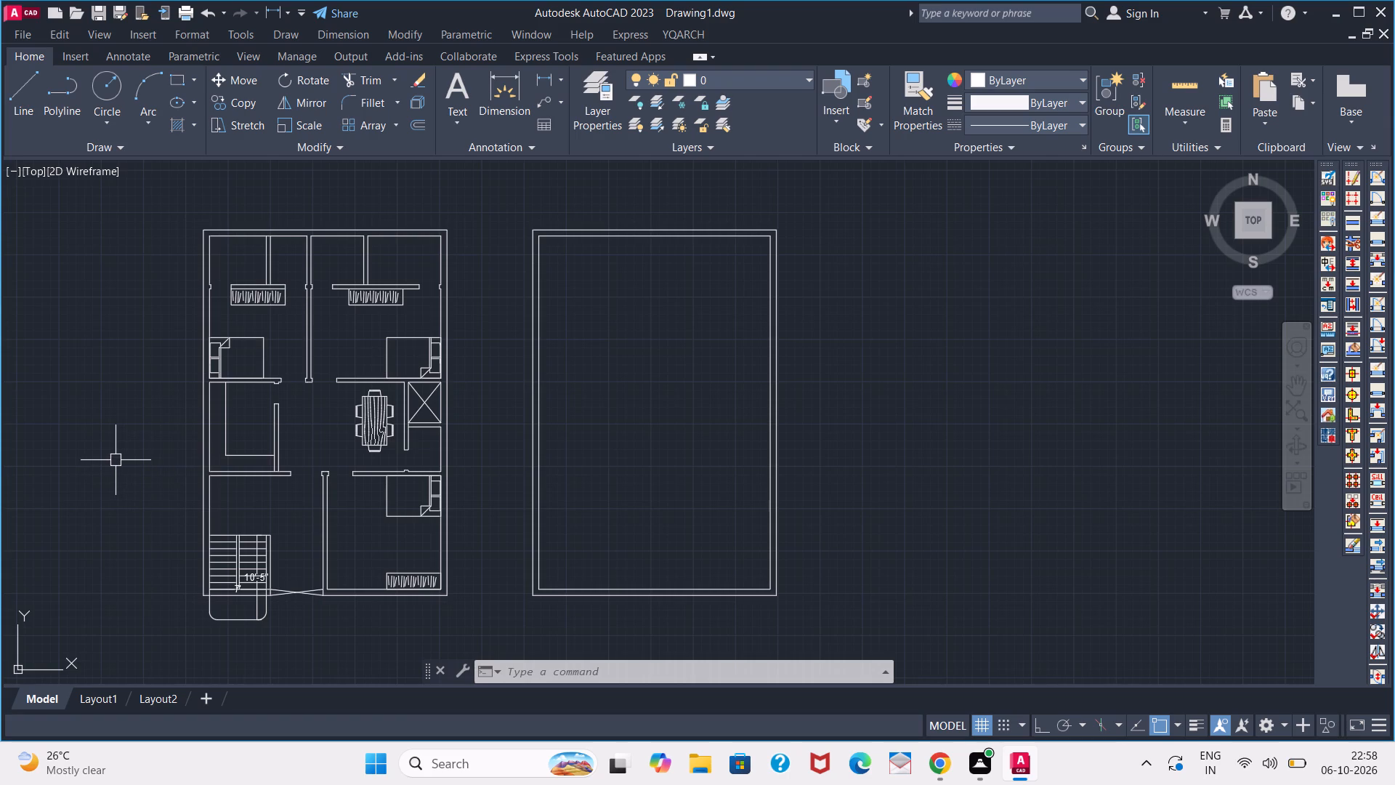
scroll(115, 459, down, 1)
middle_drag(115, 459, 129, 483)
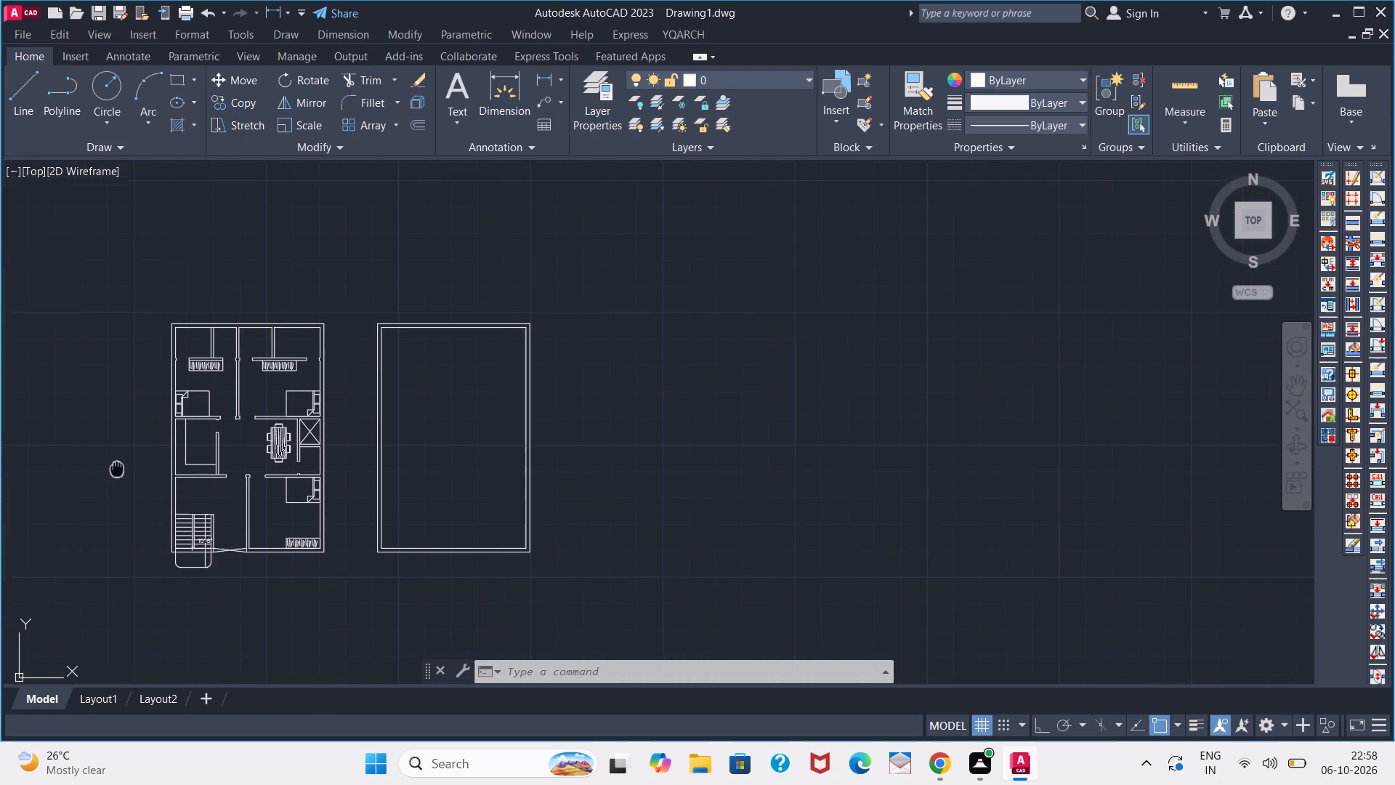
middle_drag(129, 483, 258, 443)
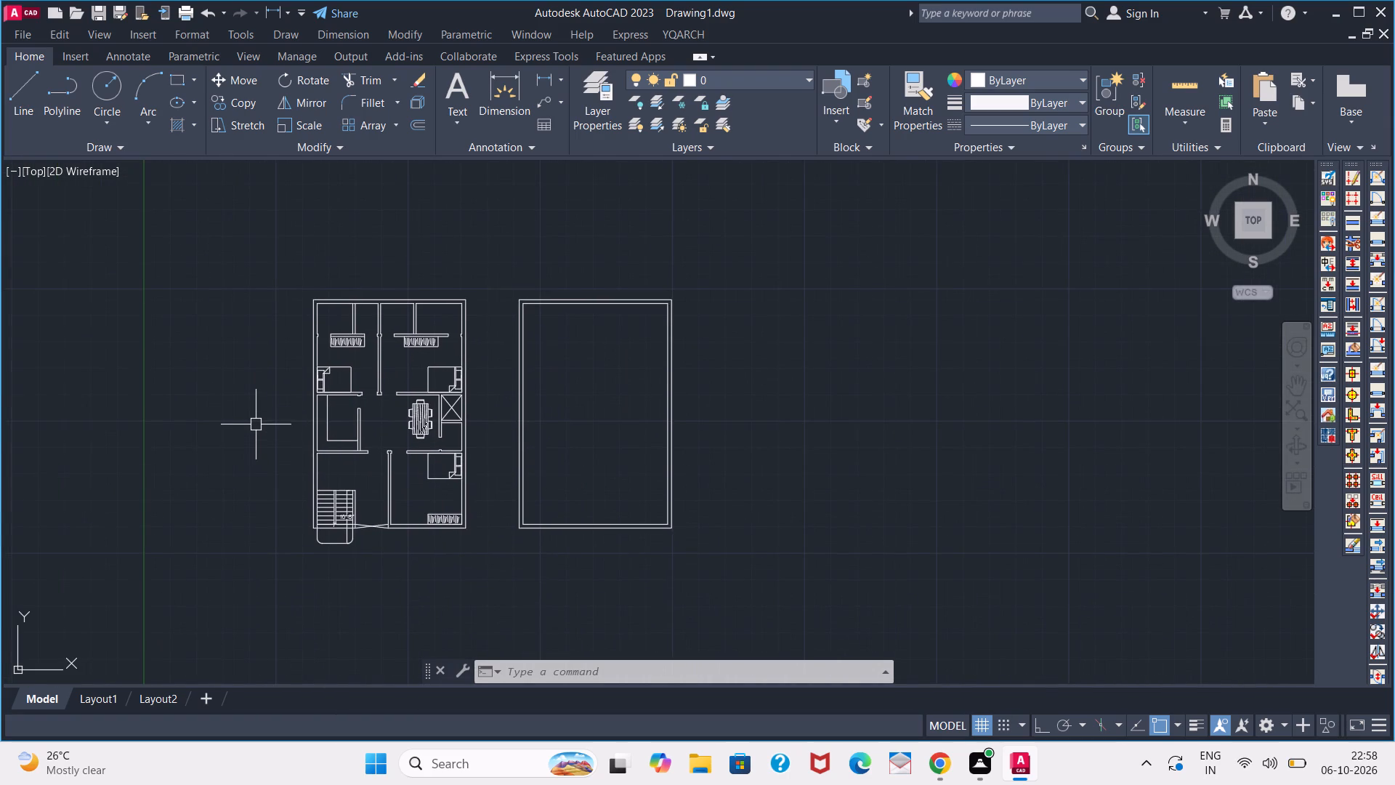
scroll(256, 424, up, 2)
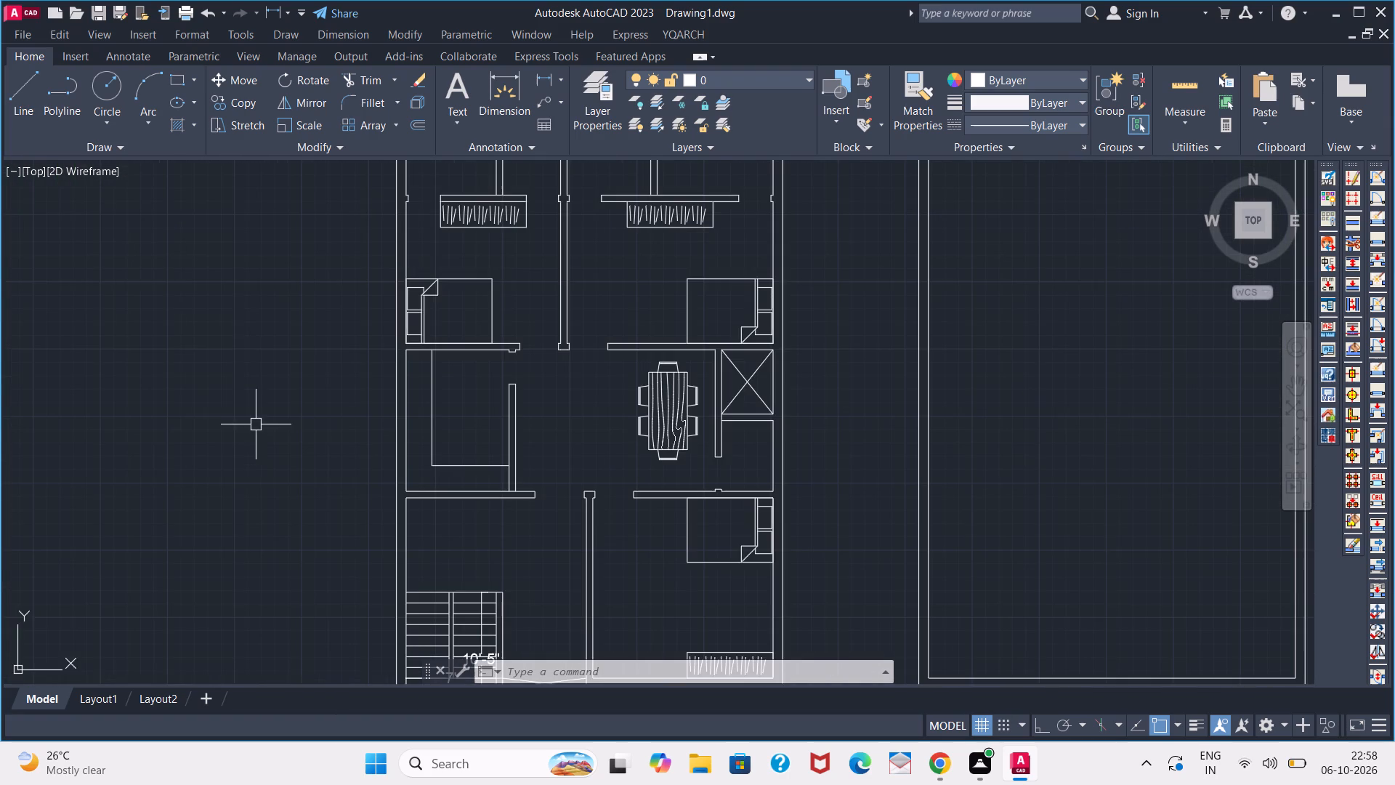
scroll(256, 424, down, 1)
scroll(256, 424, up, 1)
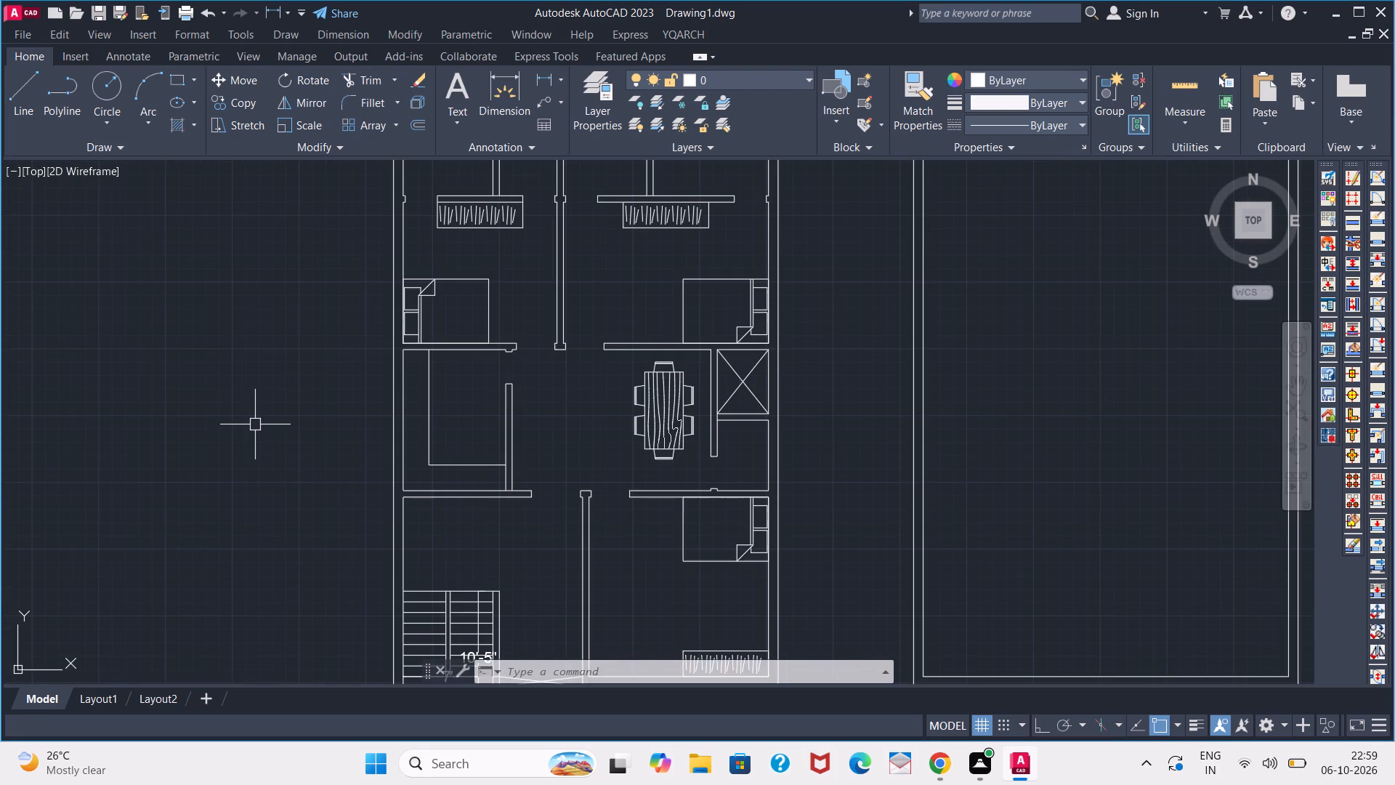
scroll(255, 424, down, 2)
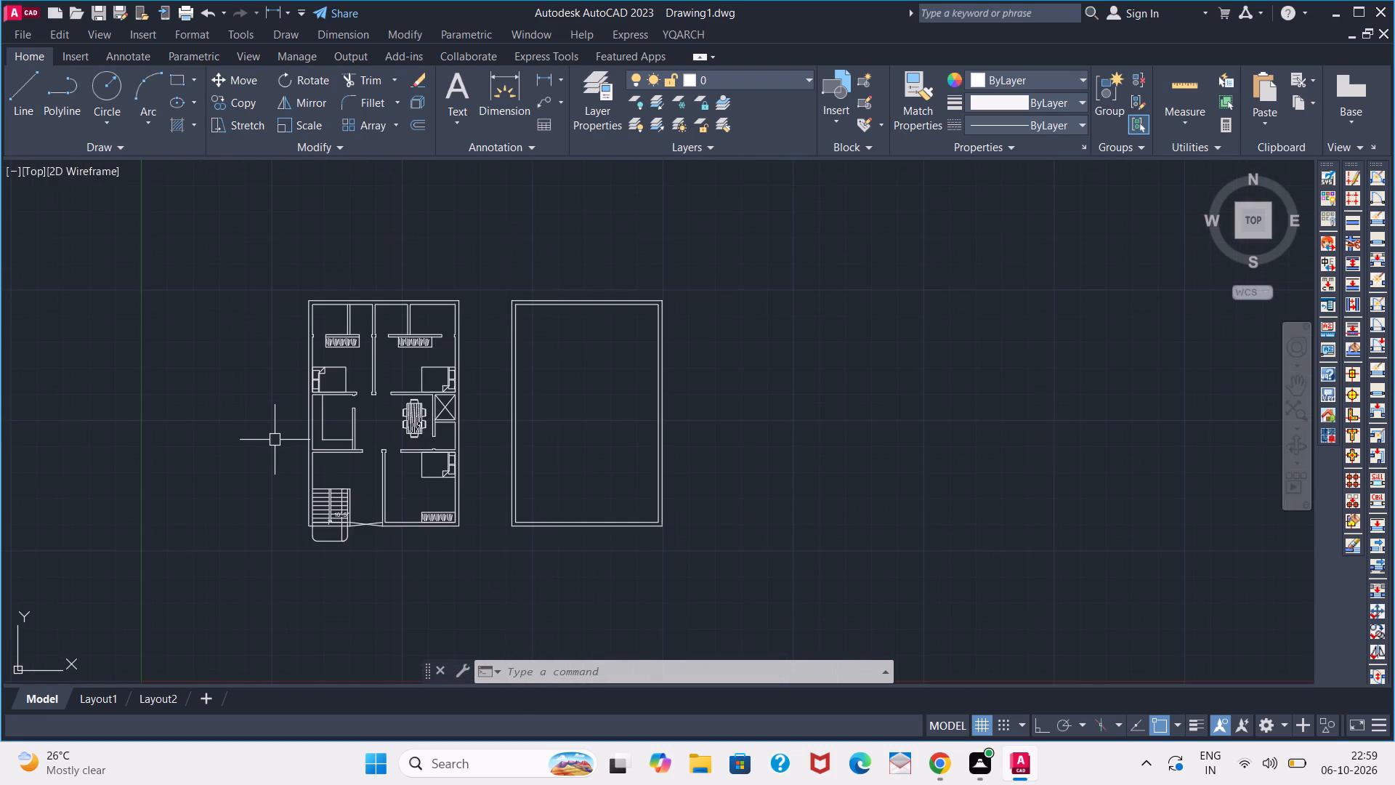
scroll(273, 443, down, 4)
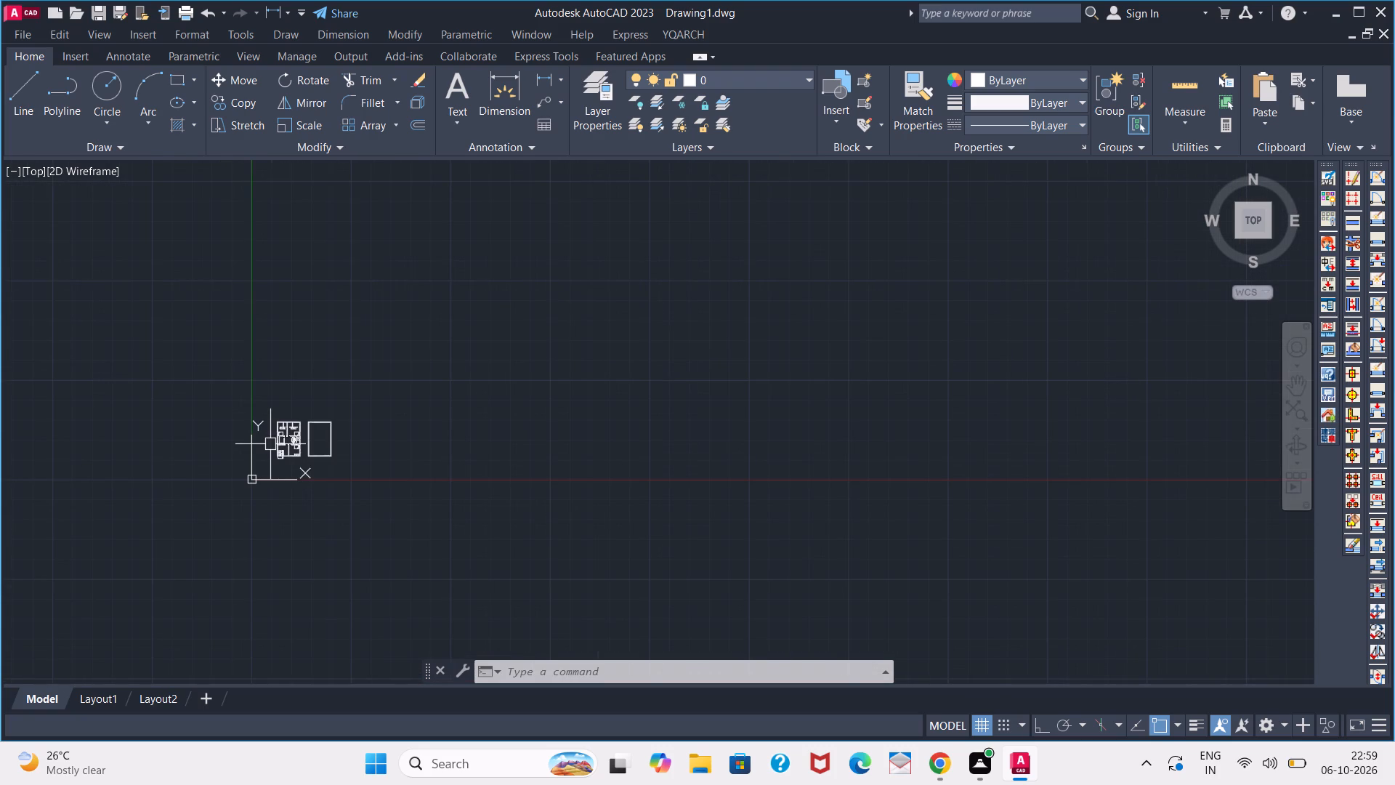
scroll(270, 444, up, 5)
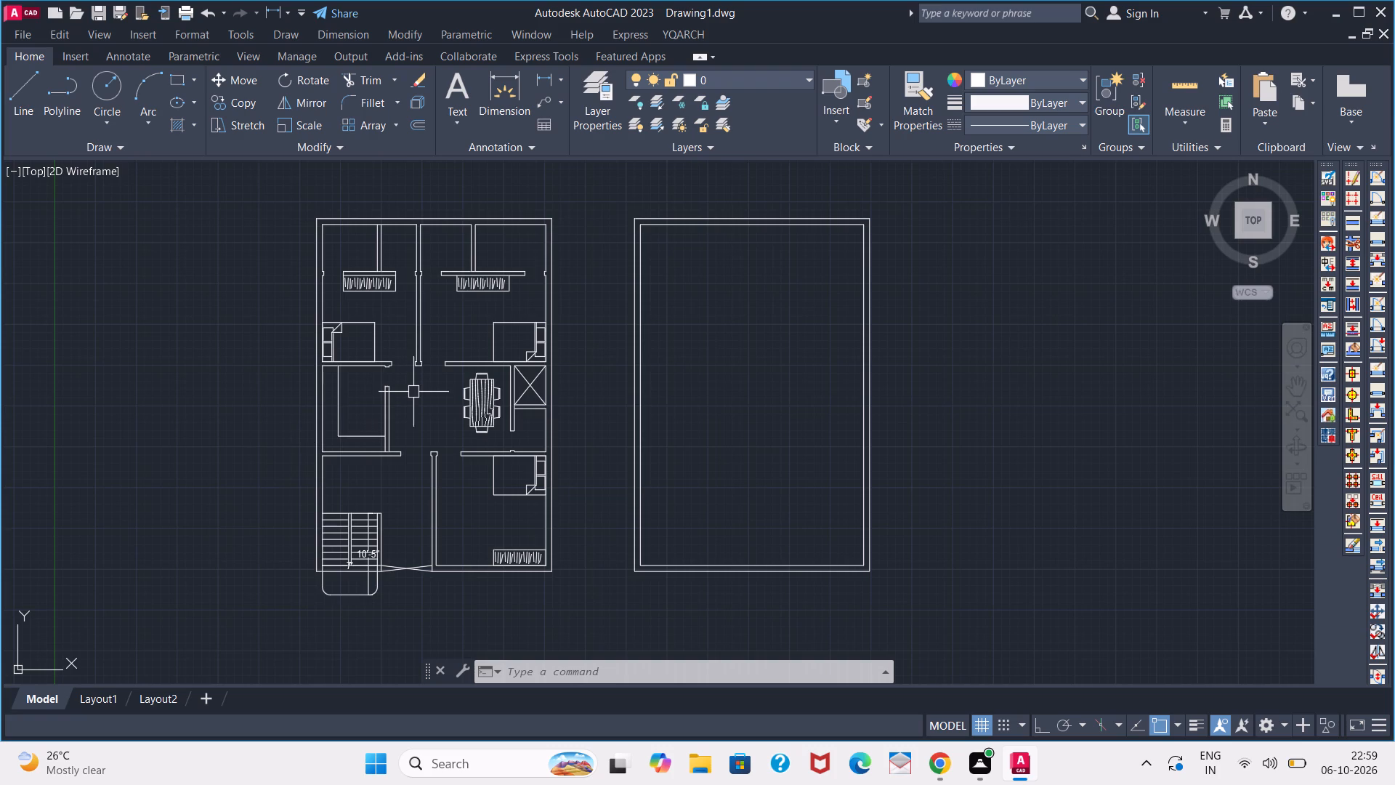
Trim the upper line of both short cross walls behind the northern wardrobes where the partitions from the north meet them.
scroll(375, 270, up, 4)
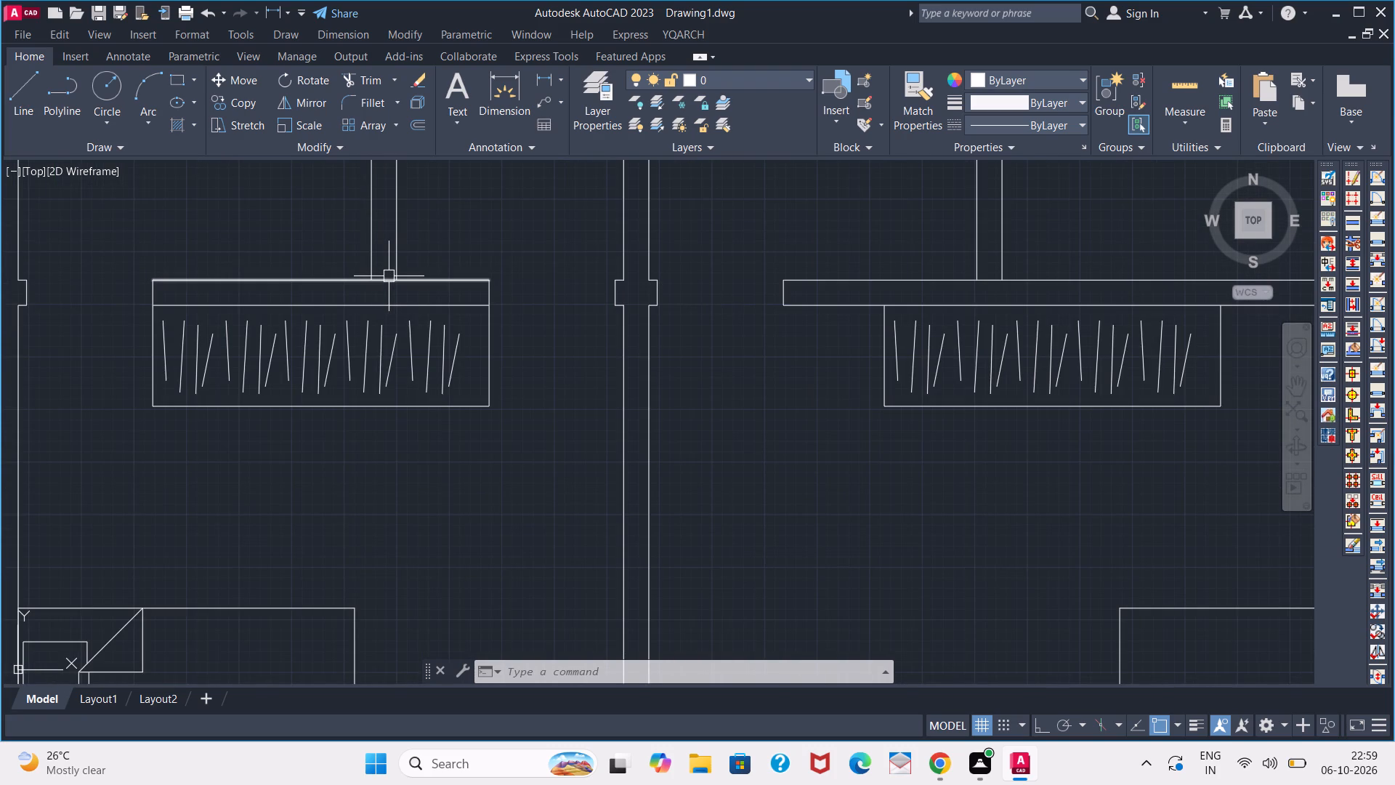
text(TR)
key(space)
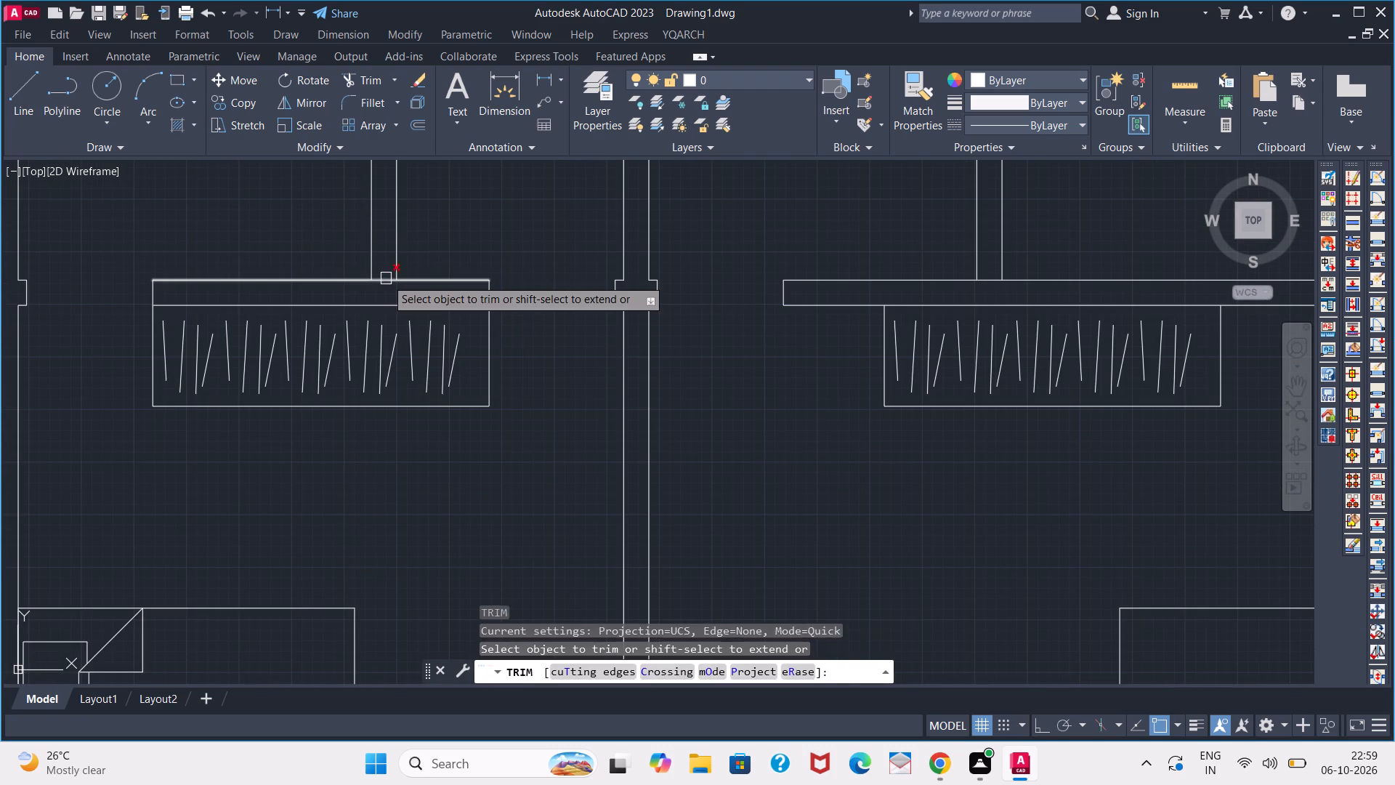
click(386, 278)
key(space)
scroll(391, 289, down, 3)
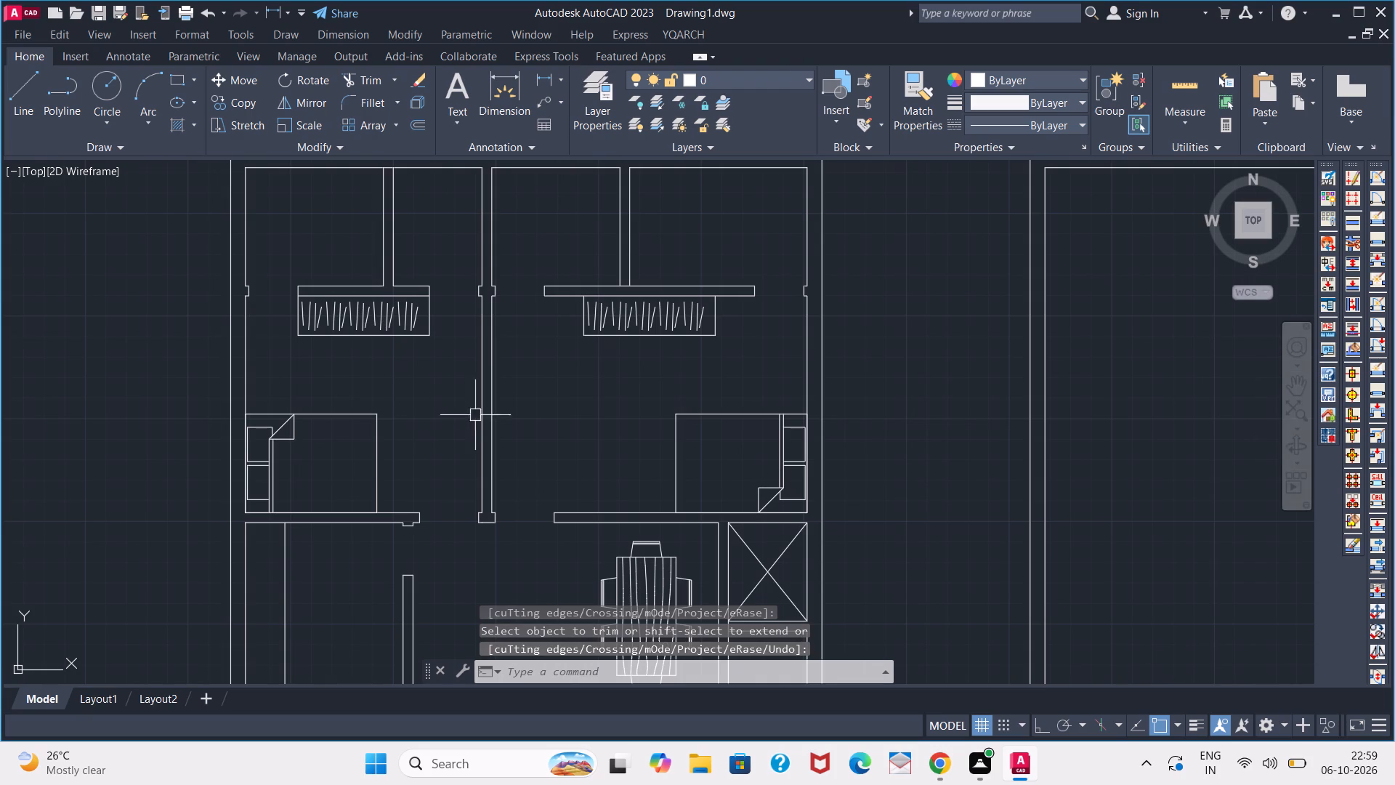
scroll(626, 284, up, 4)
key(space)
click(599, 296)
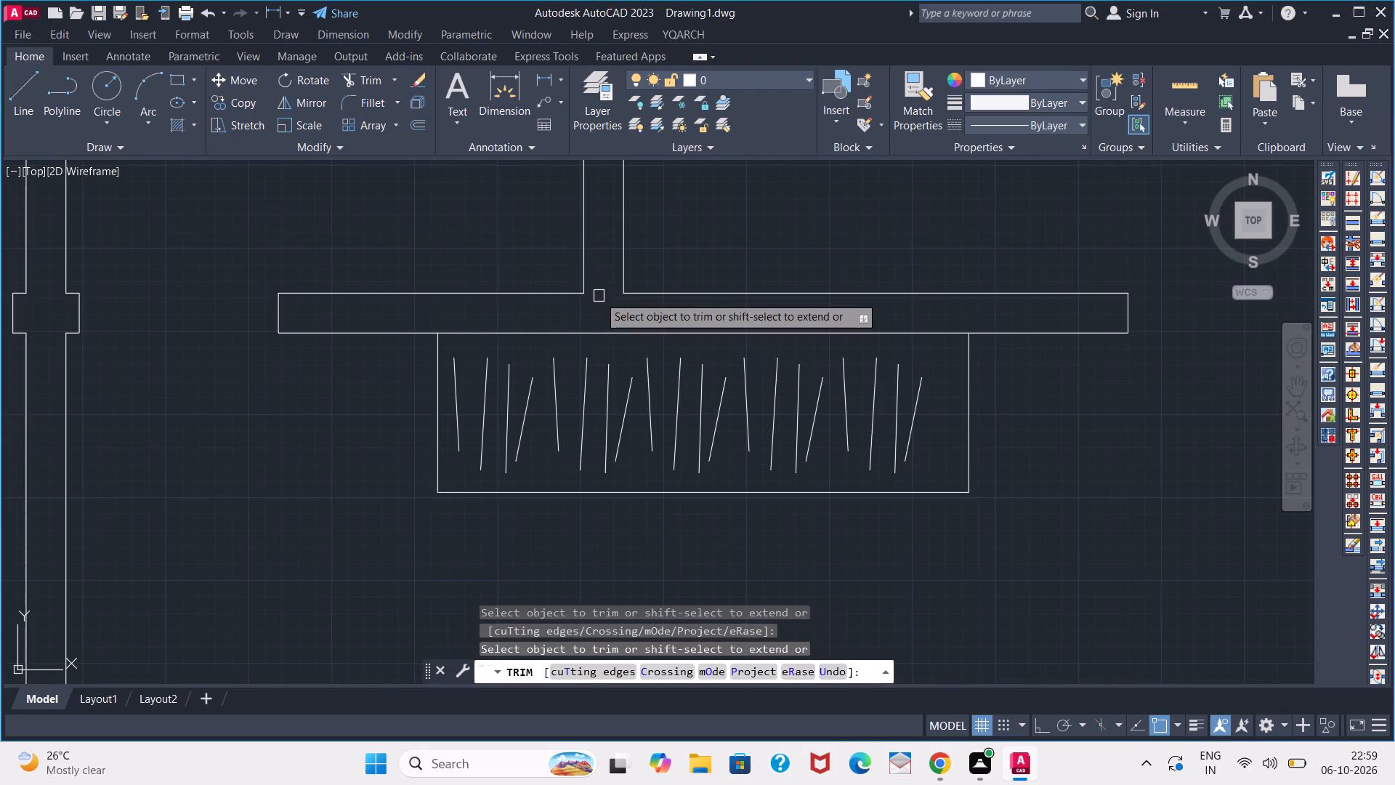
key(space)
scroll(587, 318, down, 5)
scroll(533, 521, down, 1)
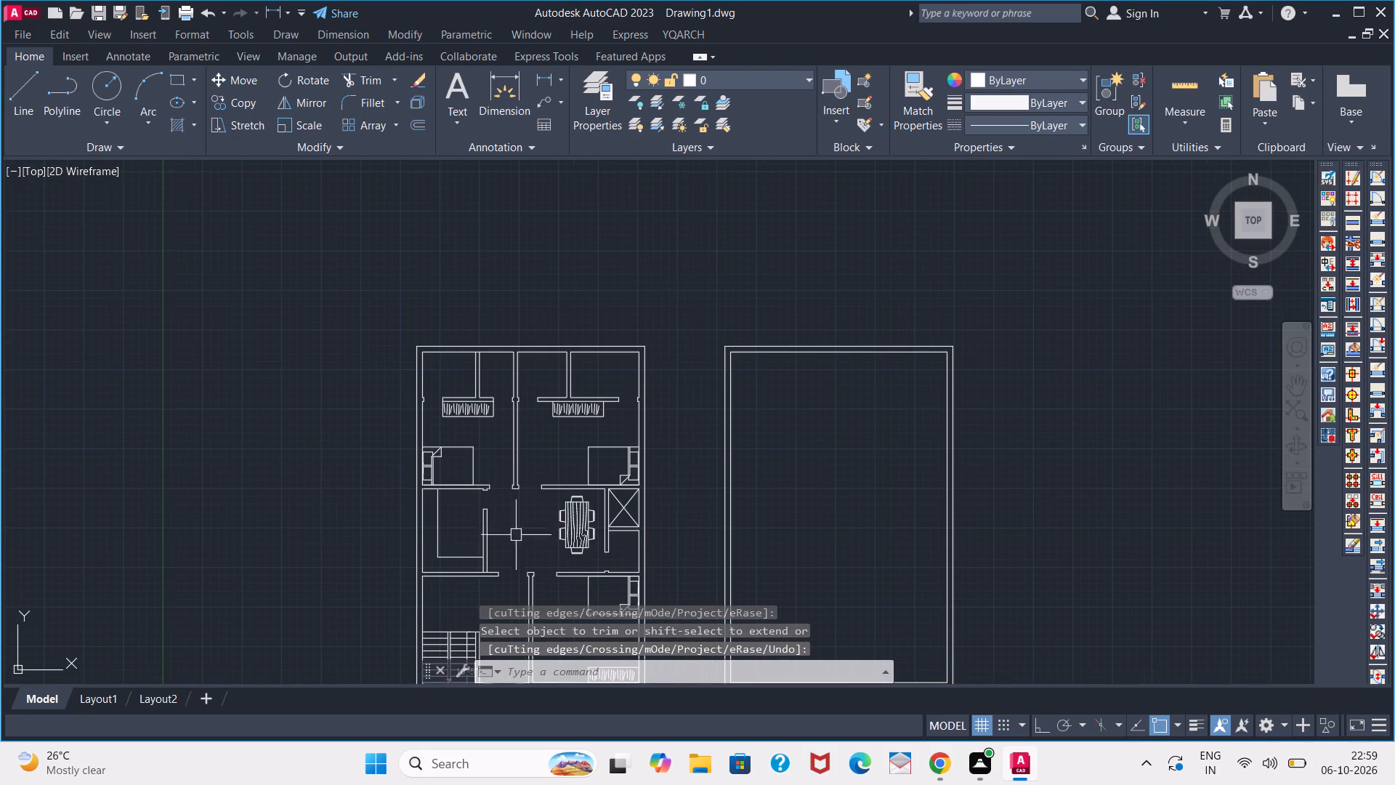
Trim the upper line of the western lower cross wall where the short partition east of the inner rectangle meets it.
middle_drag(477, 558, 569, 464)
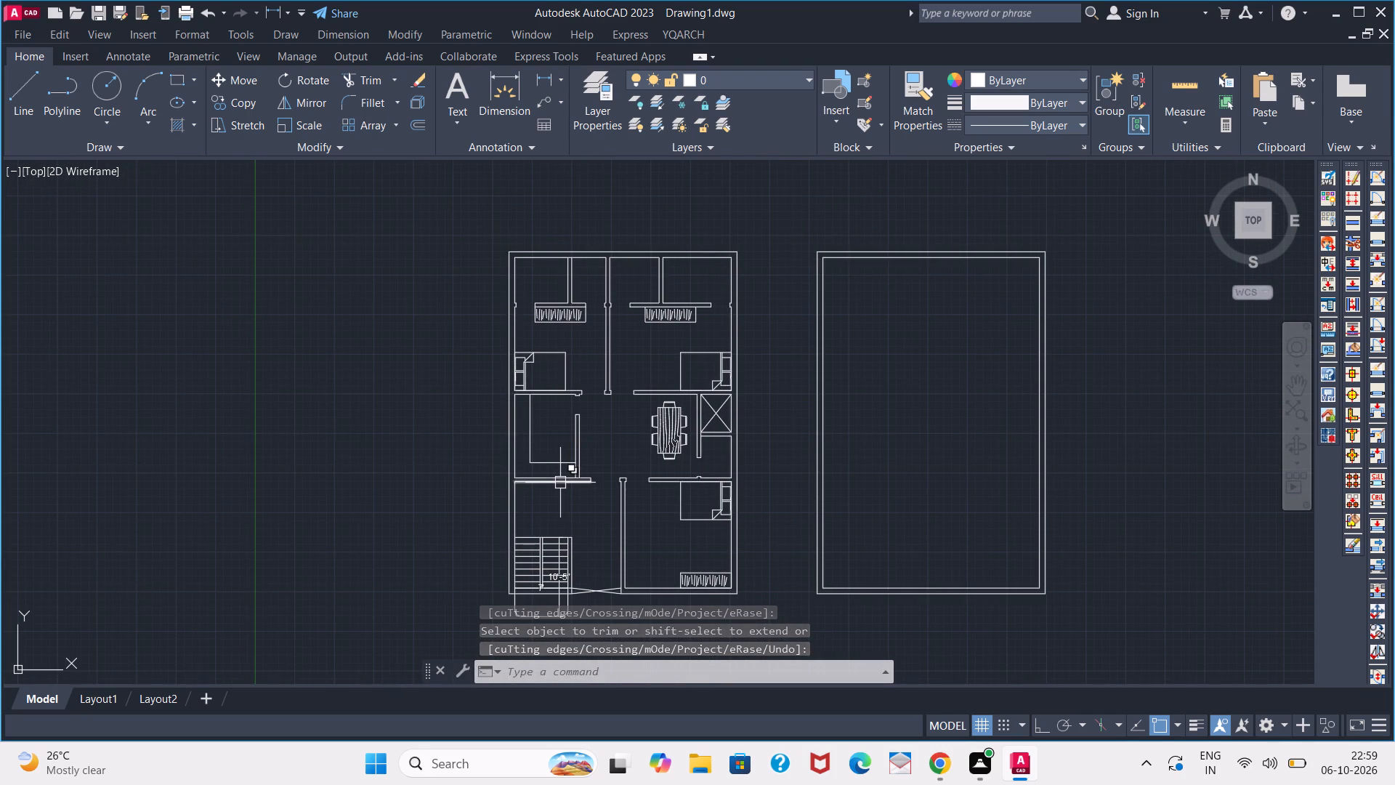
middle_click(462, 433)
middle_drag(578, 459, 472, 436)
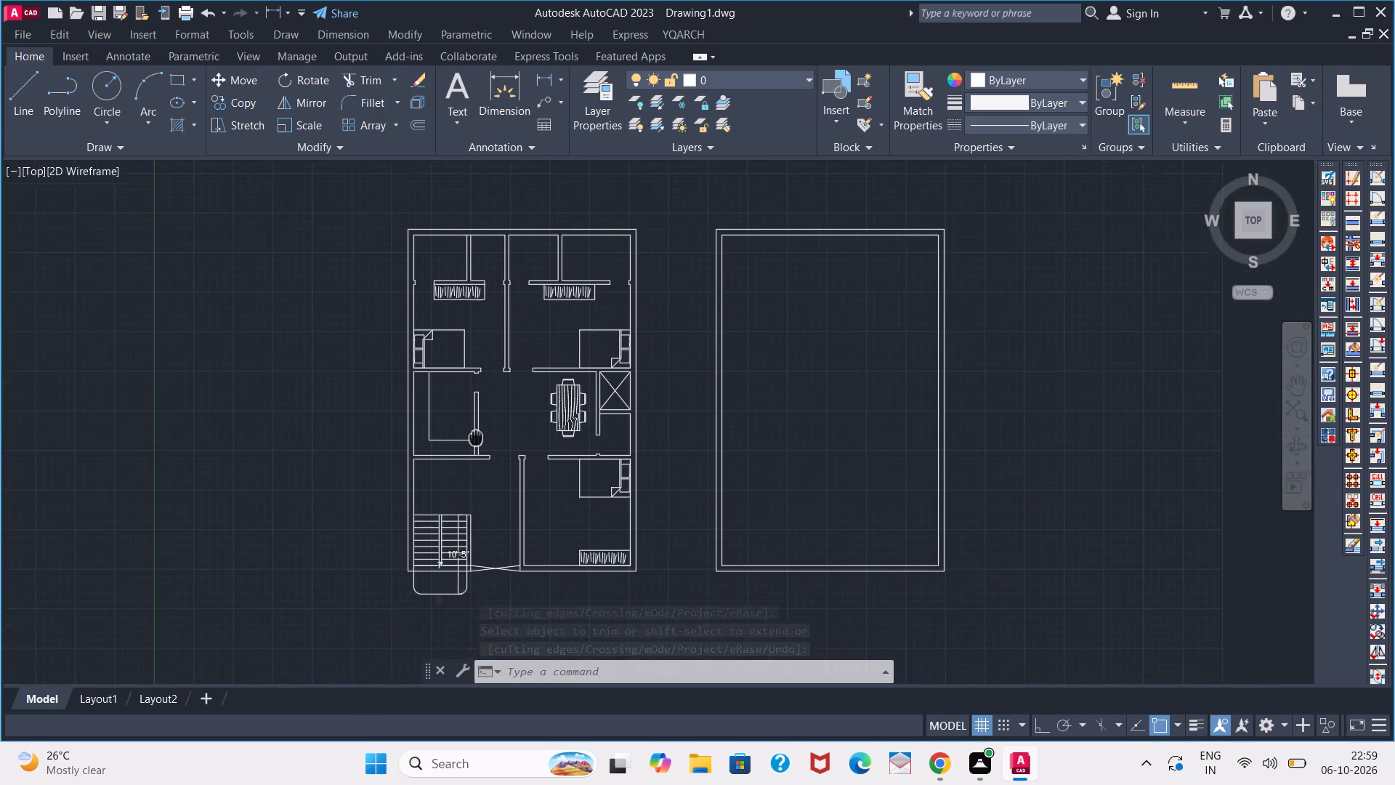
middle_click(470, 436)
scroll(485, 439, up, 3)
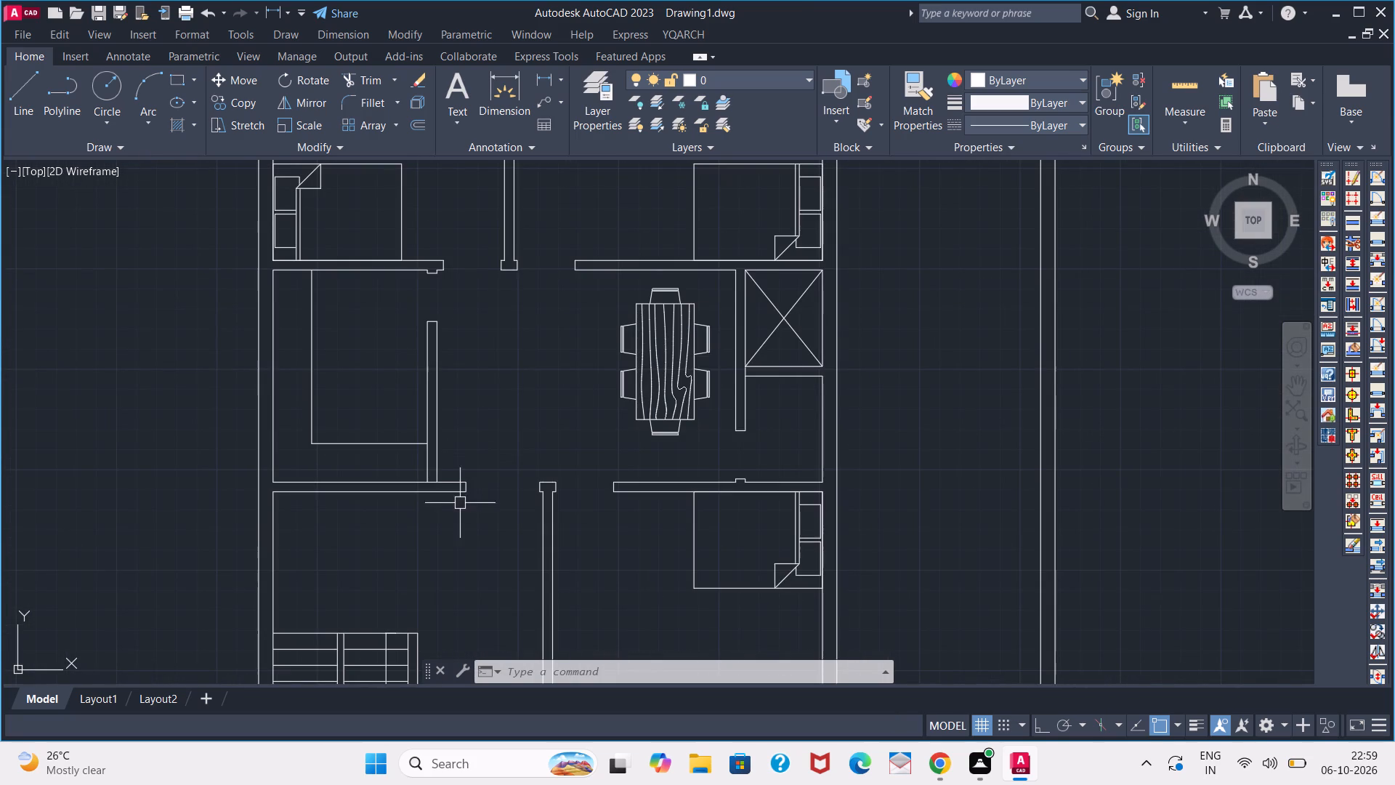
key(space)
scroll(429, 482, up, 4)
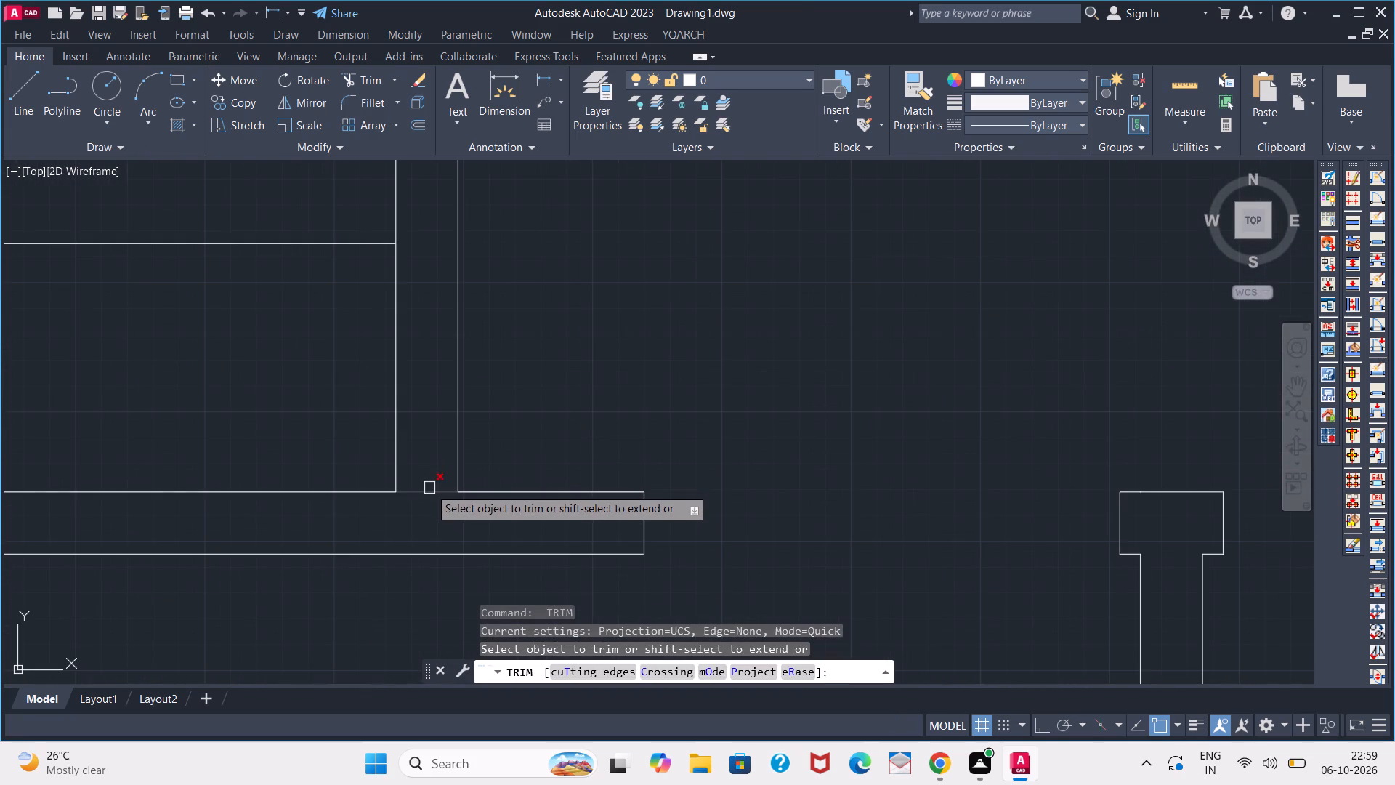
click(429, 488)
key(space)
scroll(429, 488, down, 7)
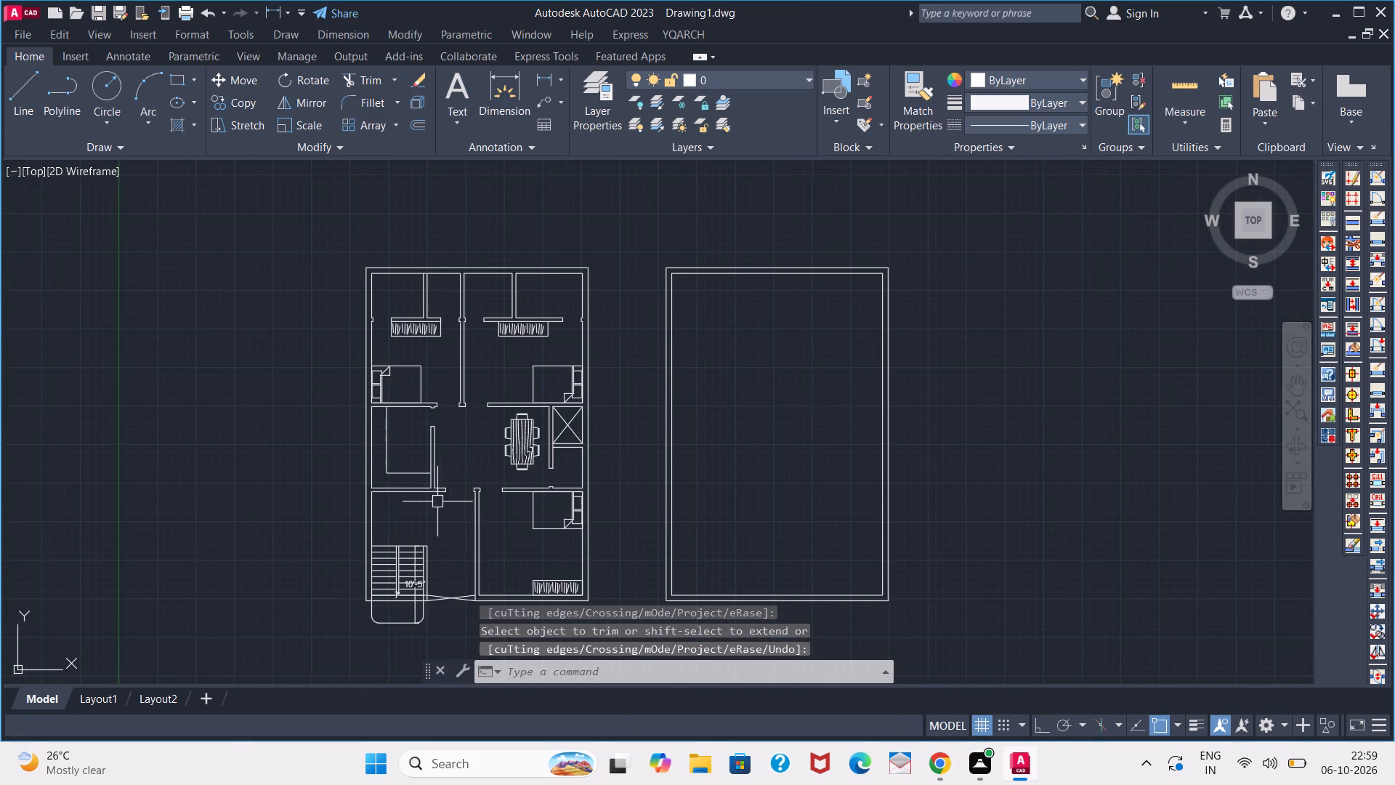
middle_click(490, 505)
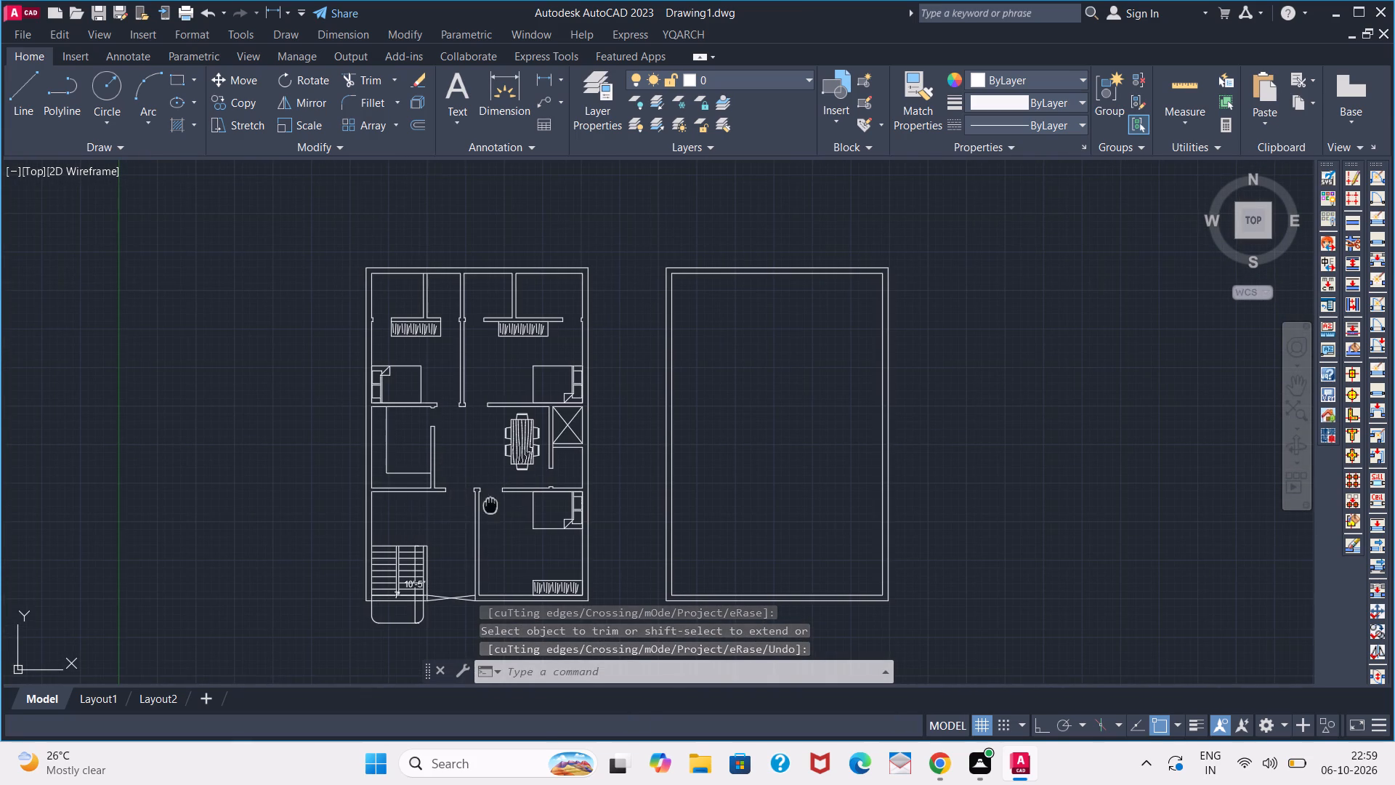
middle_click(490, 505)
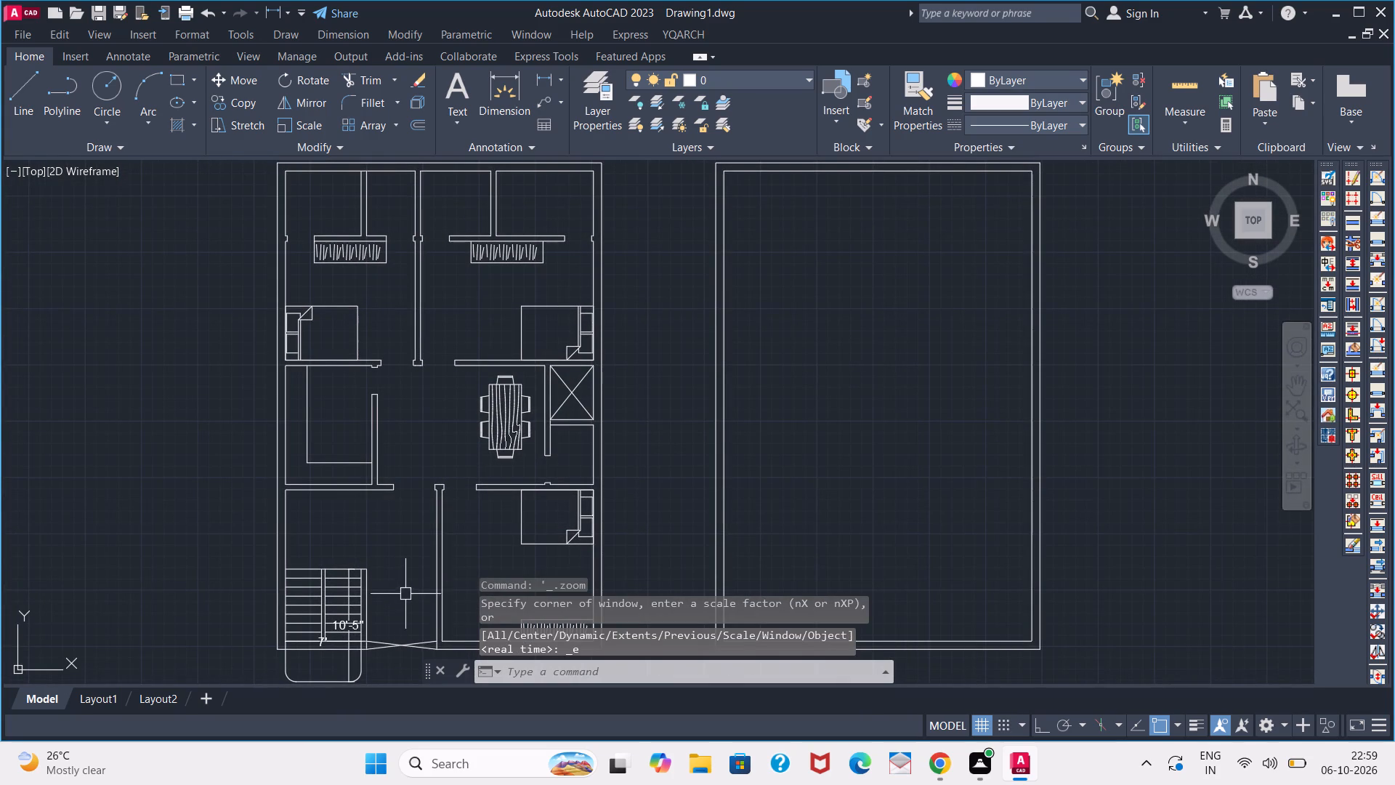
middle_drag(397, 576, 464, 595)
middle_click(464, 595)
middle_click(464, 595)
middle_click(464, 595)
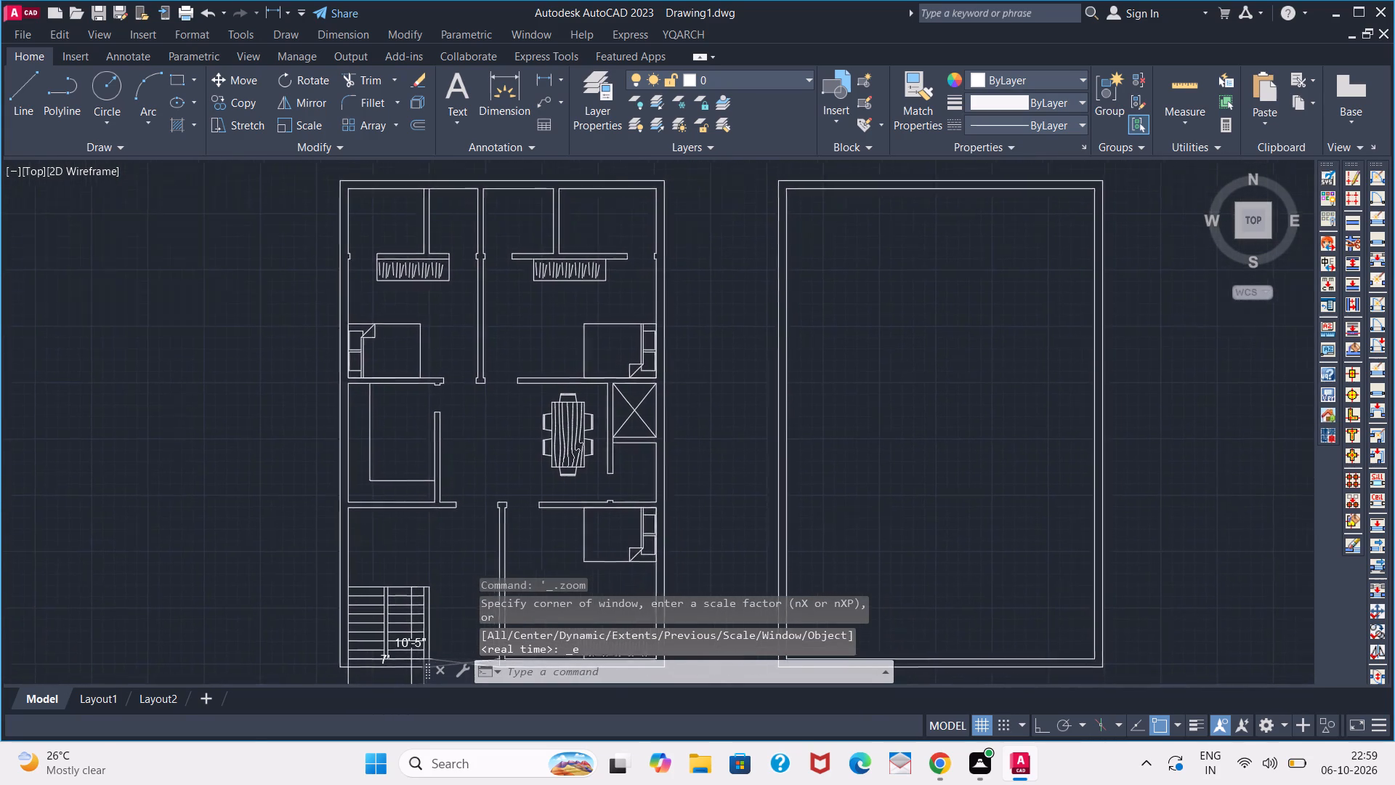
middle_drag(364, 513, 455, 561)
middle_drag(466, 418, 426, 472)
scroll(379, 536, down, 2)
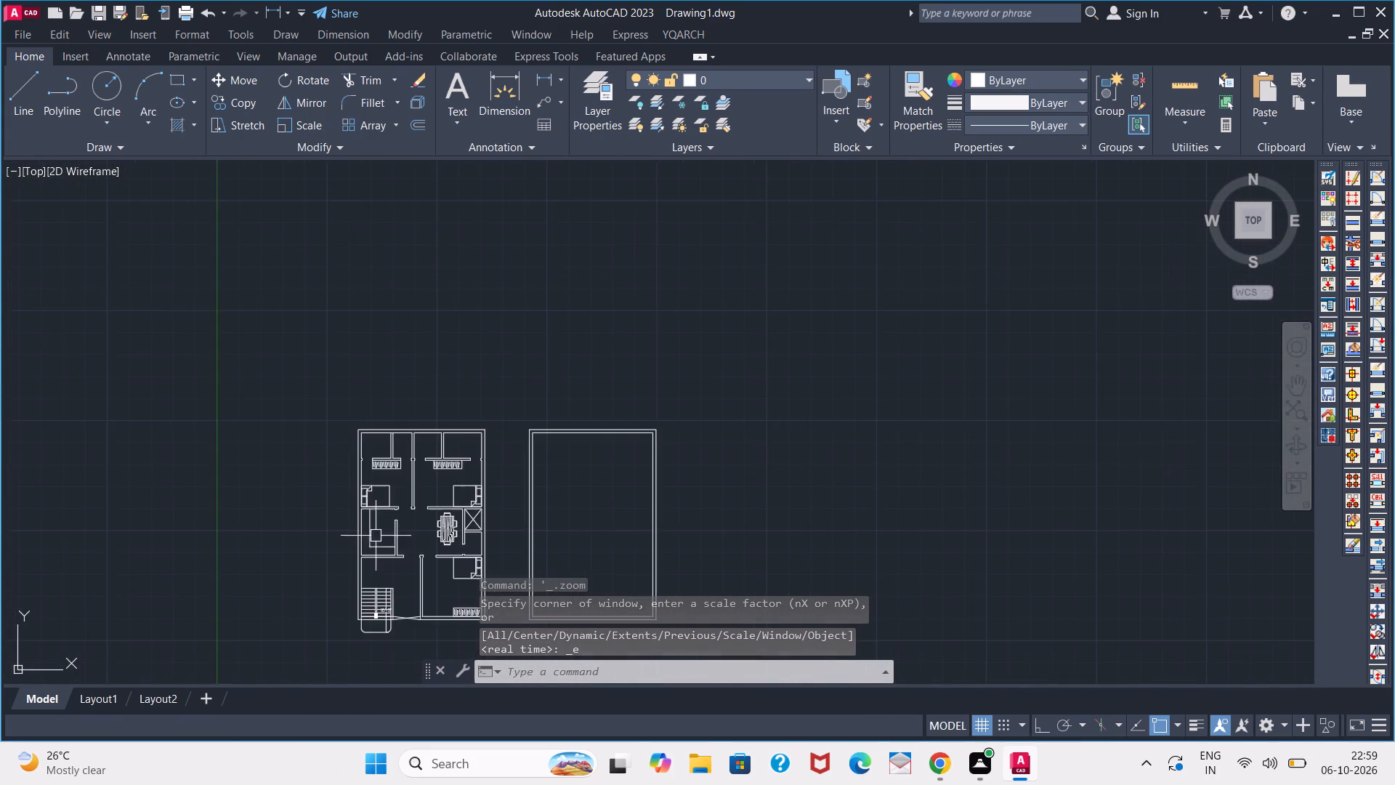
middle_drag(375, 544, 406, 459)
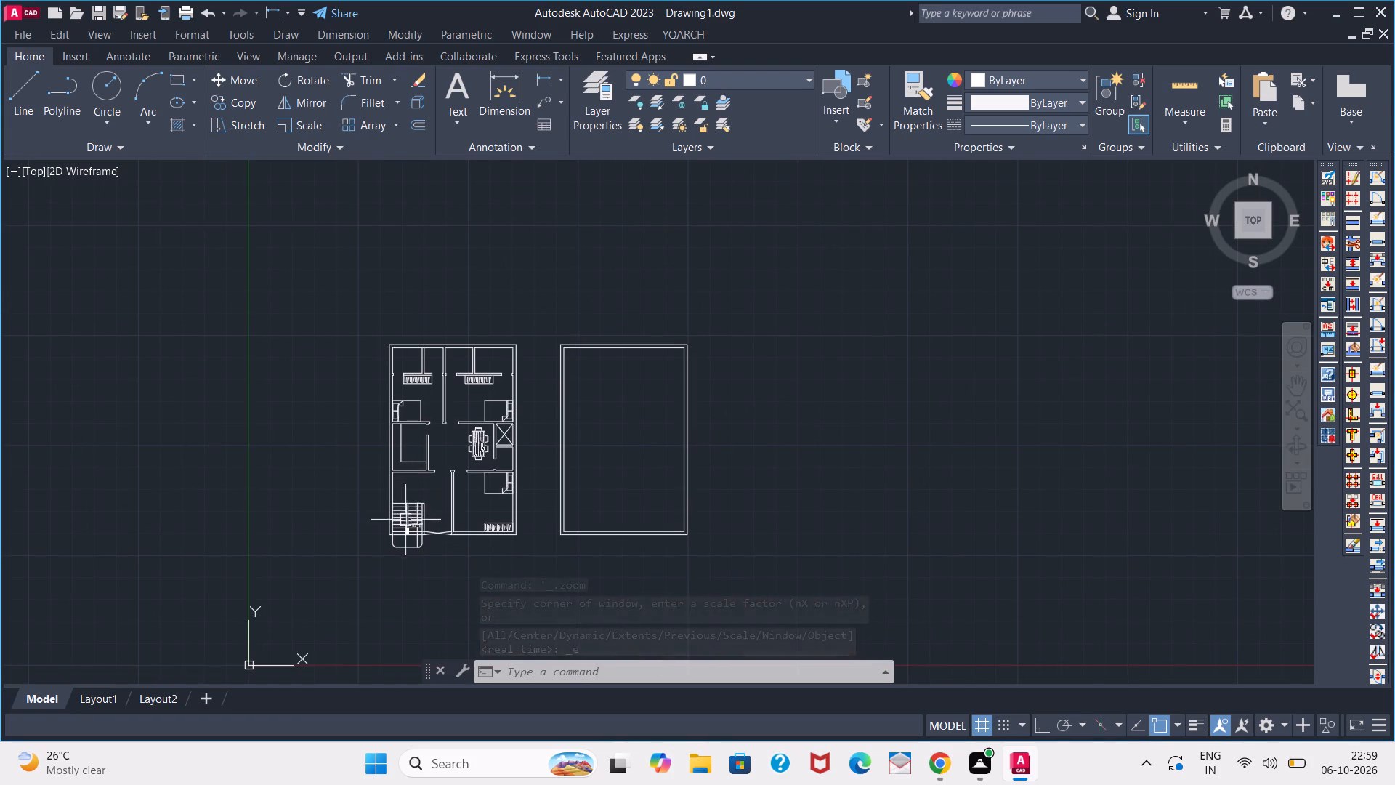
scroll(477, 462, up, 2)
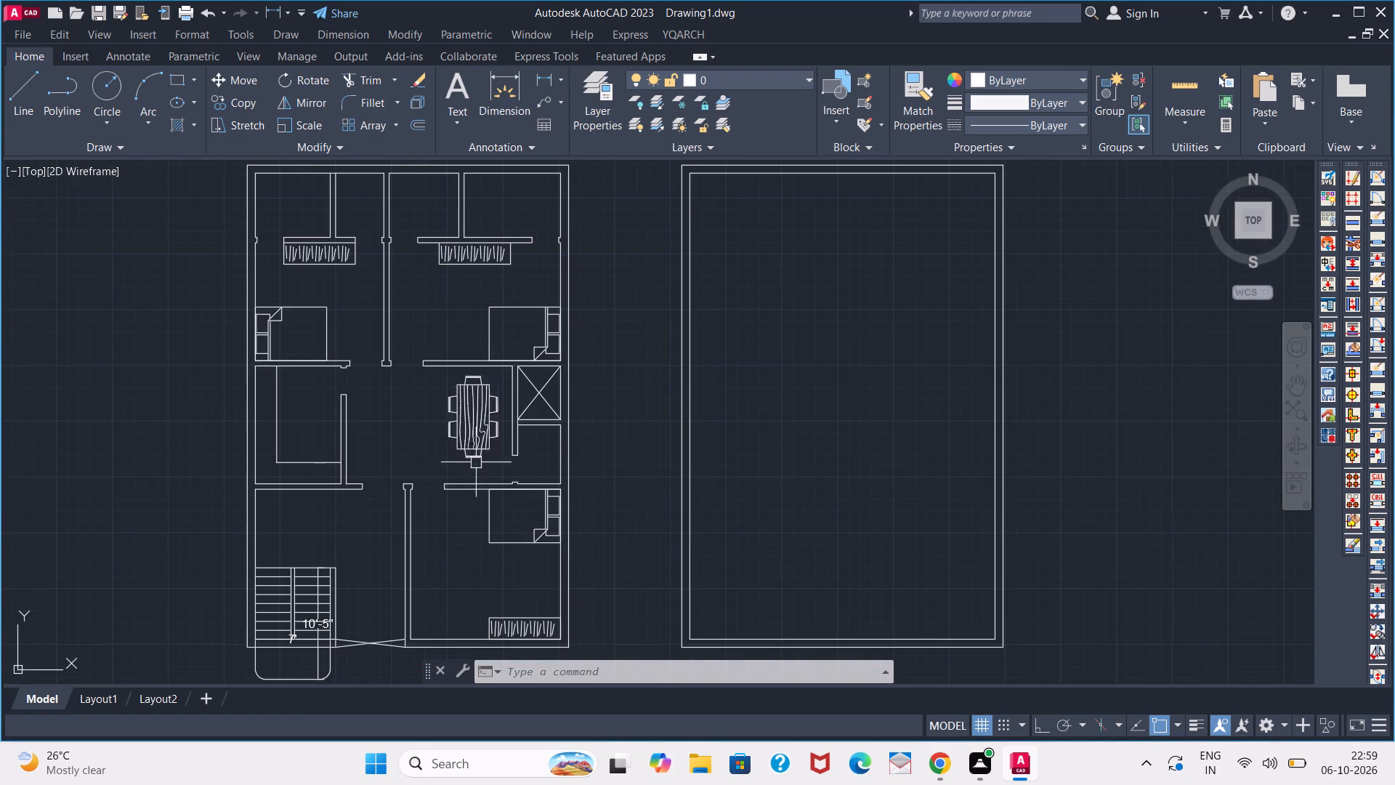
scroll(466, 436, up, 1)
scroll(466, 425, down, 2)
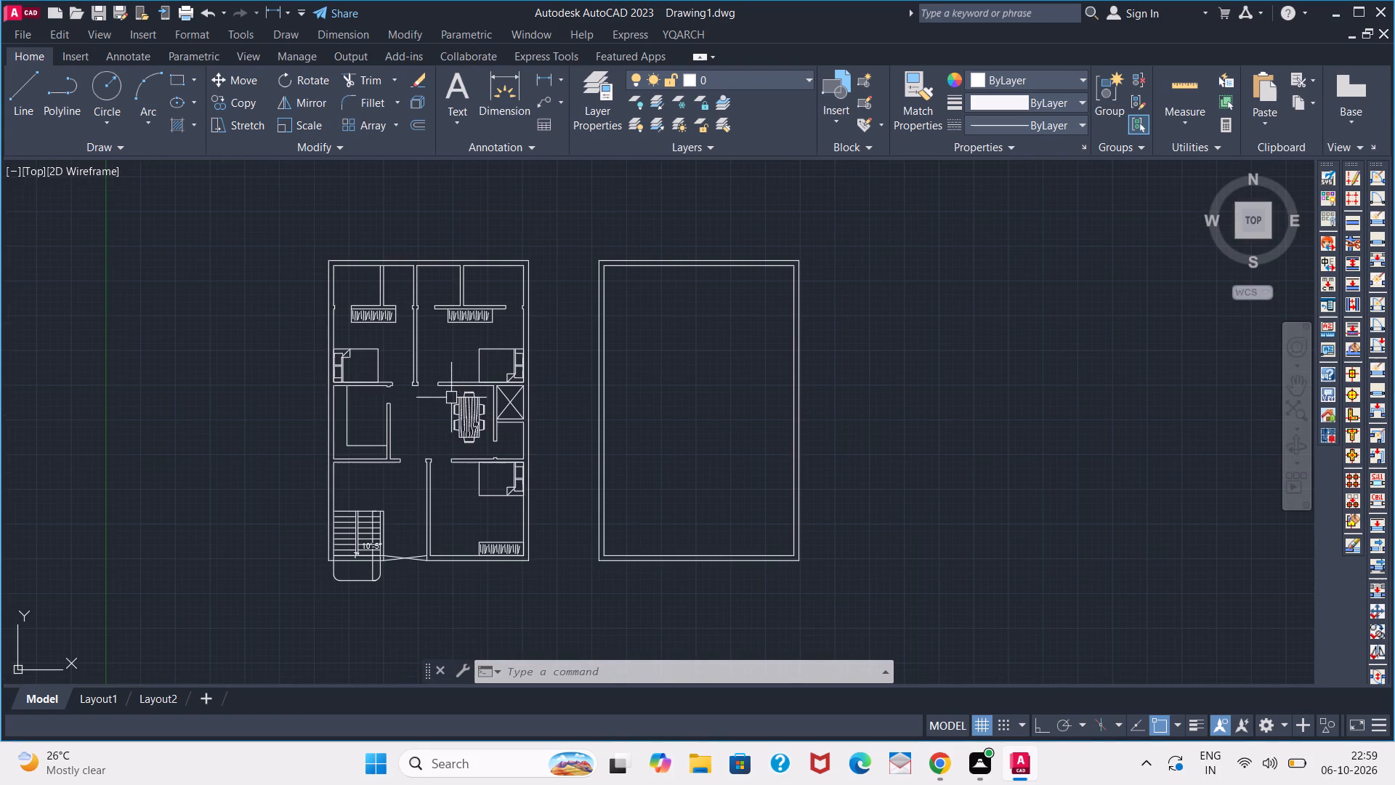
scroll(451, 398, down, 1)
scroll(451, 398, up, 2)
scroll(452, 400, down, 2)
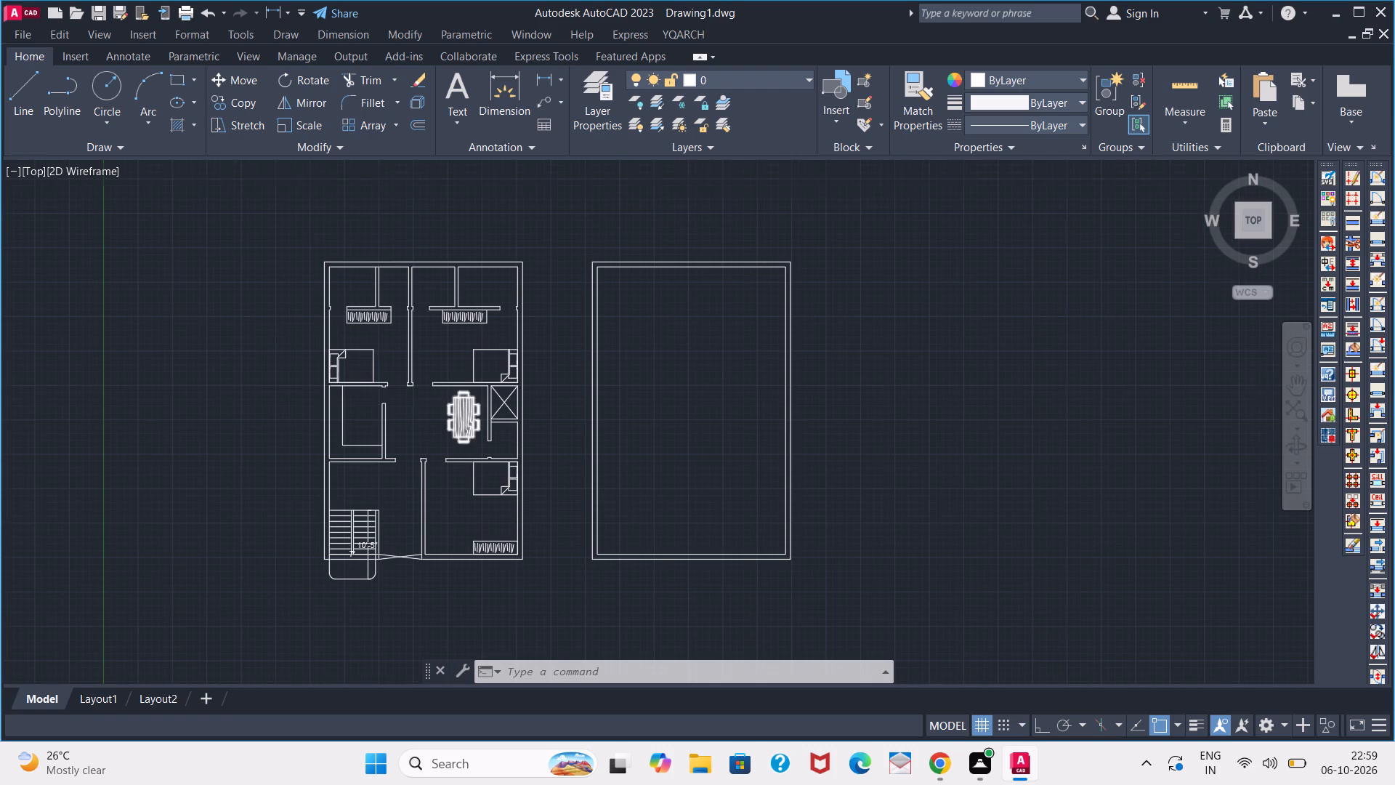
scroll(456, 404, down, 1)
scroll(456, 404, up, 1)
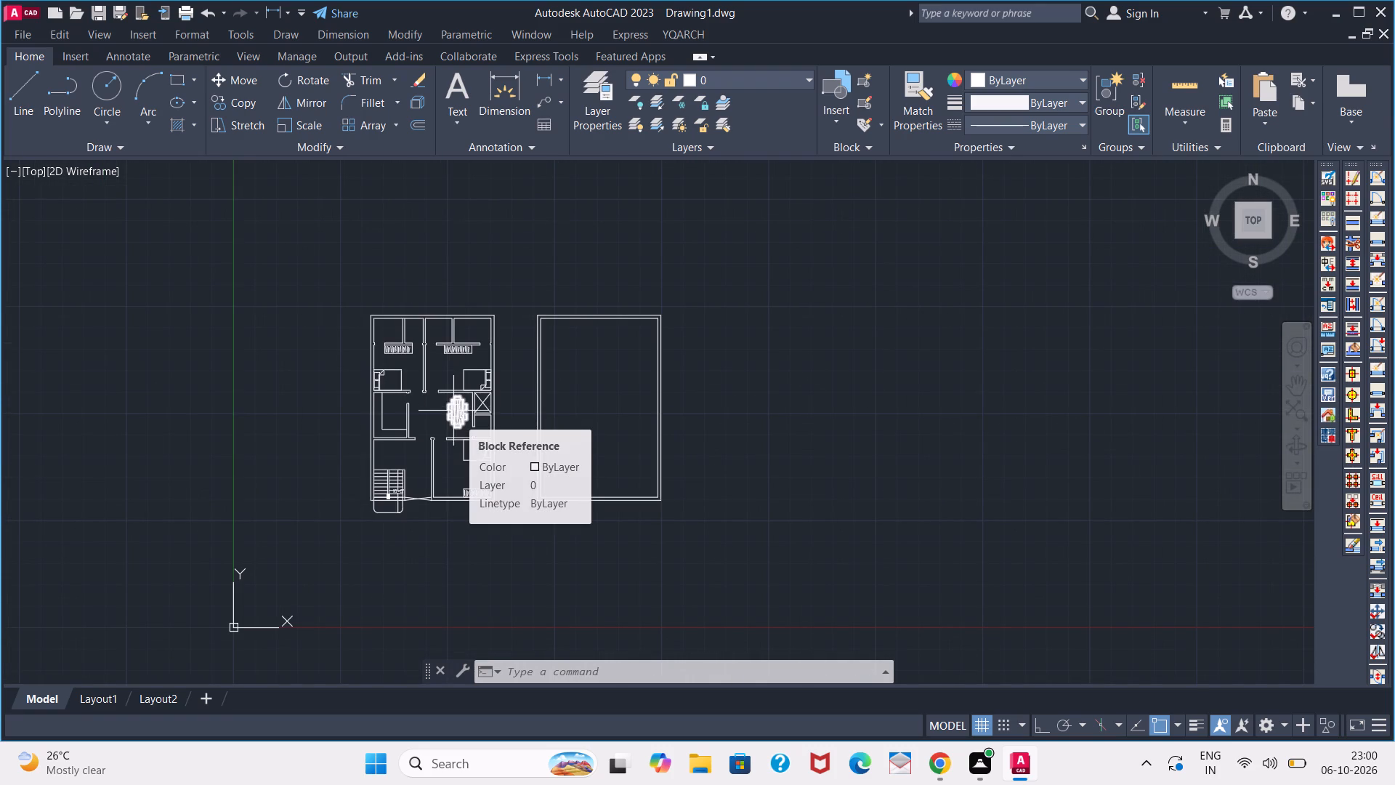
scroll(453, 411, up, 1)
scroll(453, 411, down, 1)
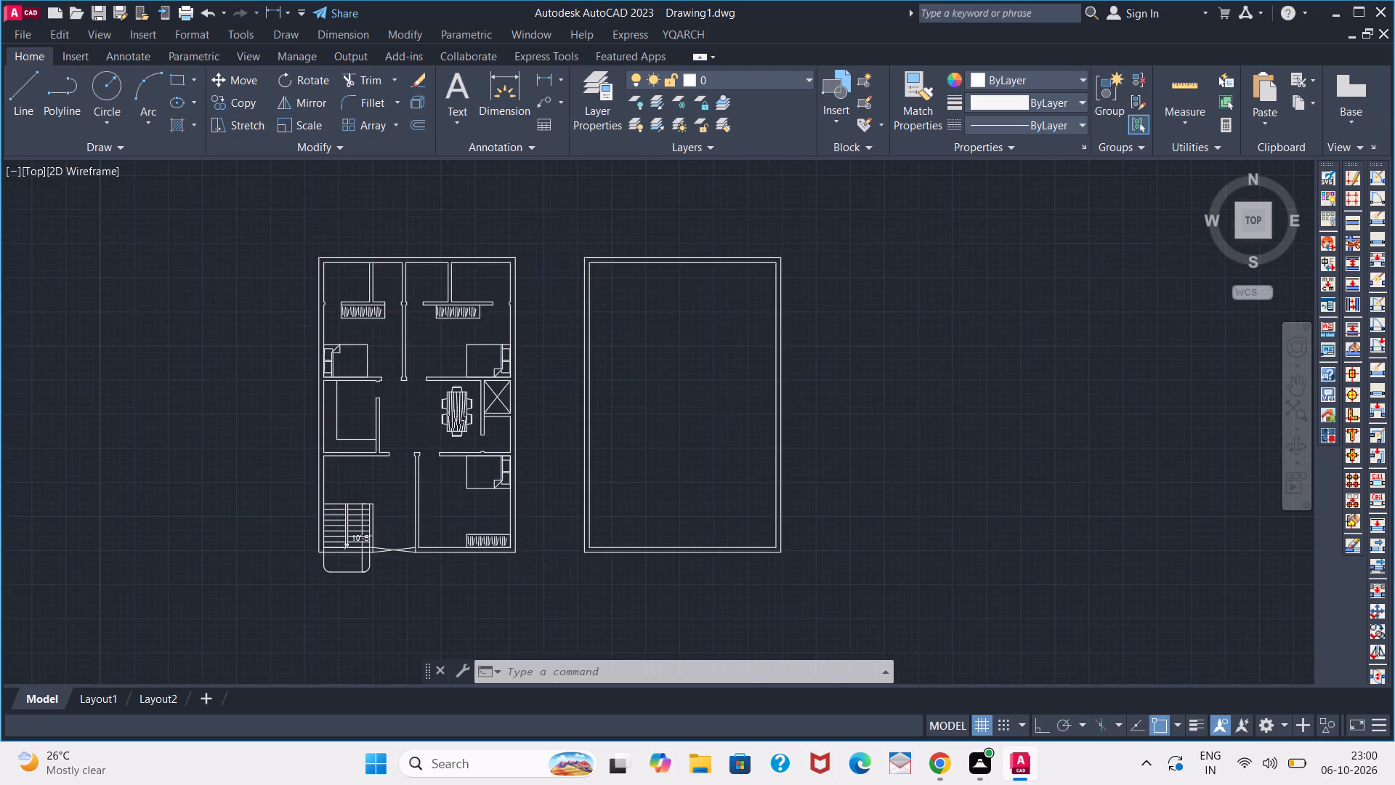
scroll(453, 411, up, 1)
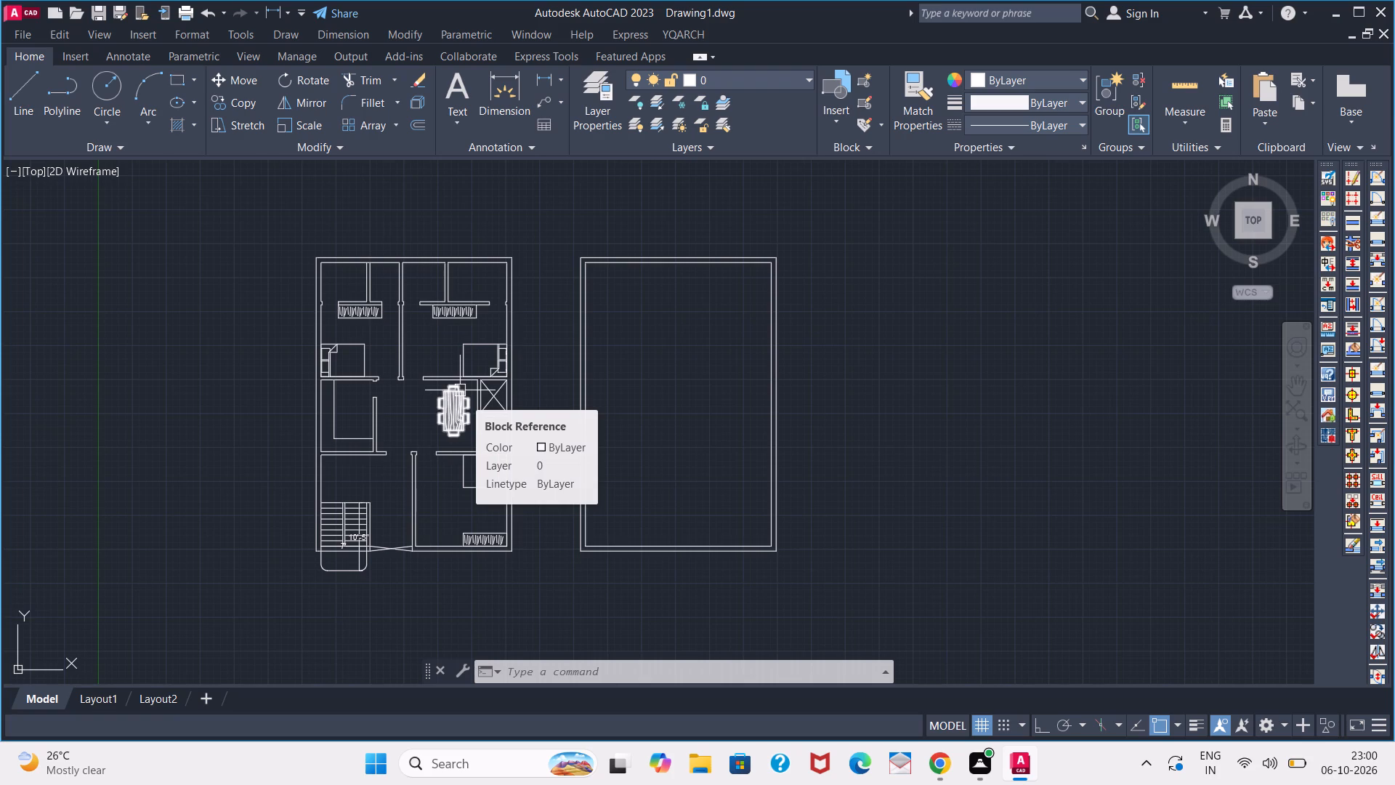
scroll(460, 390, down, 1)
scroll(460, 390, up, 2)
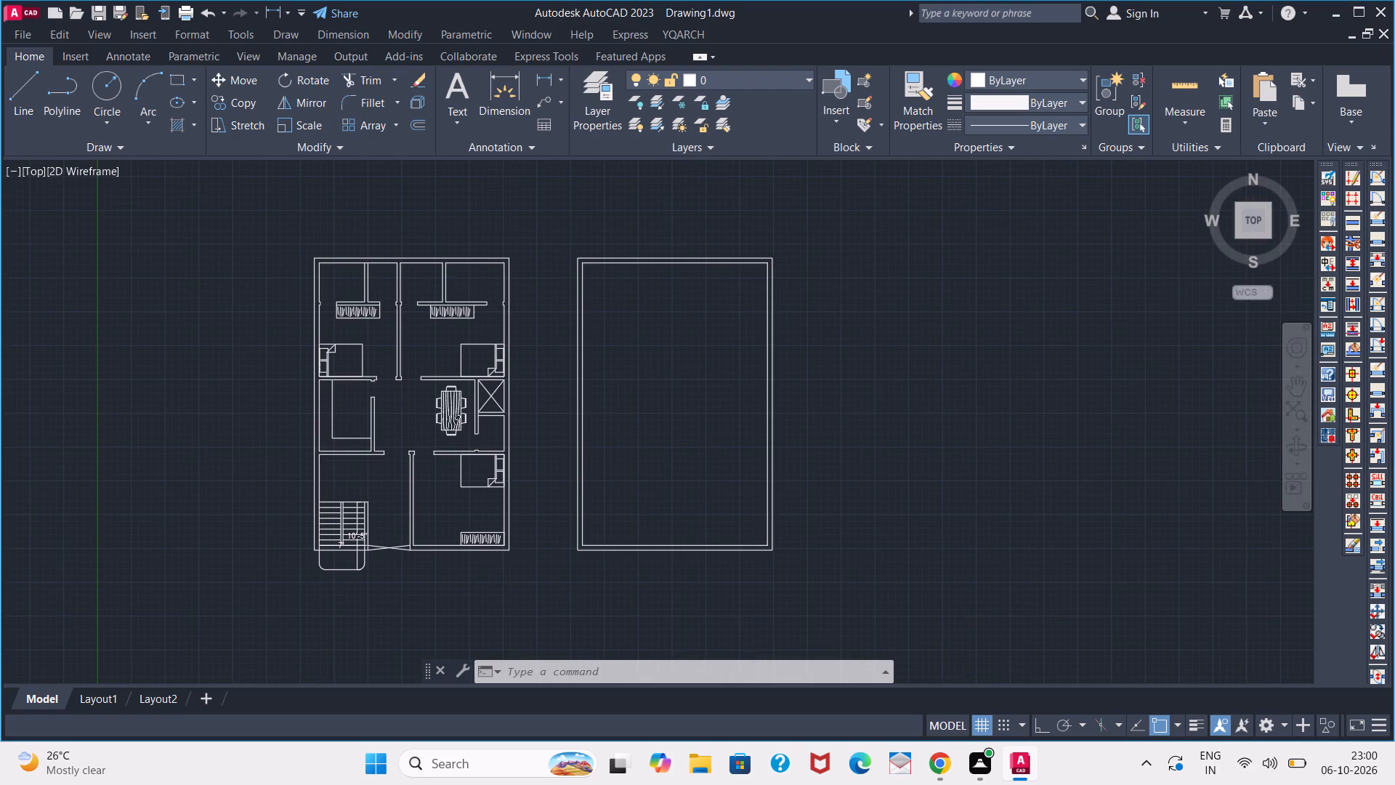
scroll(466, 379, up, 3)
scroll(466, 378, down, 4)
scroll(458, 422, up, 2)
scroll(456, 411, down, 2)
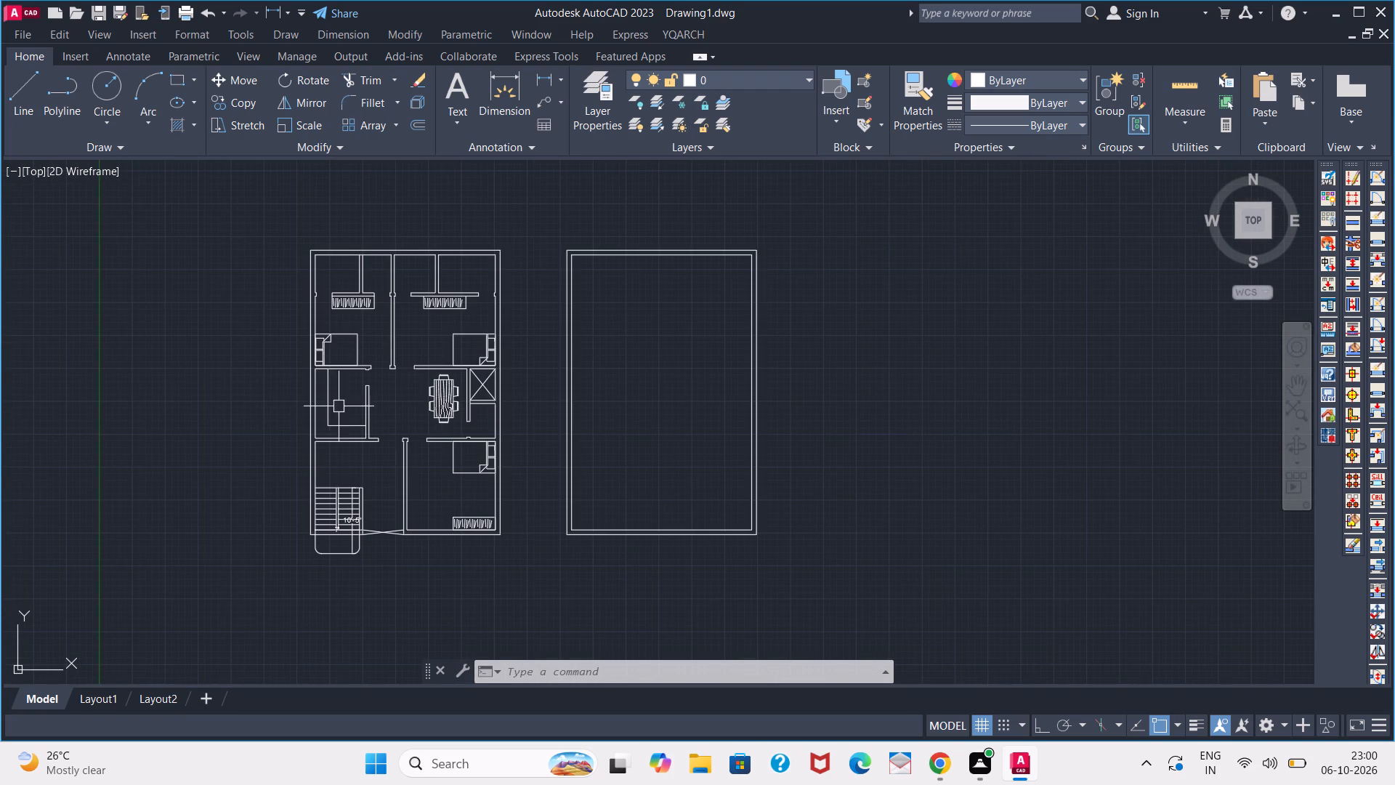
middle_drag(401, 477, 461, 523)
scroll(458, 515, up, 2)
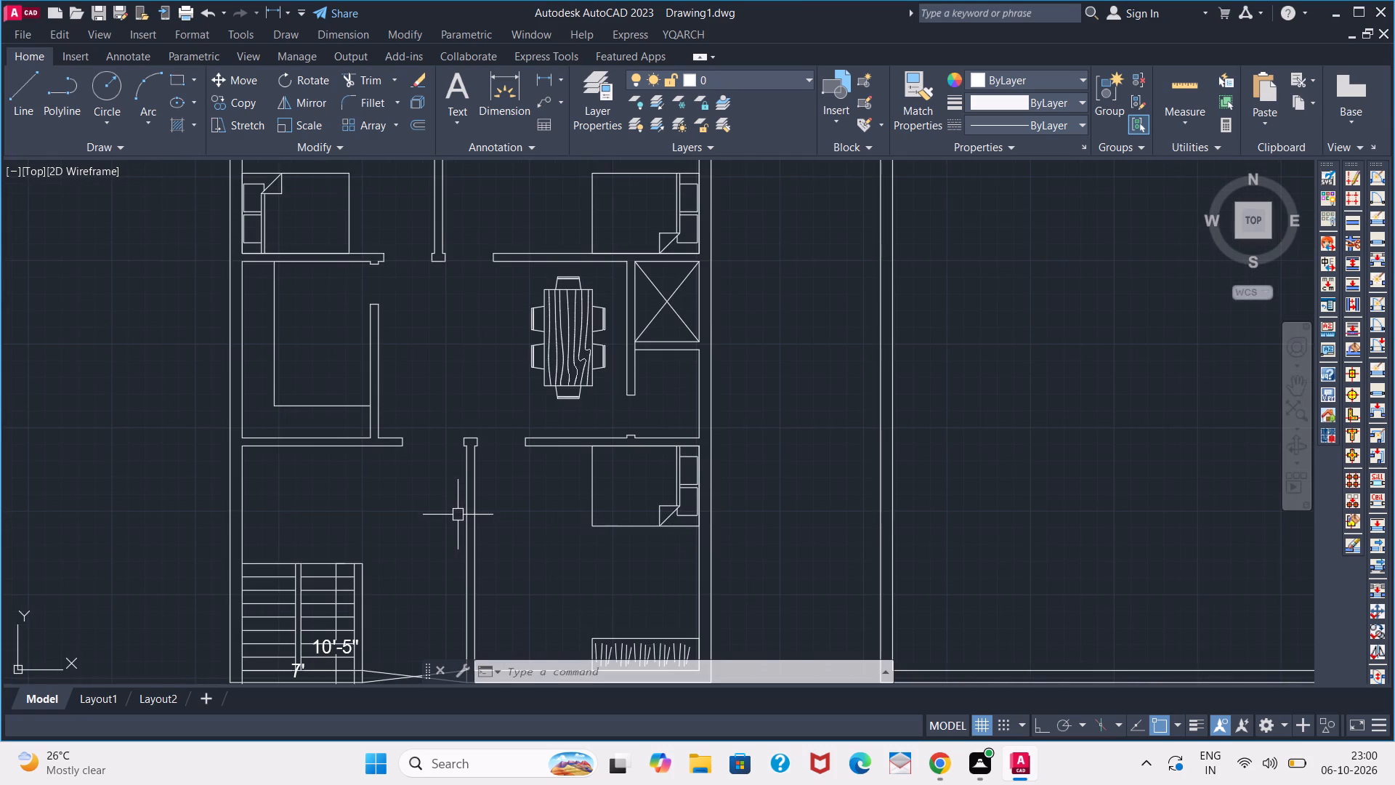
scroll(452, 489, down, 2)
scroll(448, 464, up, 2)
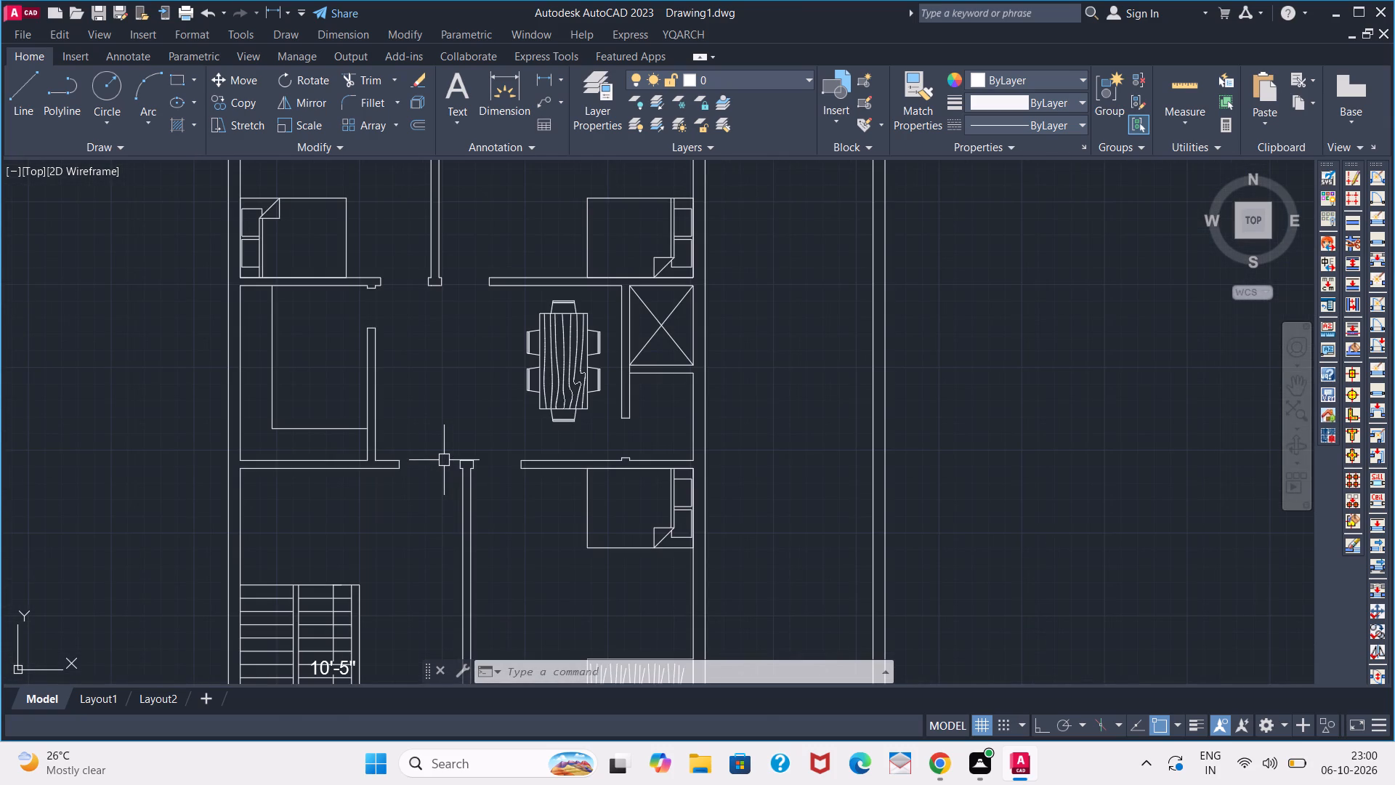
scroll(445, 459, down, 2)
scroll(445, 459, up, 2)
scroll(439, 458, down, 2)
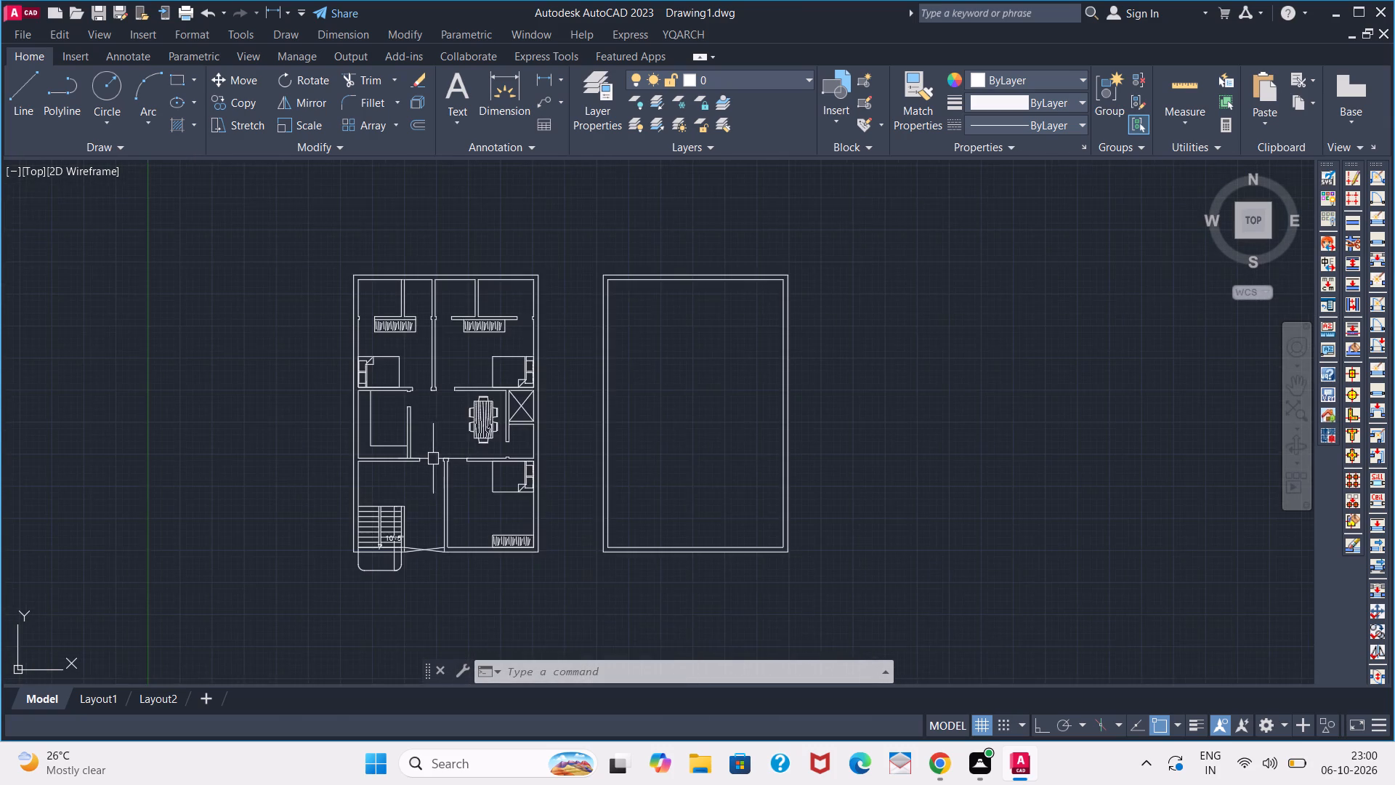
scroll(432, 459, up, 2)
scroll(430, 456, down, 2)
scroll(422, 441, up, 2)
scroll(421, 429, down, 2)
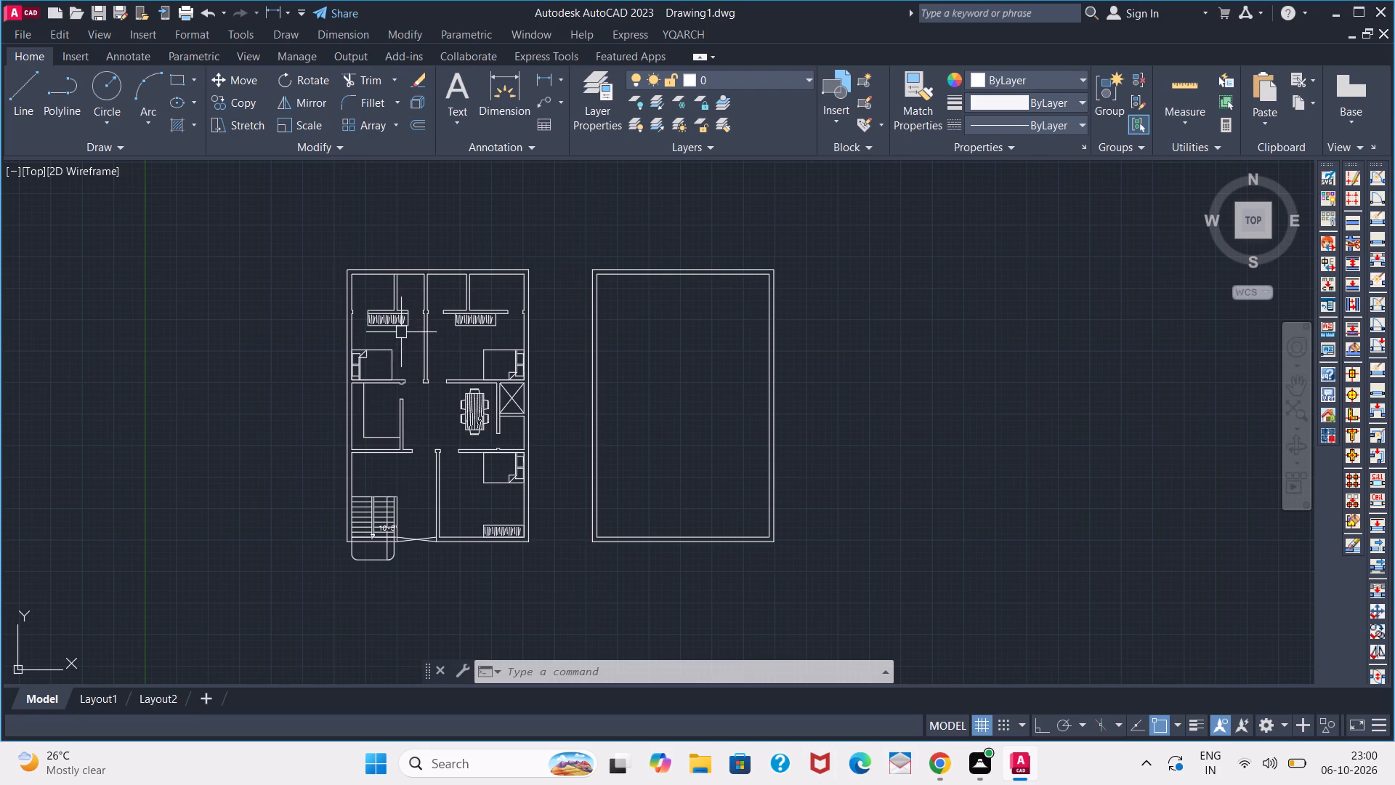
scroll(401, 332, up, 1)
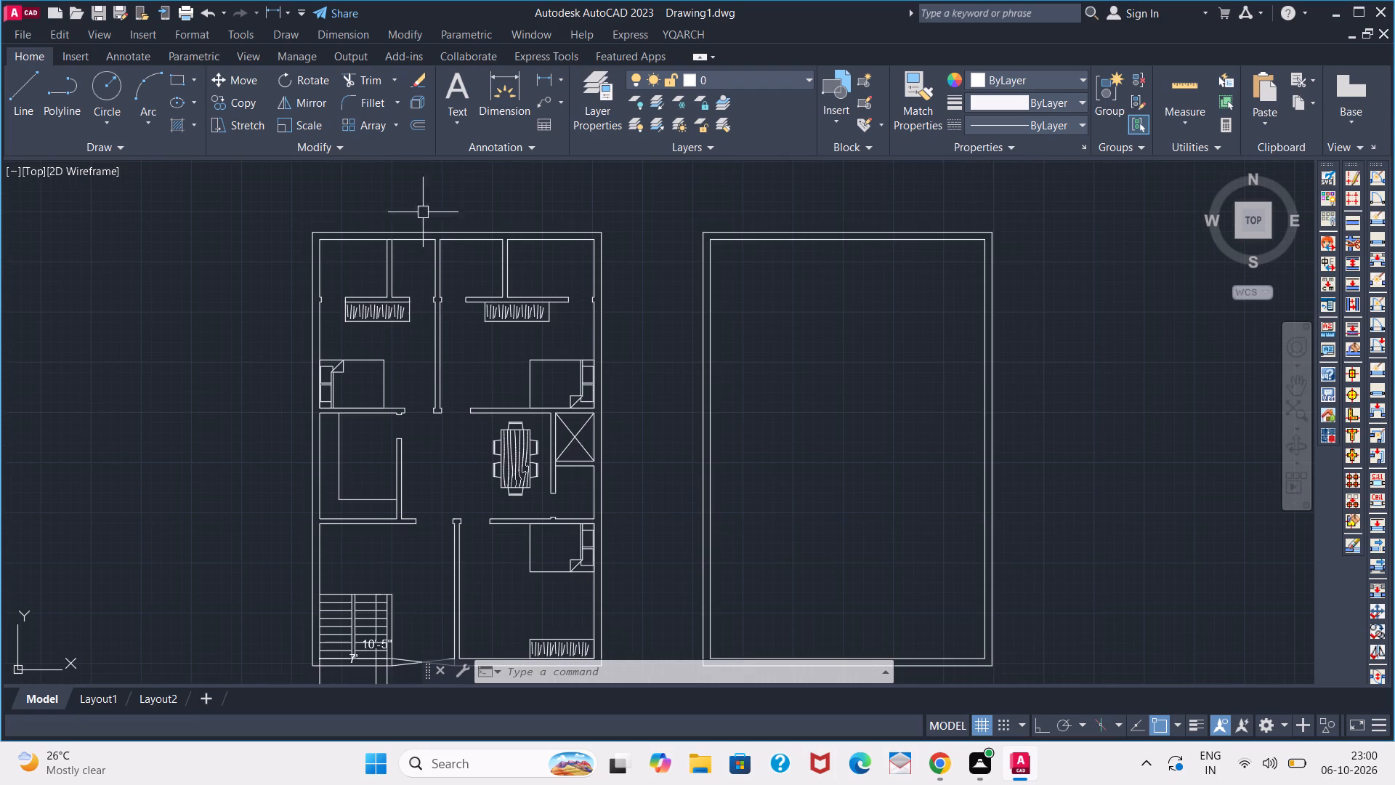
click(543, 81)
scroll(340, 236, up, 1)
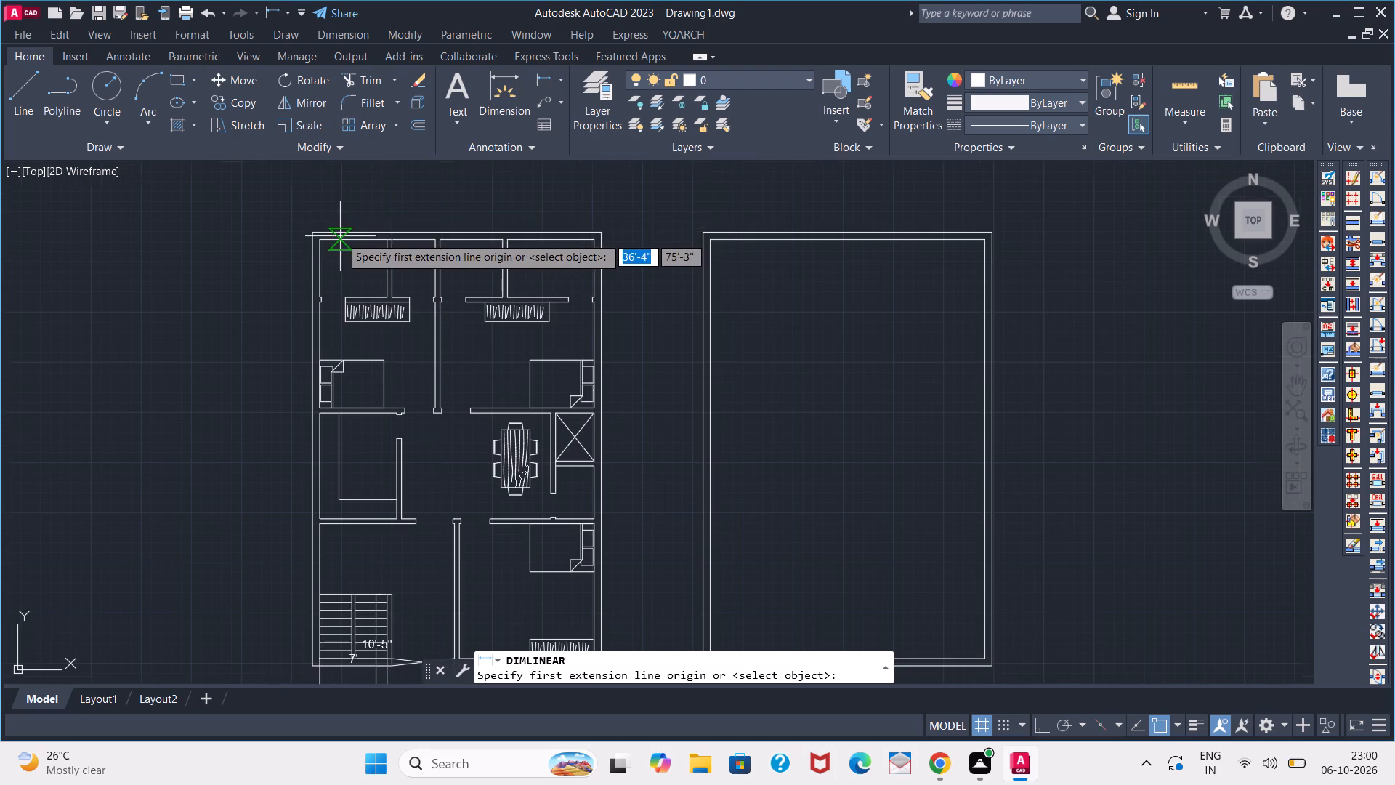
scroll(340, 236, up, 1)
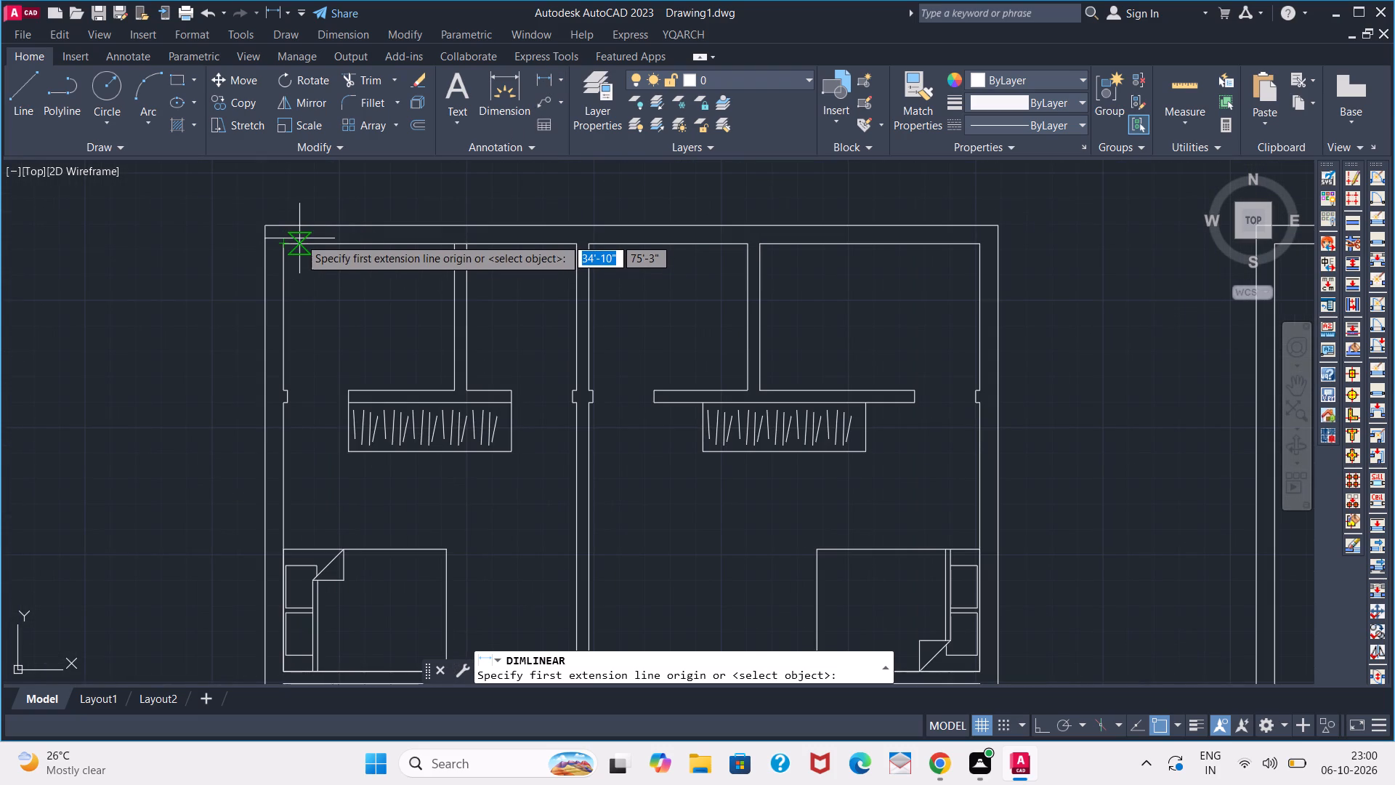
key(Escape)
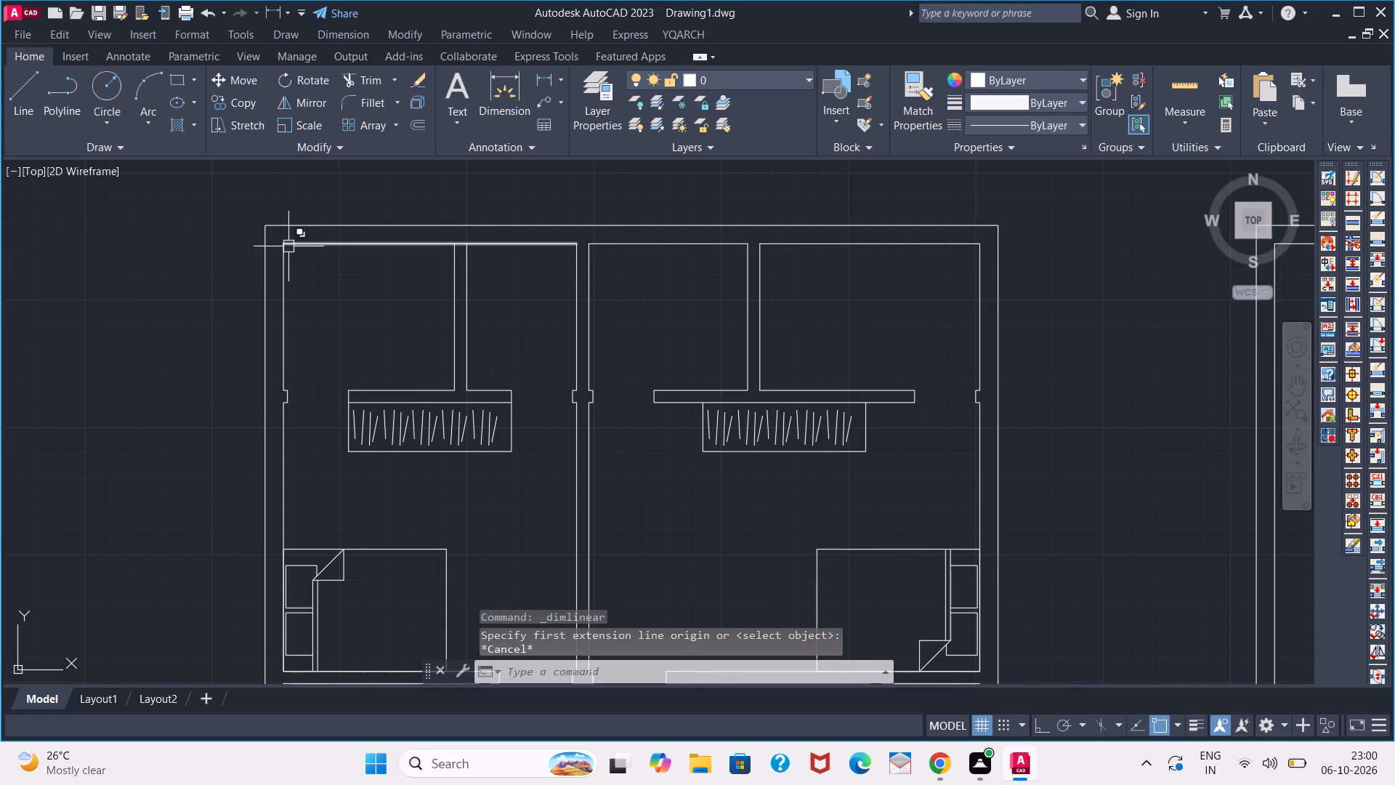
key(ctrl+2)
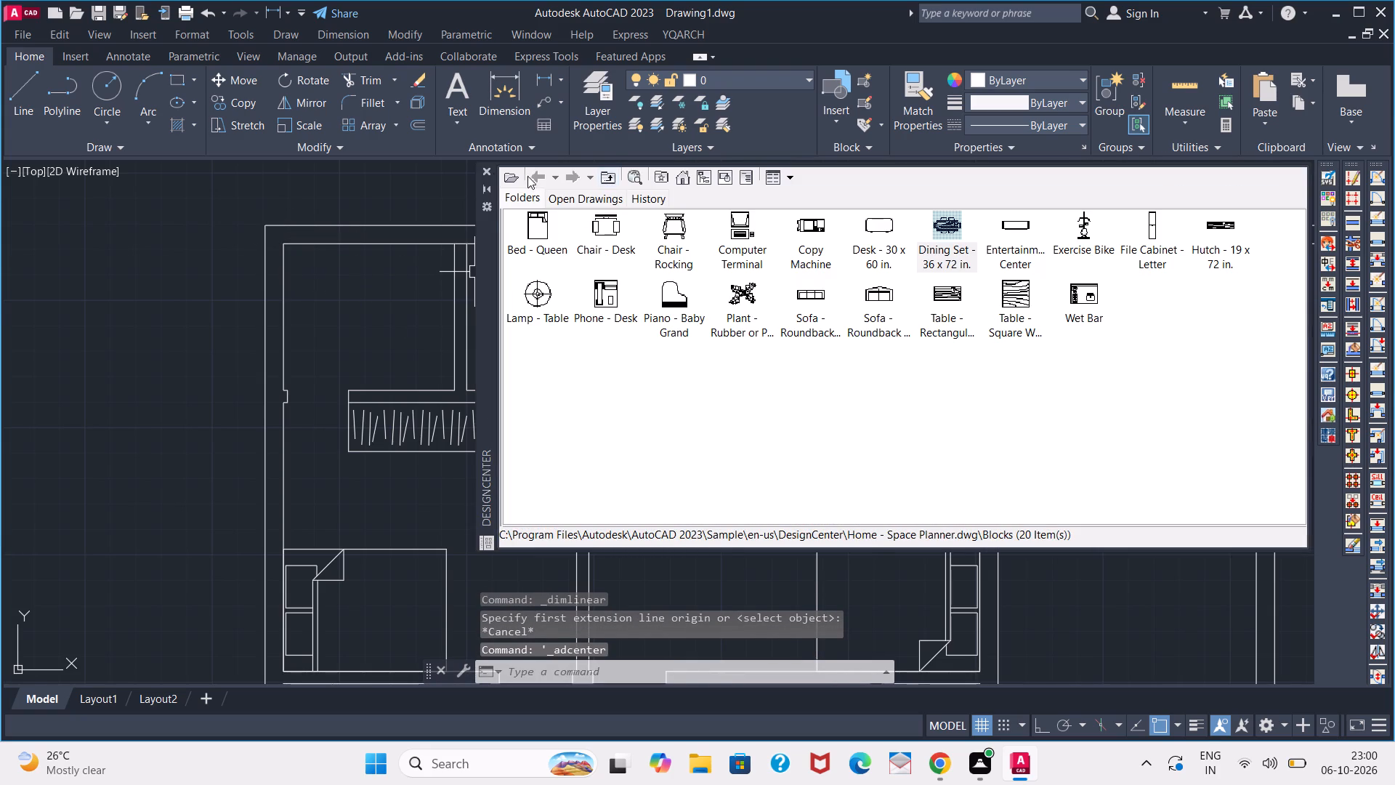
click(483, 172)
Insert the Door - Imperial block from the architectural samples just outside the north wall of the furnished plan.
key(ctrl+3)
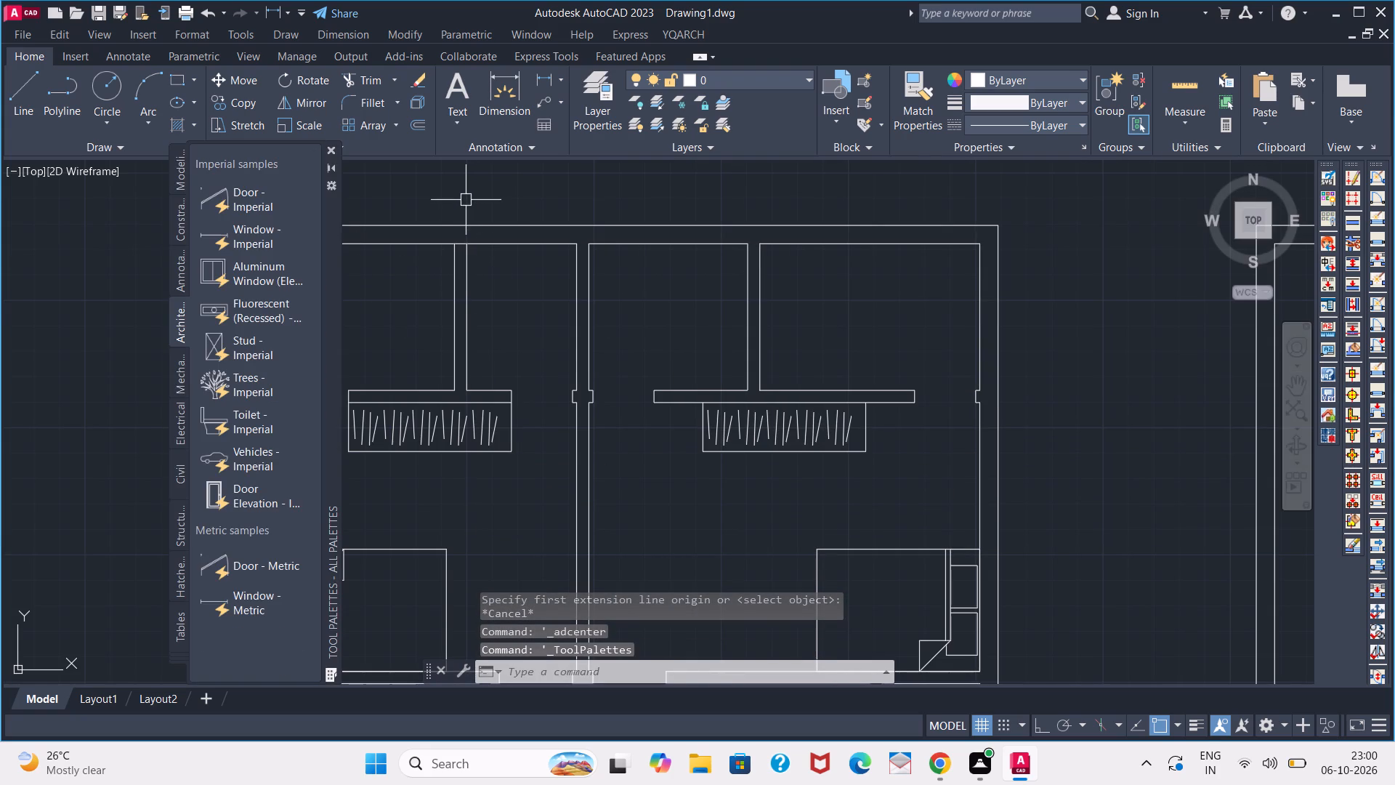
click(261, 204)
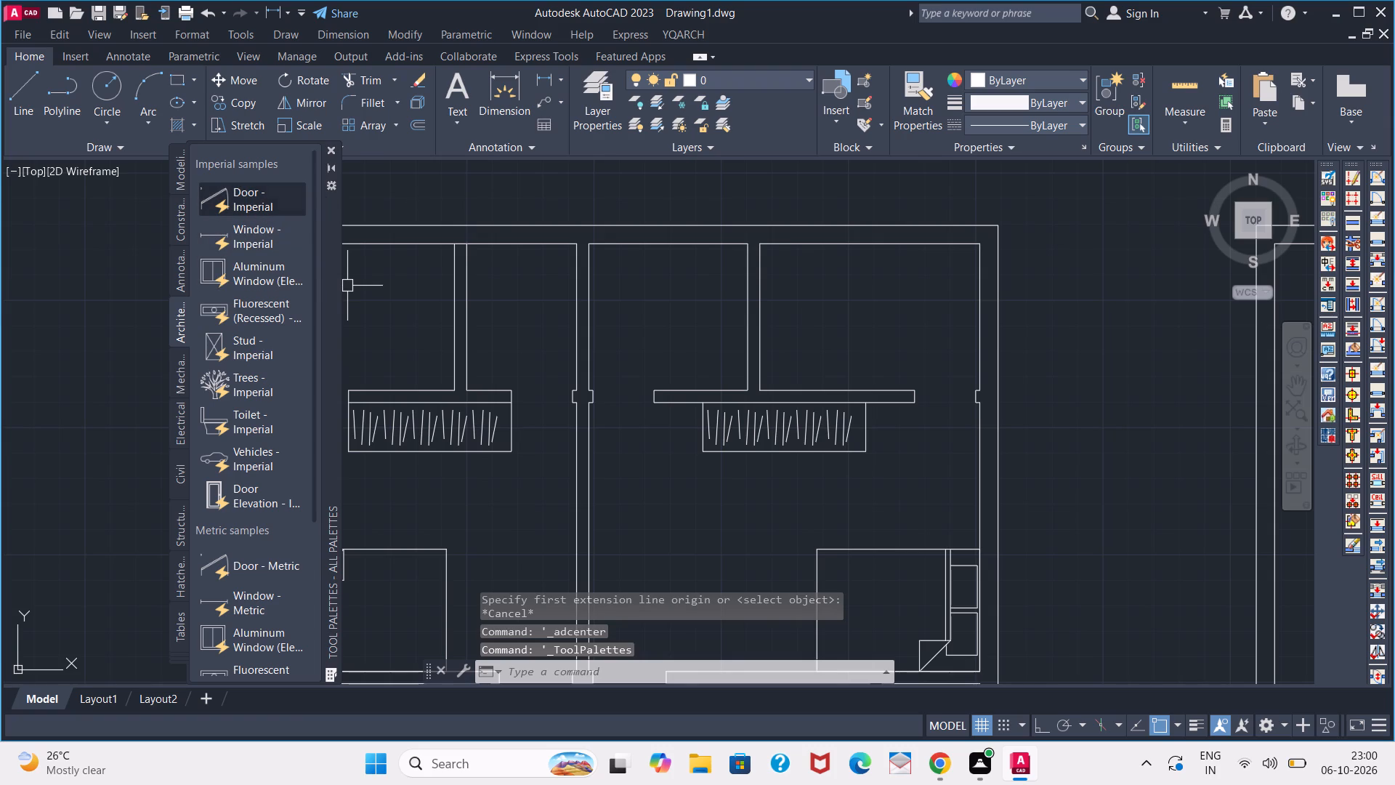
click(411, 190)
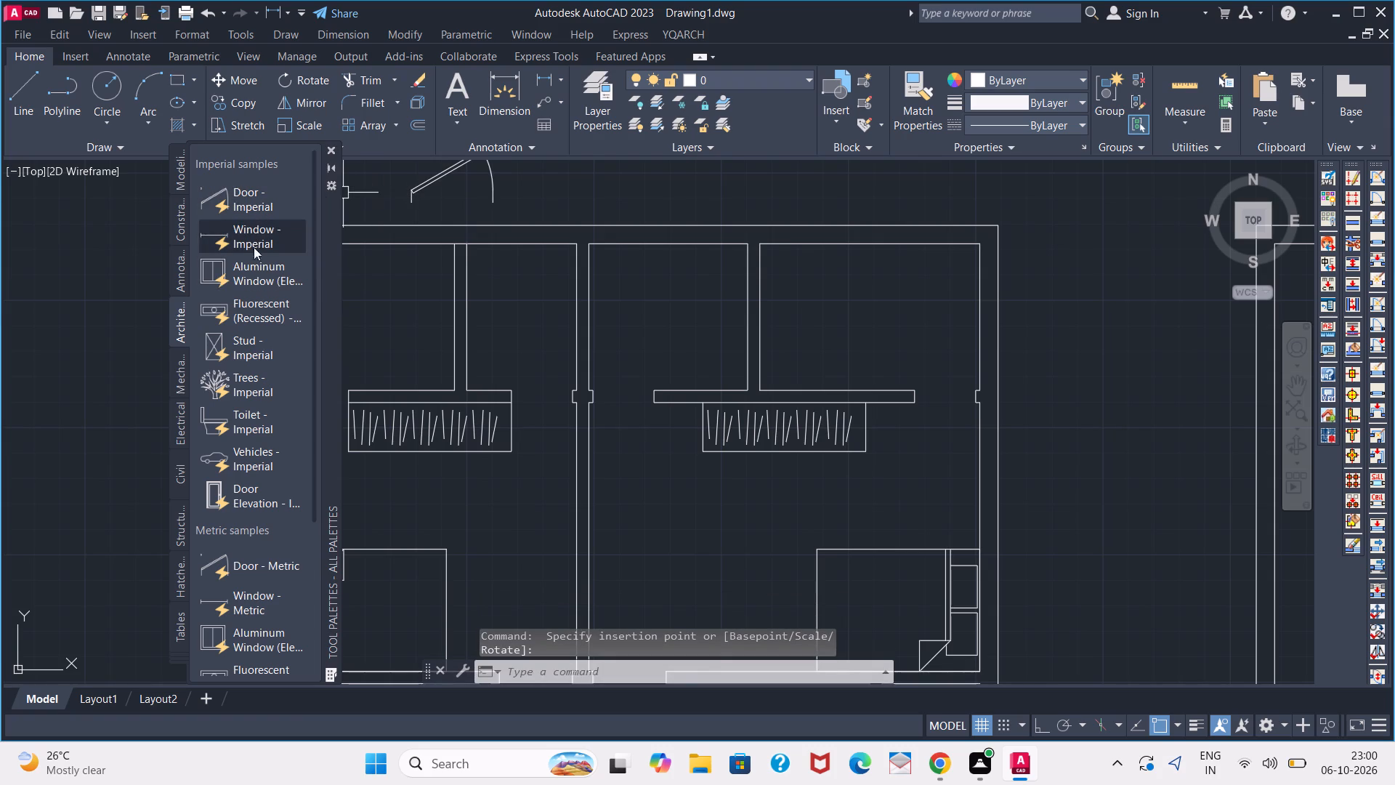
Insert the Toilet - Imperial block in the empty area west of the furnished plan.
click(239, 435)
click(150, 422)
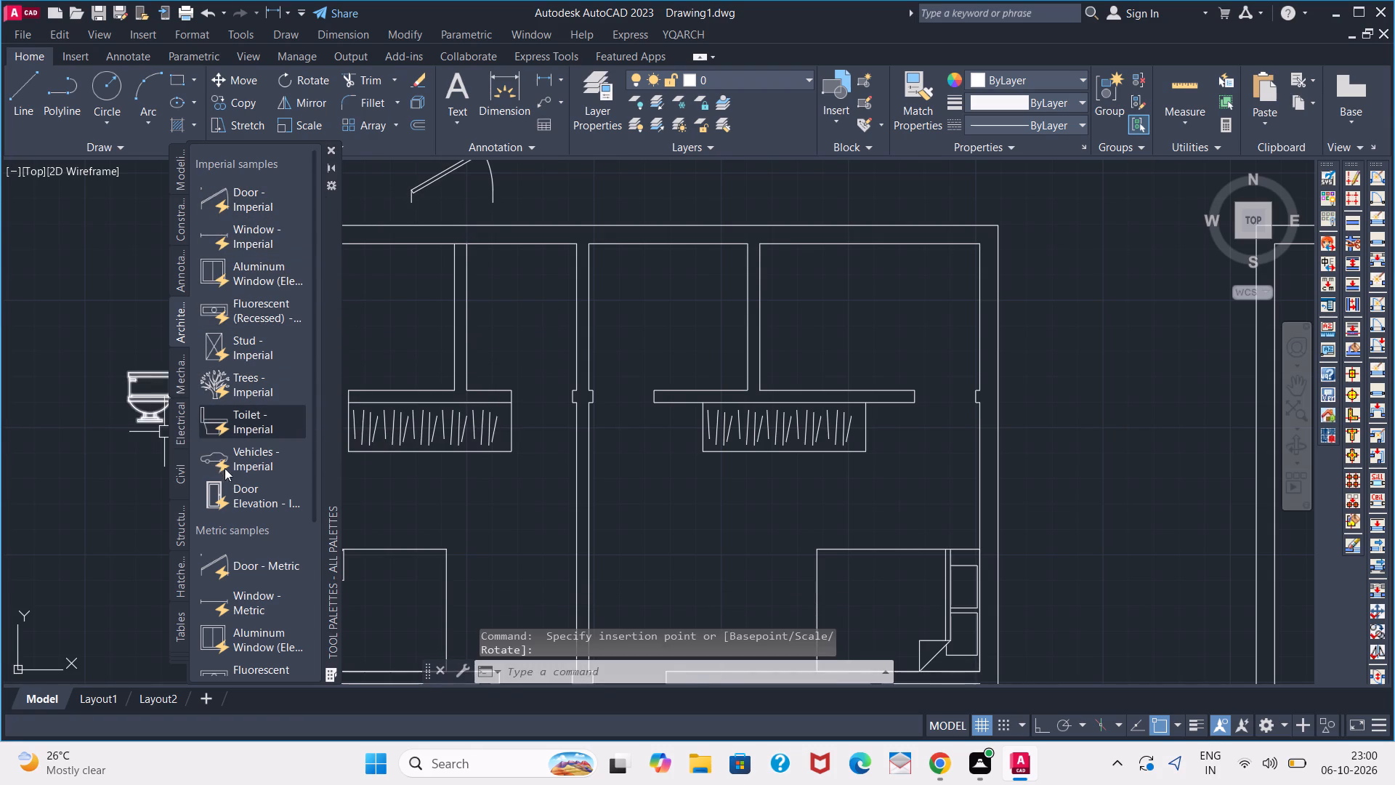
Insert the Vehicles - Imperial block in the empty space north of the furnished plan, east of the loose door.
click(229, 470)
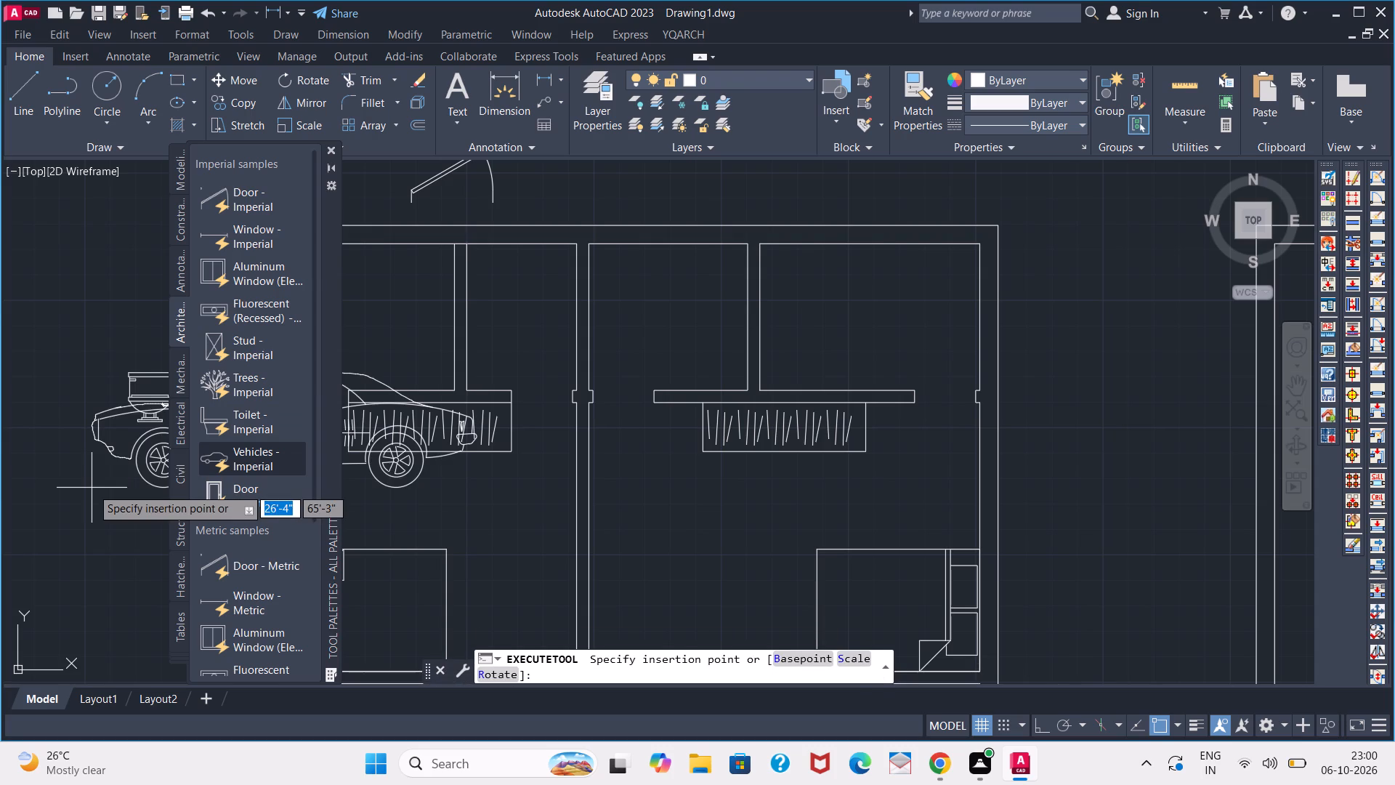
scroll(0, 304, down, 2)
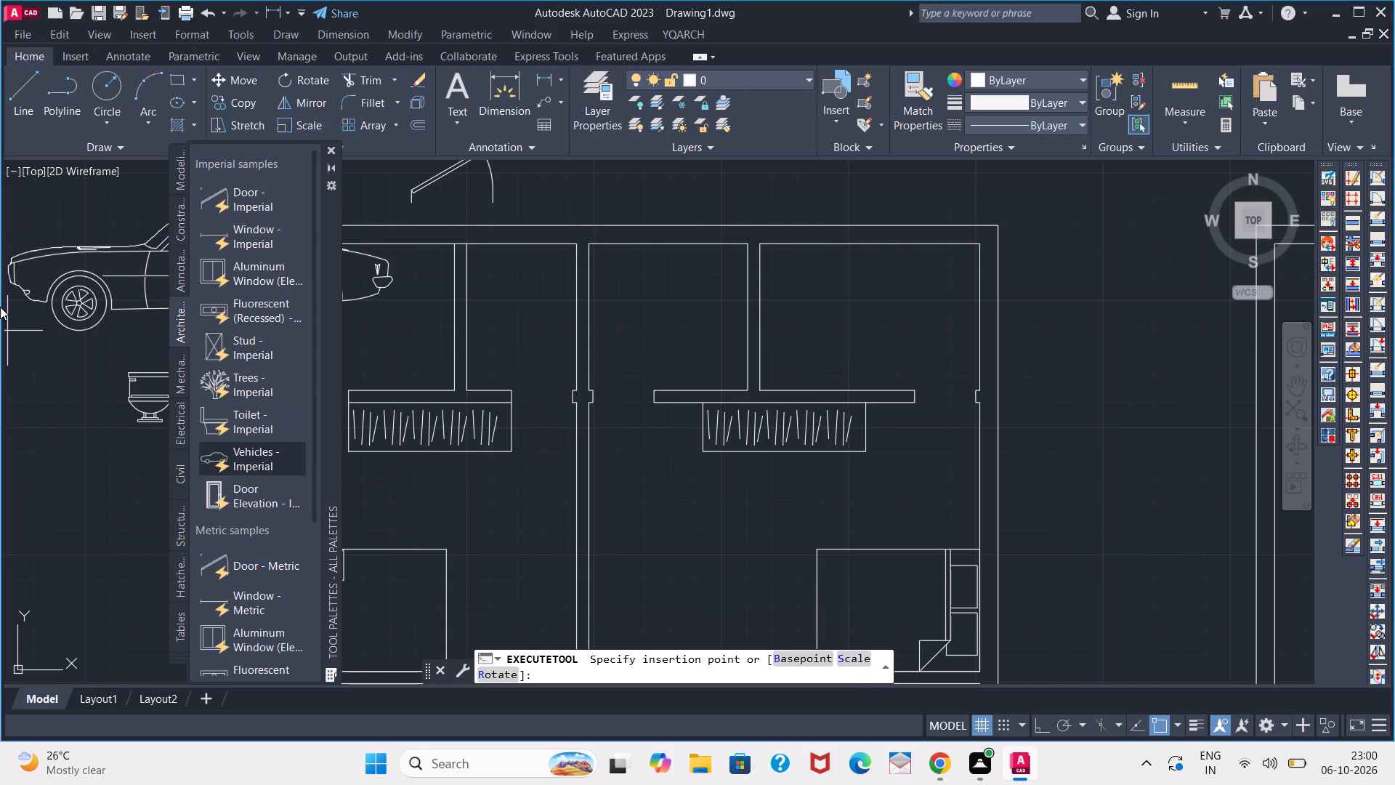
middle_drag(9, 308, 96, 310)
click(0, 321)
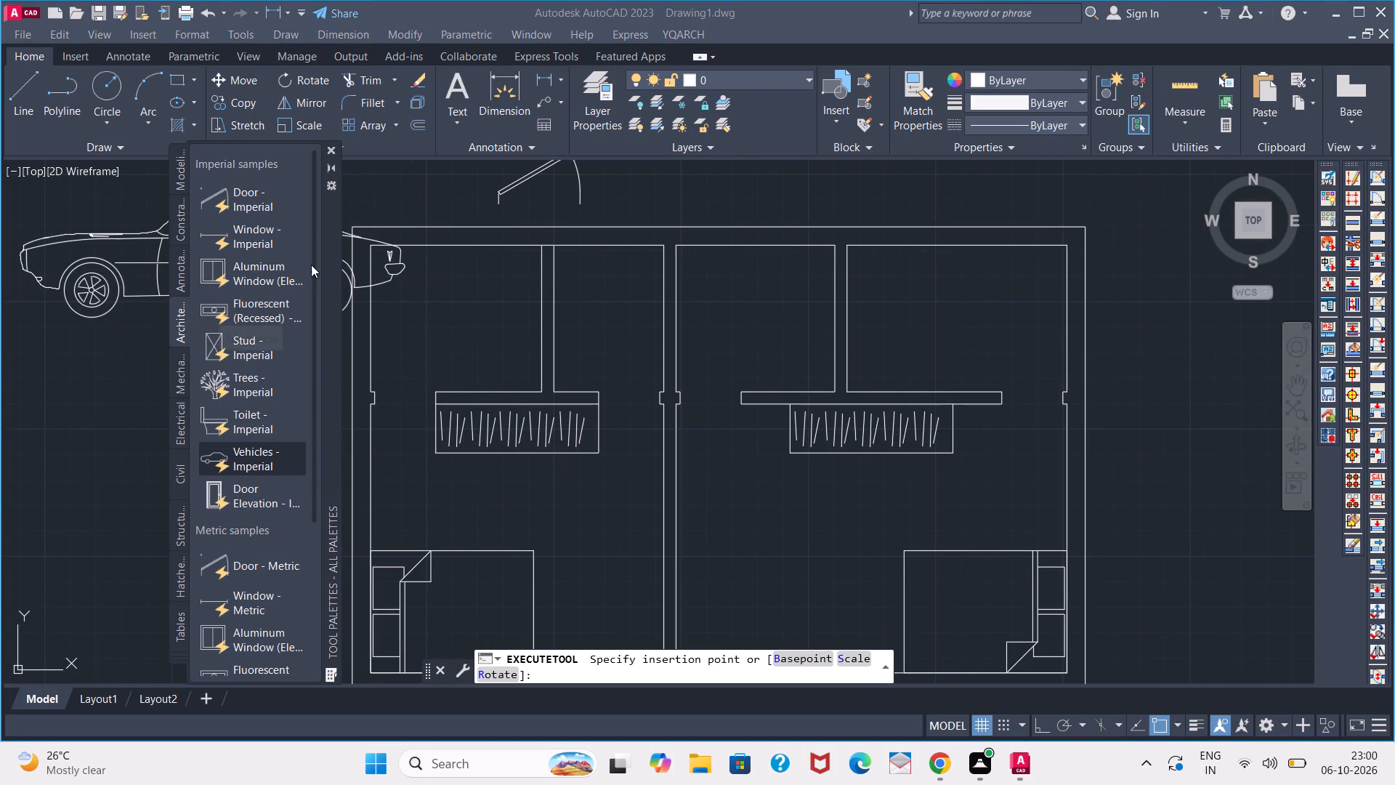
click(330, 154)
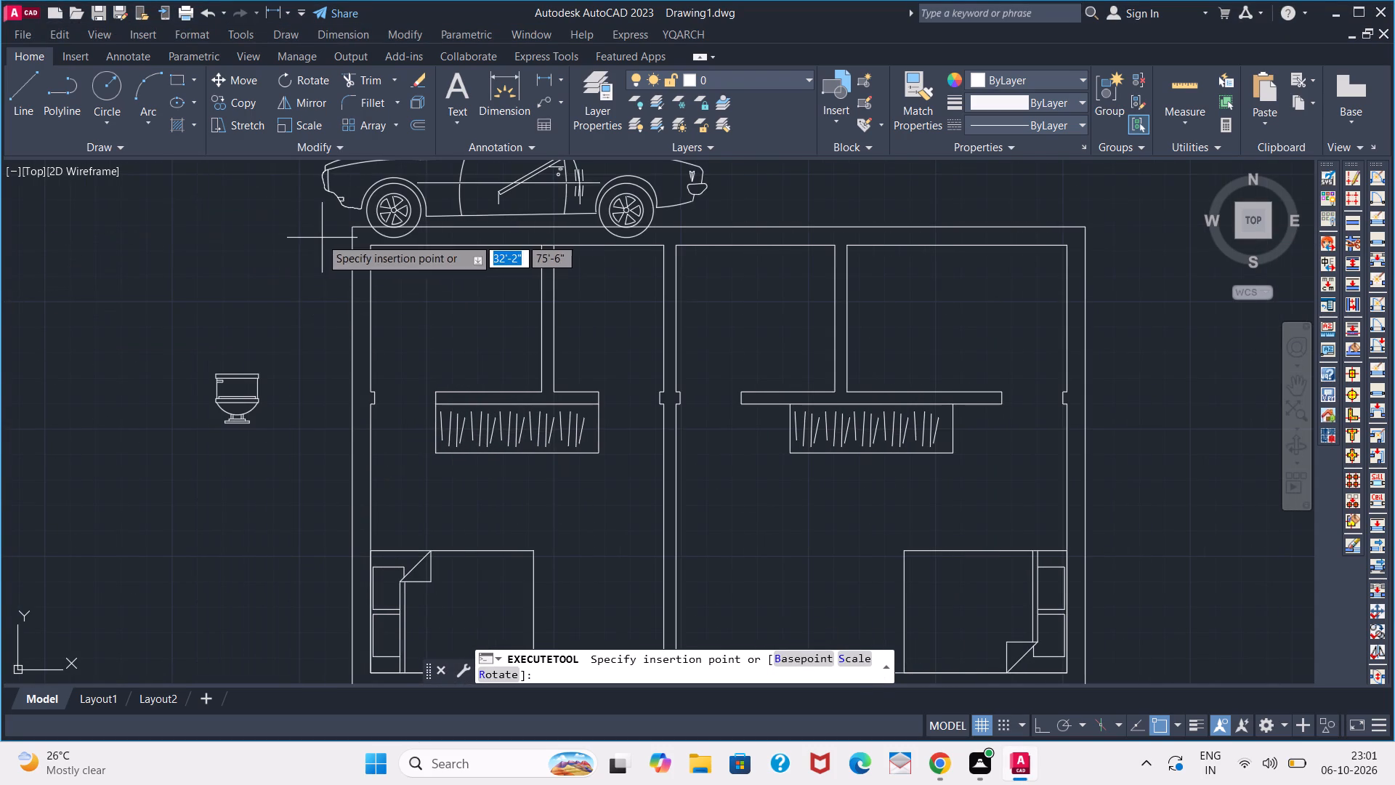
scroll(60, 392, down, 3)
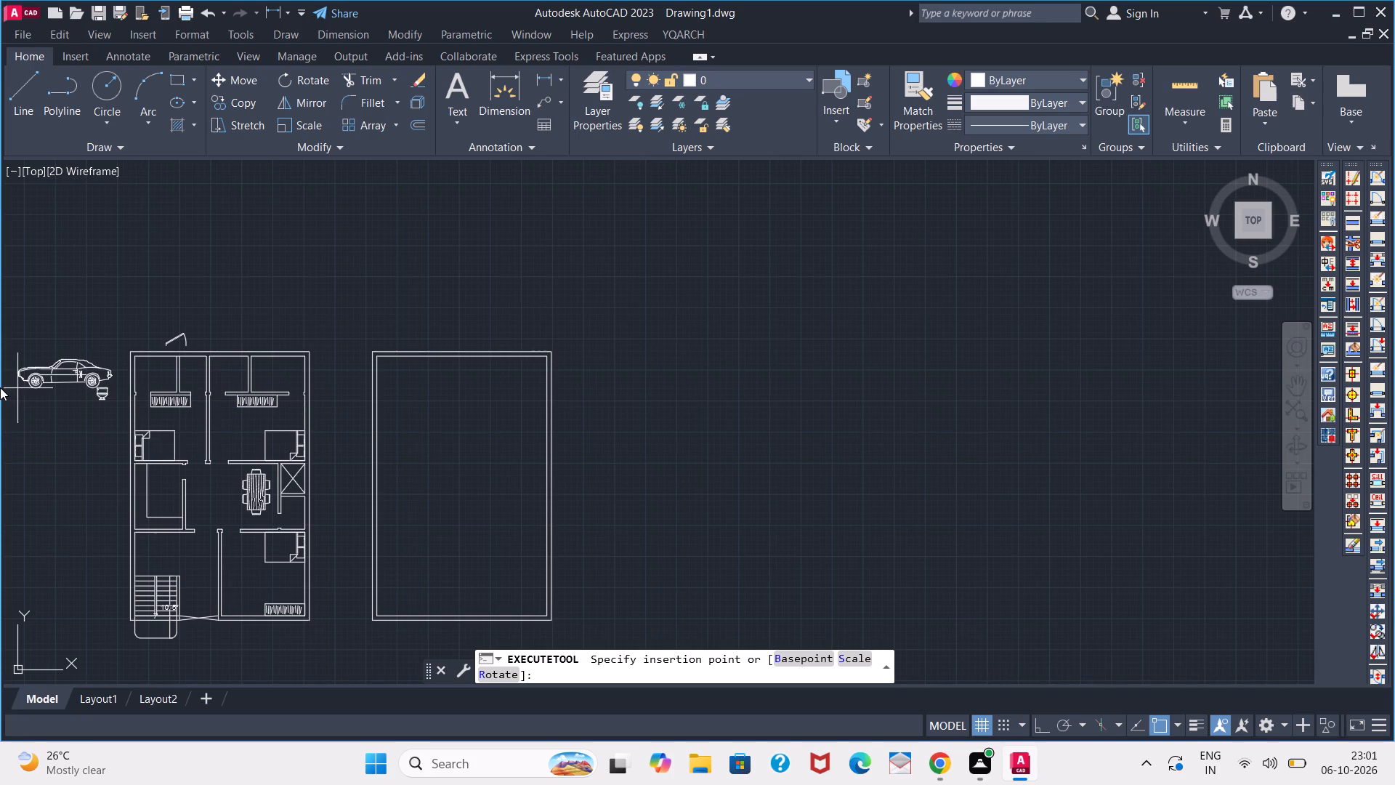
click(0, 387)
scroll(103, 370, up, 2)
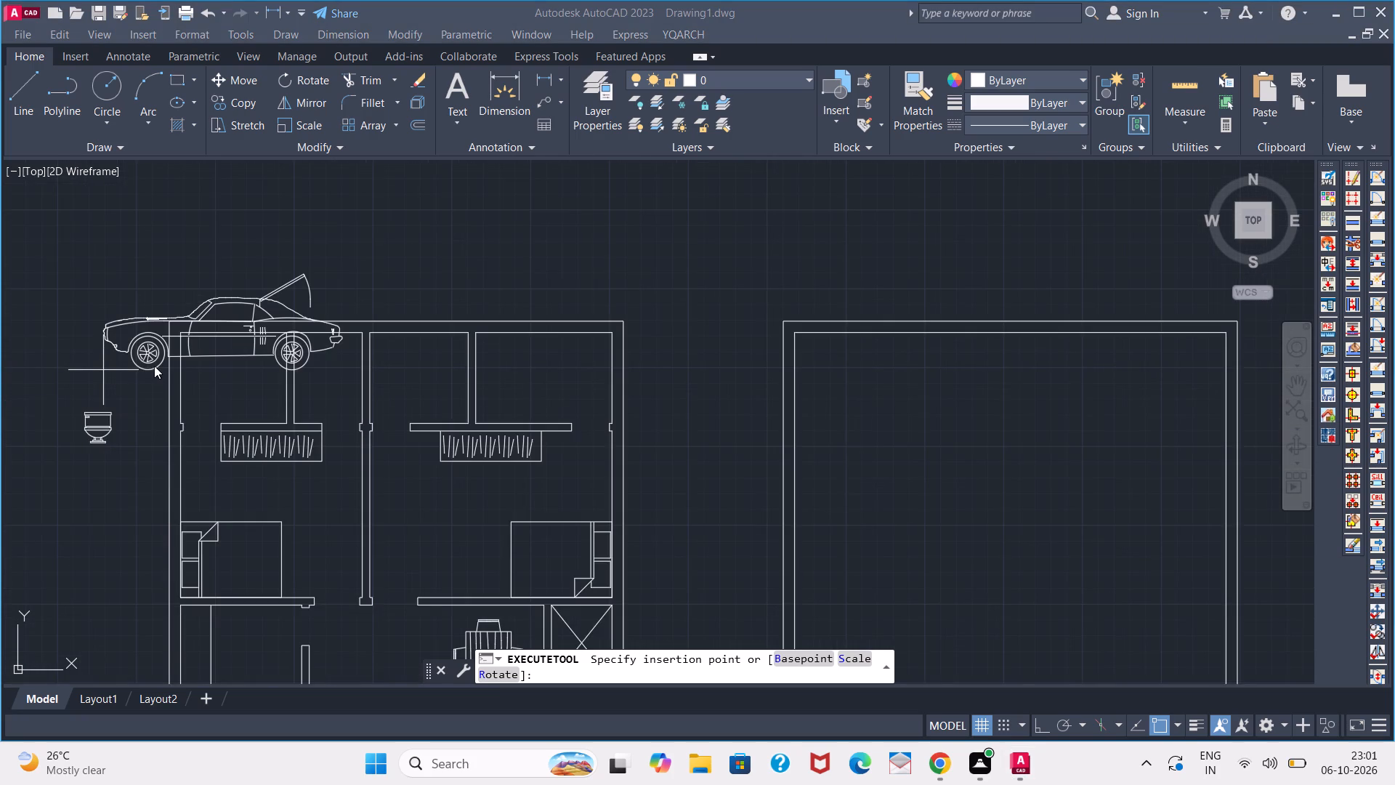
scroll(154, 366, down, 1)
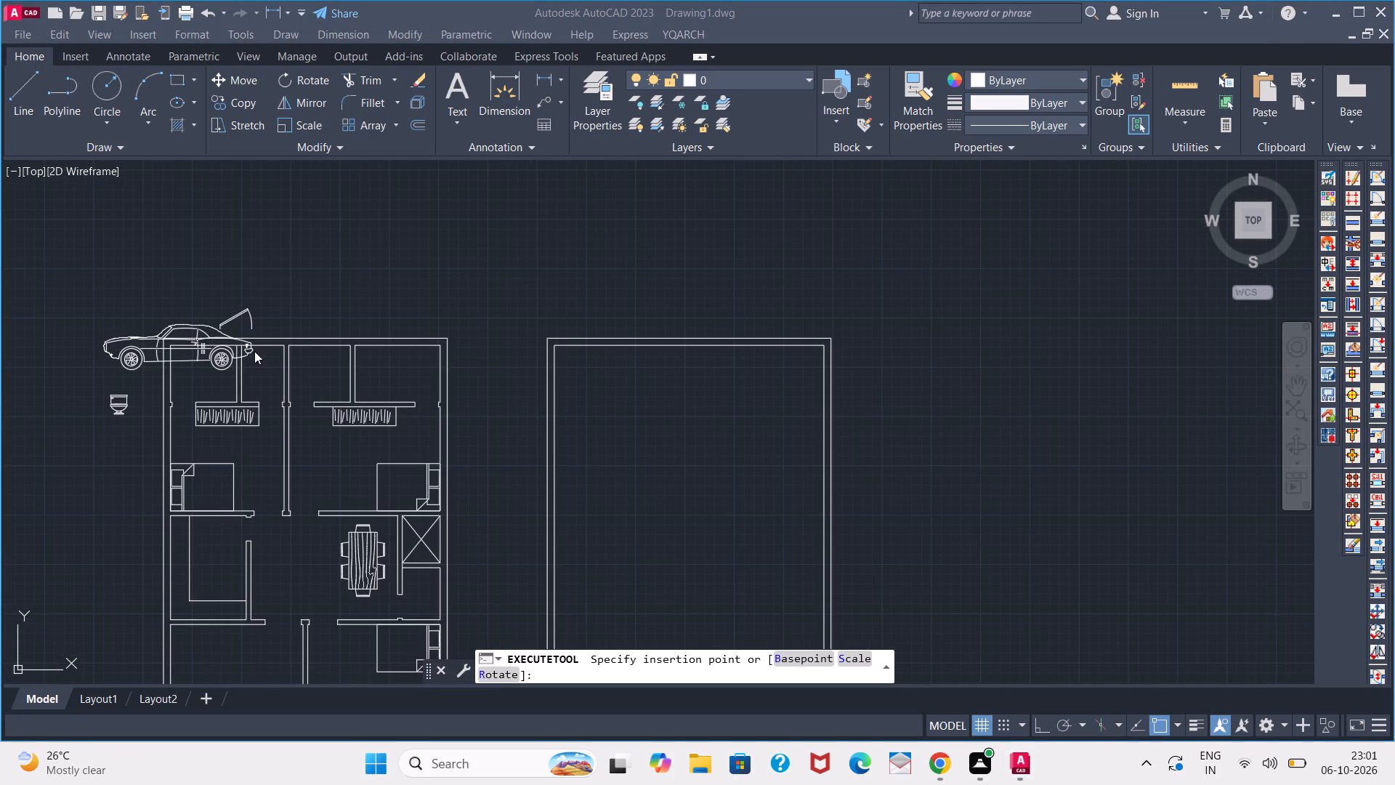
click(278, 351)
click(281, 302)
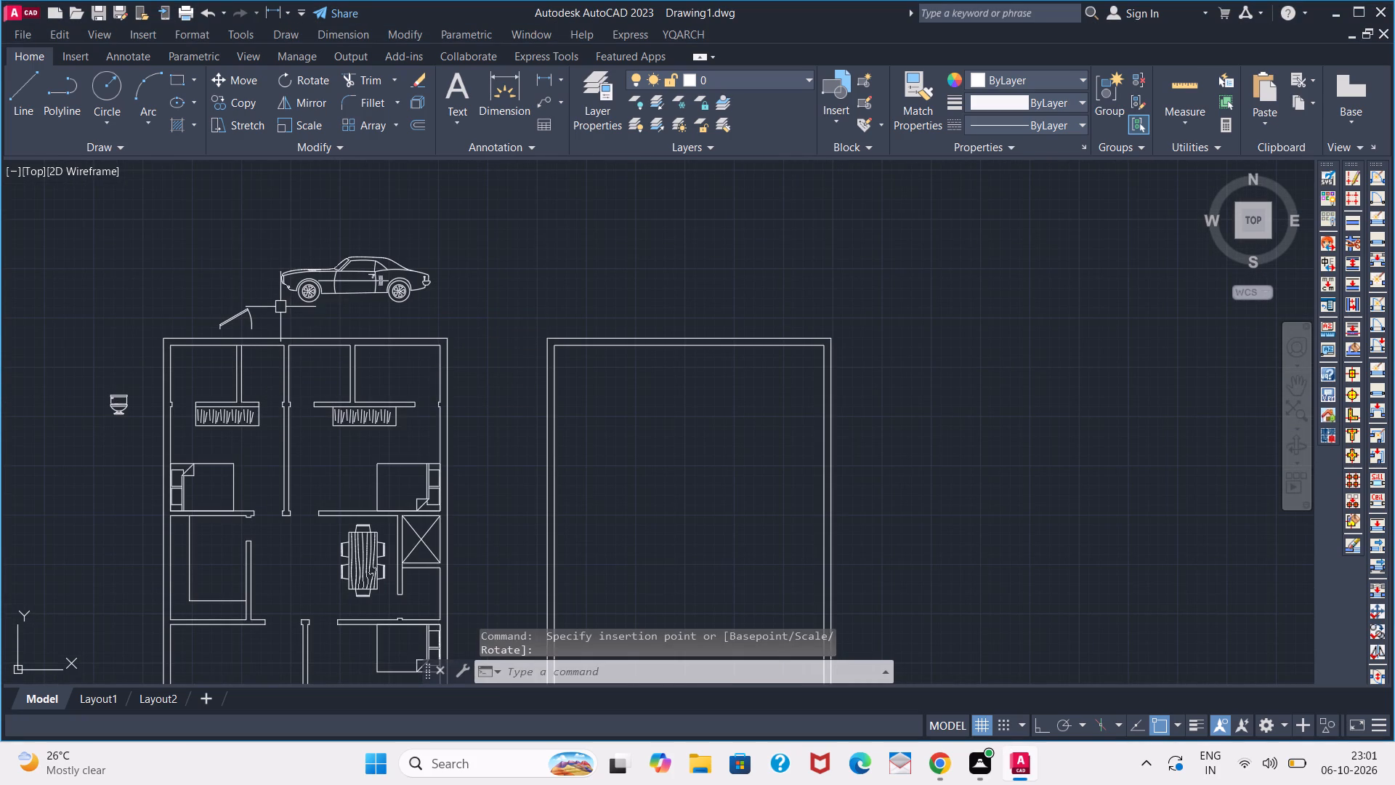
Set the loose door block's opening angle to Open 90º.
scroll(274, 425, down, 1)
click(251, 360)
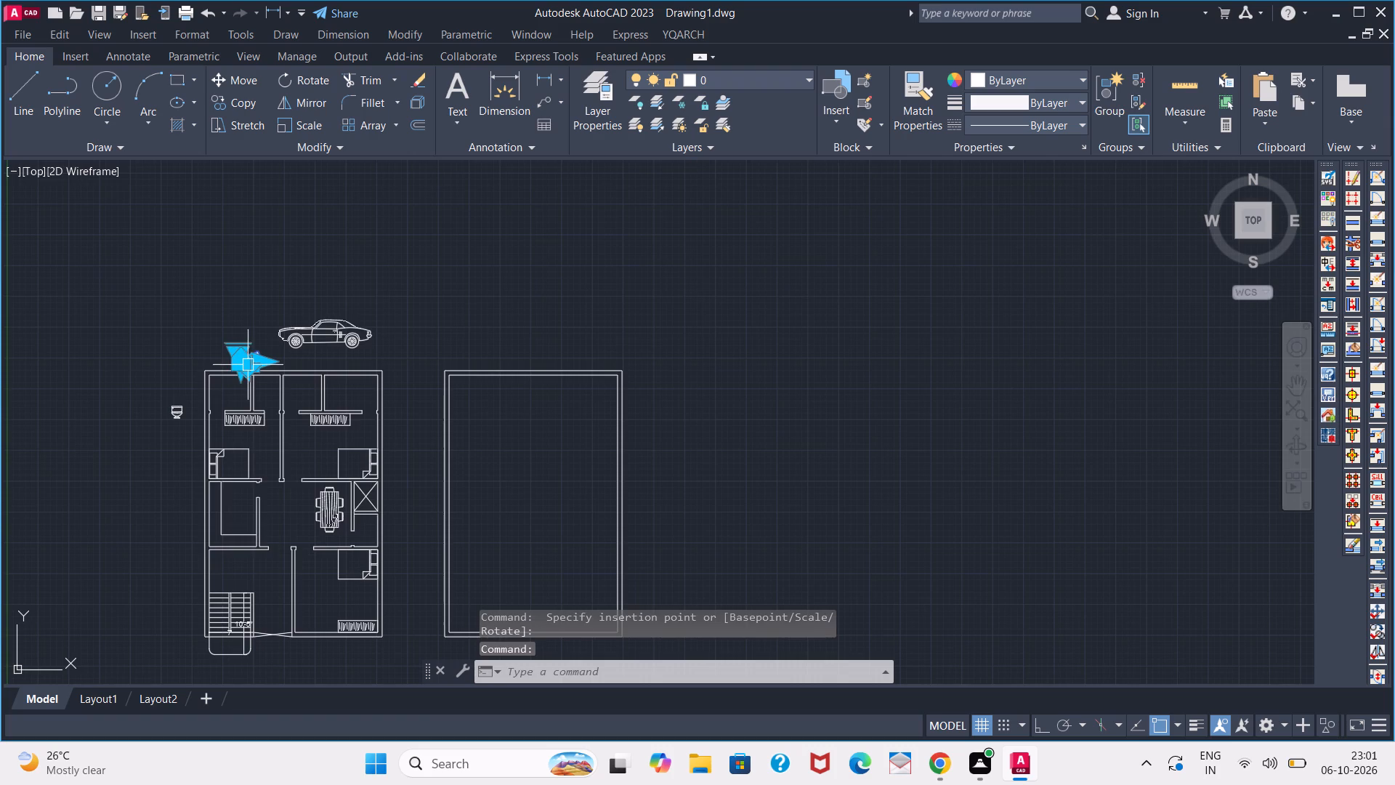
scroll(243, 360, up, 2)
click(220, 341)
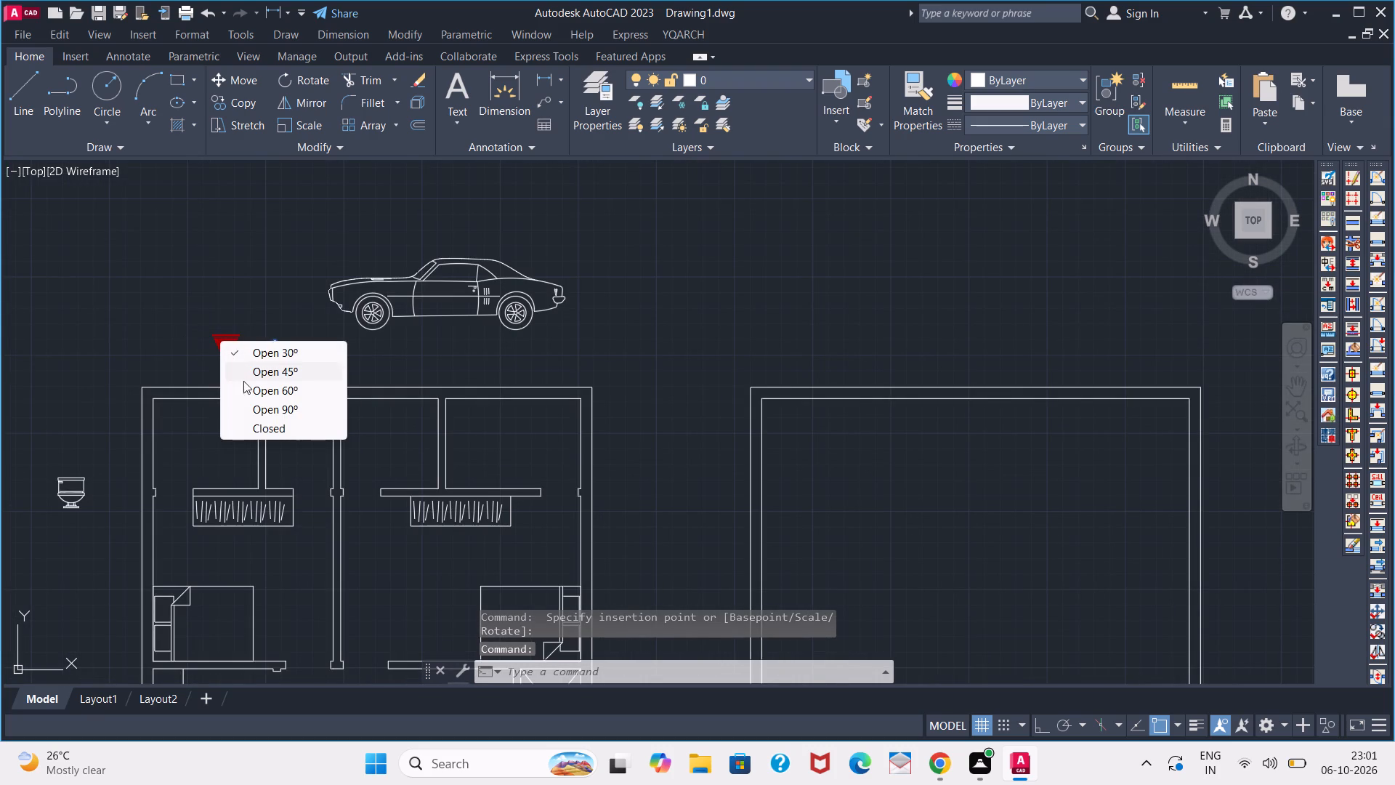
click(258, 402)
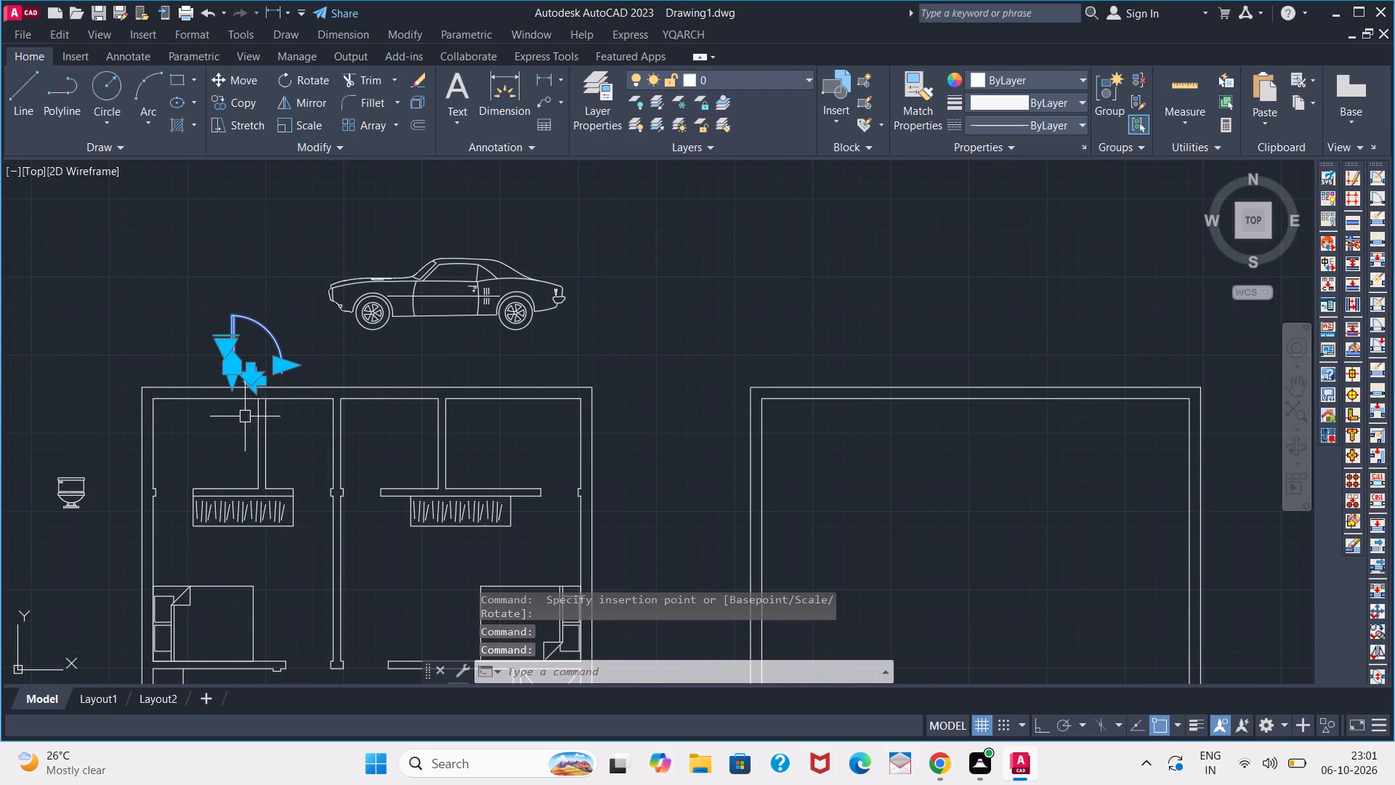
Move the door by its hinge corner onto the west wall's short stub, at the opening beside the northwest wardrobe.
key(m)
key(Return)
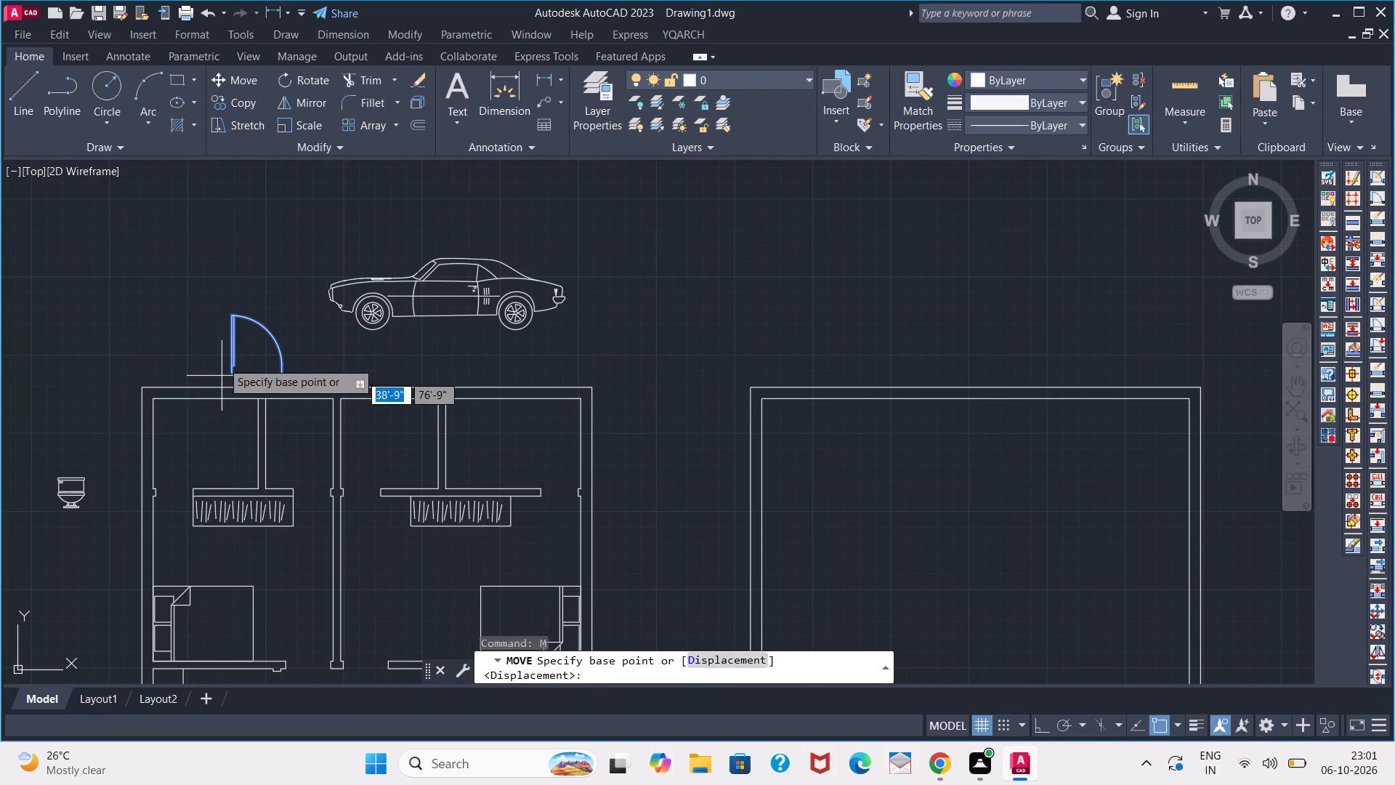
scroll(225, 368, up, 2)
click(234, 382)
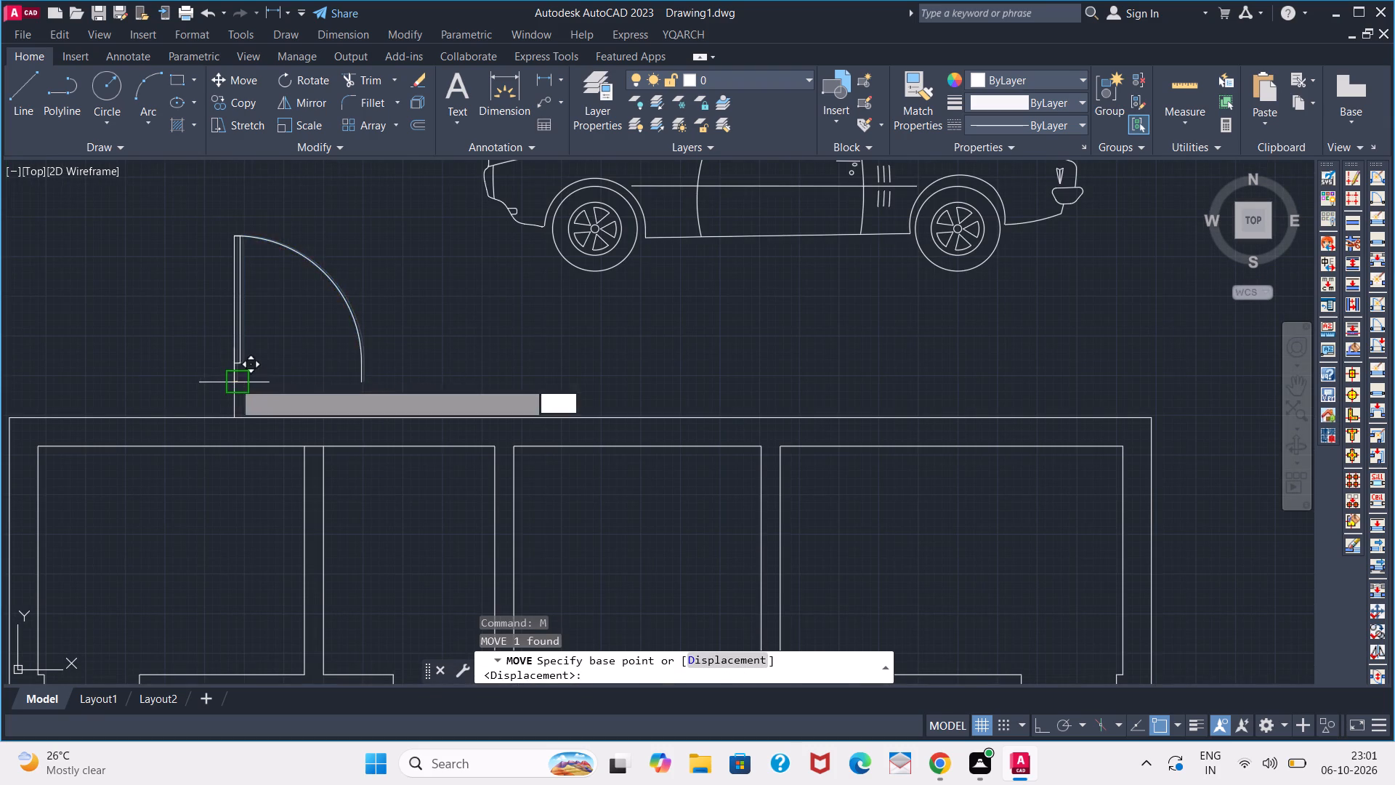
middle_drag(174, 561, 388, 254)
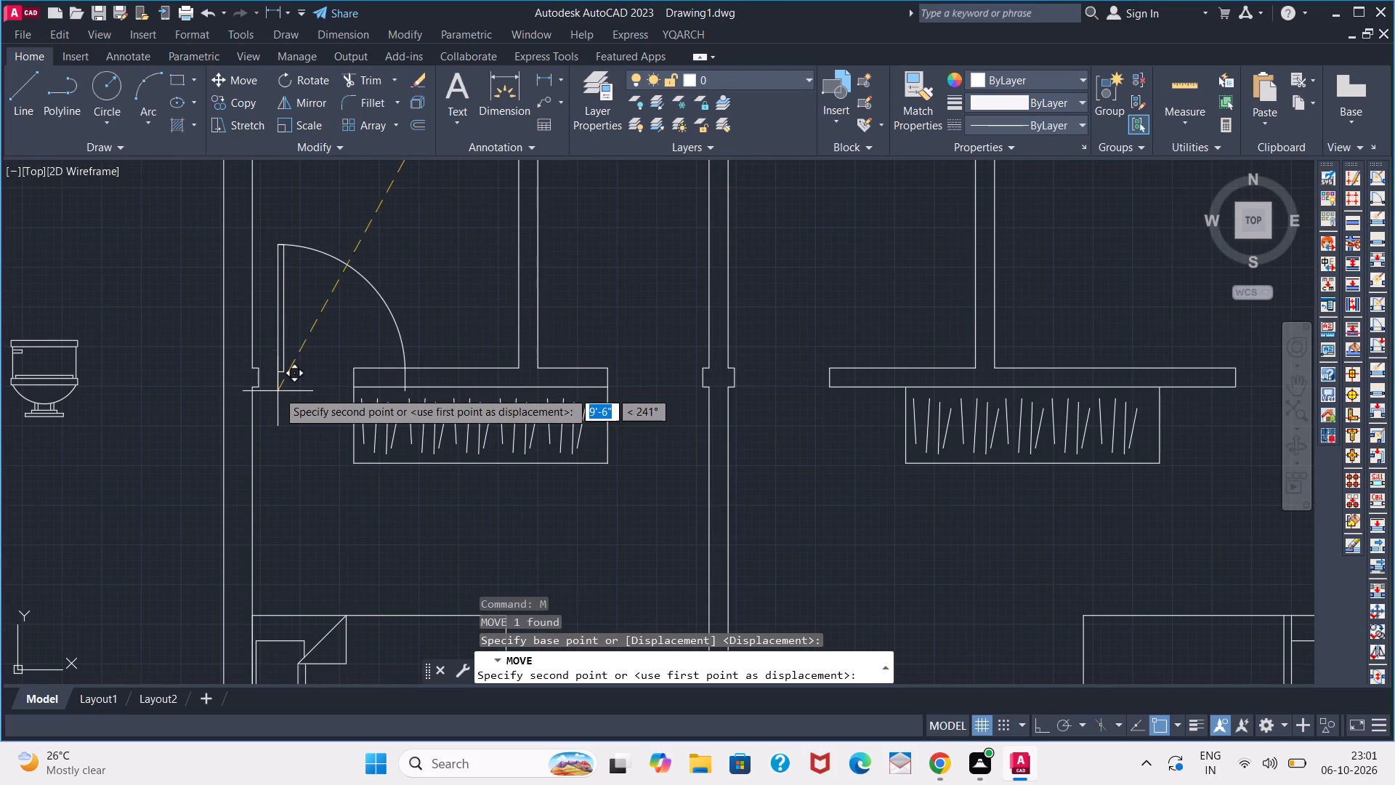
click(267, 391)
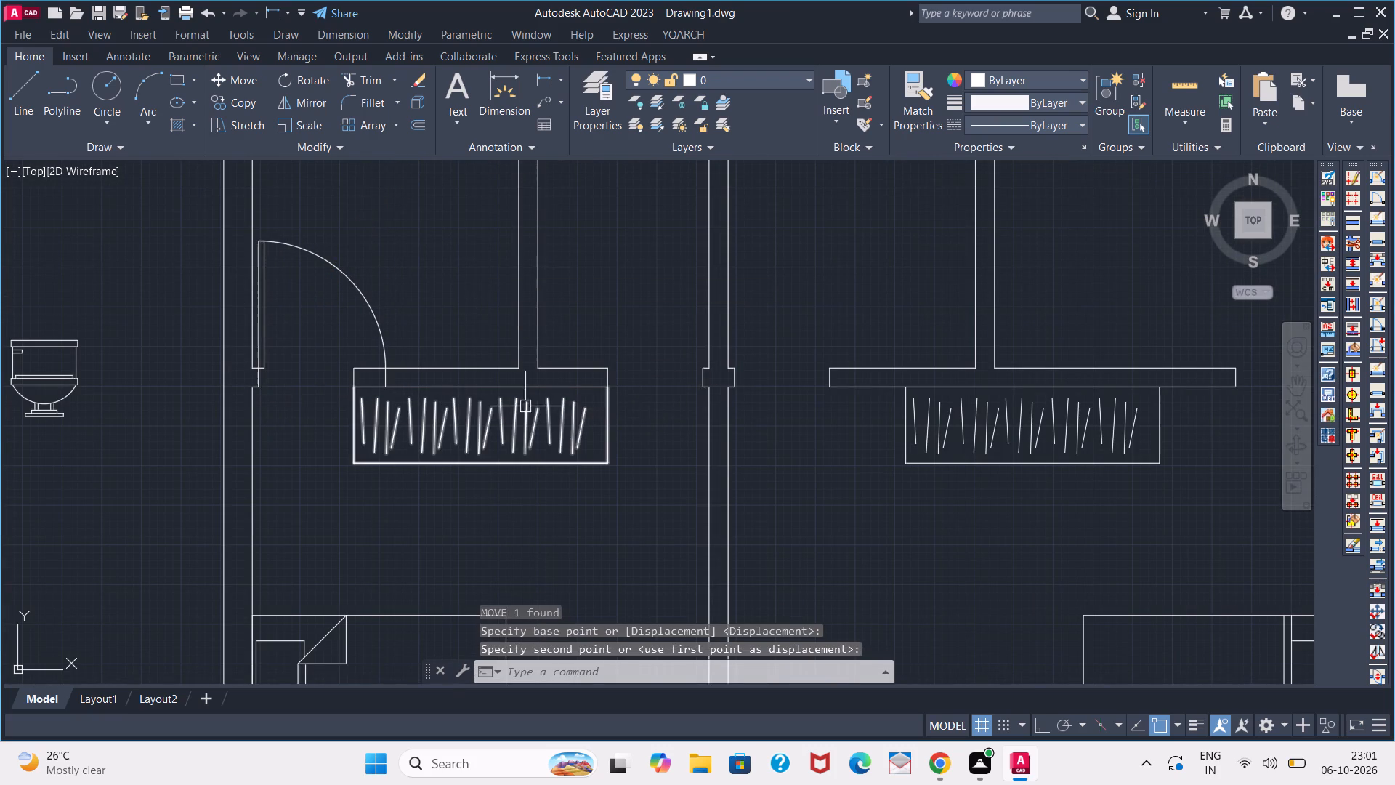
Scale the door from its hinge corner so its swing spans the opening up to the short cross wall's end.
click(371, 315)
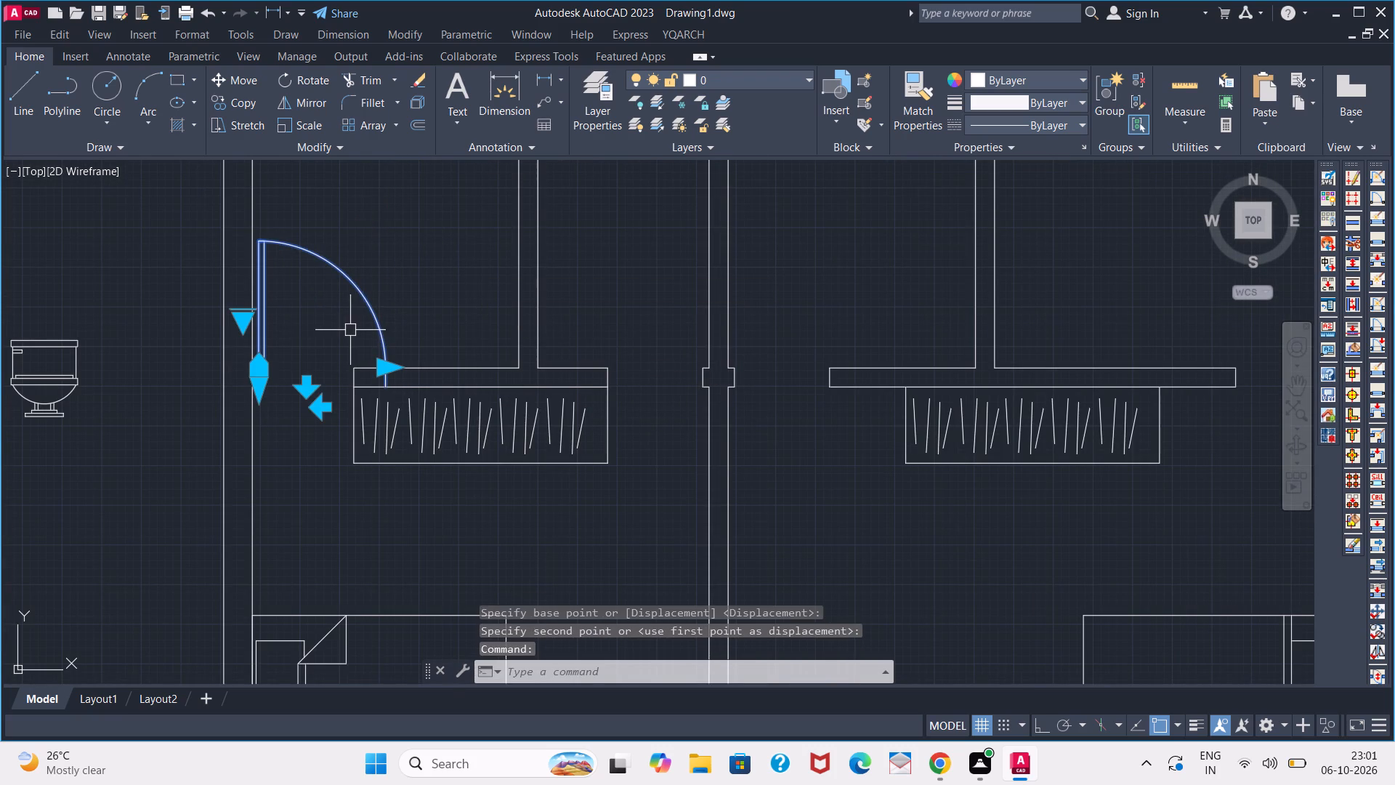
text(SC)
key(space)
scroll(273, 379, up, 2)
click(258, 390)
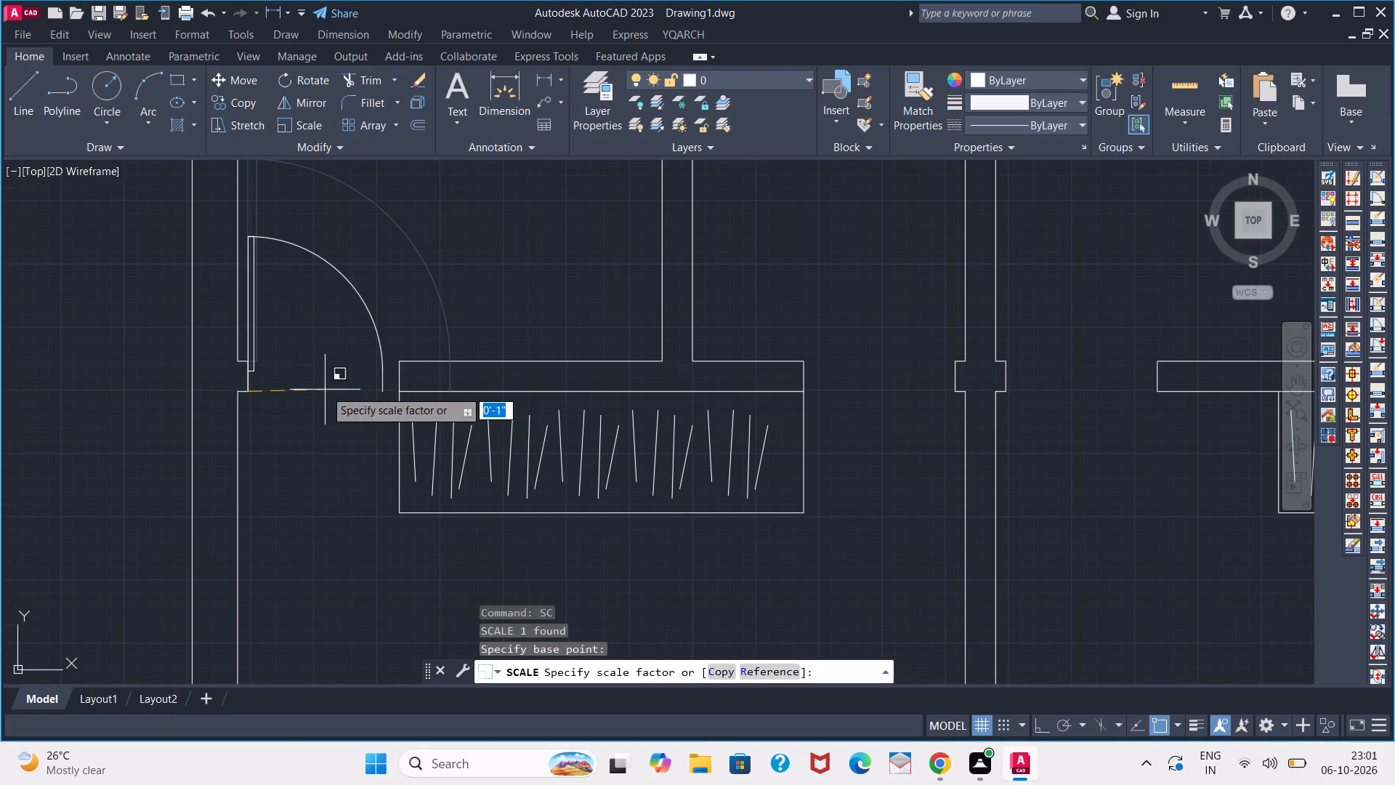
click(335, 392)
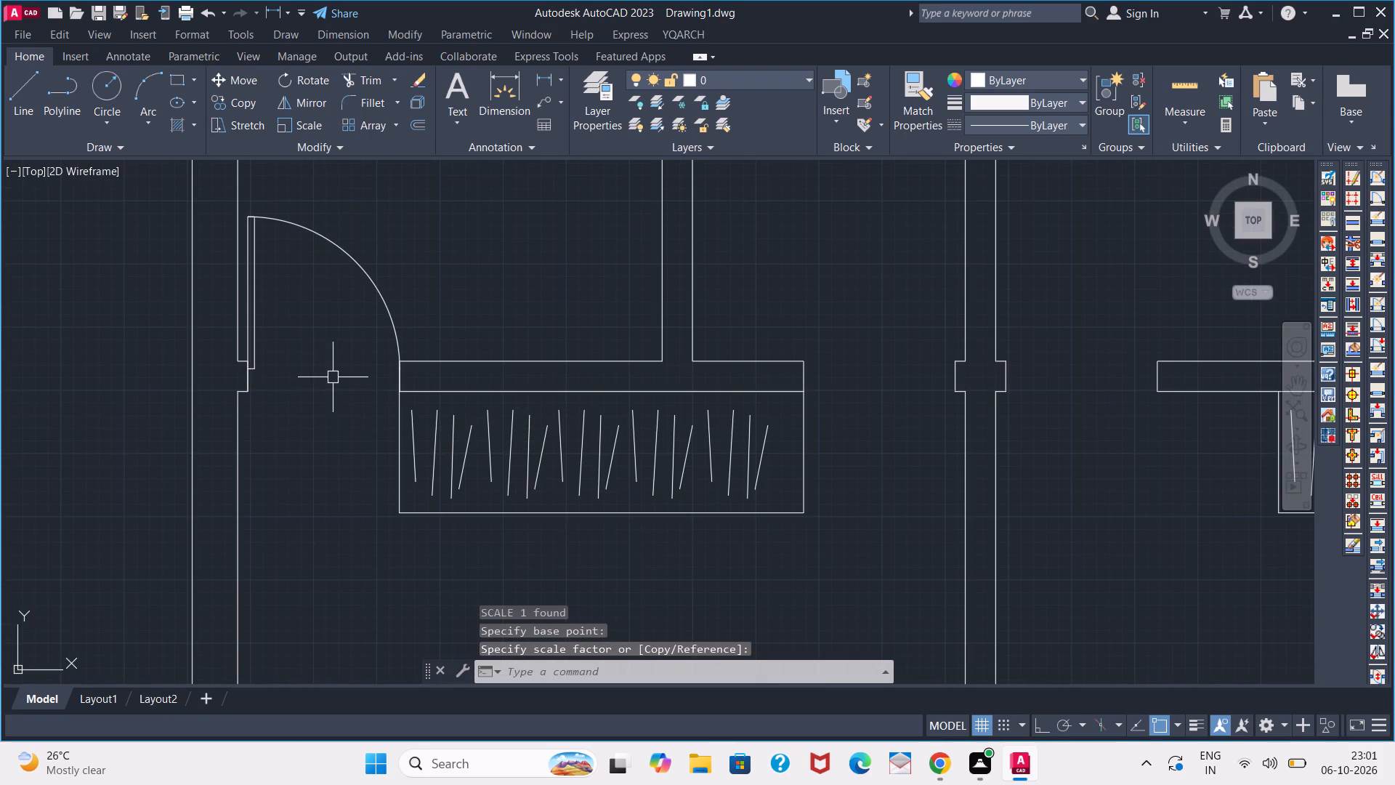
Copy the door from its hinge corner to the northeast corner of the northwest wardrobe, across the opening to the central wall.
scroll(333, 377, down, 1)
click(357, 306)
key(c)
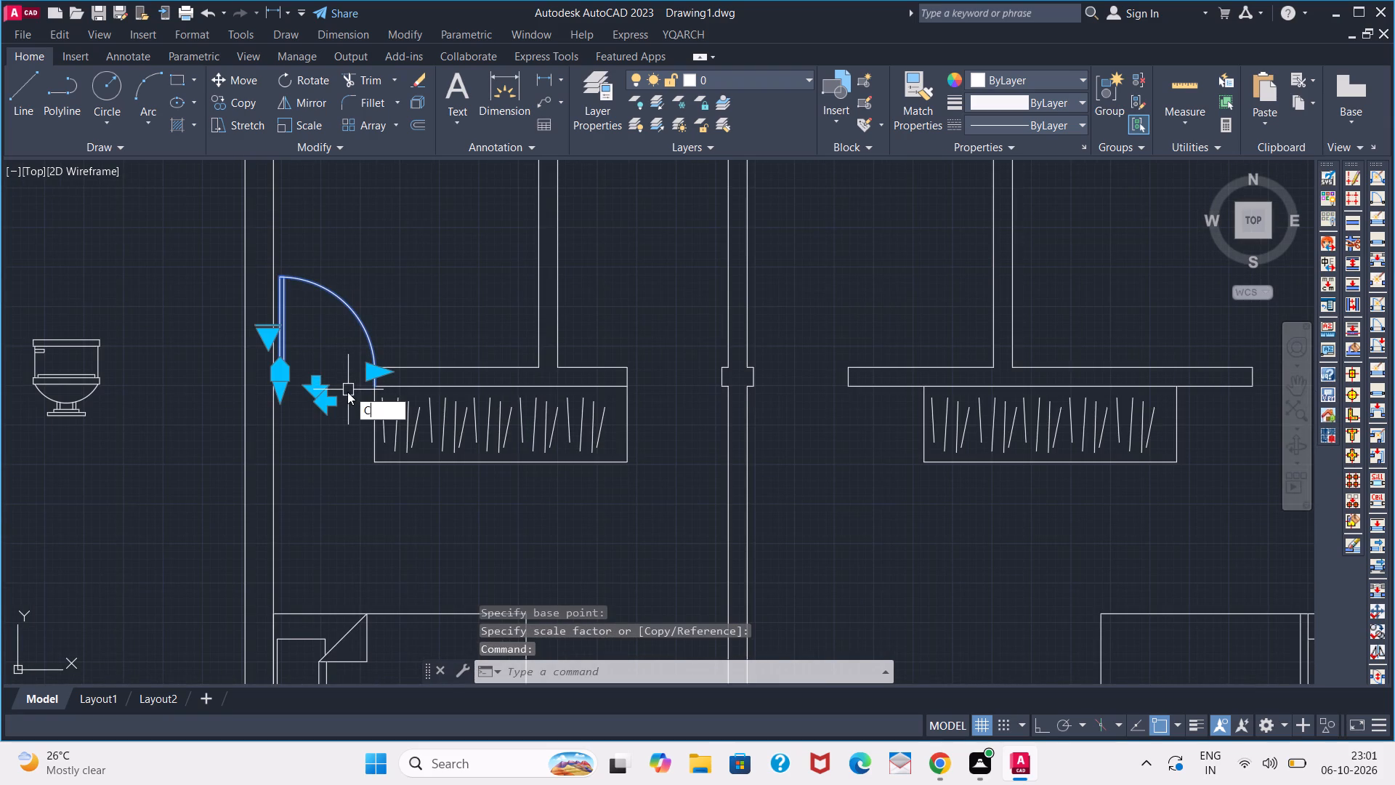
key(o)
key(Return)
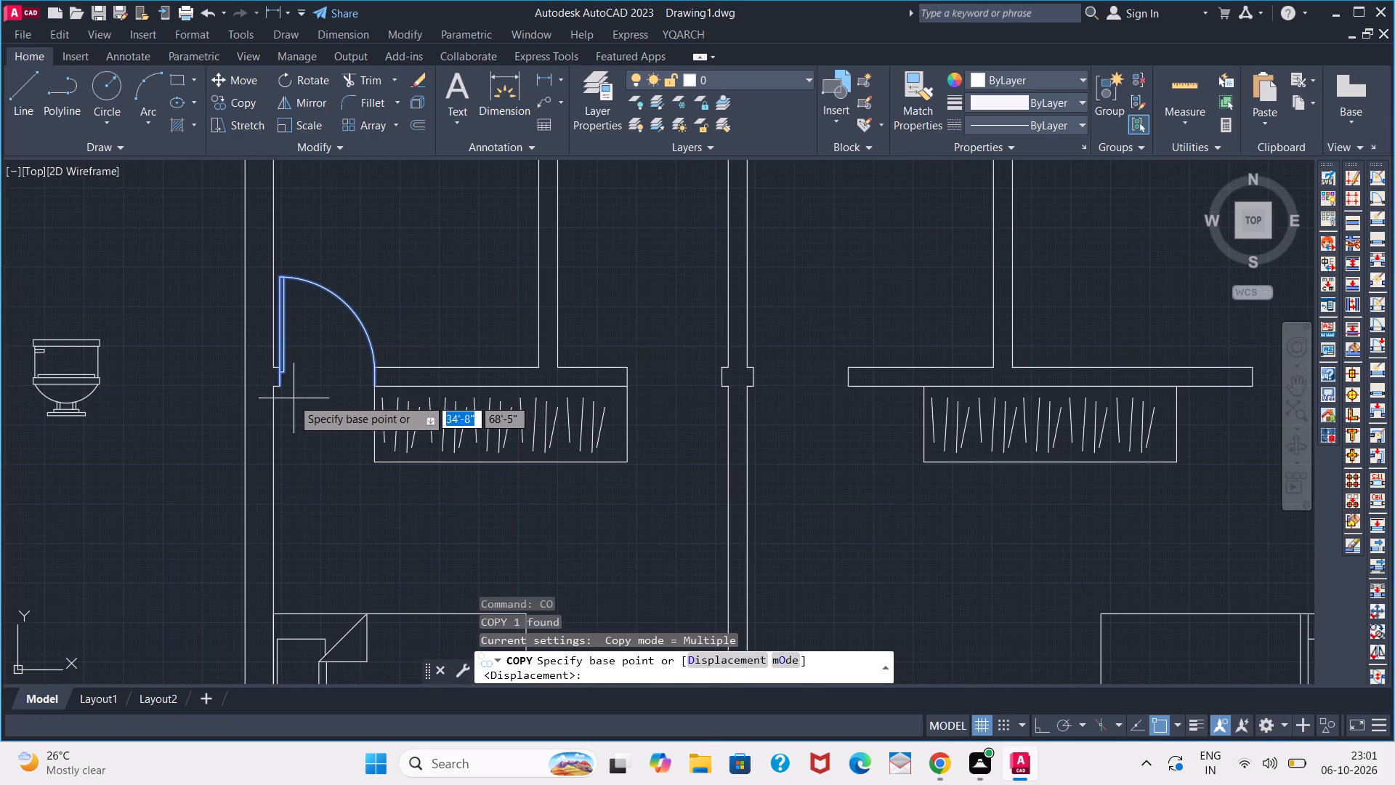
click(286, 392)
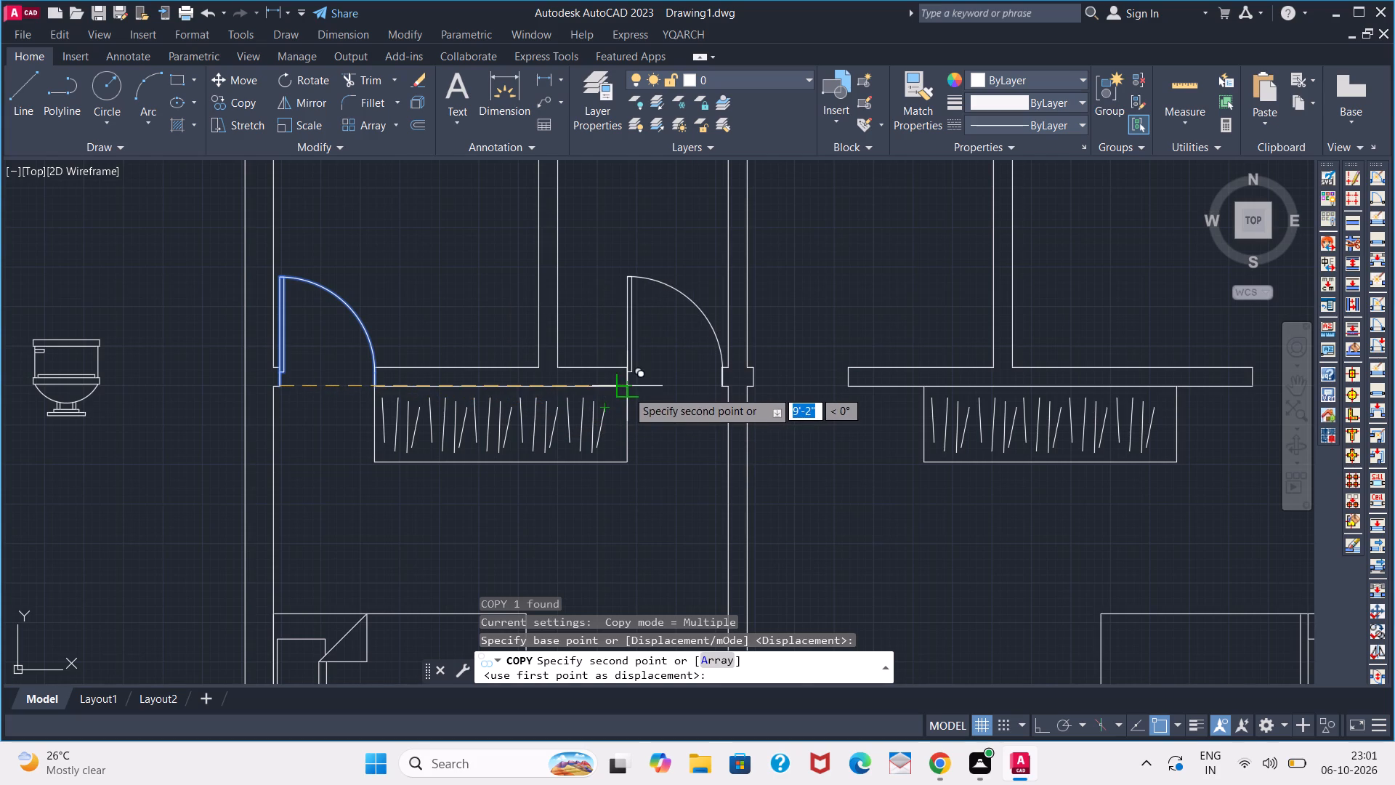
click(627, 390)
key(space)
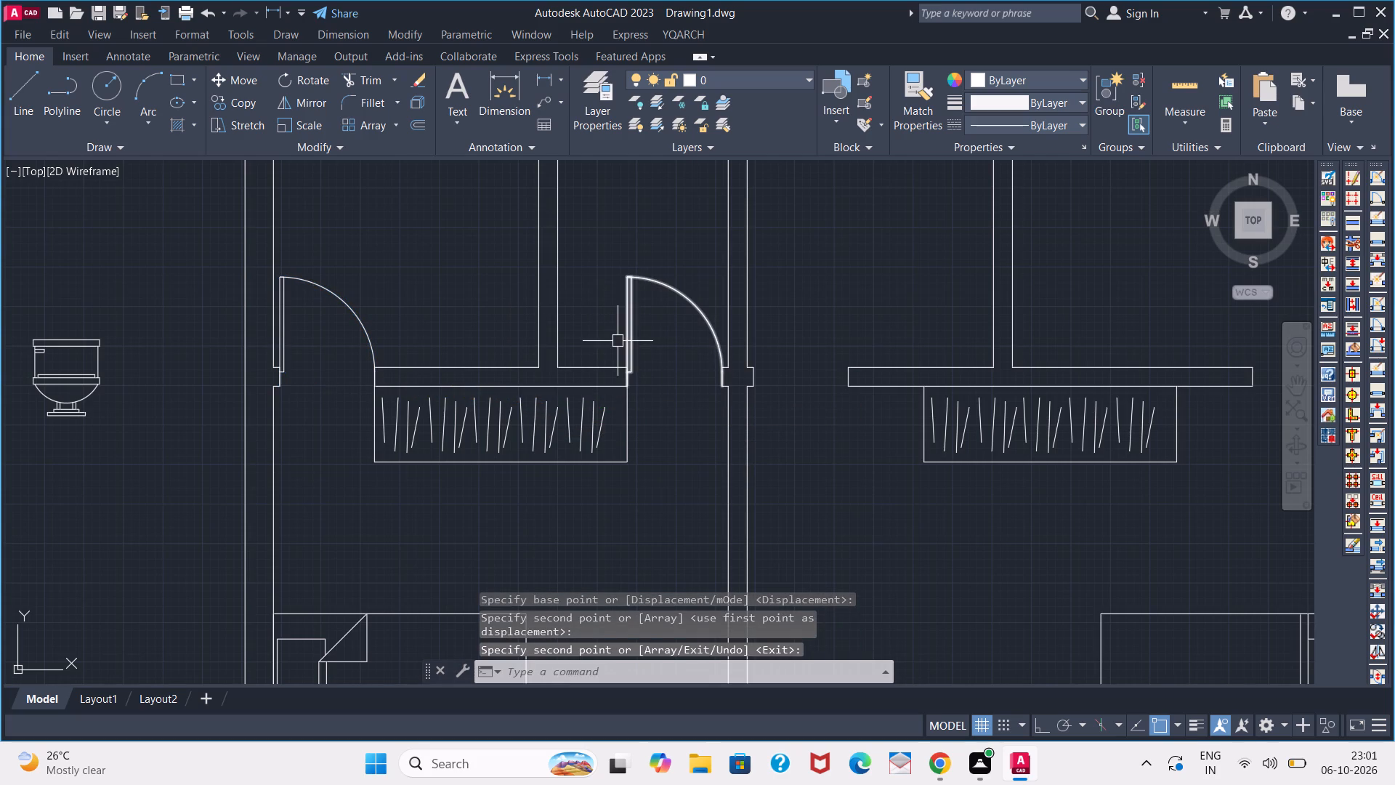
Flip the copied door so its leaf hangs on the central wall's stub and swings toward the wardrobe.
click(624, 341)
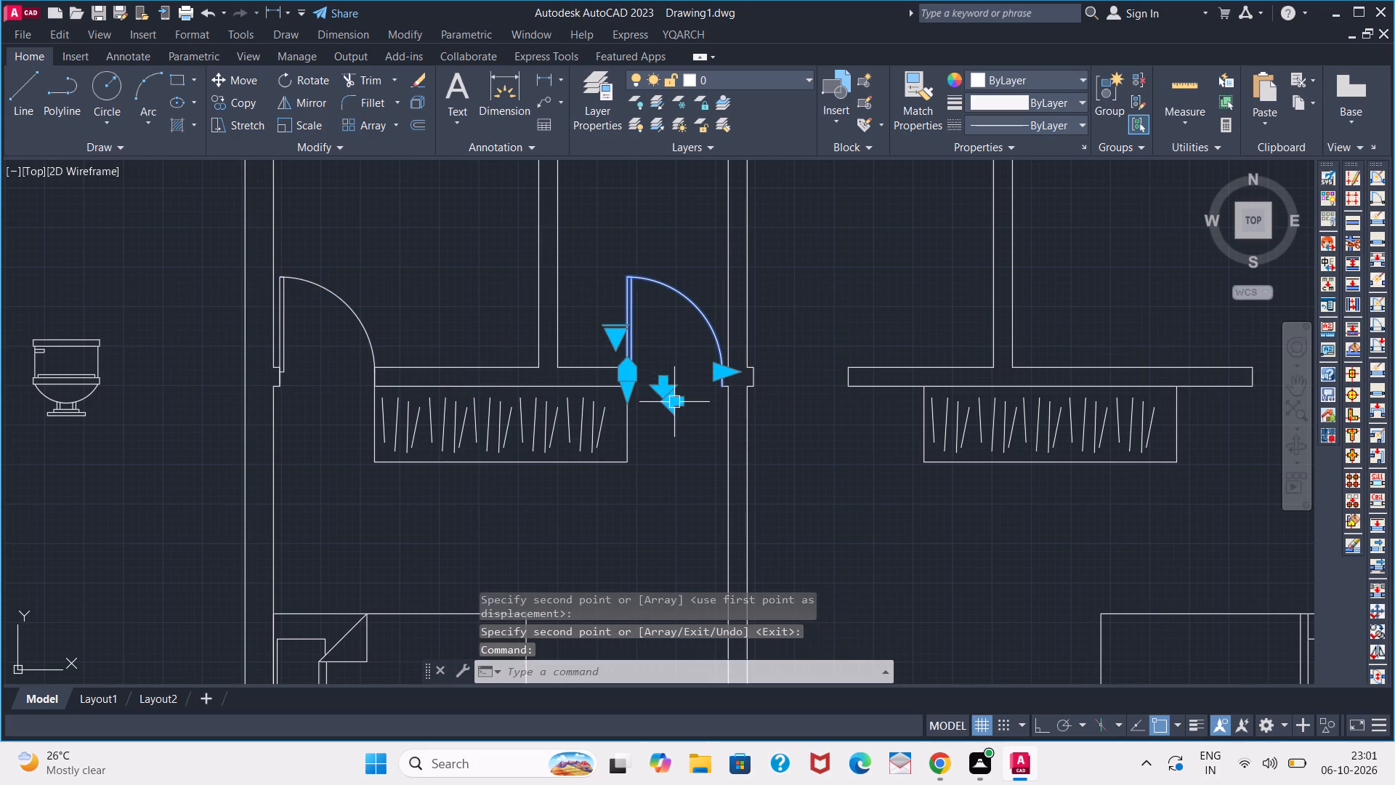
click(676, 393)
key(Escape)
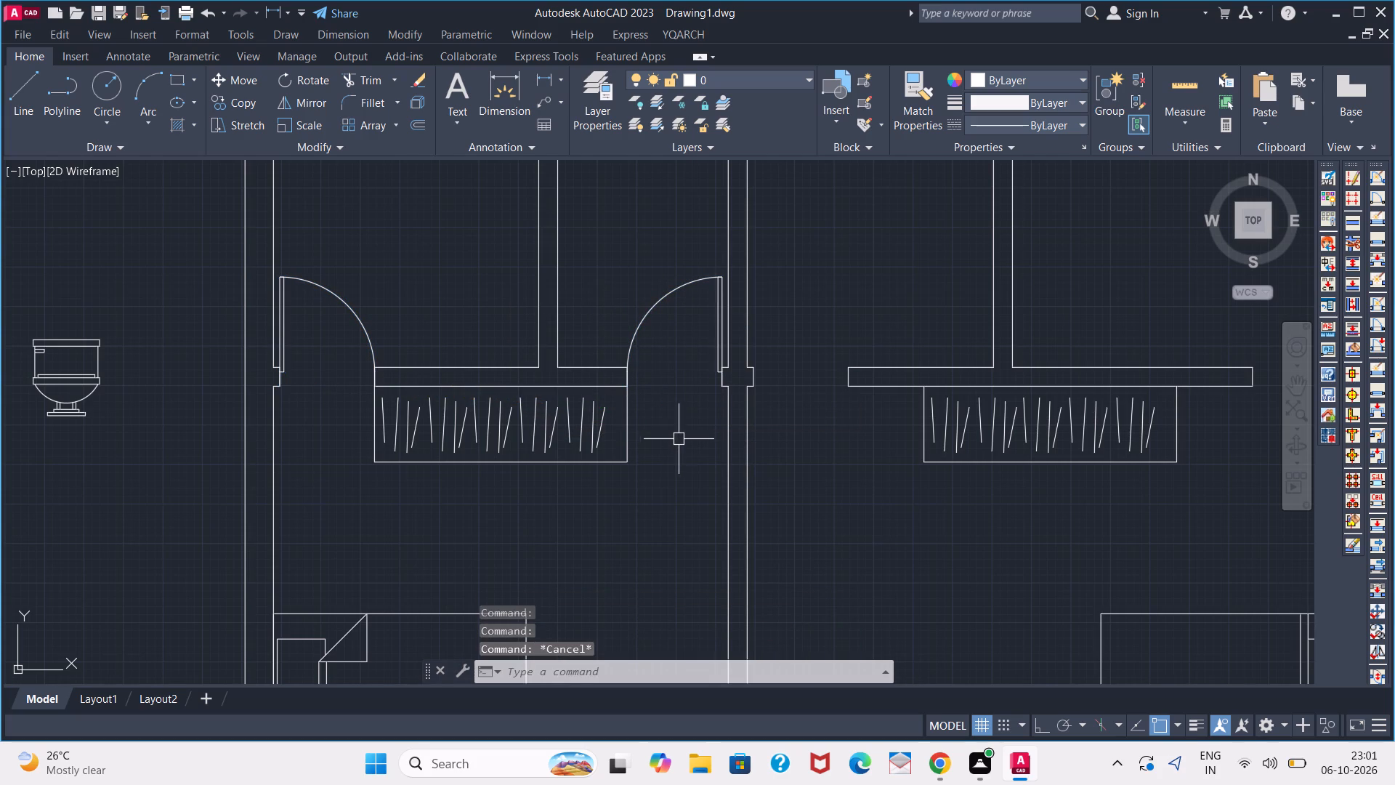
Mirror the flipped door about the central wall's vertical midline with Ortho on, keeping the original door.
middle_drag(682, 419, 469, 406)
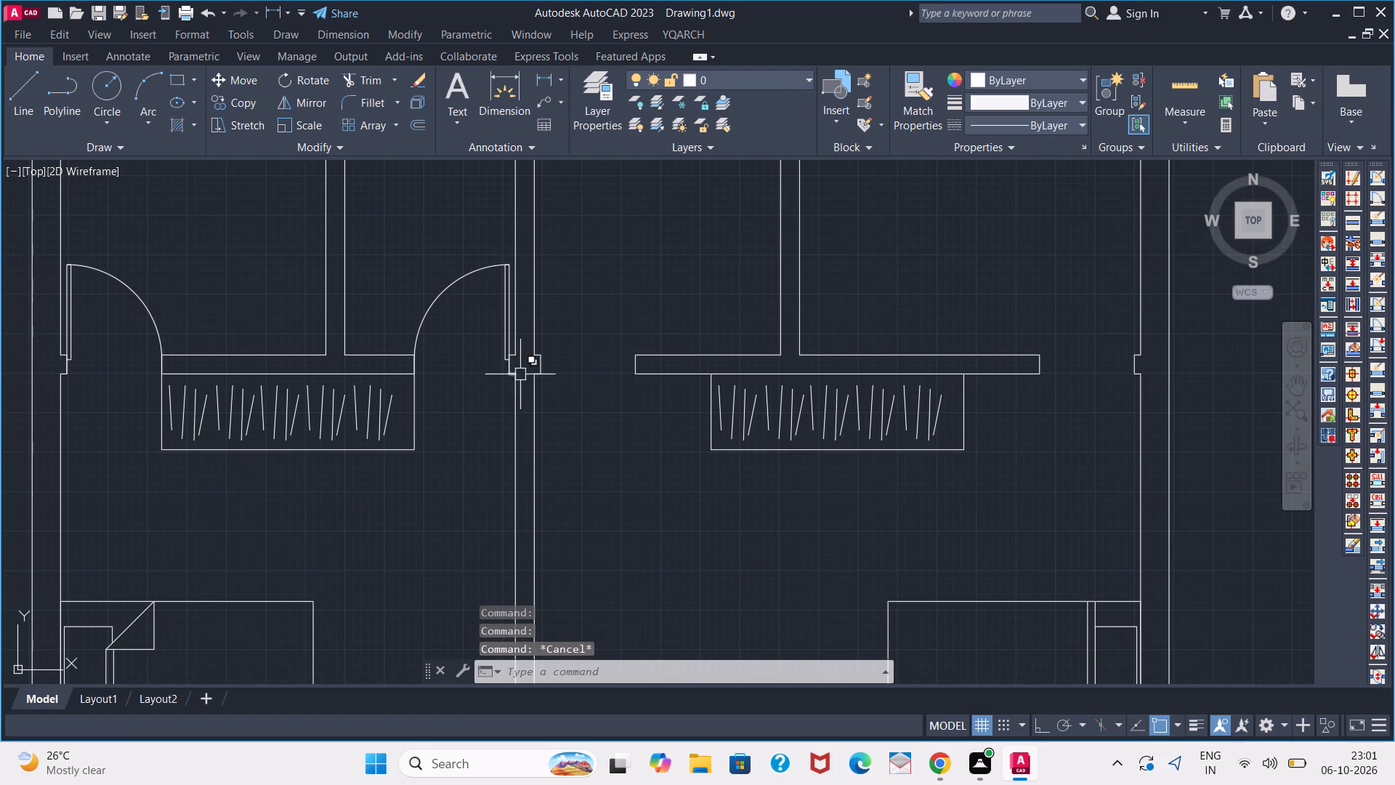
click(444, 299)
text(MI)
key(Return)
scroll(521, 390, up, 3)
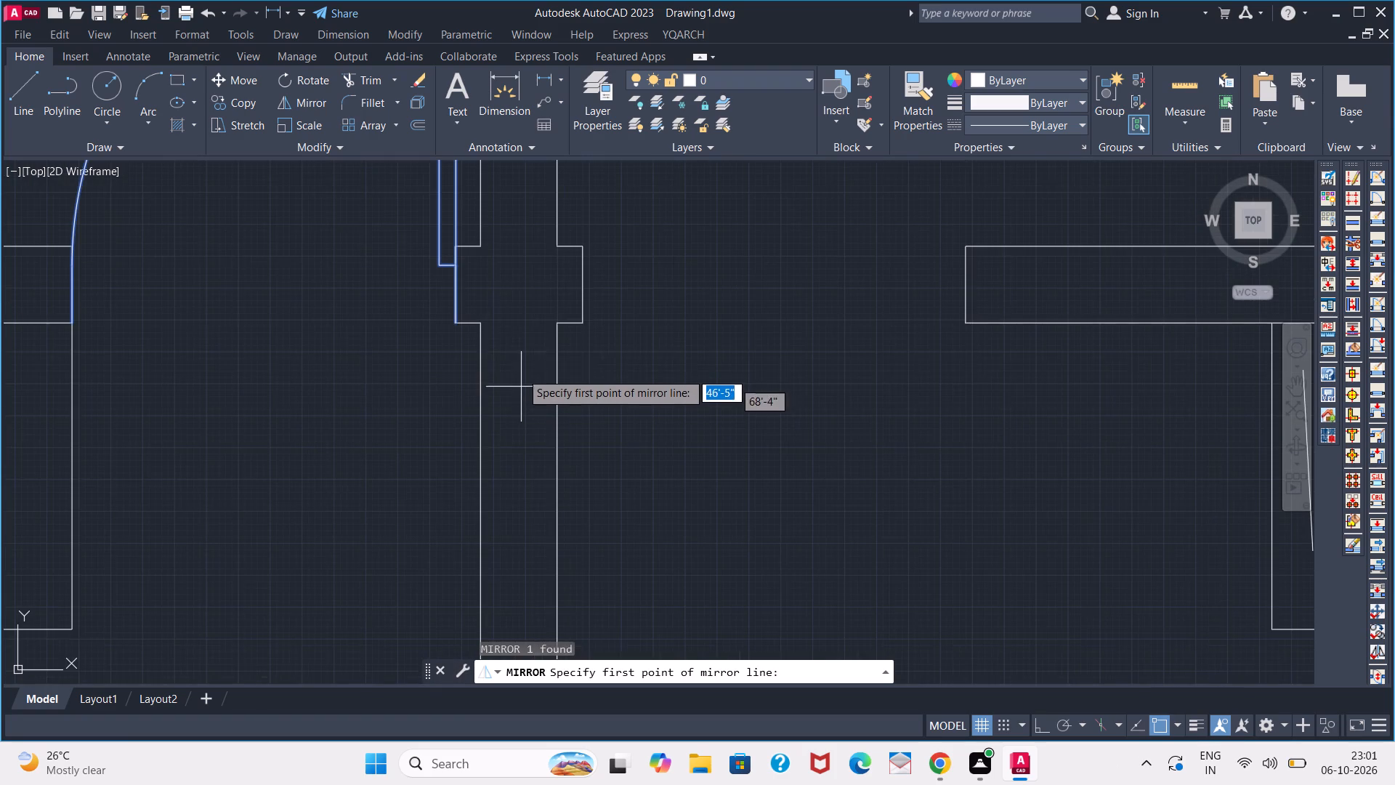
click(518, 330)
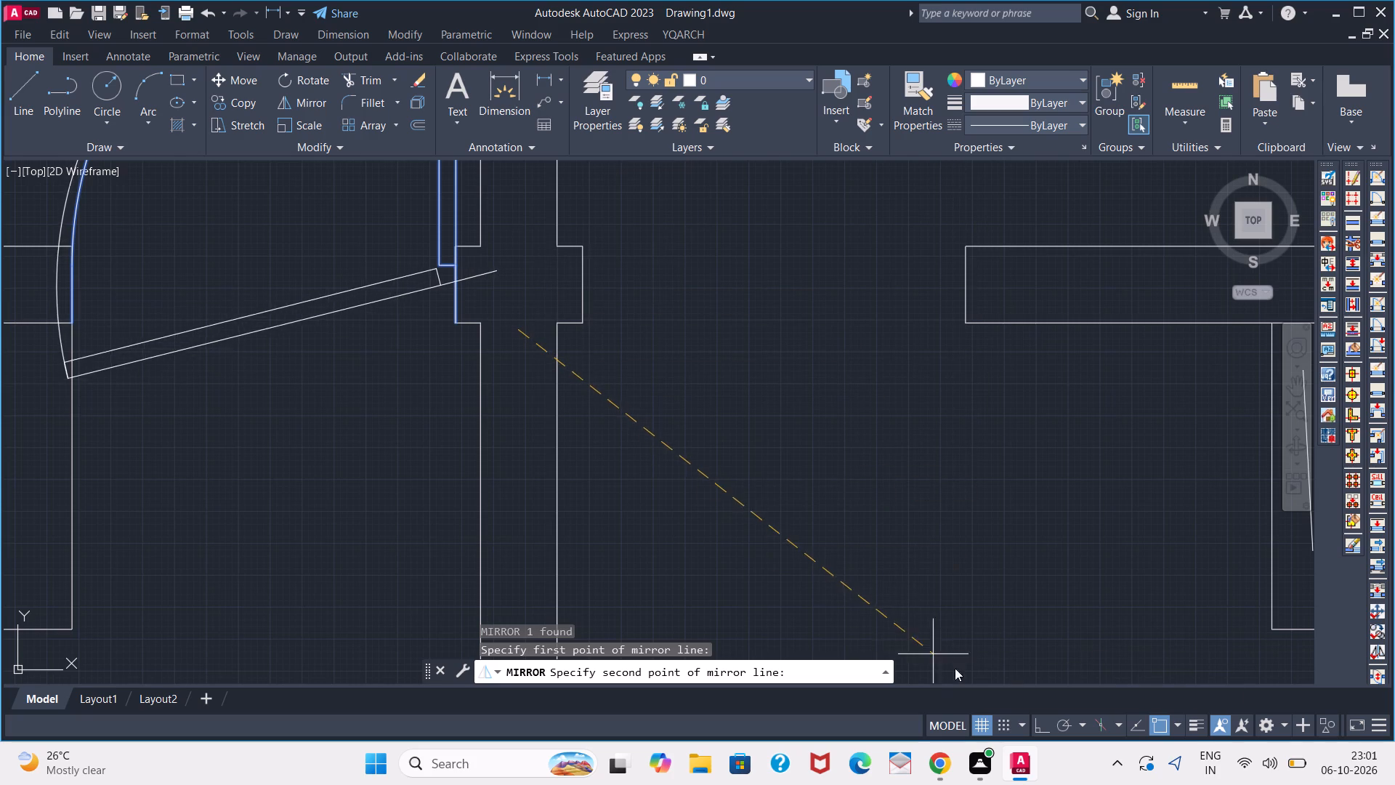
click(1035, 721)
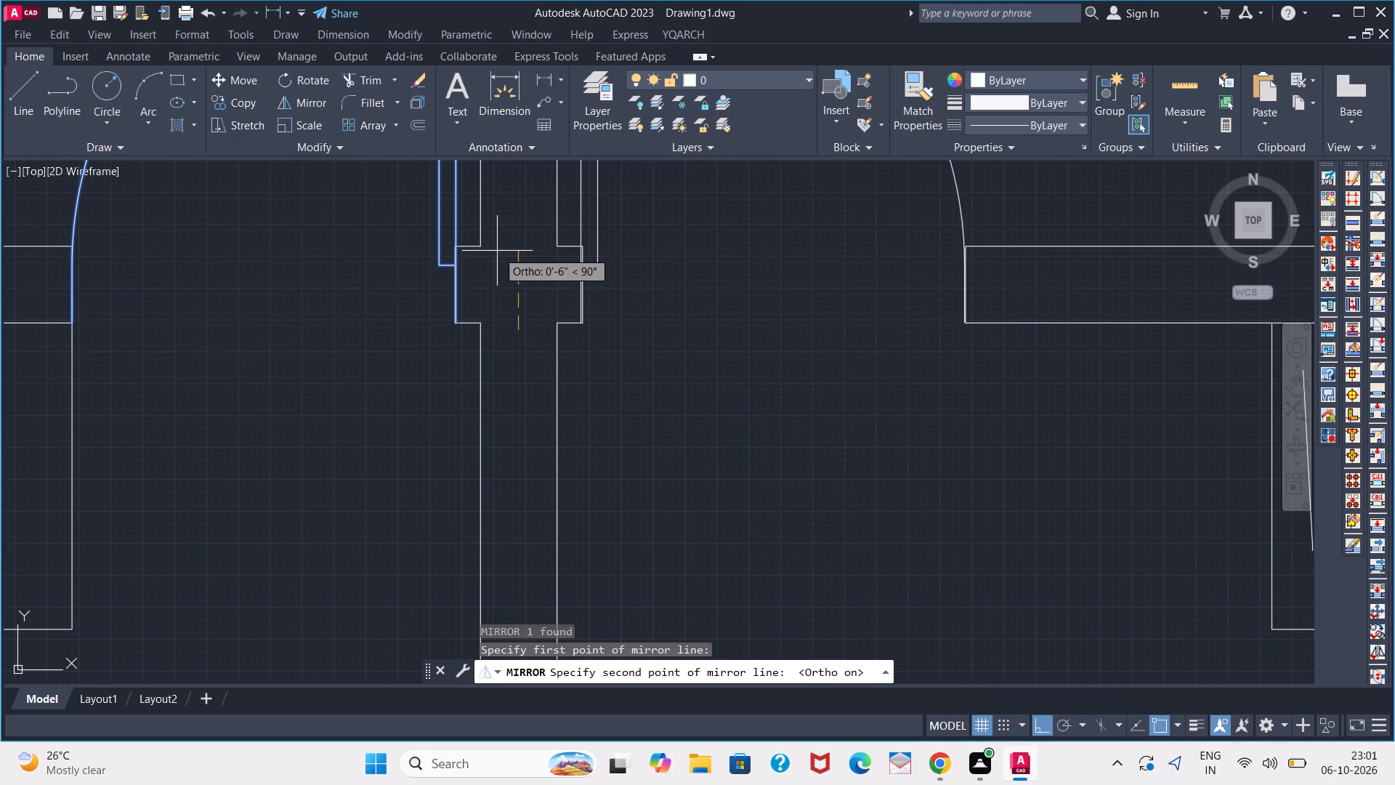
click(507, 246)
drag(538, 310, 507, 246)
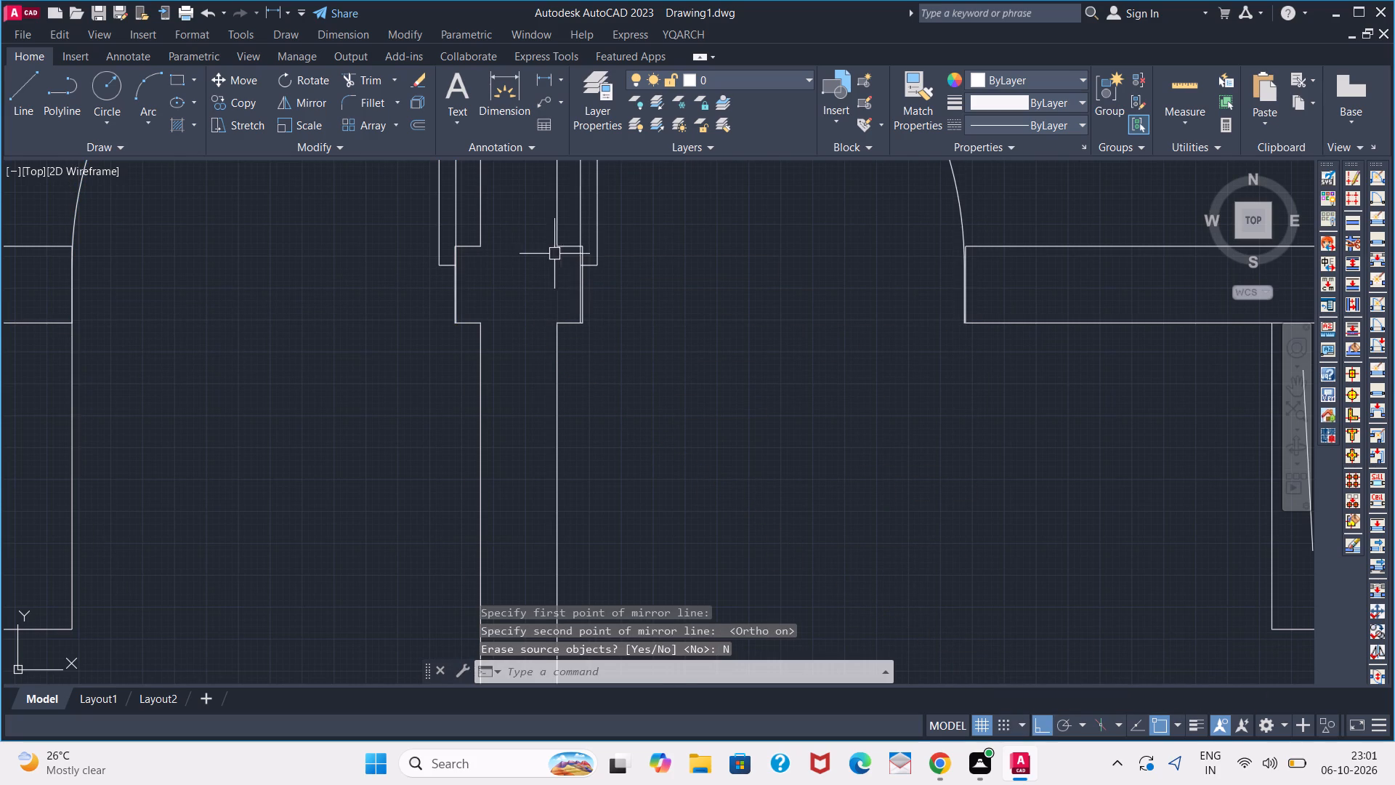
Move the end line of the central wall's east stub onto the mirrored door's hinge edge.
click(589, 251)
scroll(570, 326, up, 2)
key(m)
key(Return)
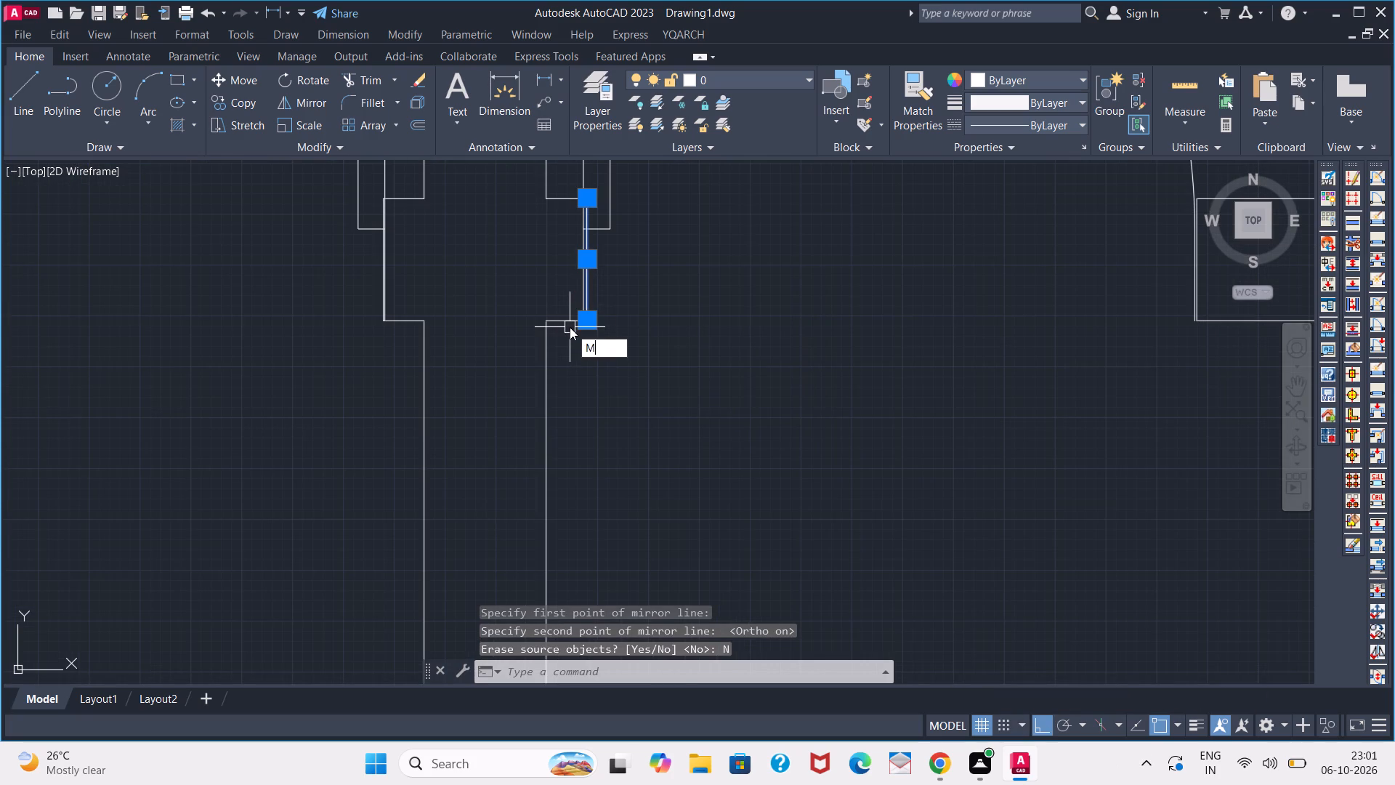
scroll(590, 326, up, 3)
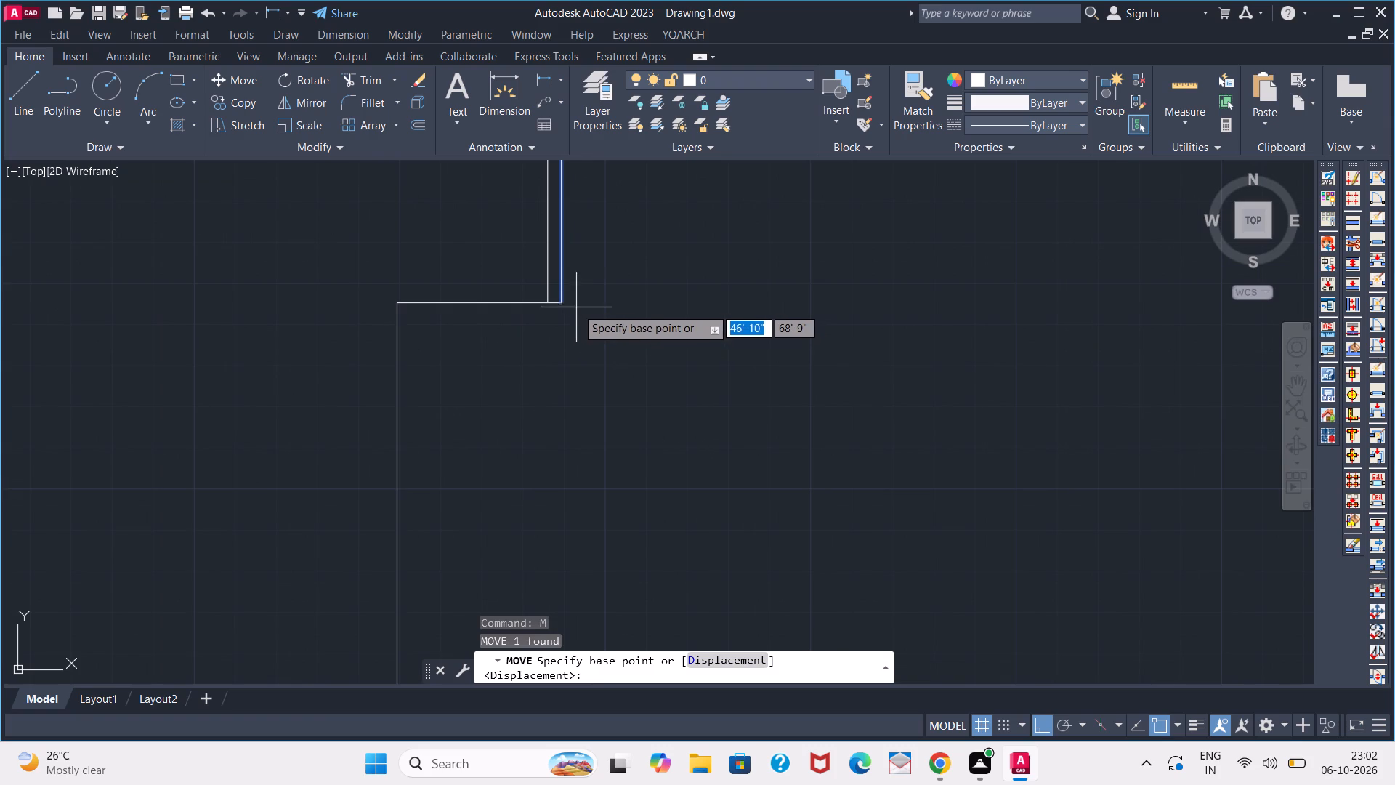
click(570, 303)
click(548, 301)
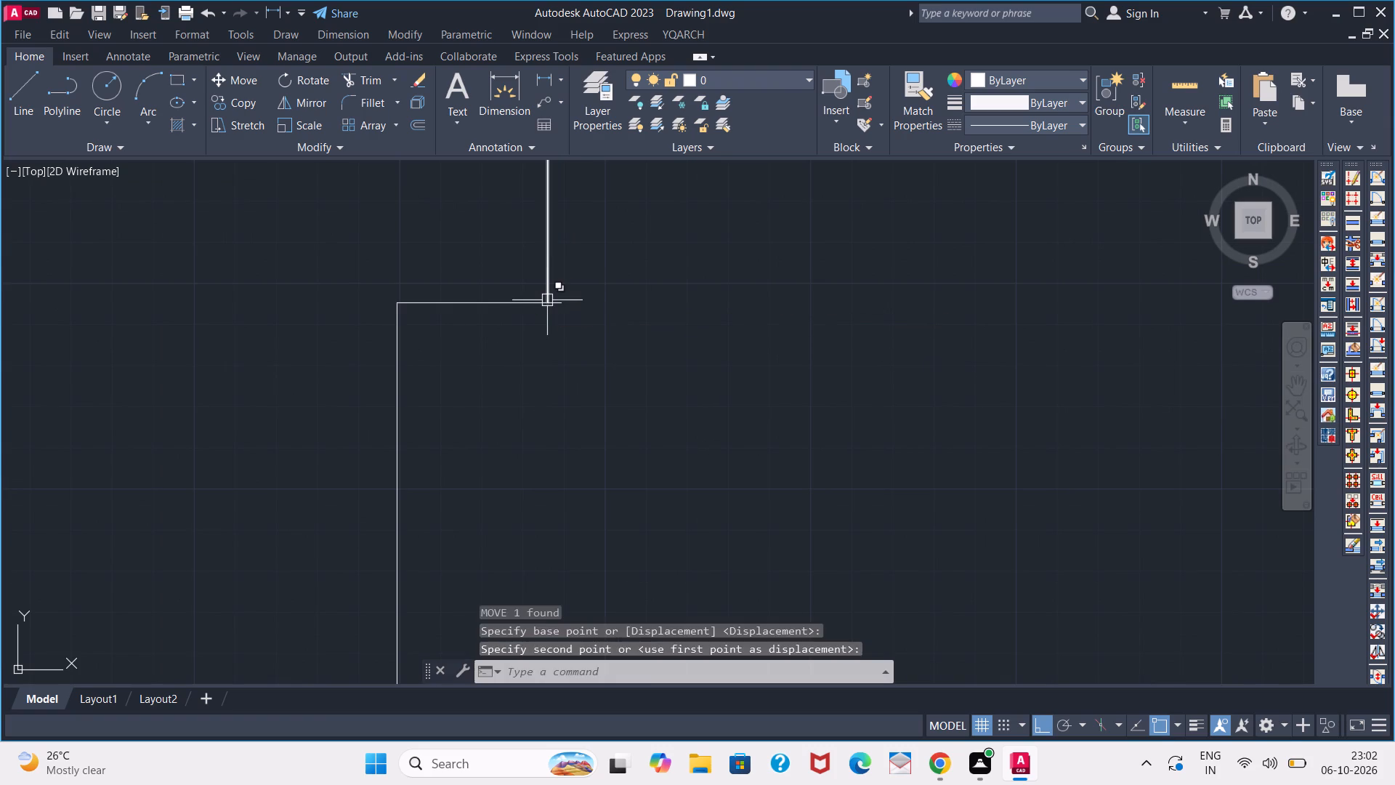
key(space)
scroll(547, 300, down, 5)
key(space)
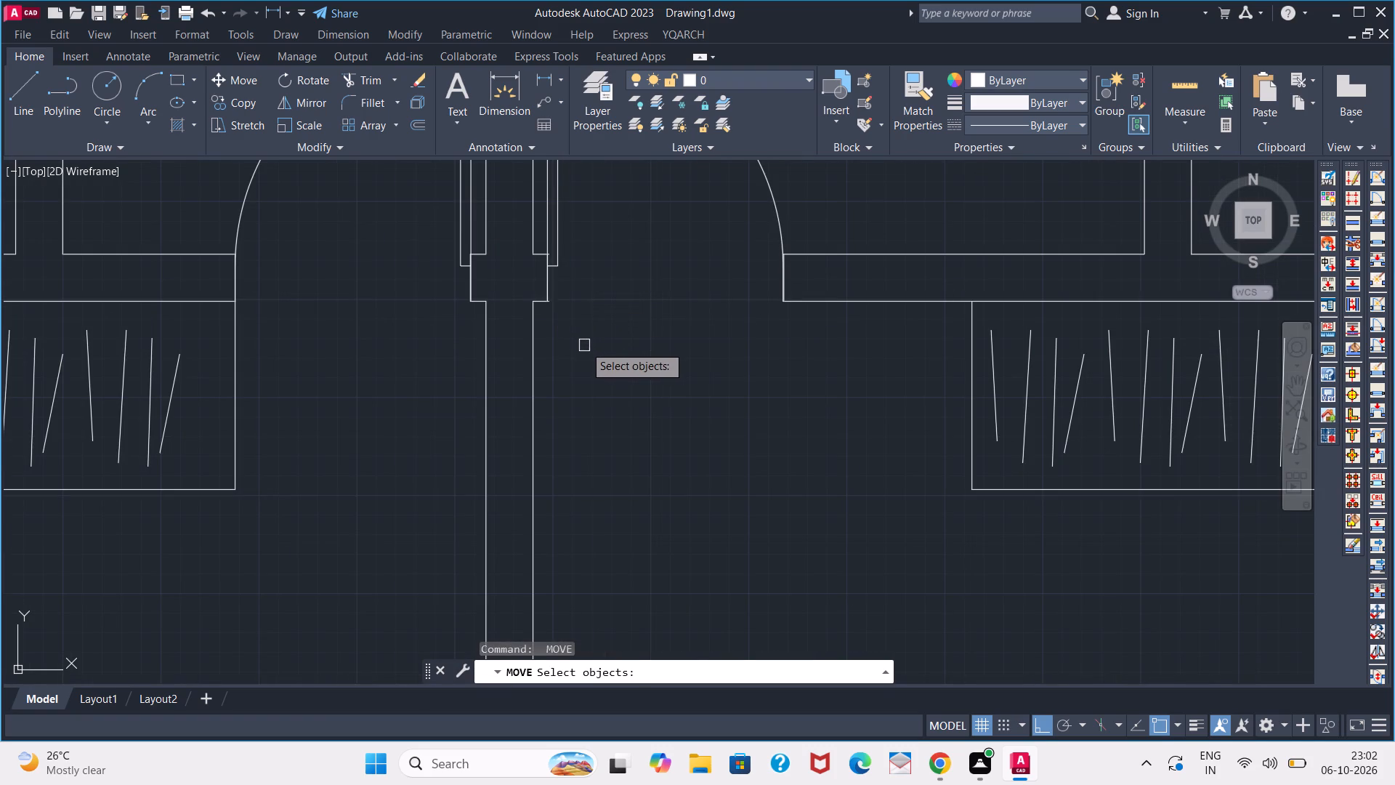
Copy the door west of the central wall by its hinge corner onto the east wall's stub beside the northeast cross wall.
scroll(584, 345, down, 4)
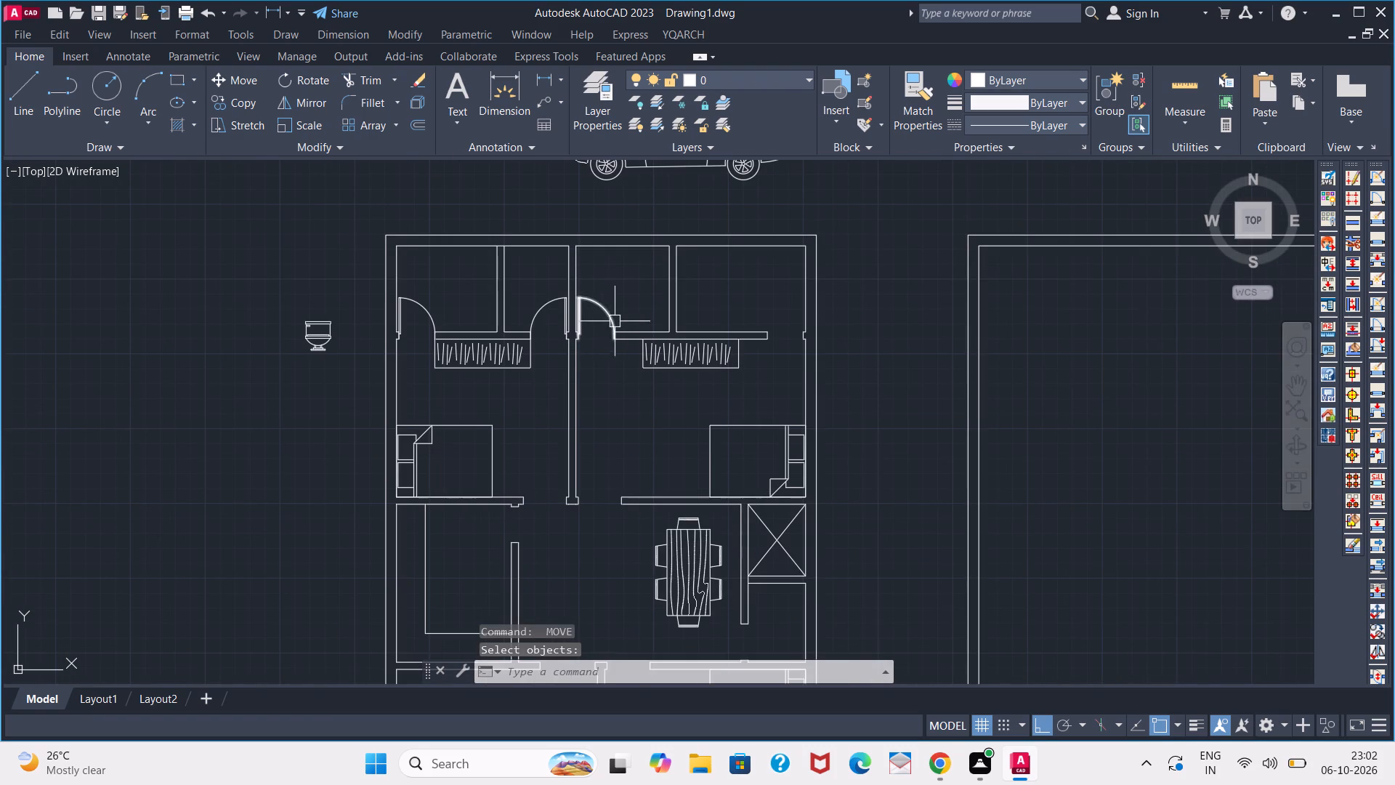
middle_drag(567, 314, 400, 313)
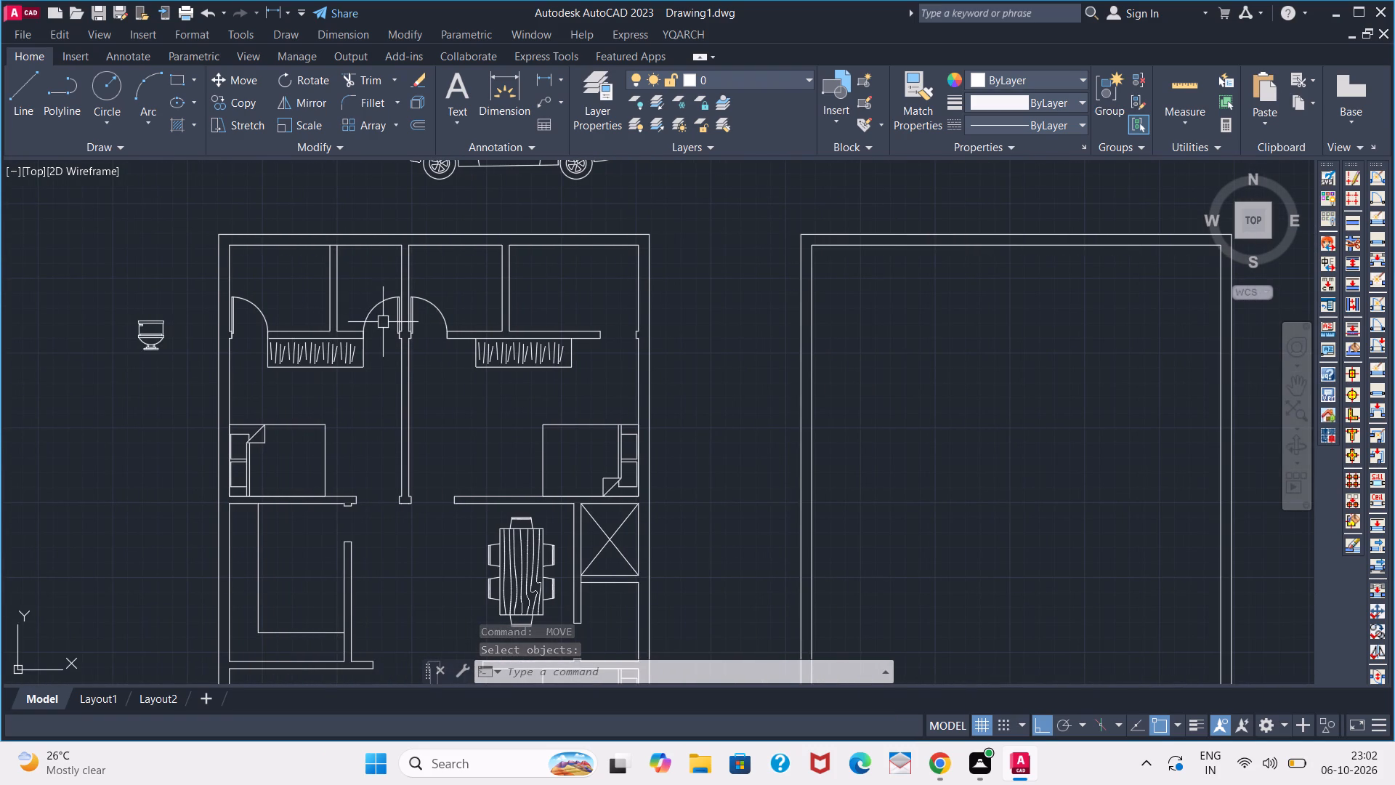
click(392, 305)
text(CO)
key(Return)
scroll(413, 297, up, 3)
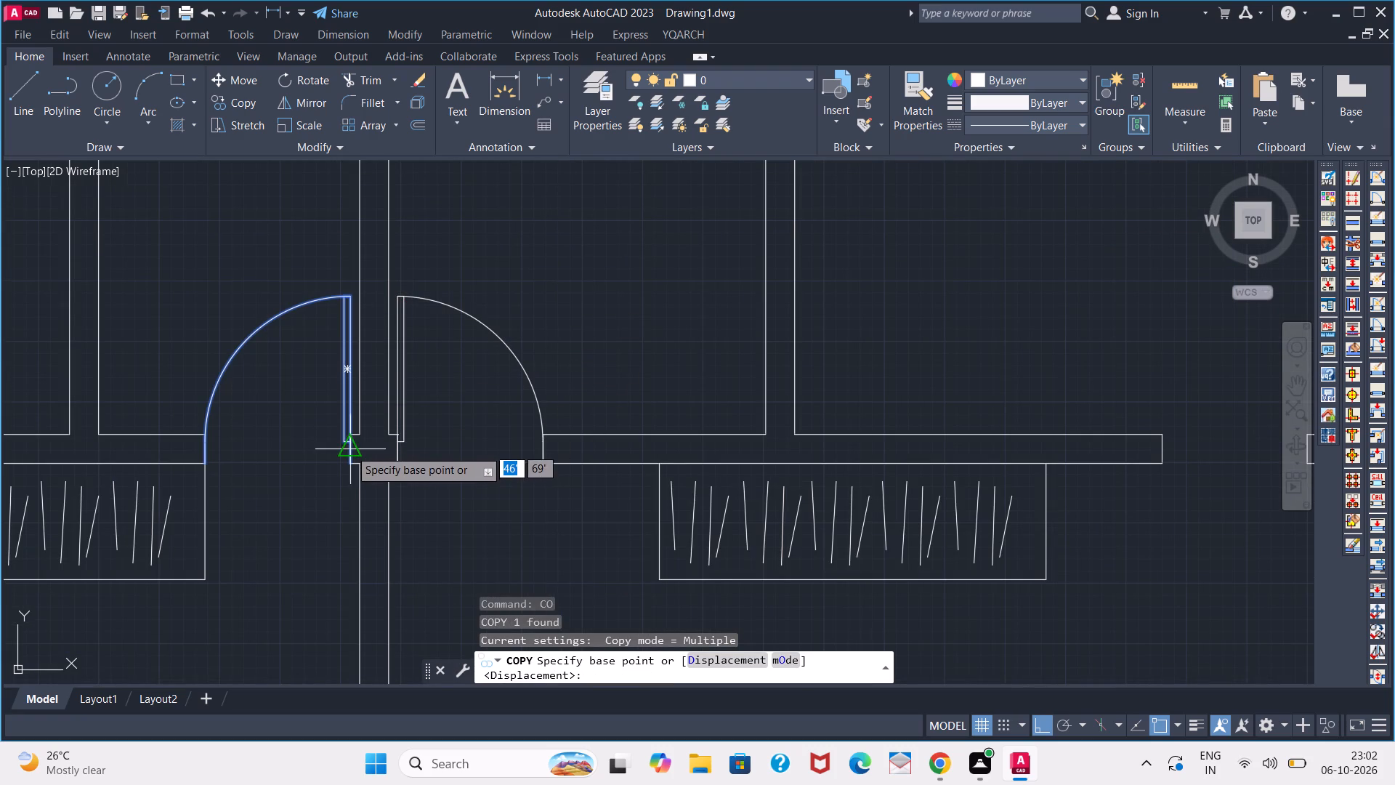
click(351, 464)
middle_drag(941, 488, 719, 491)
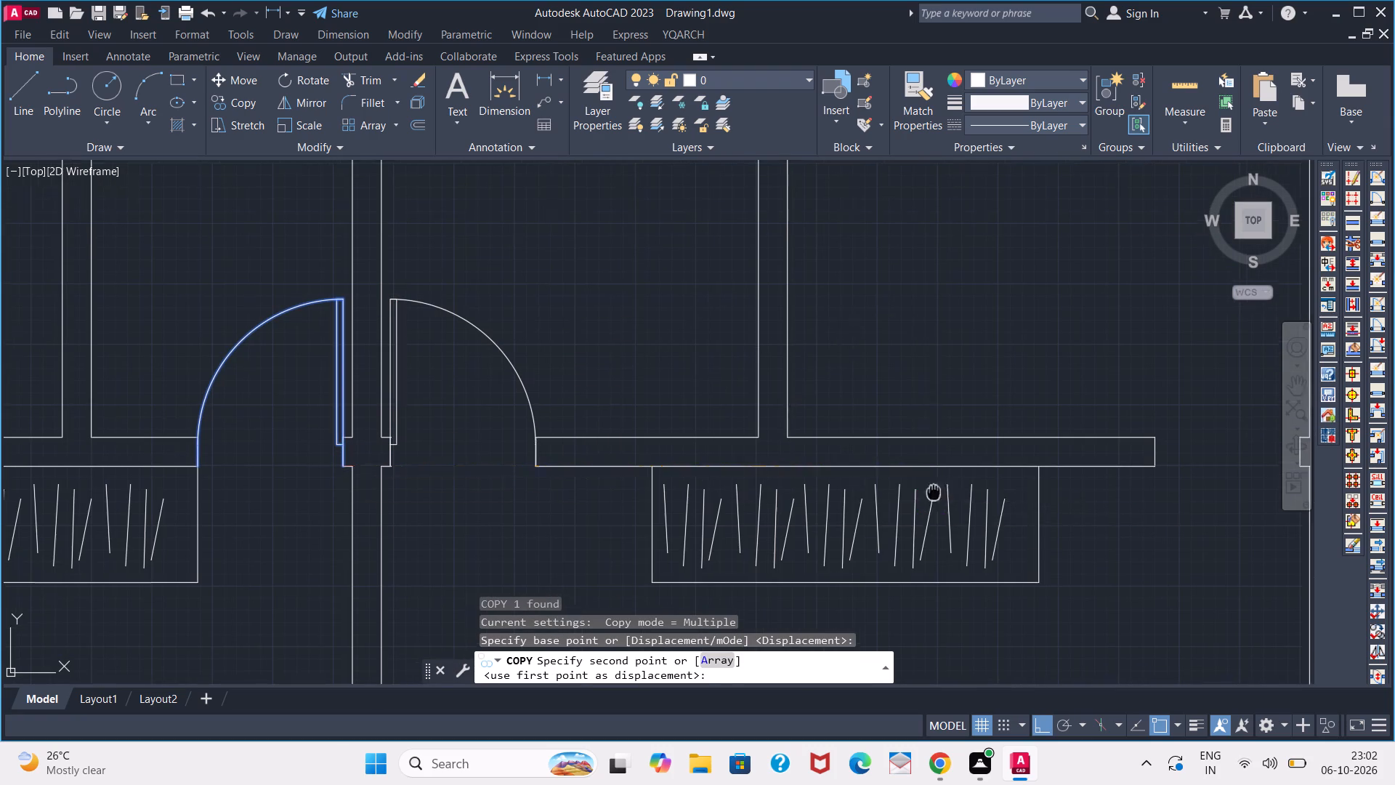
middle_drag(719, 491, 157, 472)
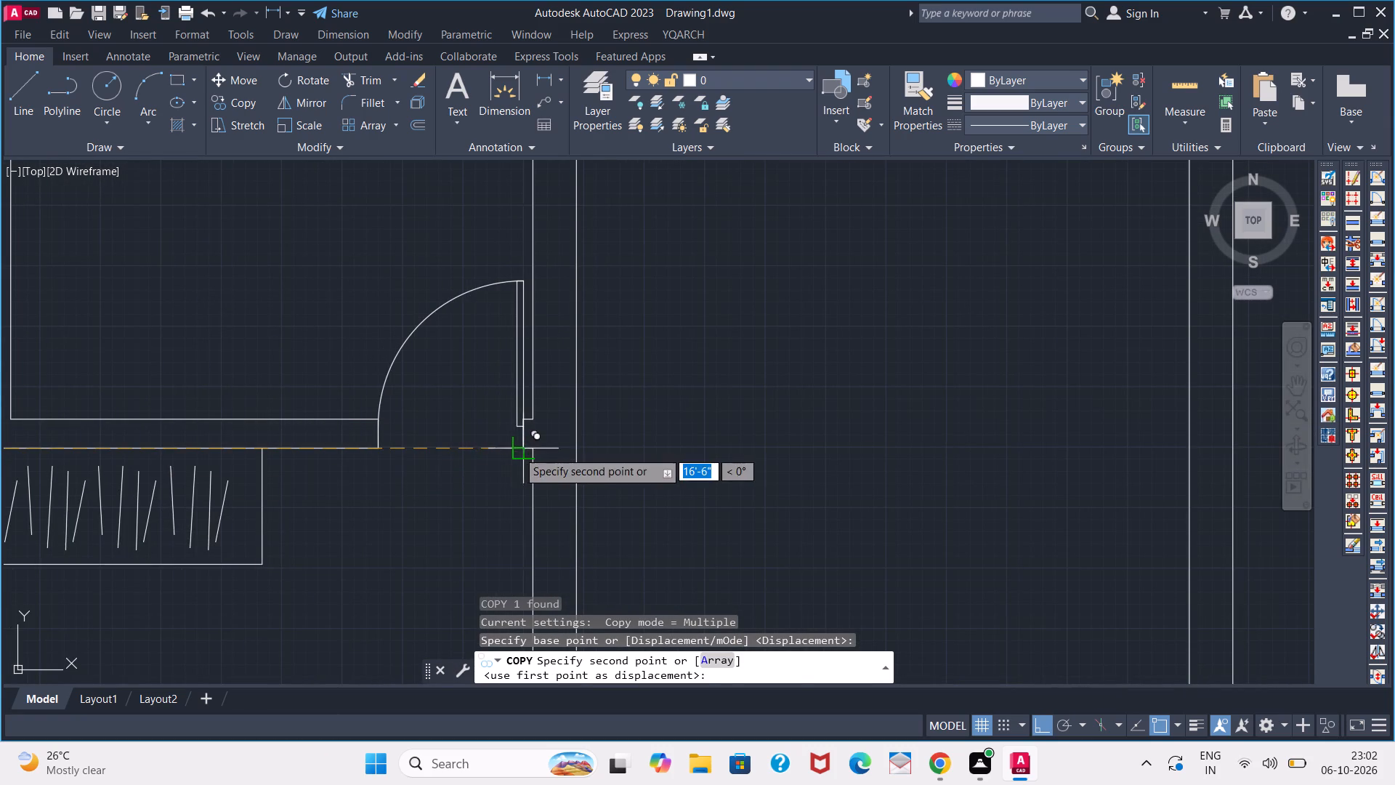
click(517, 451)
key(space)
scroll(413, 488, down, 3)
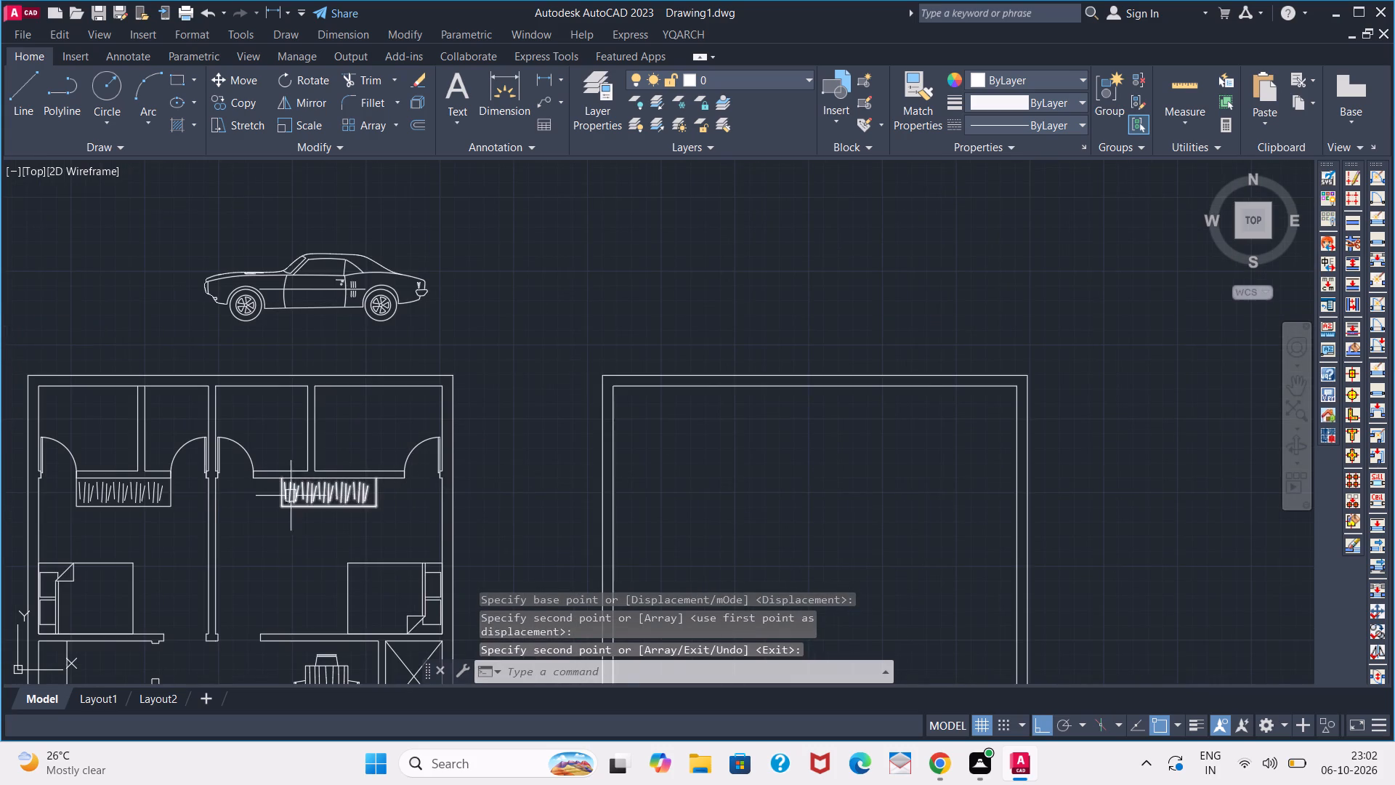
Copy the door west of the central wall straight down to the stub at the central wall's south end, below the bedrooms.
middle_drag(209, 505, 384, 310)
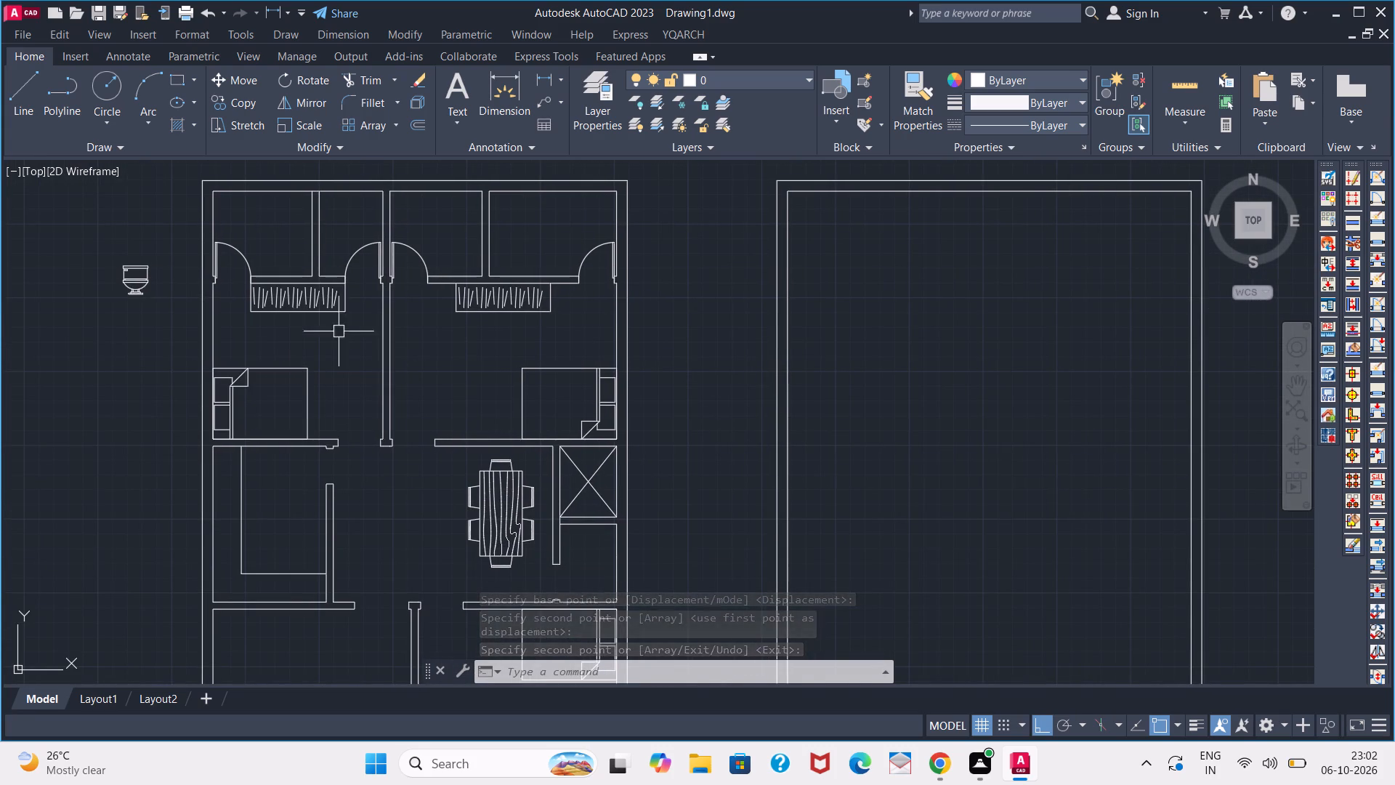
click(368, 242)
text(CO)
key(Return)
scroll(380, 287, up, 3)
click(365, 265)
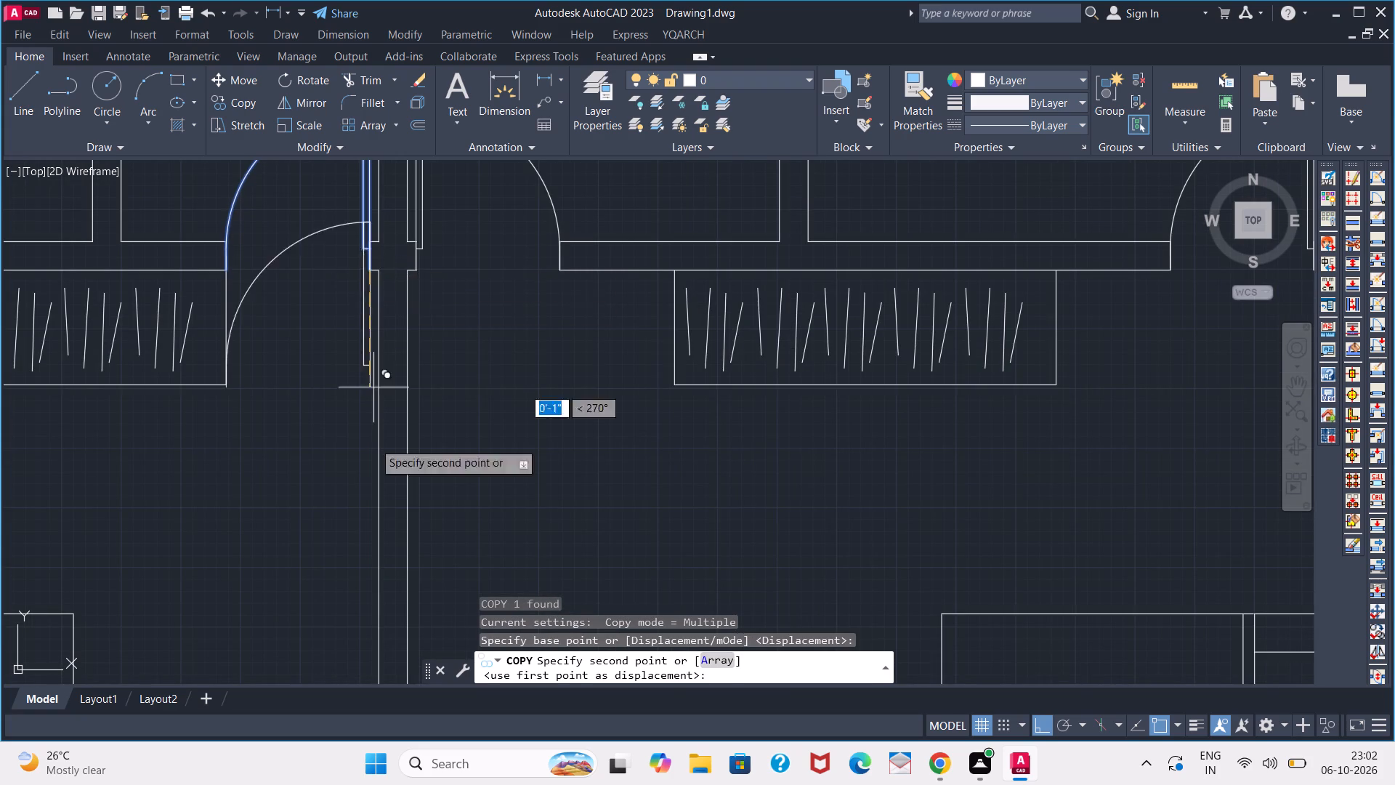
scroll(371, 524, down, 4)
middle_drag(342, 441, 342, 265)
scroll(356, 461, up, 3)
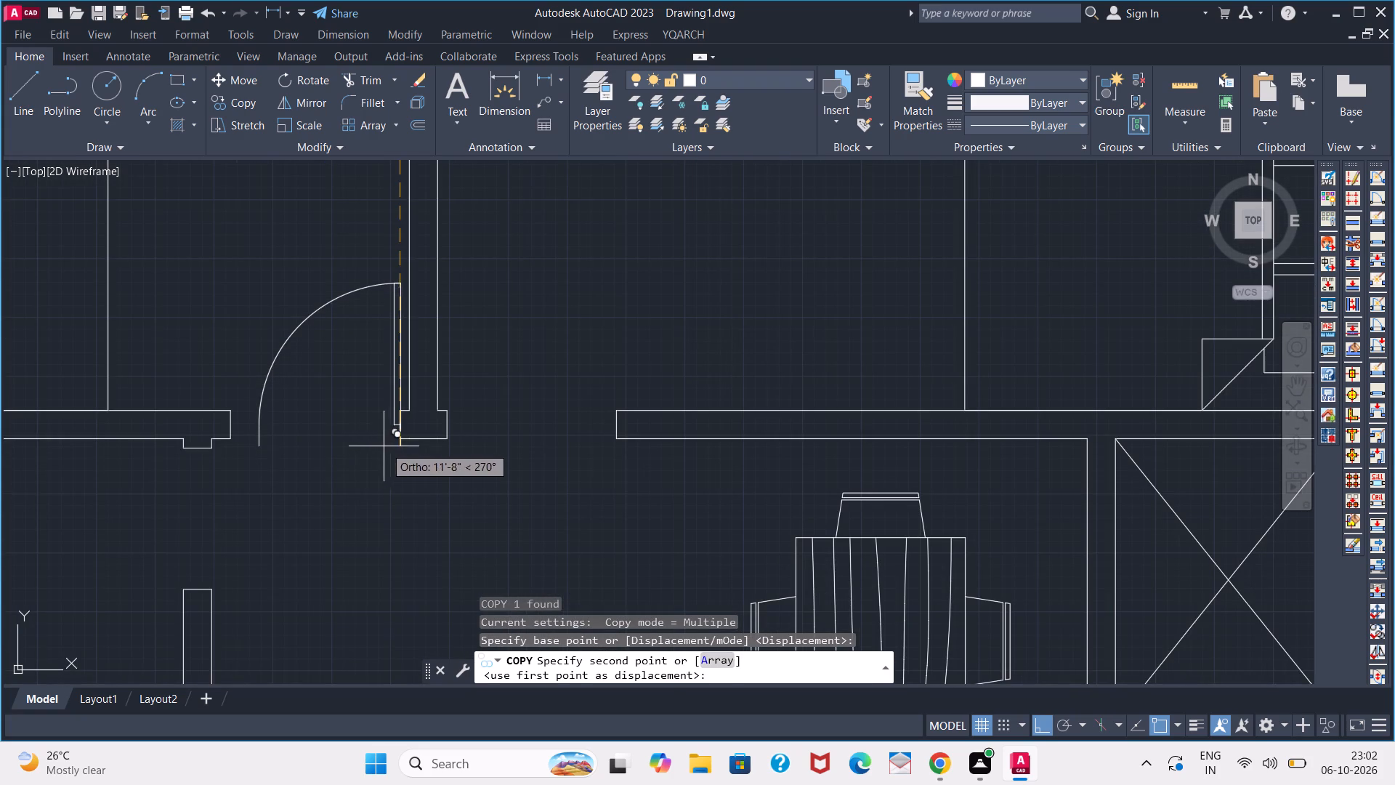
click(400, 440)
key(space)
Scale the lower door copy from its hinge corner so its swing spans the opening to the west cross wall's end.
click(389, 385)
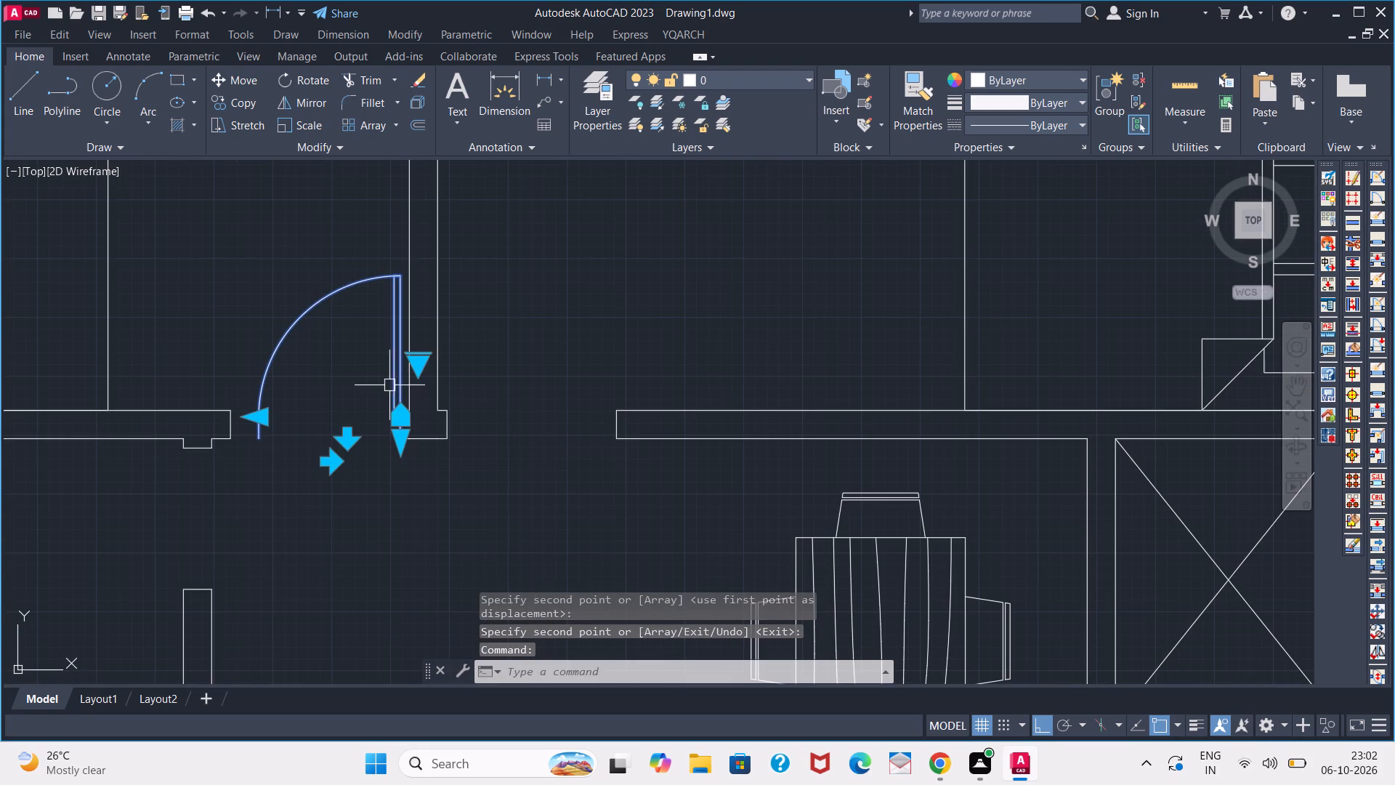
text(SC)
key(space)
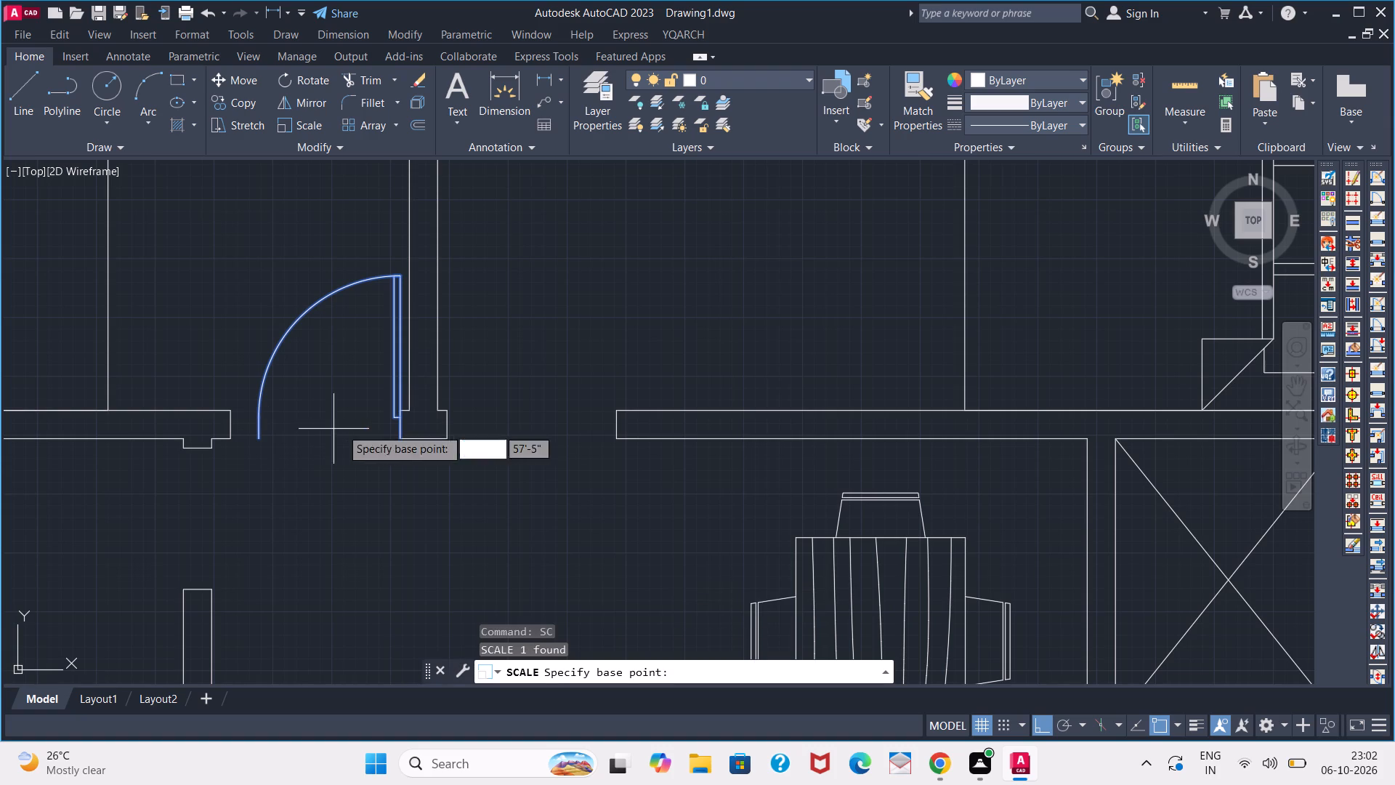
click(395, 446)
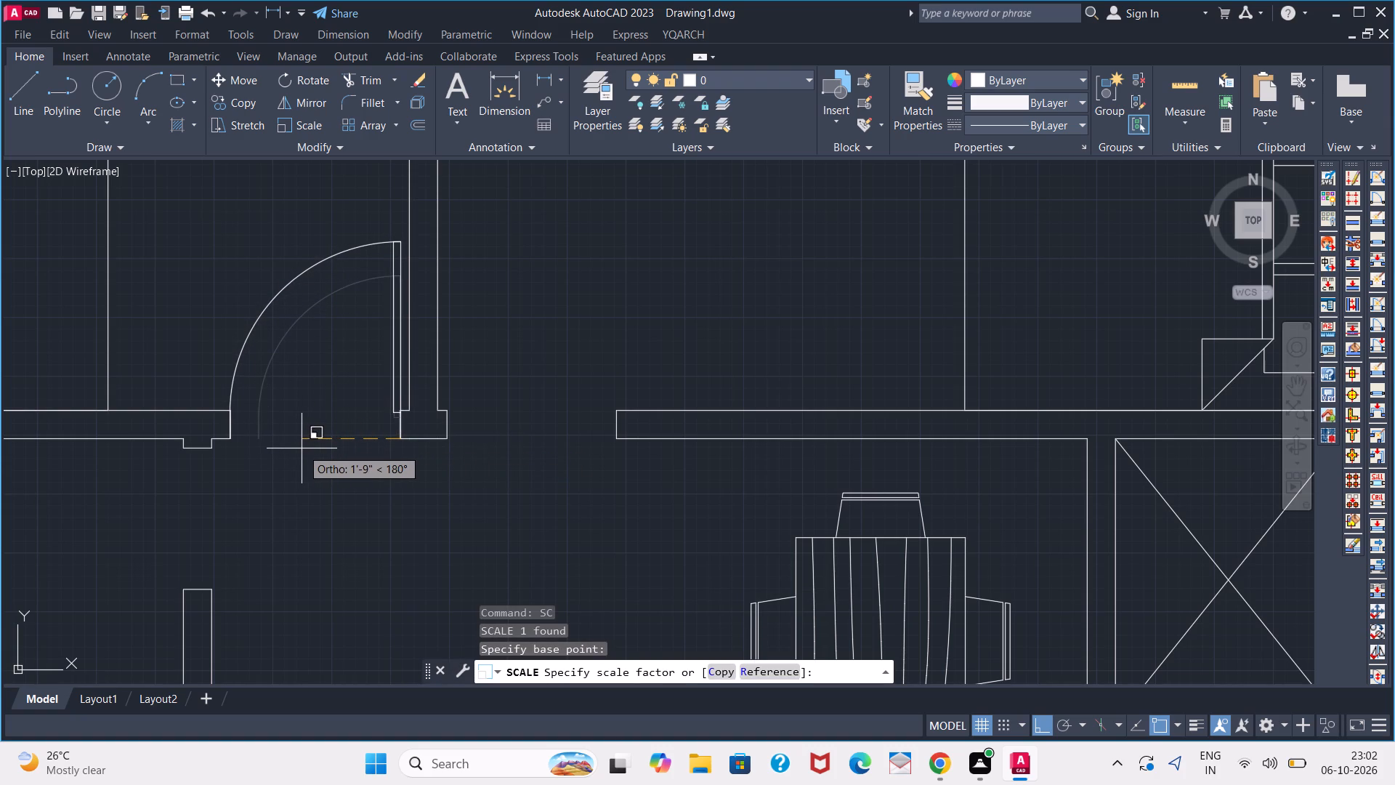
click(302, 448)
key(space)
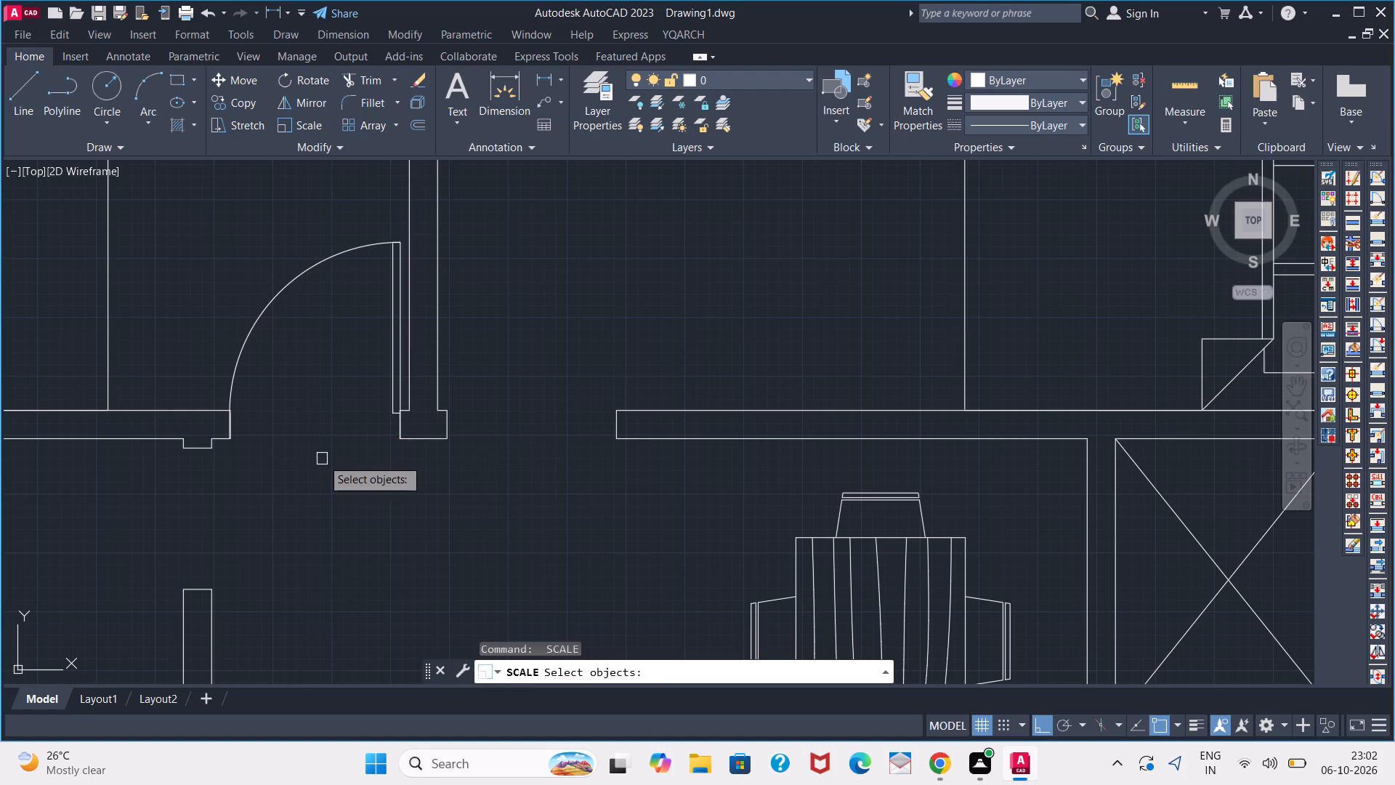
scroll(322, 459, down, 2)
key(space)
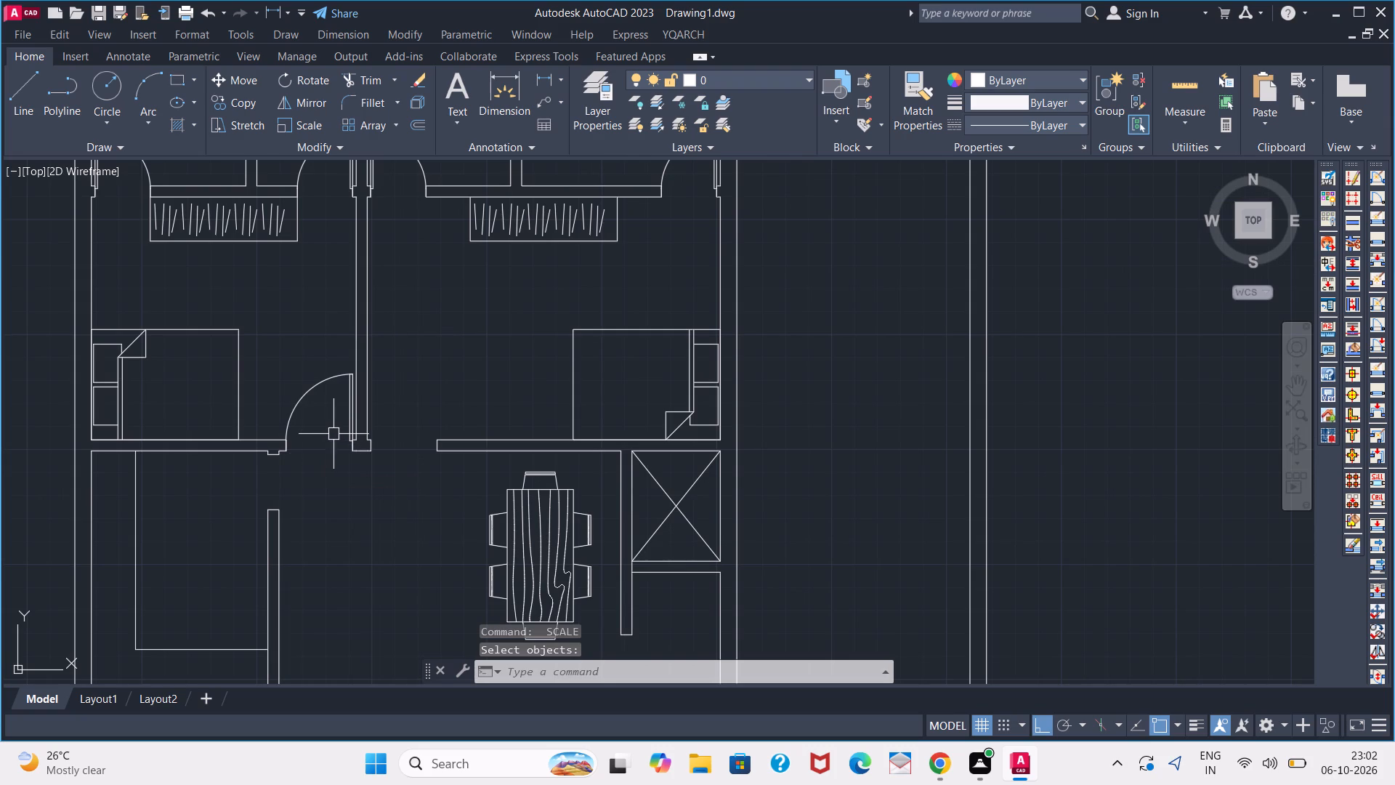
Mirror the enlarged lower door about the central wall's vertical midline into the east opening, keeping the original.
click(345, 427)
key(m)
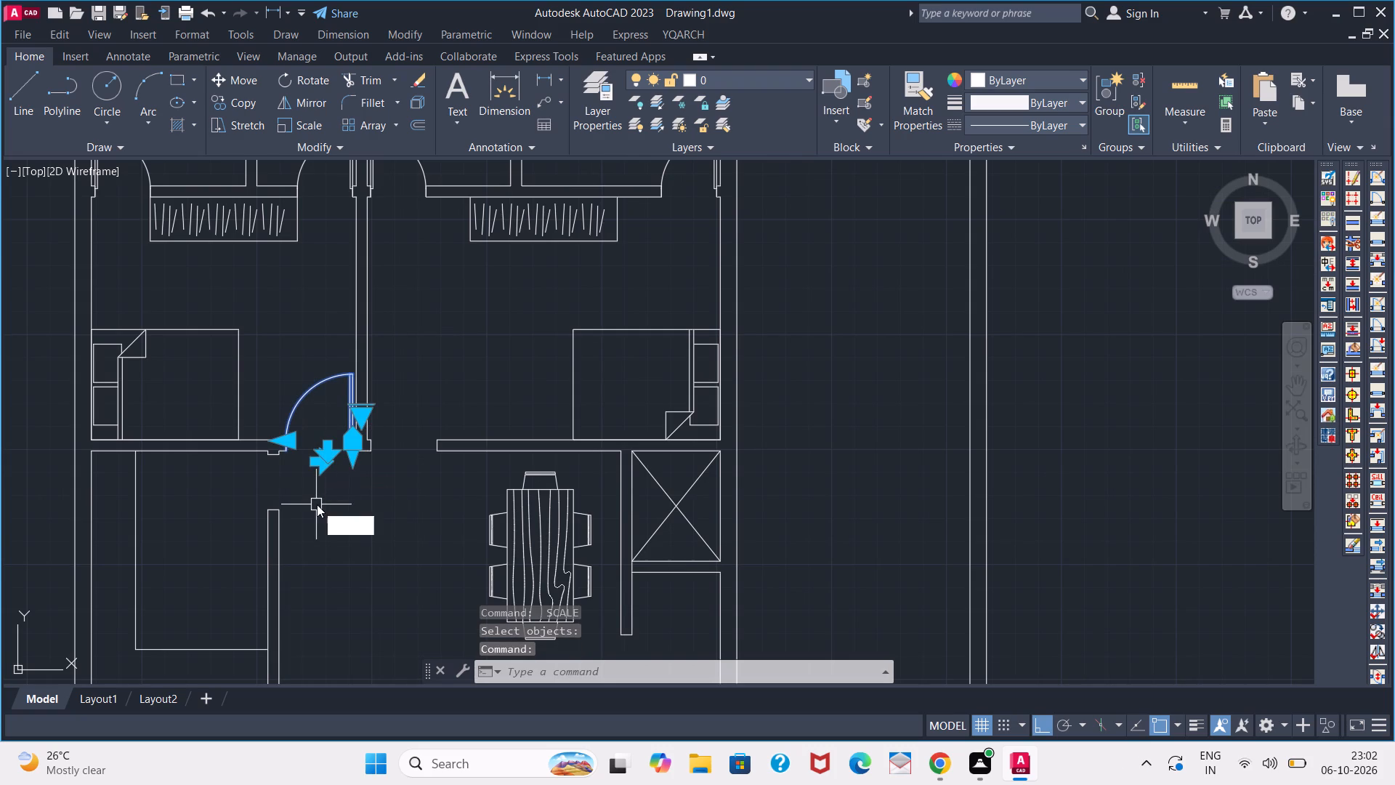
key(i)
key(Return)
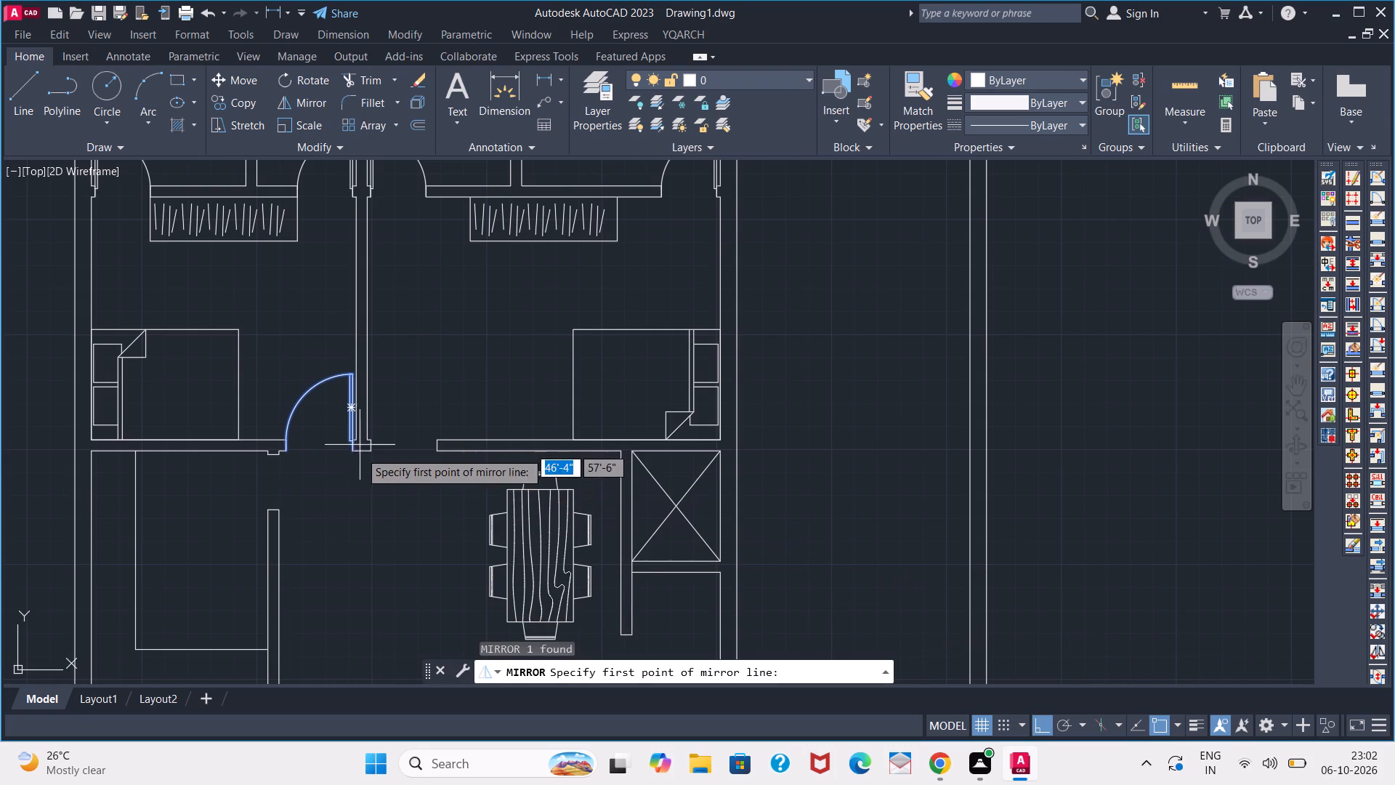
scroll(360, 456, up, 3)
click(354, 446)
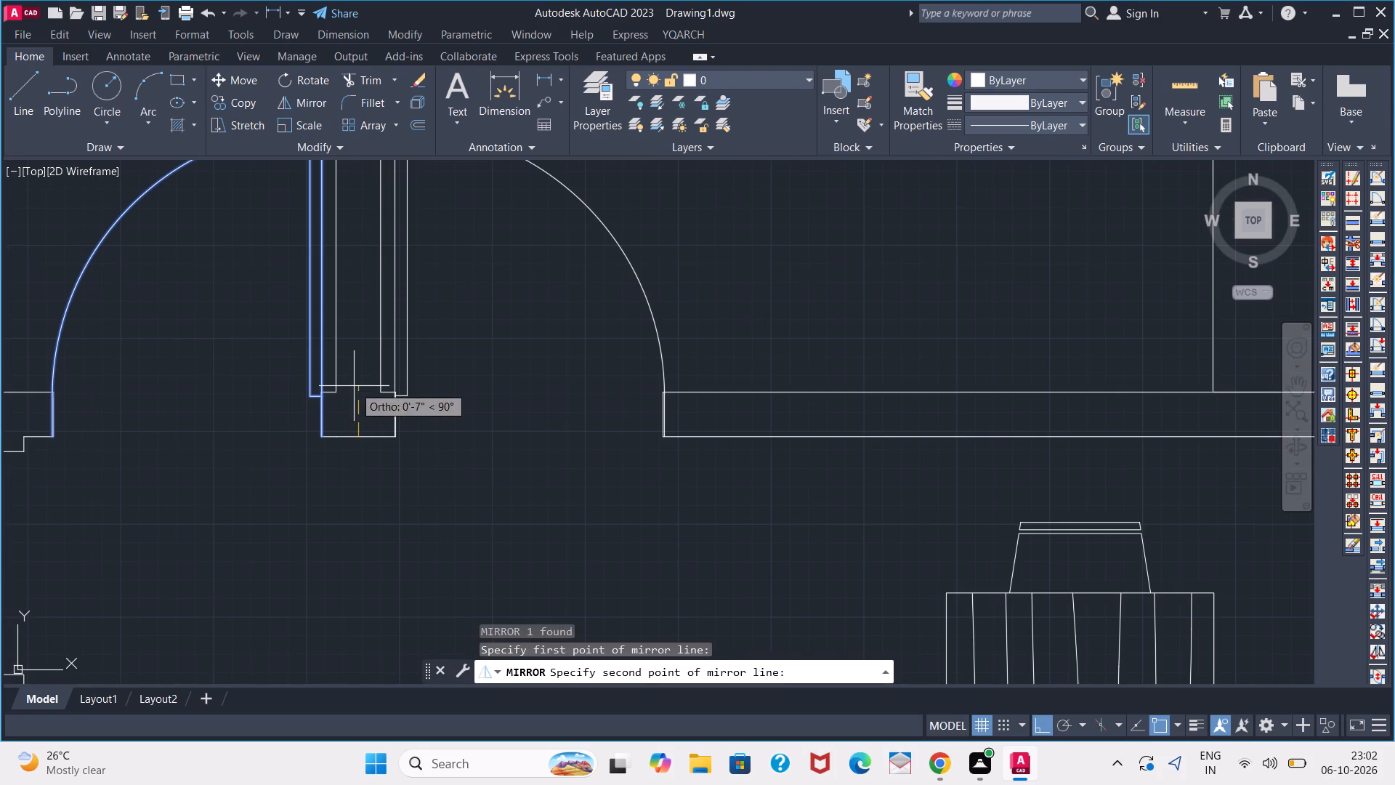
click(354, 386)
click(384, 445)
key(space)
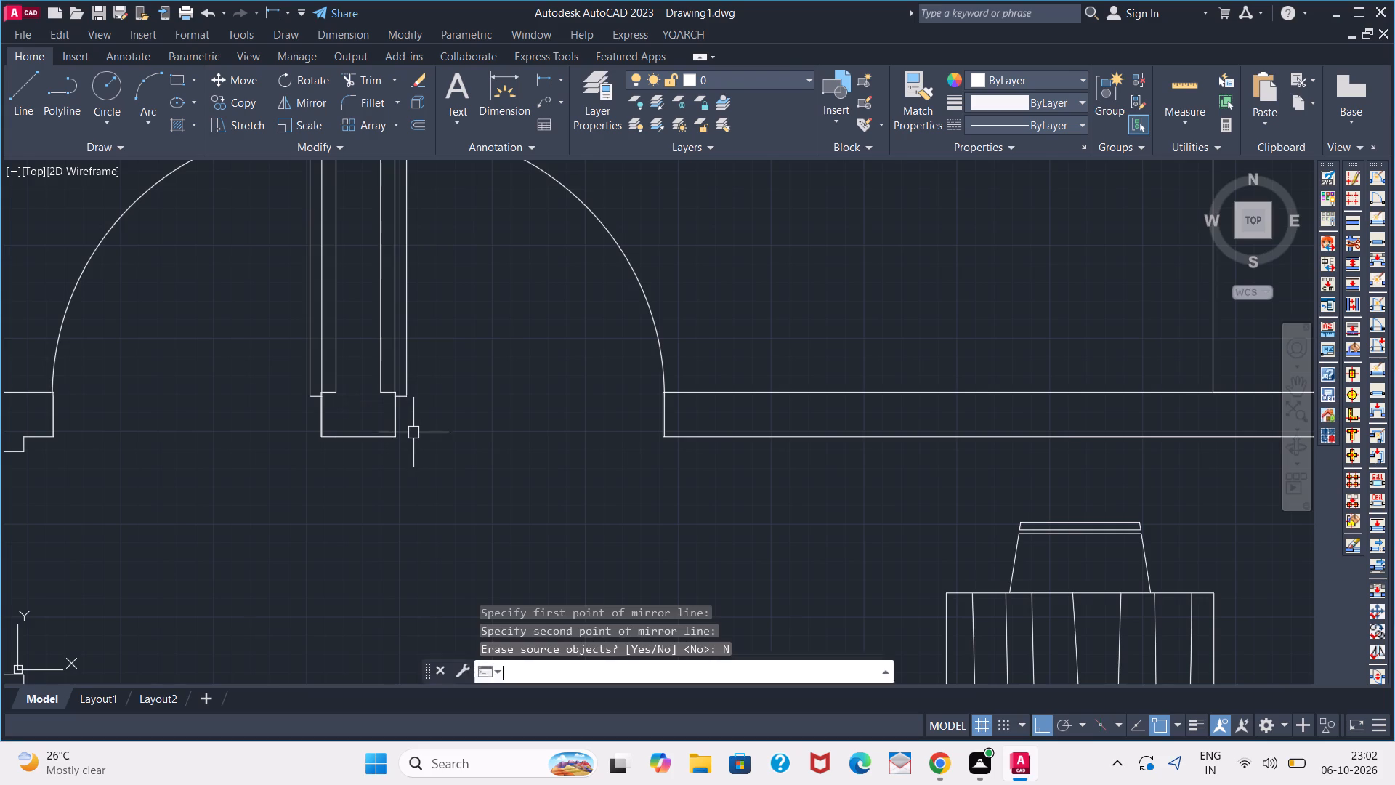
scroll(434, 432, down, 4)
key(space)
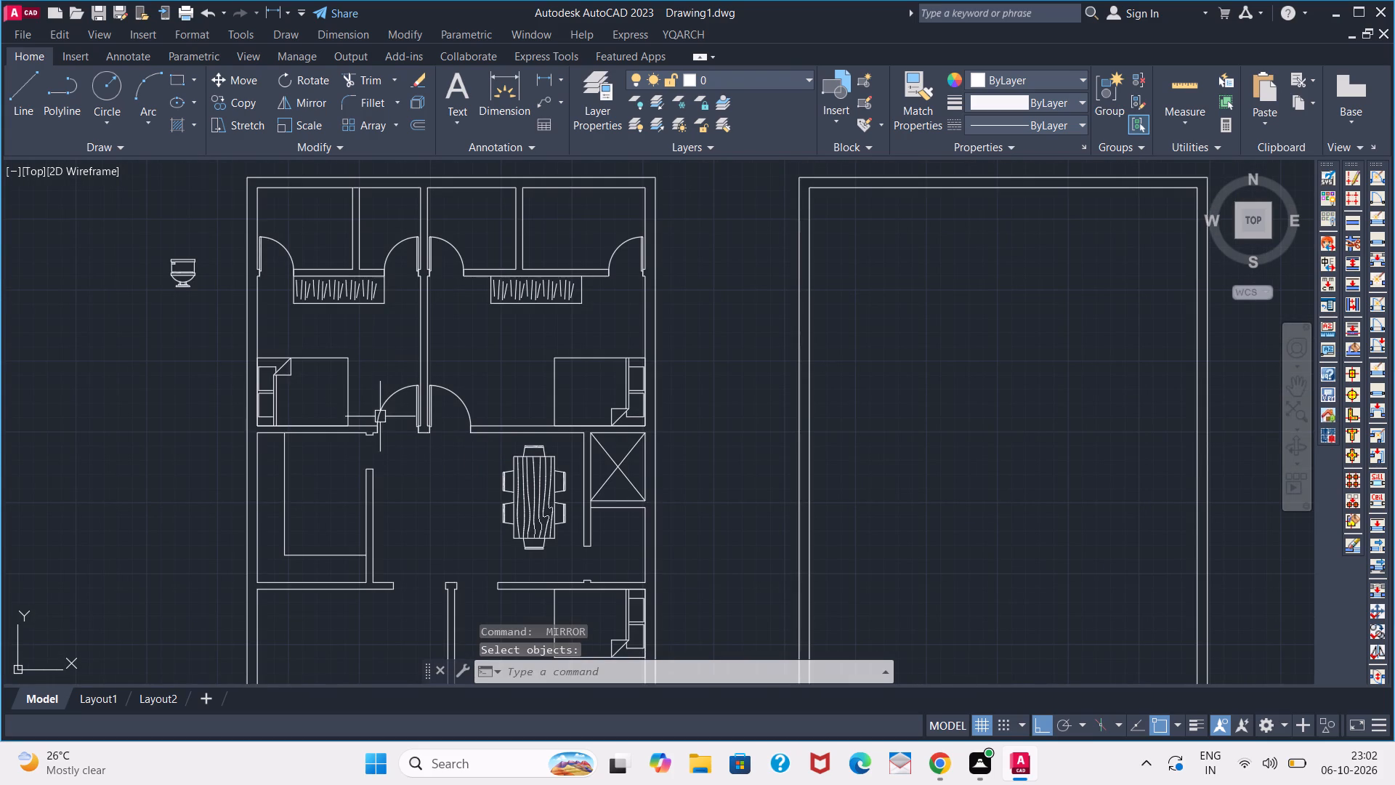
Copy the bedroom door west of the central wall down beside the west middle room's east wall end, placed freehand with Ortho off.
click(394, 238)
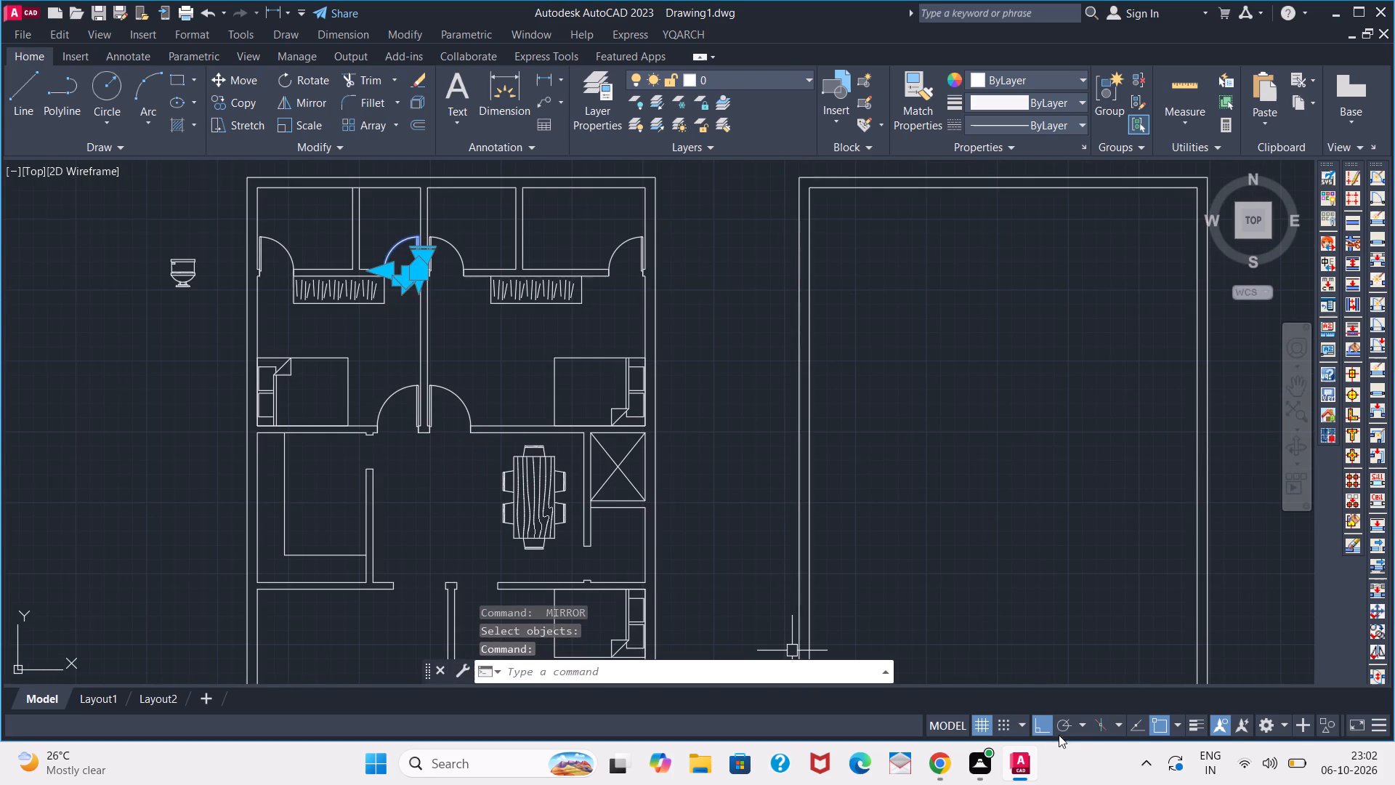
click(1050, 720)
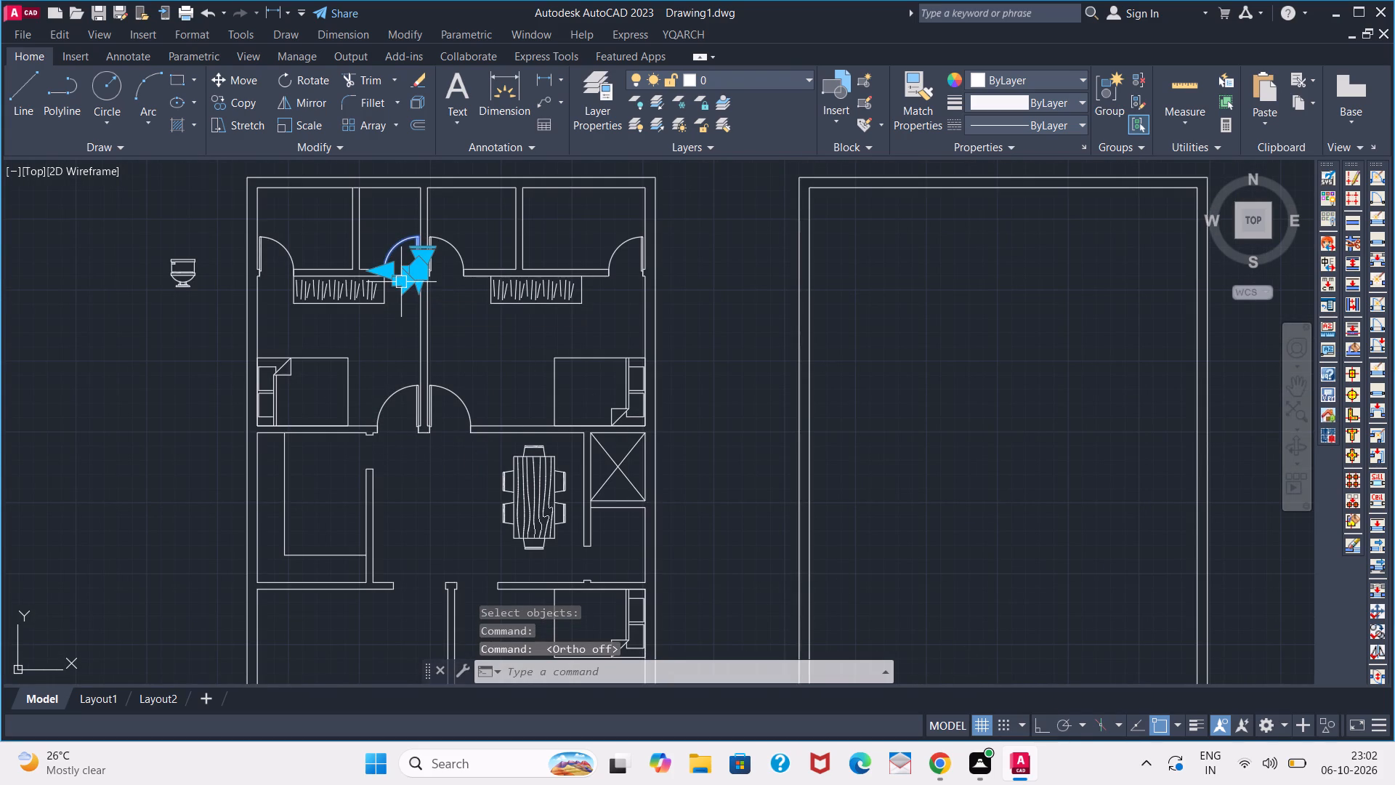
key(c)
key(o)
key(Return)
click(391, 249)
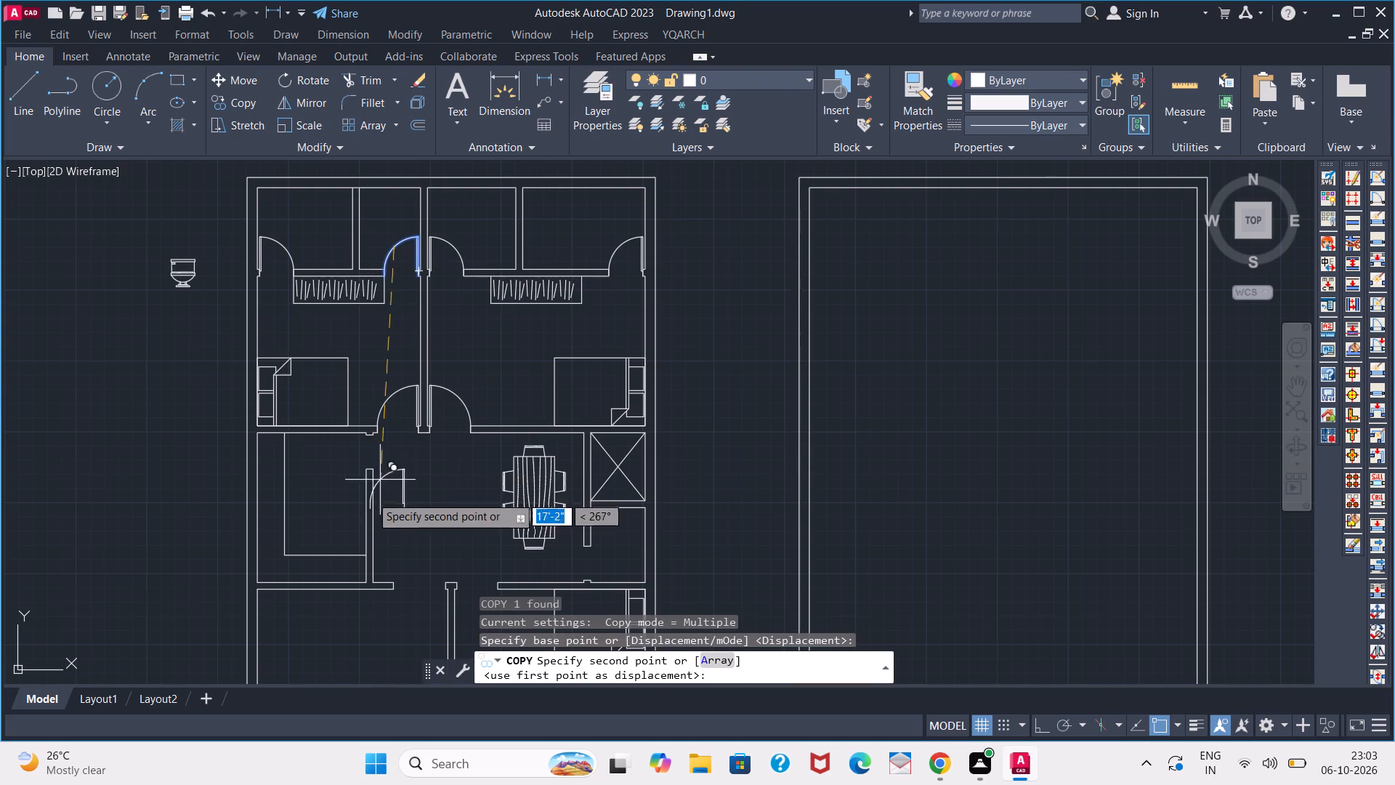
click(360, 462)
key(space)
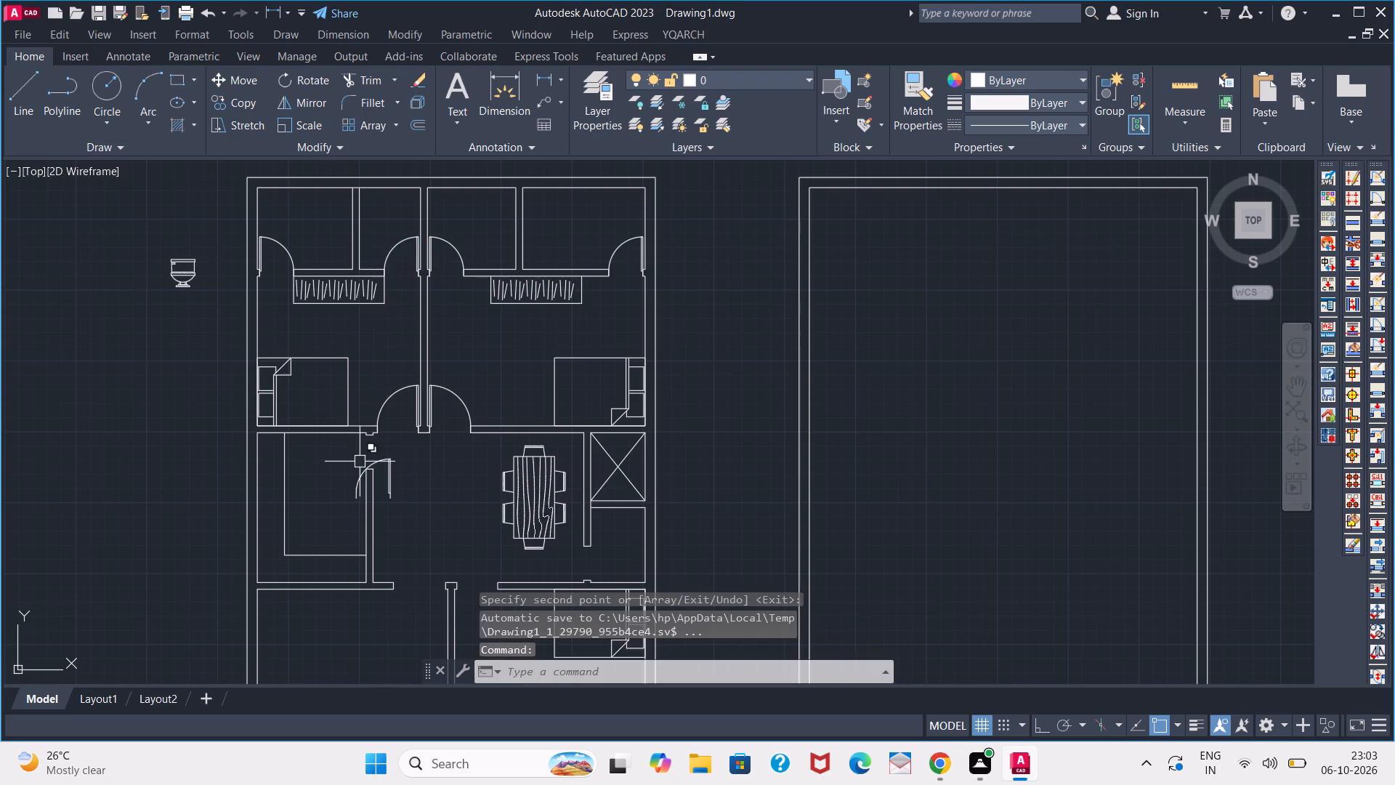
Rotate the new door copy a quarter turn counterclockwise about its hinge end so the leaf points west.
scroll(393, 457, up, 3)
click(371, 508)
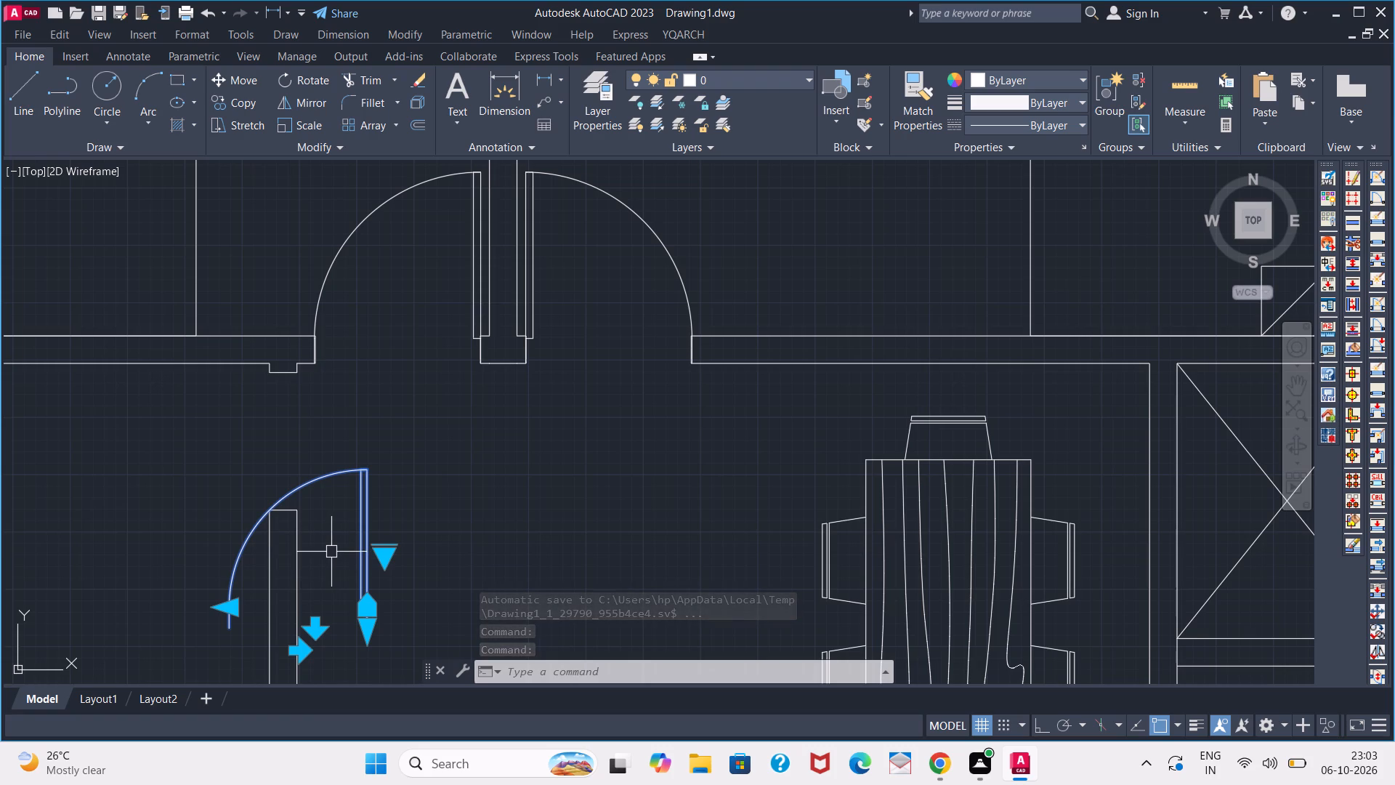
text(RO)
key(space)
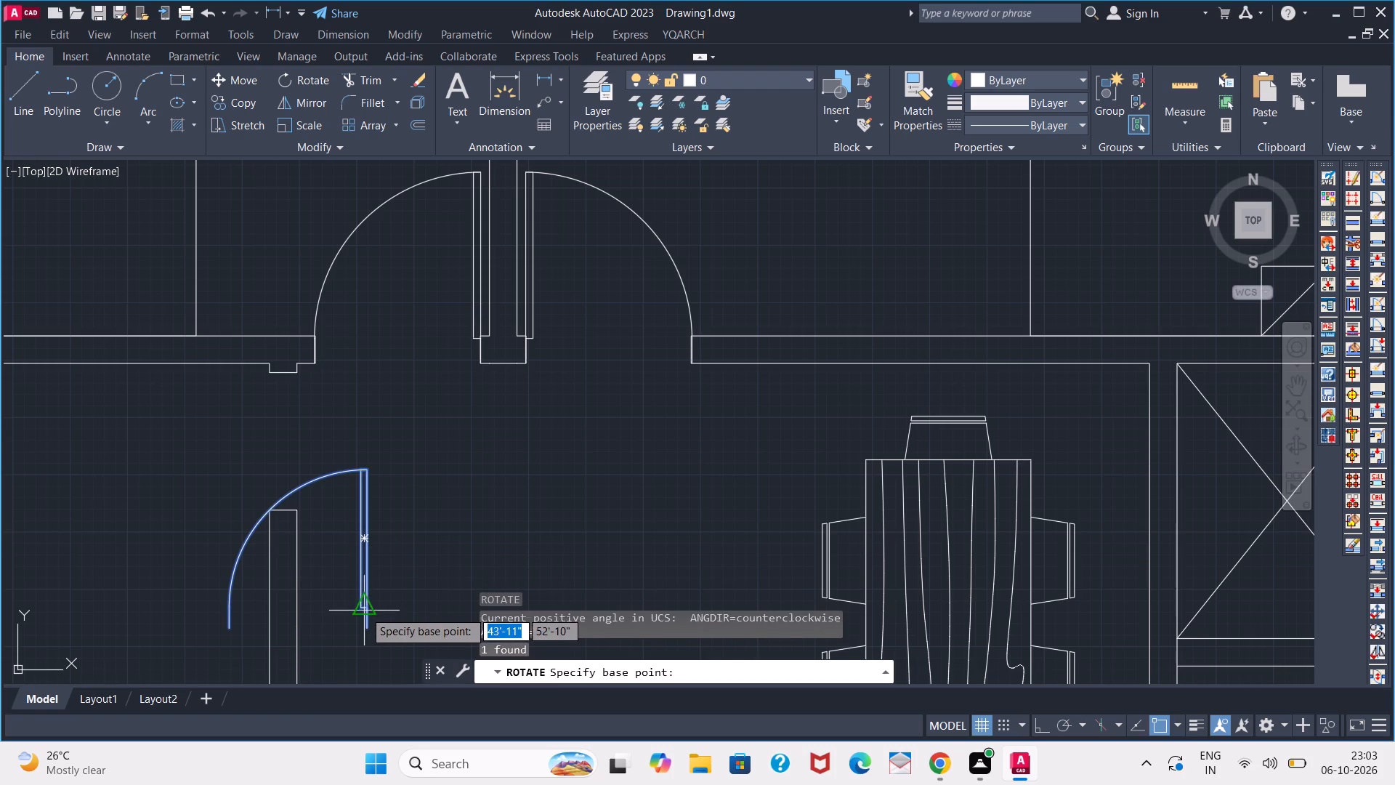
click(364, 623)
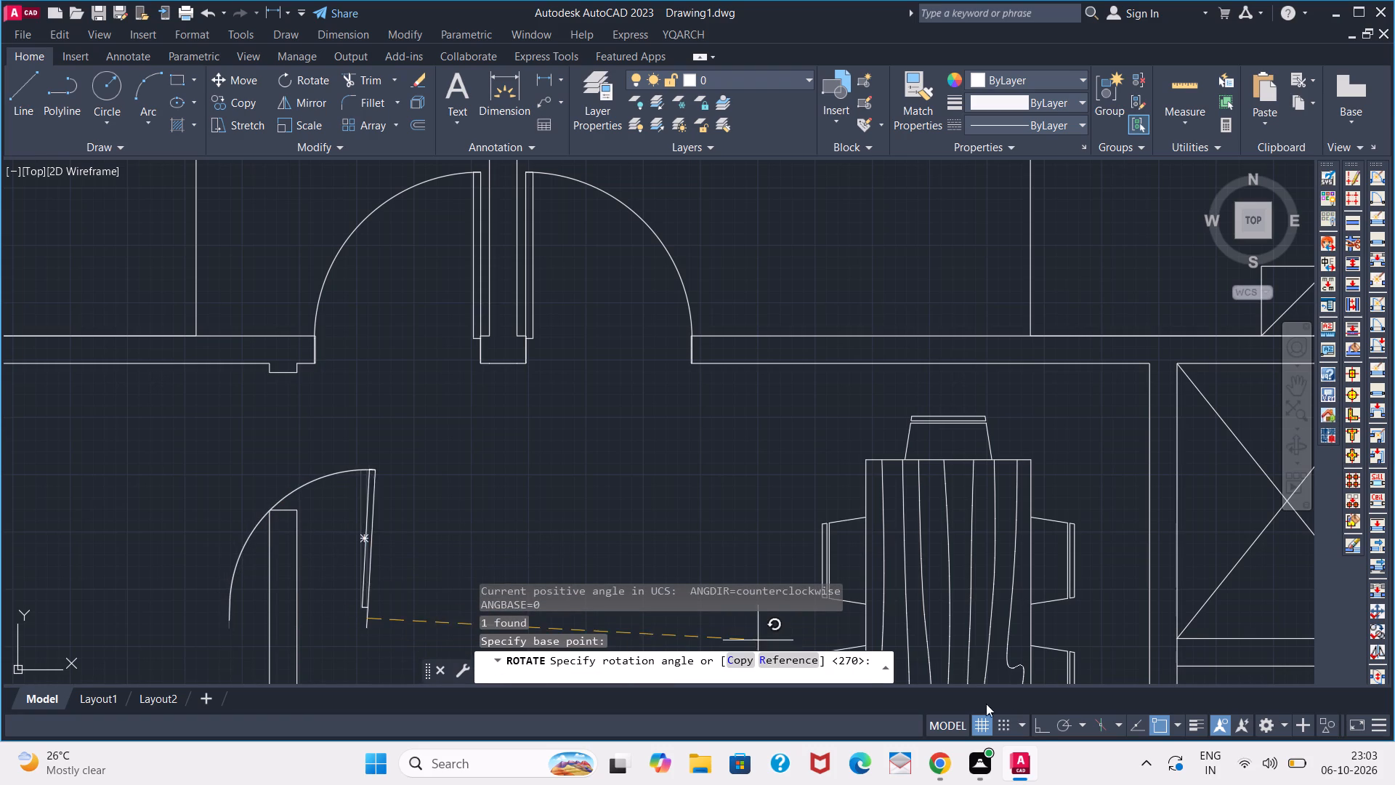
click(1038, 725)
click(381, 496)
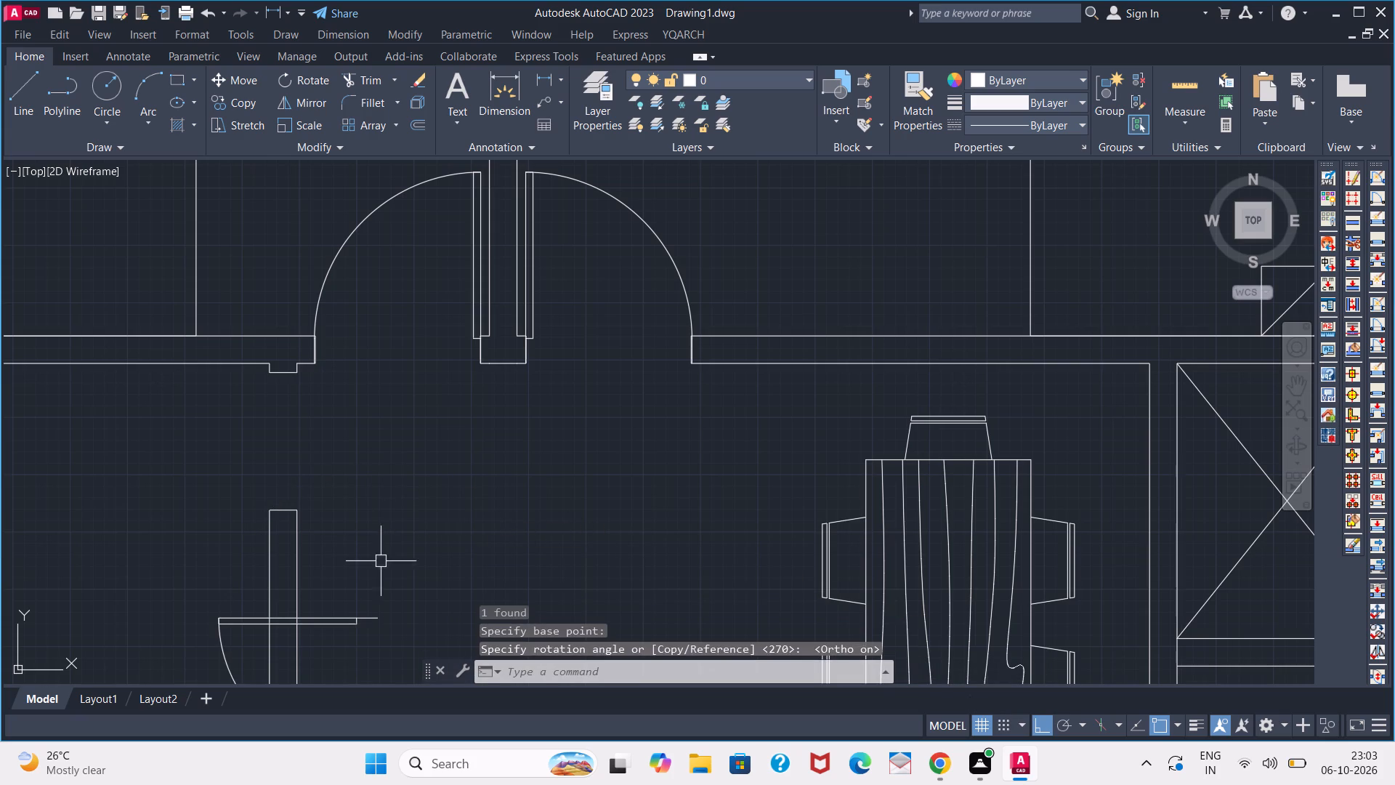
Move the rotated door by its hinge-end corner onto the stub below the cross wall, filling the west middle room's opening.
click(376, 613)
key(m)
key(Return)
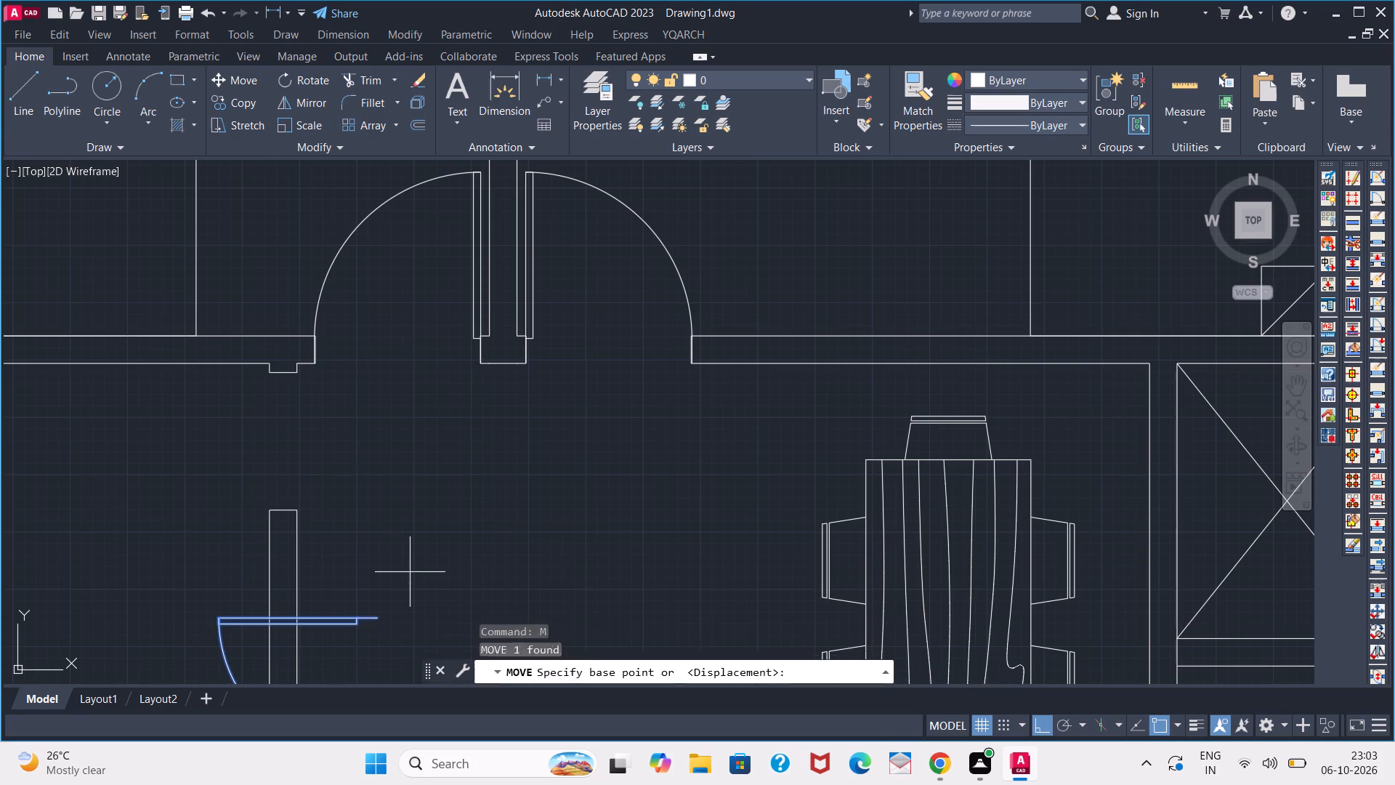
click(1043, 729)
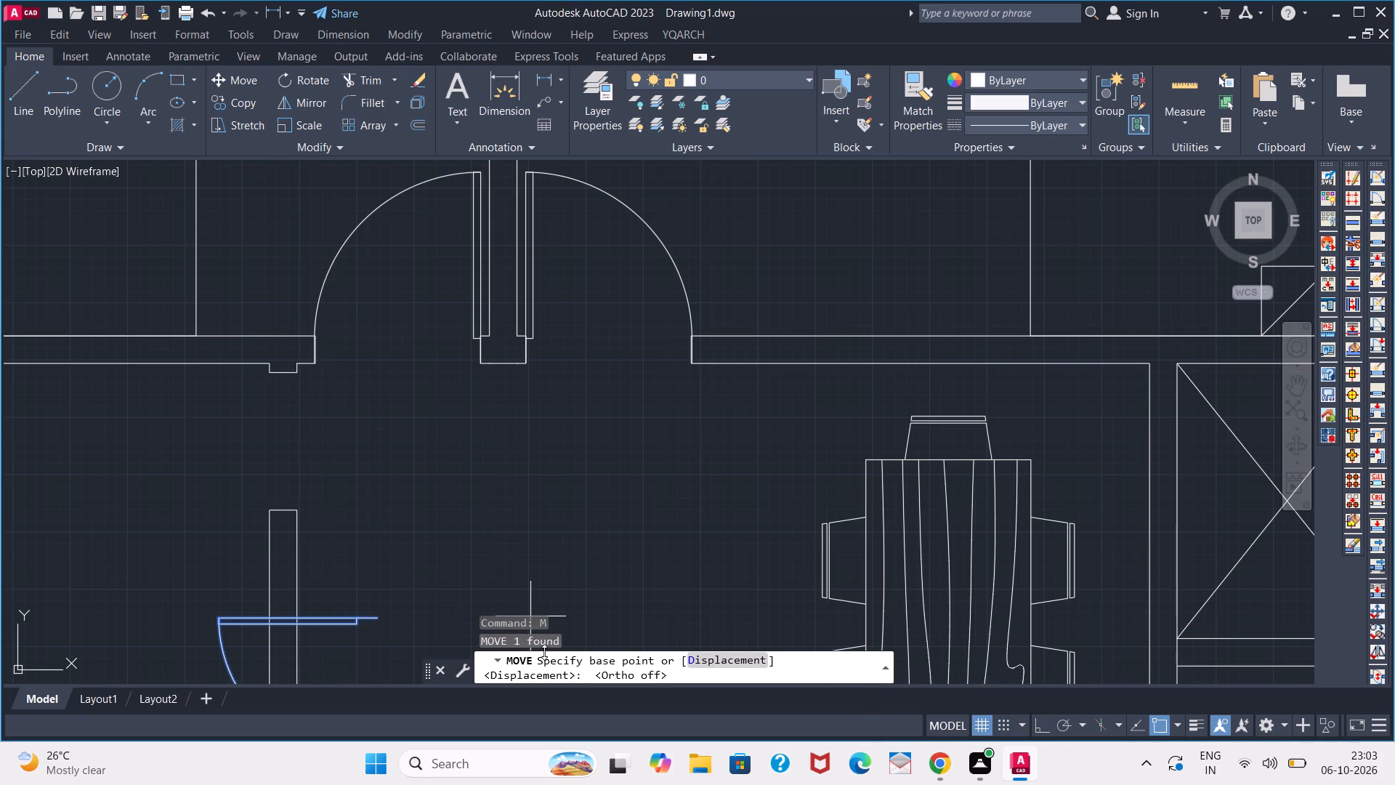
click(386, 621)
click(290, 382)
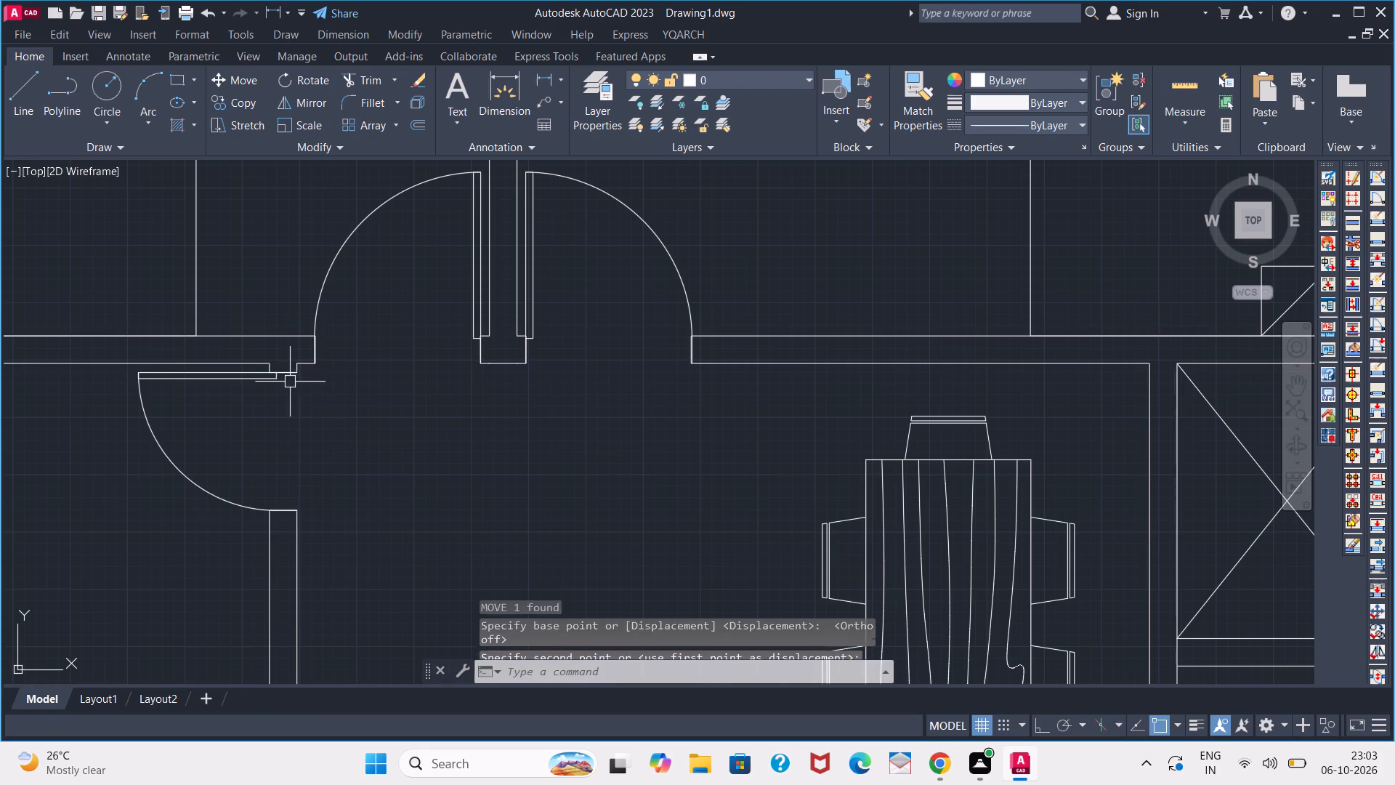
Copy the west middle room's door to just below the partition end southeast of the dining table.
scroll(382, 523, down, 3)
middle_drag(423, 525, 299, 376)
middle_click(267, 329)
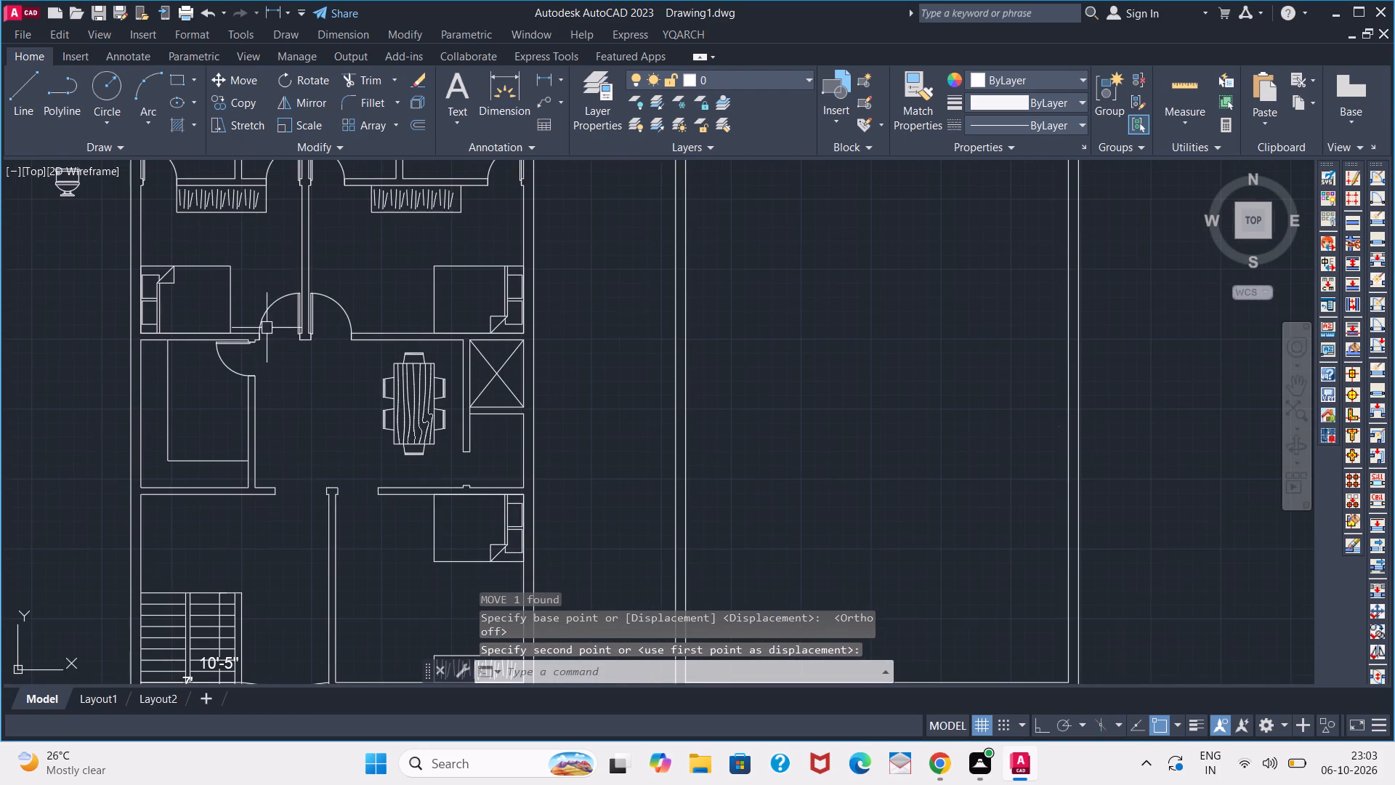
click(219, 351)
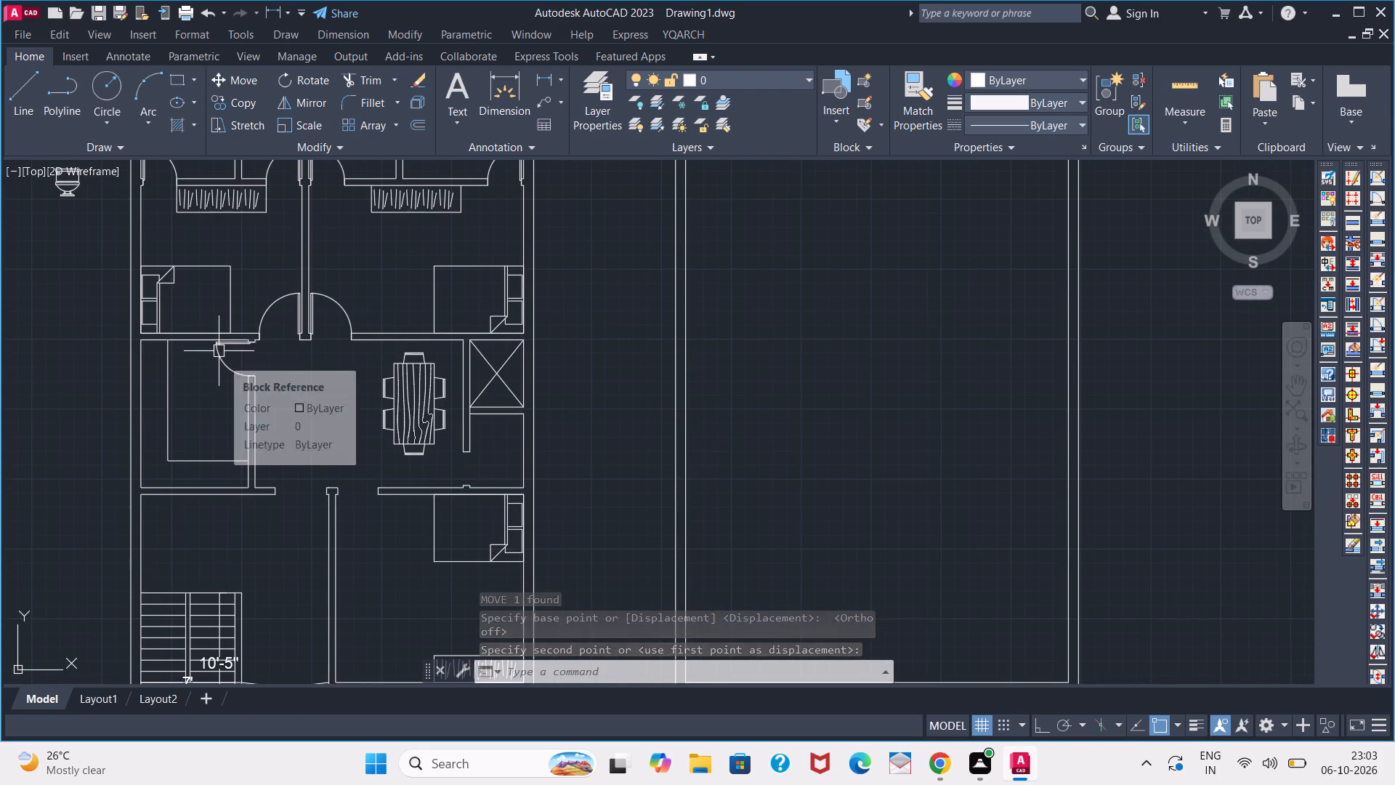
key(c)
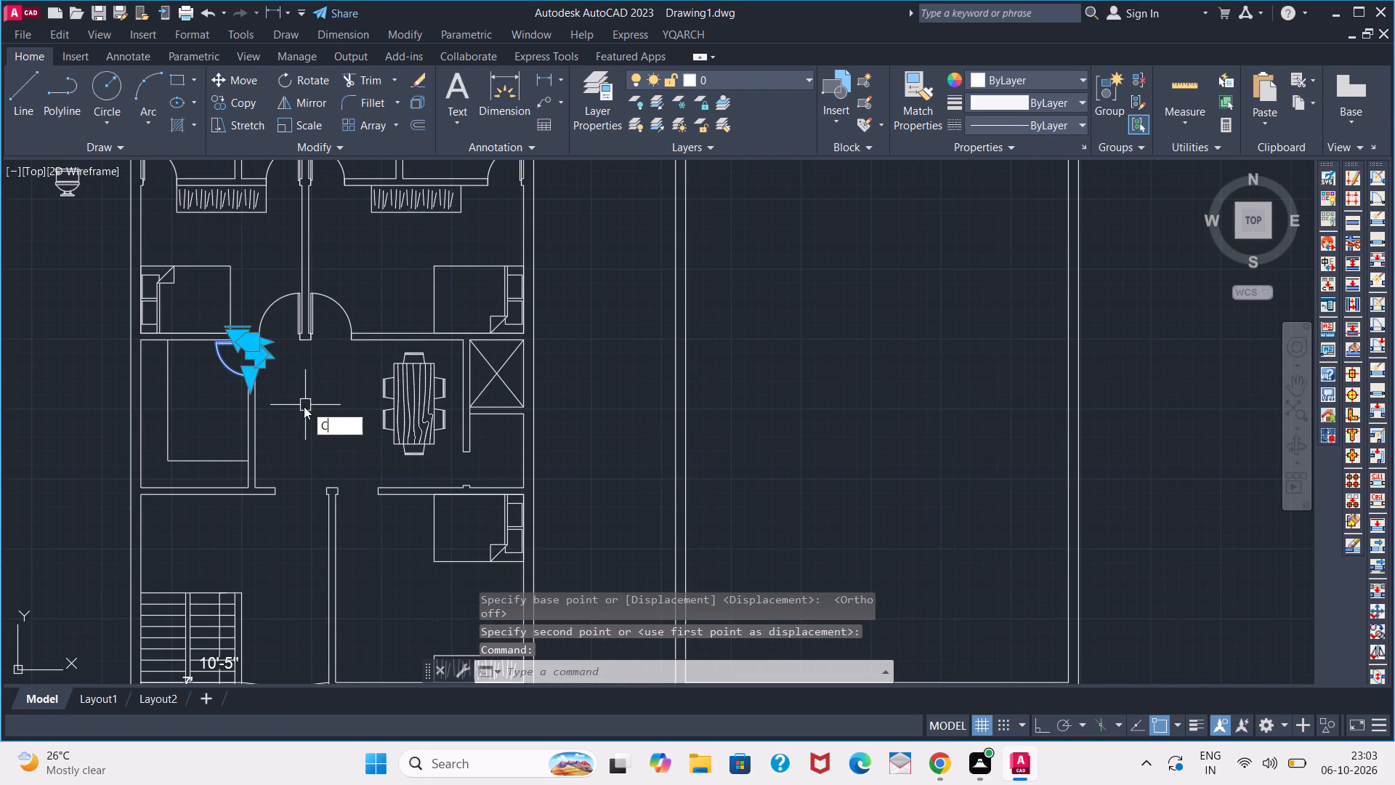
key(o)
key(Return)
click(256, 341)
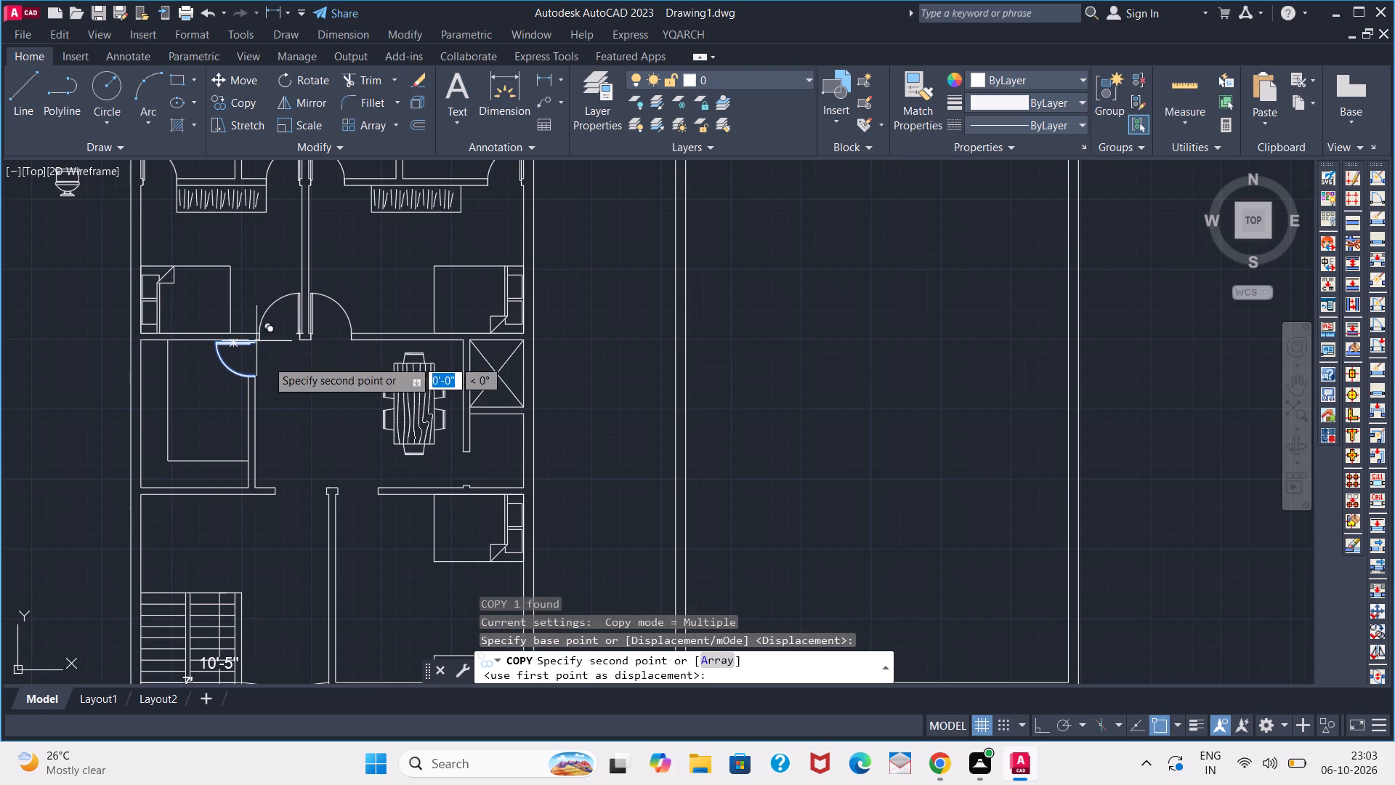
click(474, 459)
key(space)
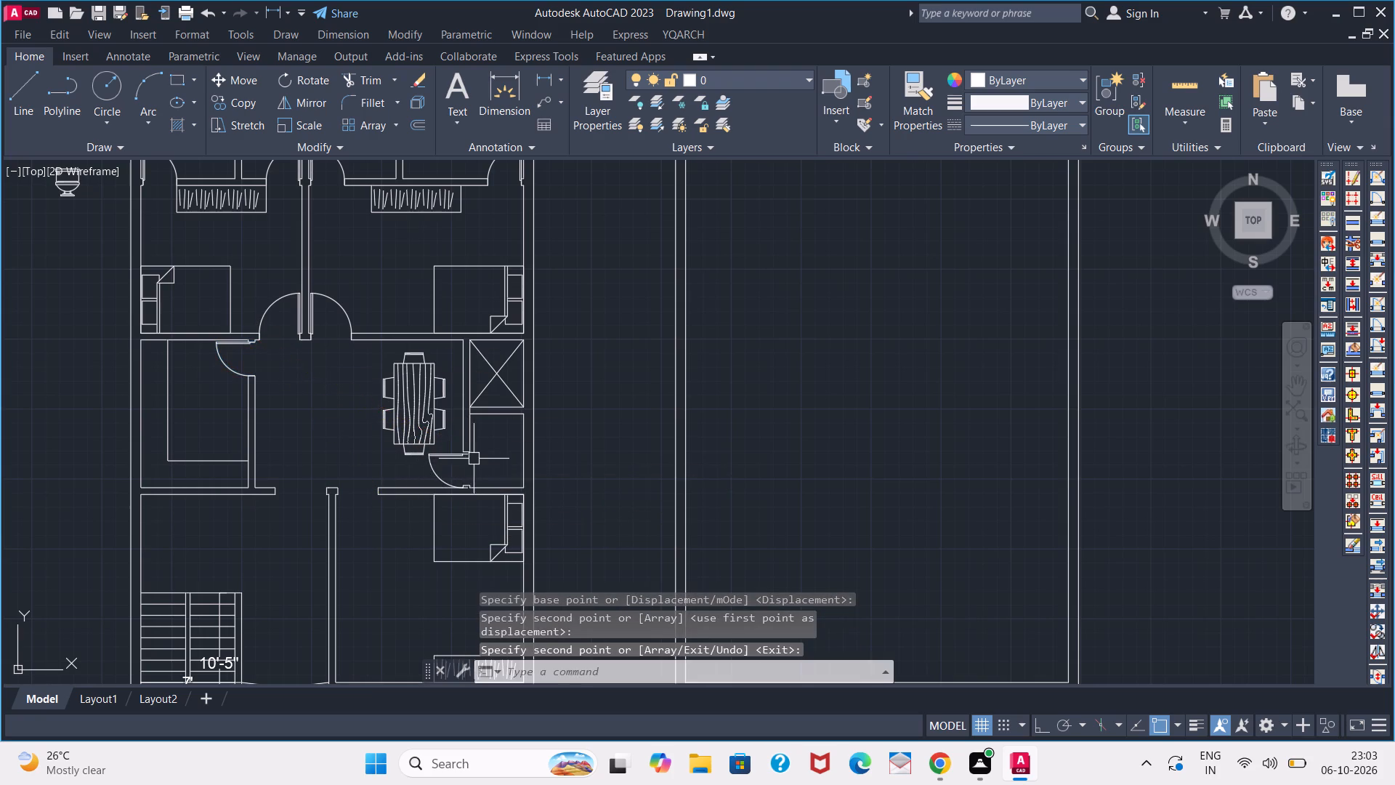
Move the new door copy by its hinge-end corner up against the partition's lower end, aligned with its east edge.
scroll(466, 456, up, 5)
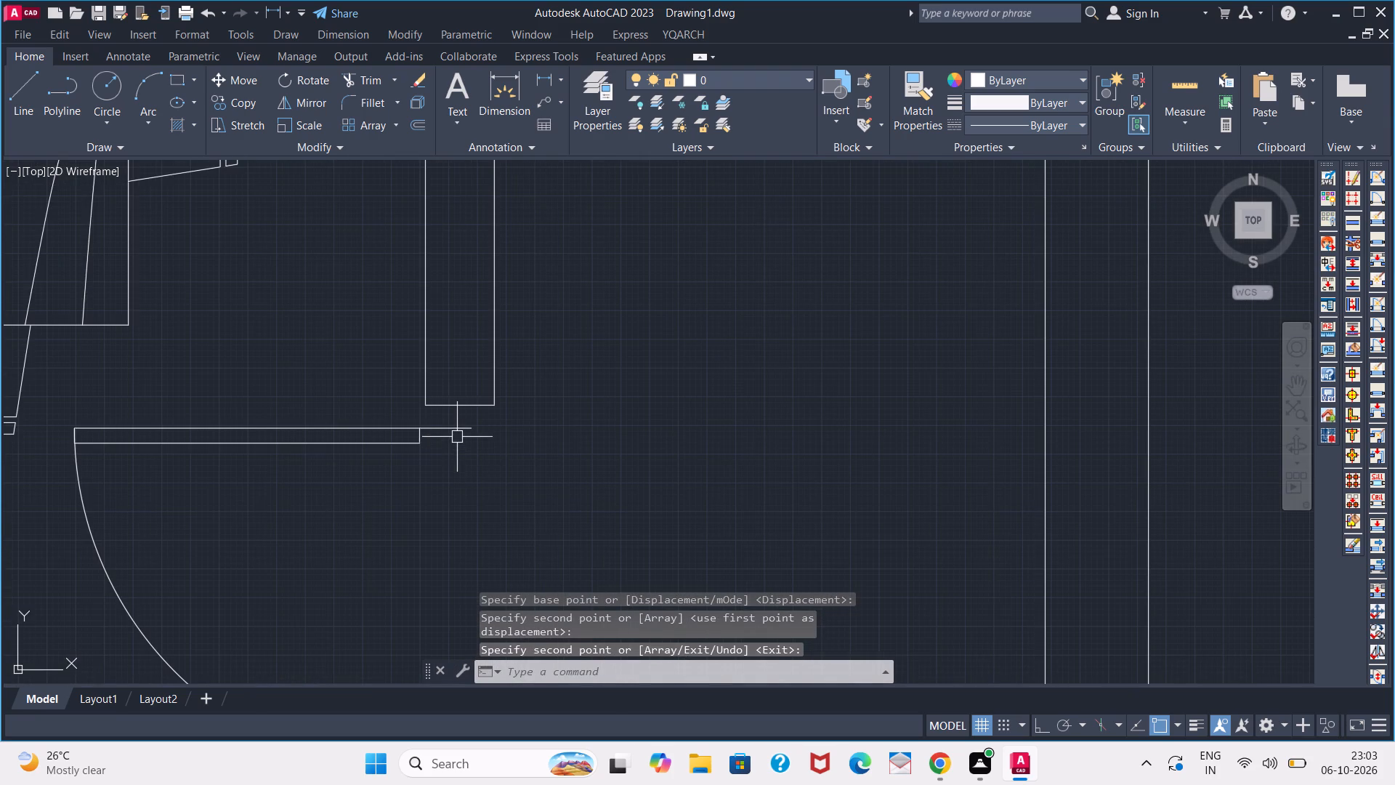
click(458, 432)
key(m)
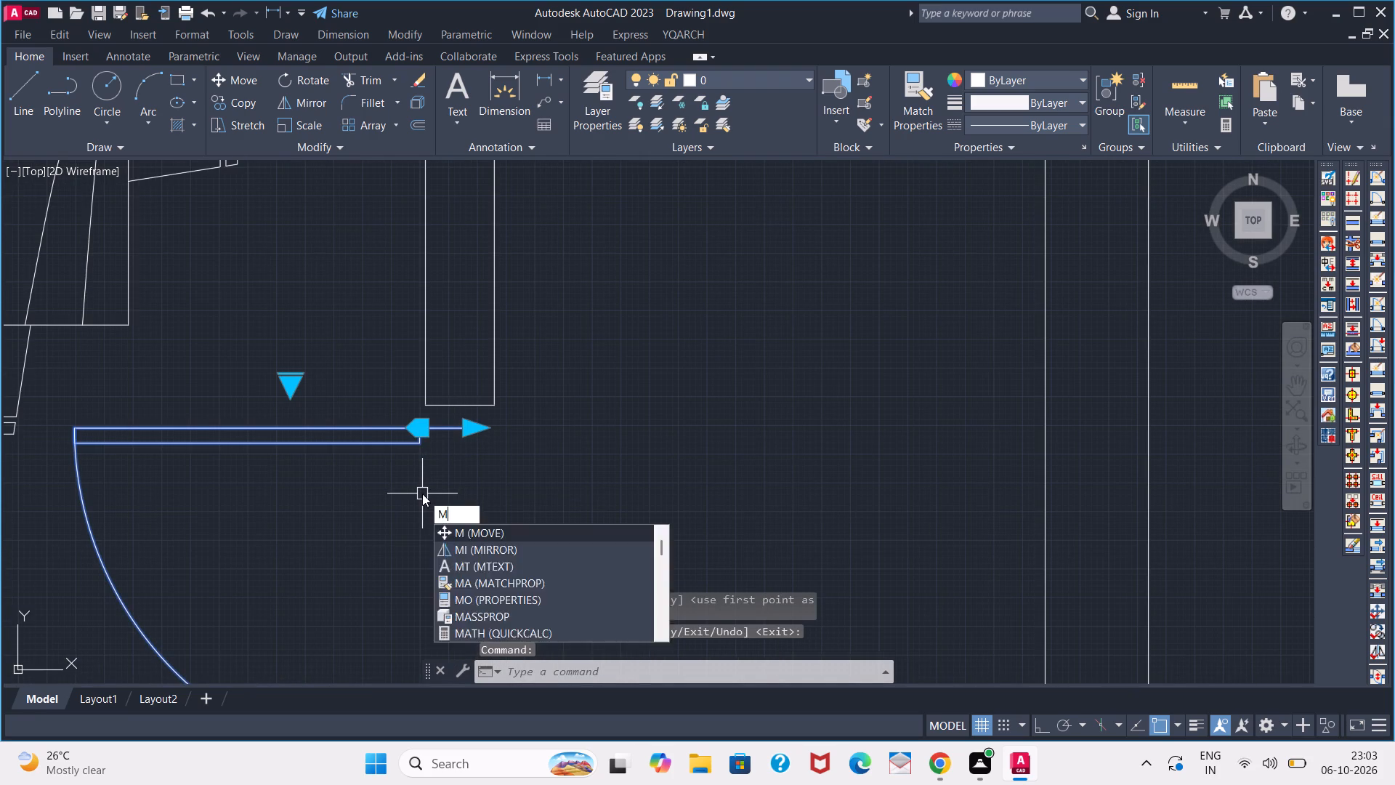
key(Return)
click(467, 435)
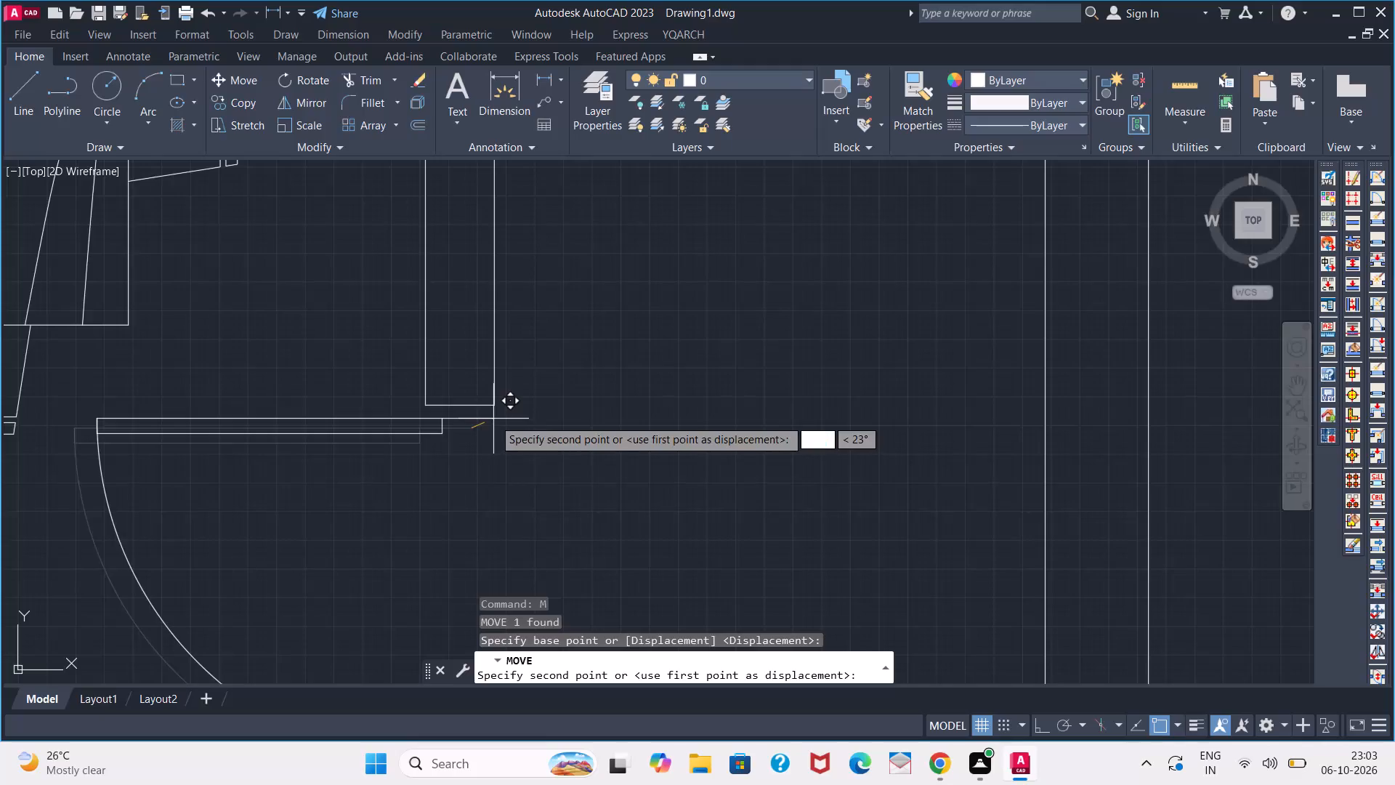
click(493, 415)
Flip the door in both directions so it hinges at the south stub and swings east into the small room.
scroll(485, 473, down, 2)
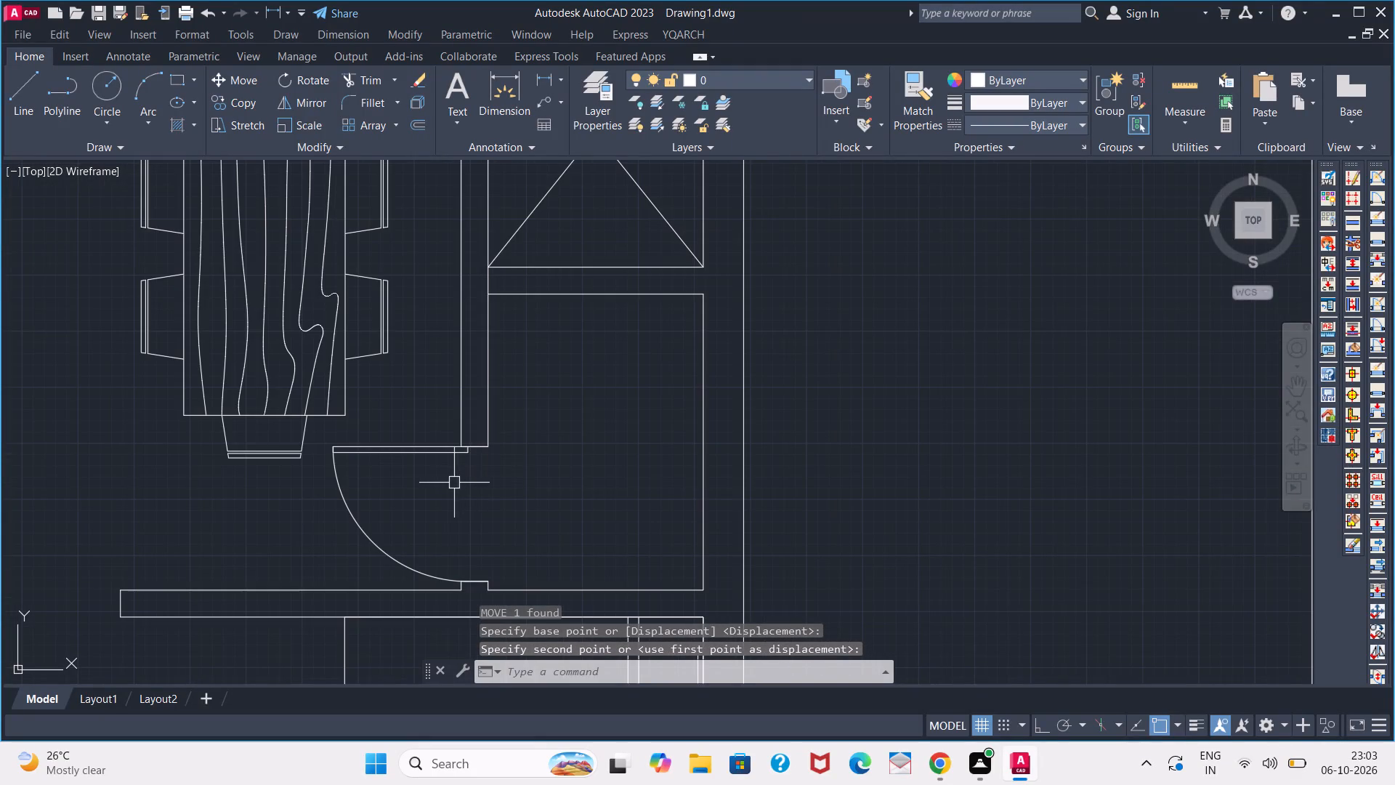
click(429, 454)
click(485, 491)
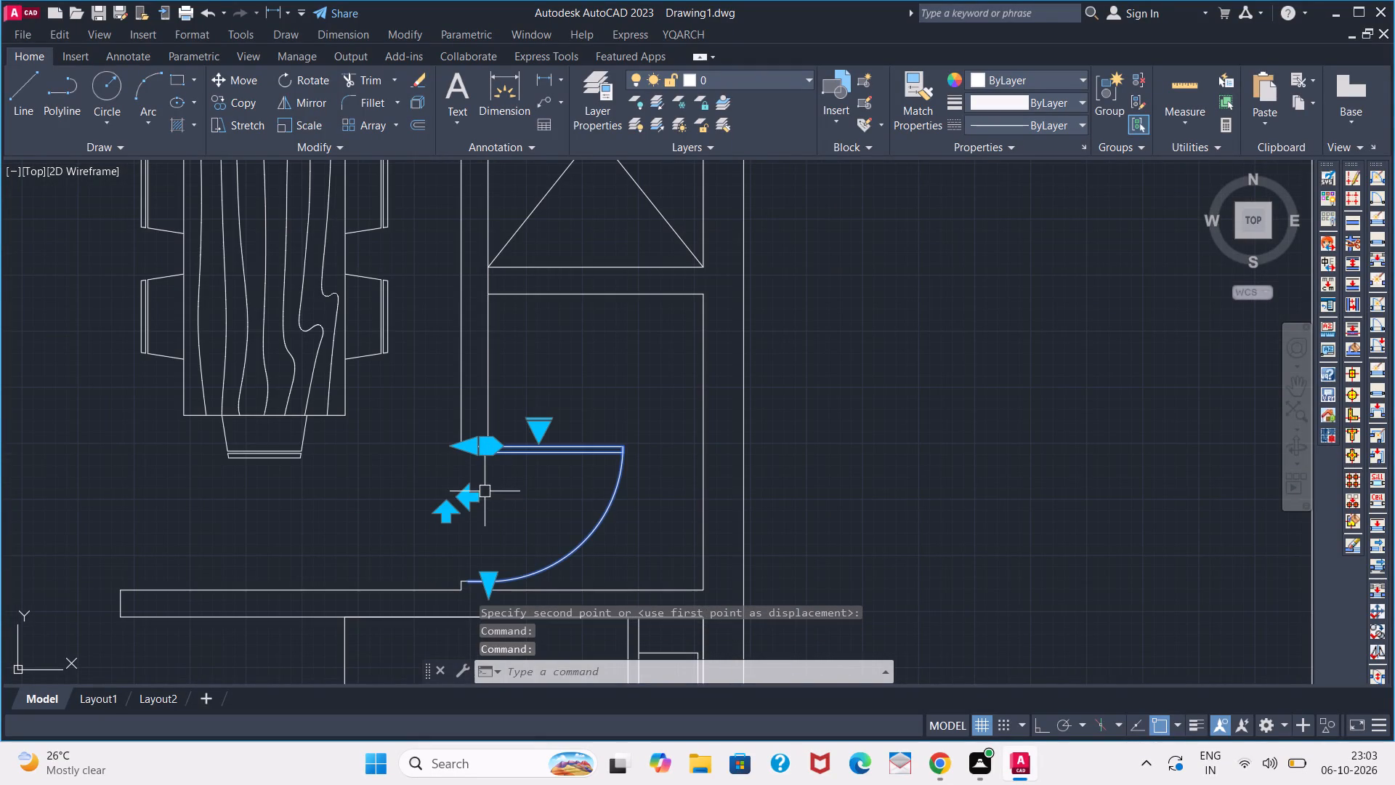
click(445, 511)
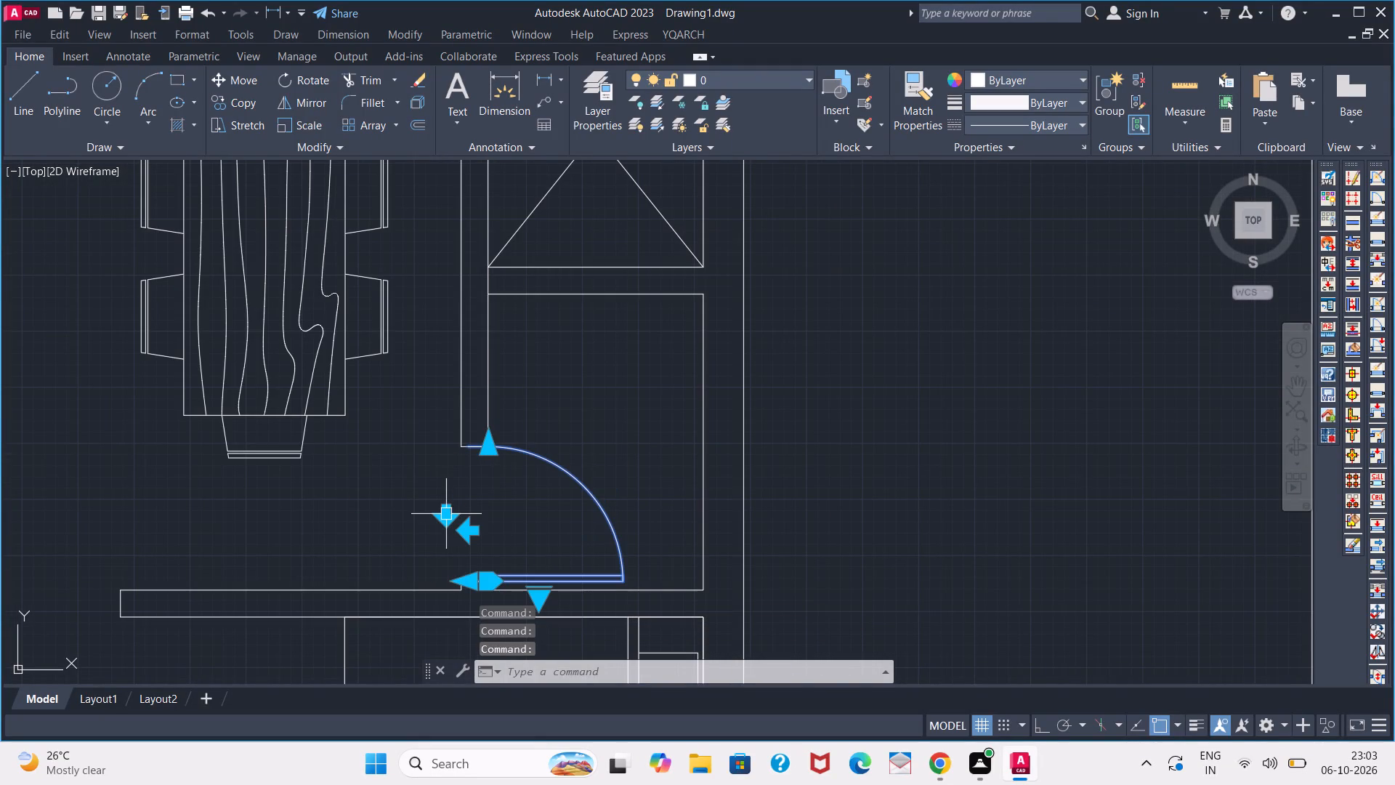
key(Escape)
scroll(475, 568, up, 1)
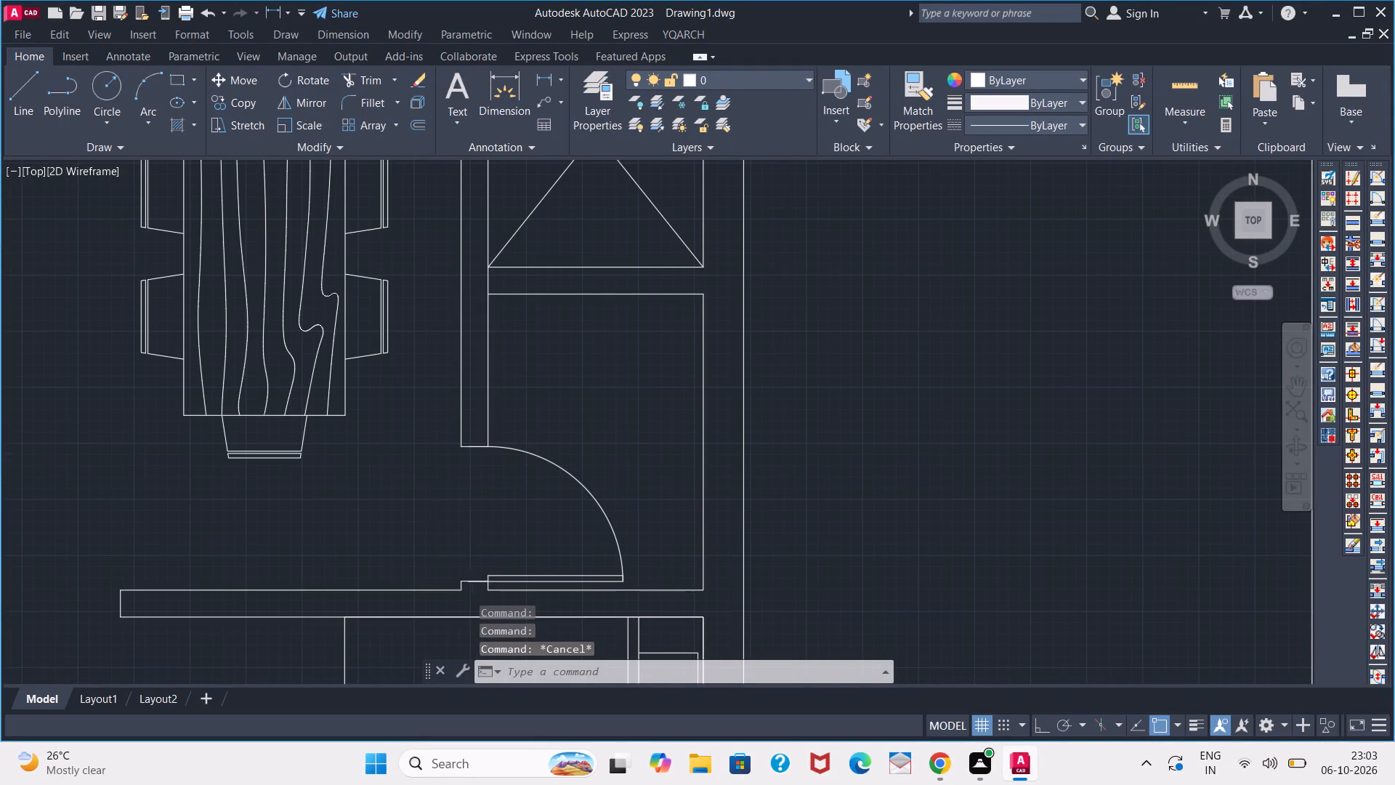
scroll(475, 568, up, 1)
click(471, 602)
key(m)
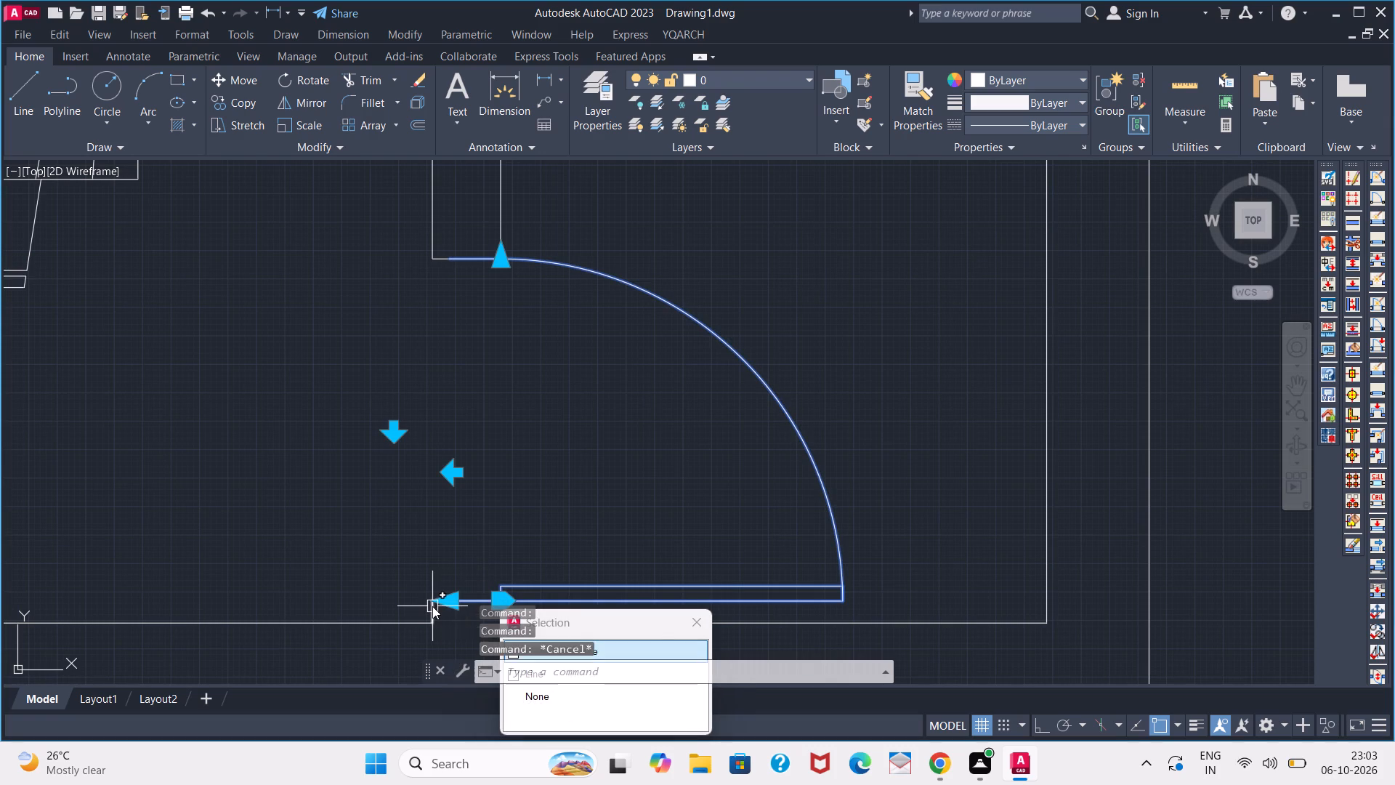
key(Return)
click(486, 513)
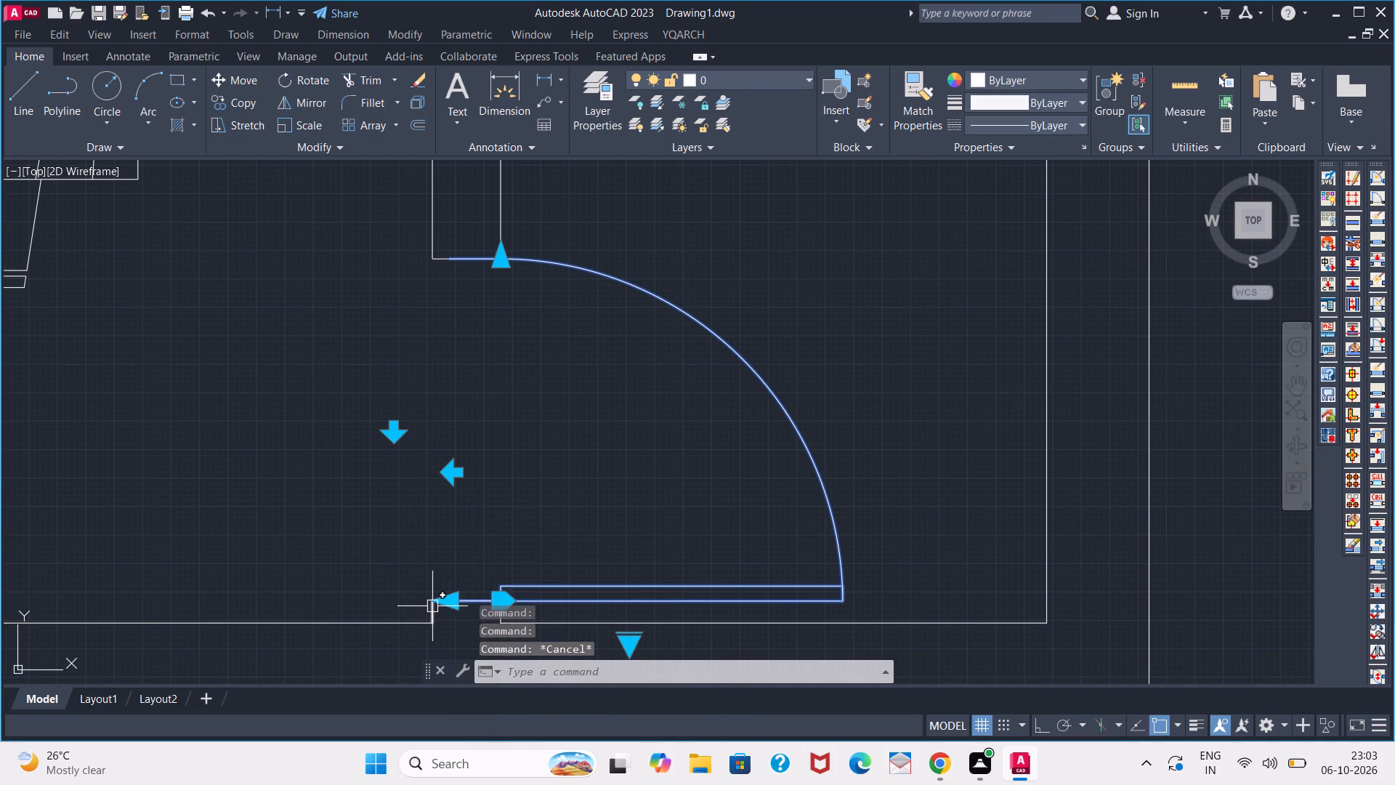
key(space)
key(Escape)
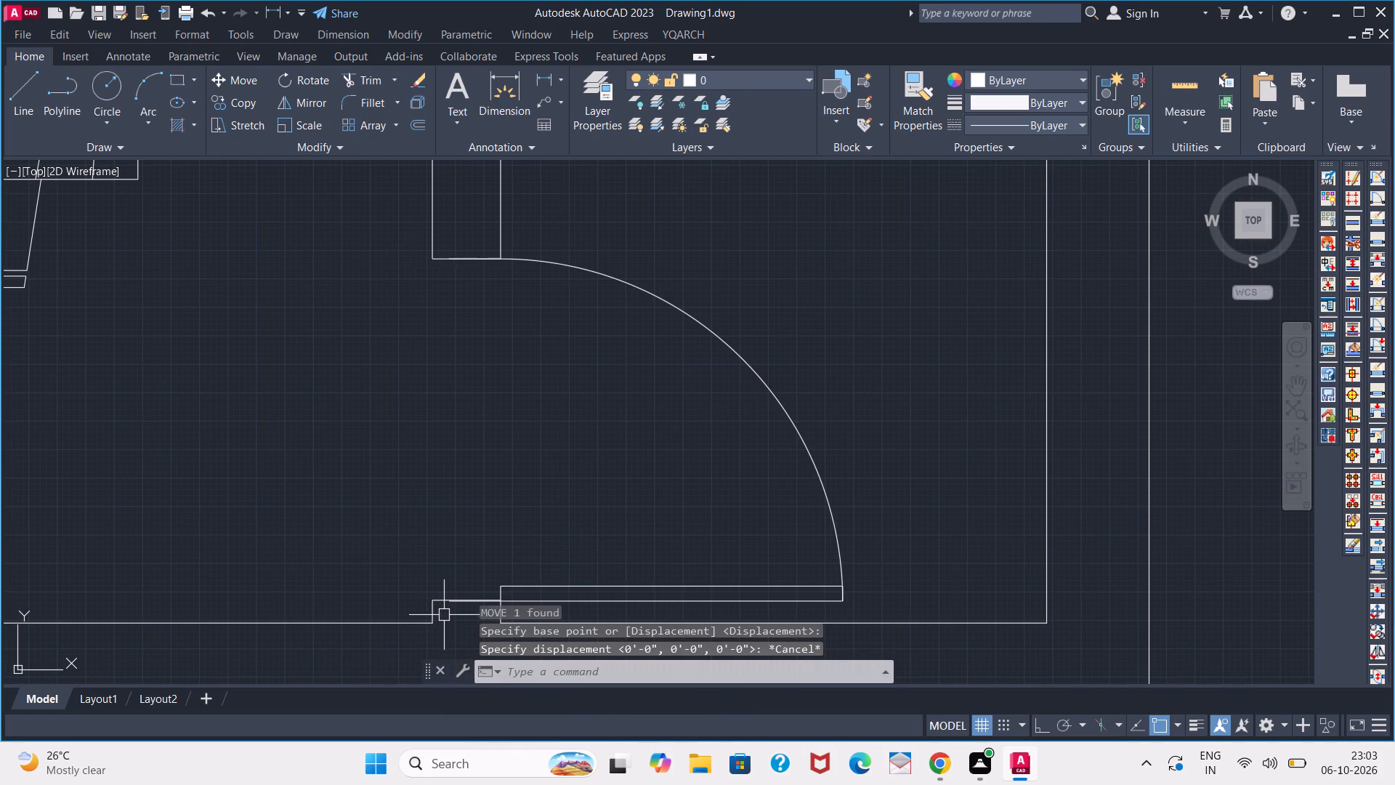
Move the flipped door west by its lower corner so it reaches the west edge of the south stub.
click(513, 581)
key(m)
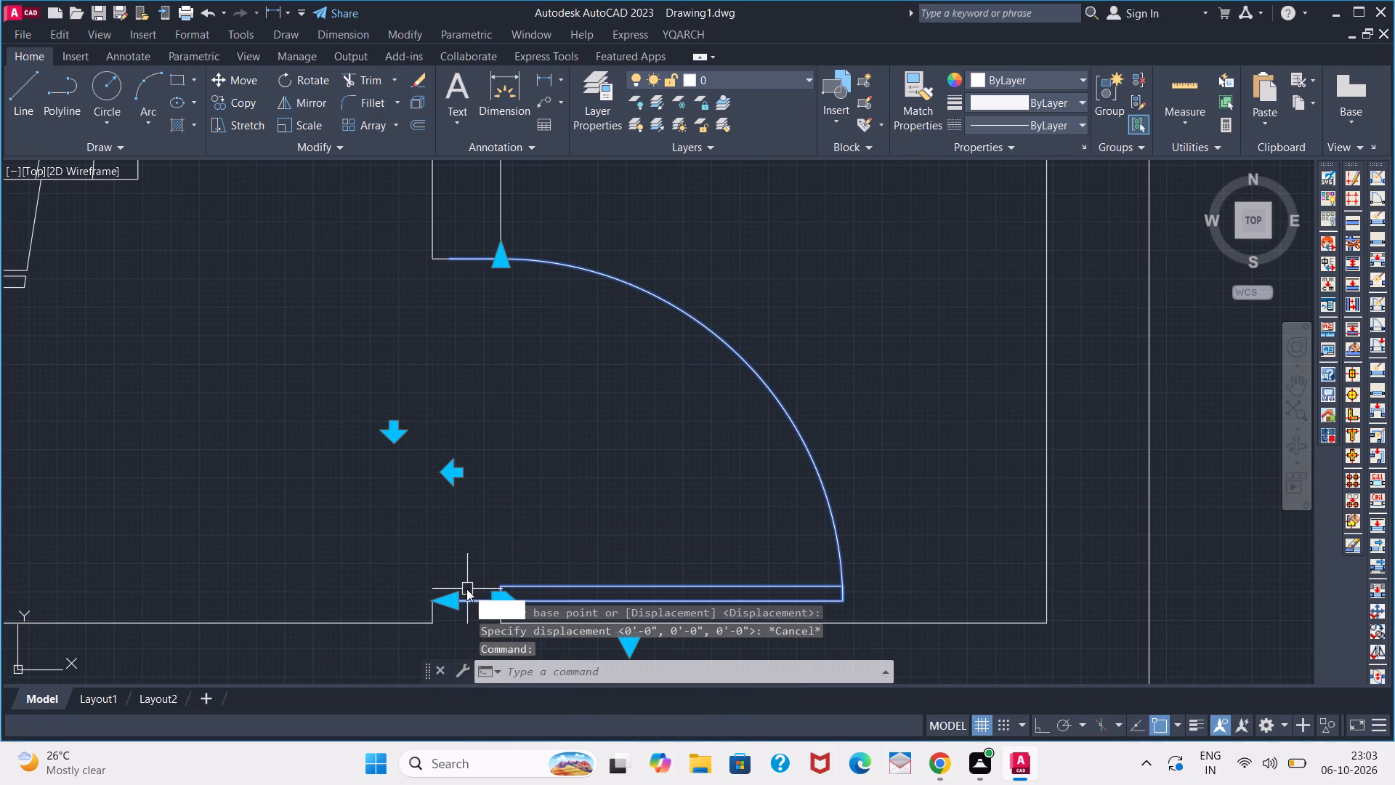
key(Return)
scroll(452, 612, up, 3)
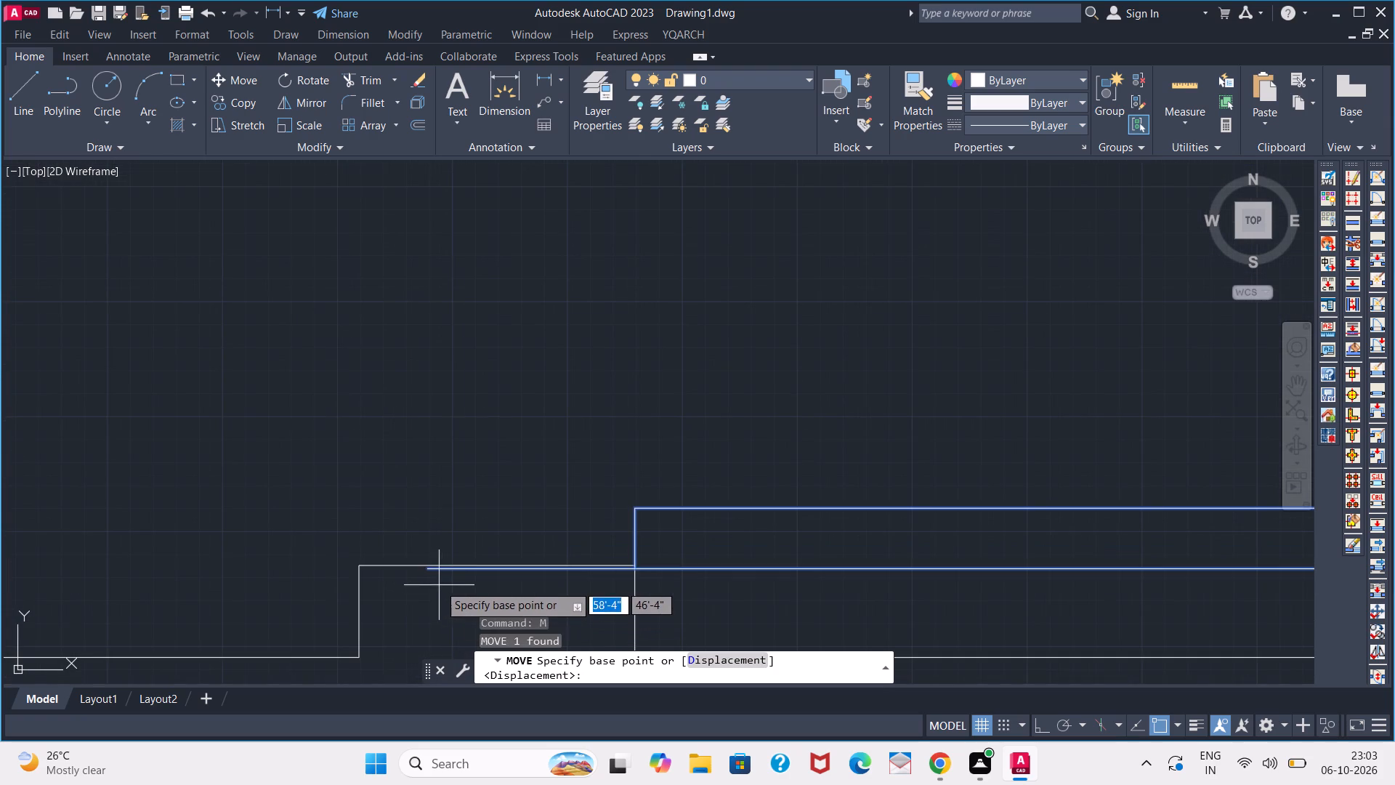
click(431, 577)
click(368, 568)
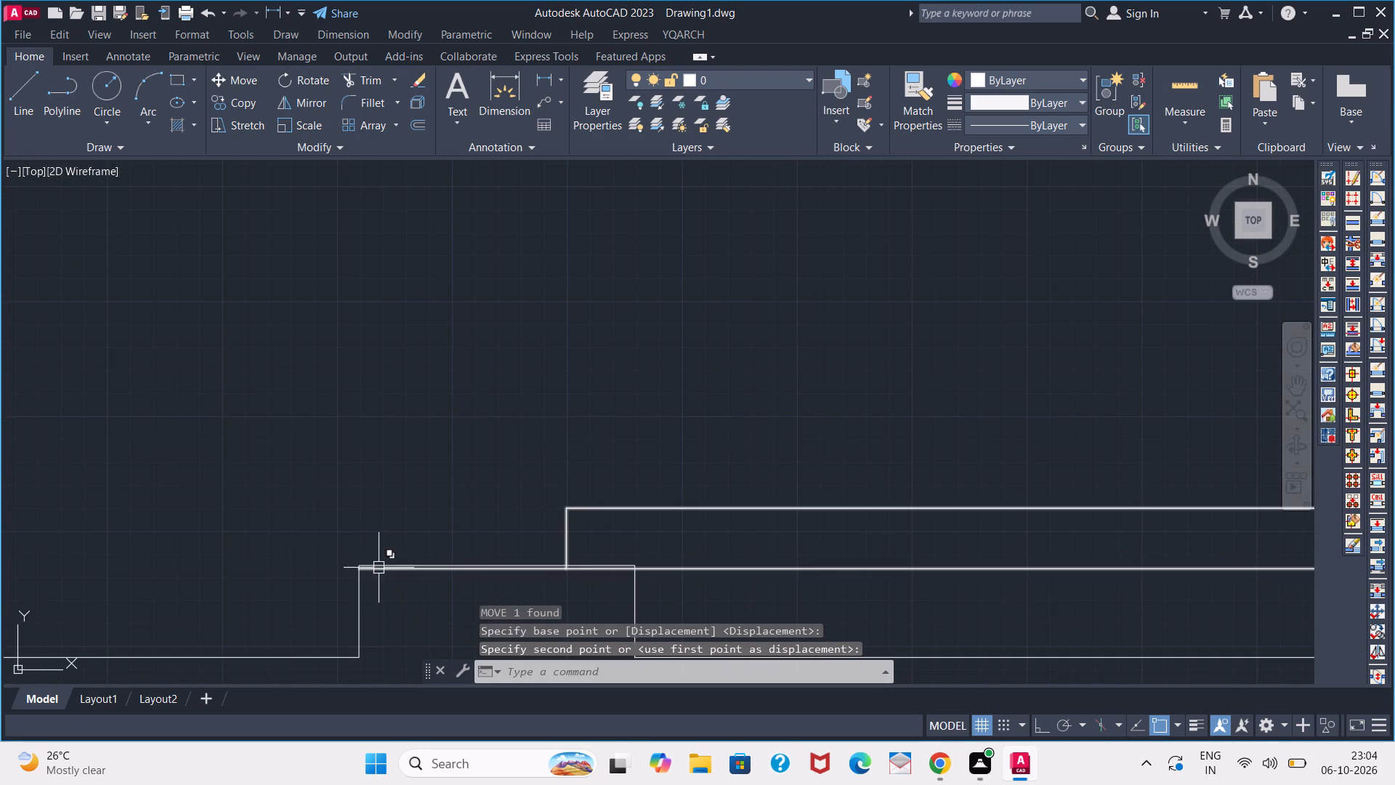
Move the same door again by its lower west corner exactly onto the stub's top west corner.
scroll(366, 581, up, 1)
key(m)
key(Return)
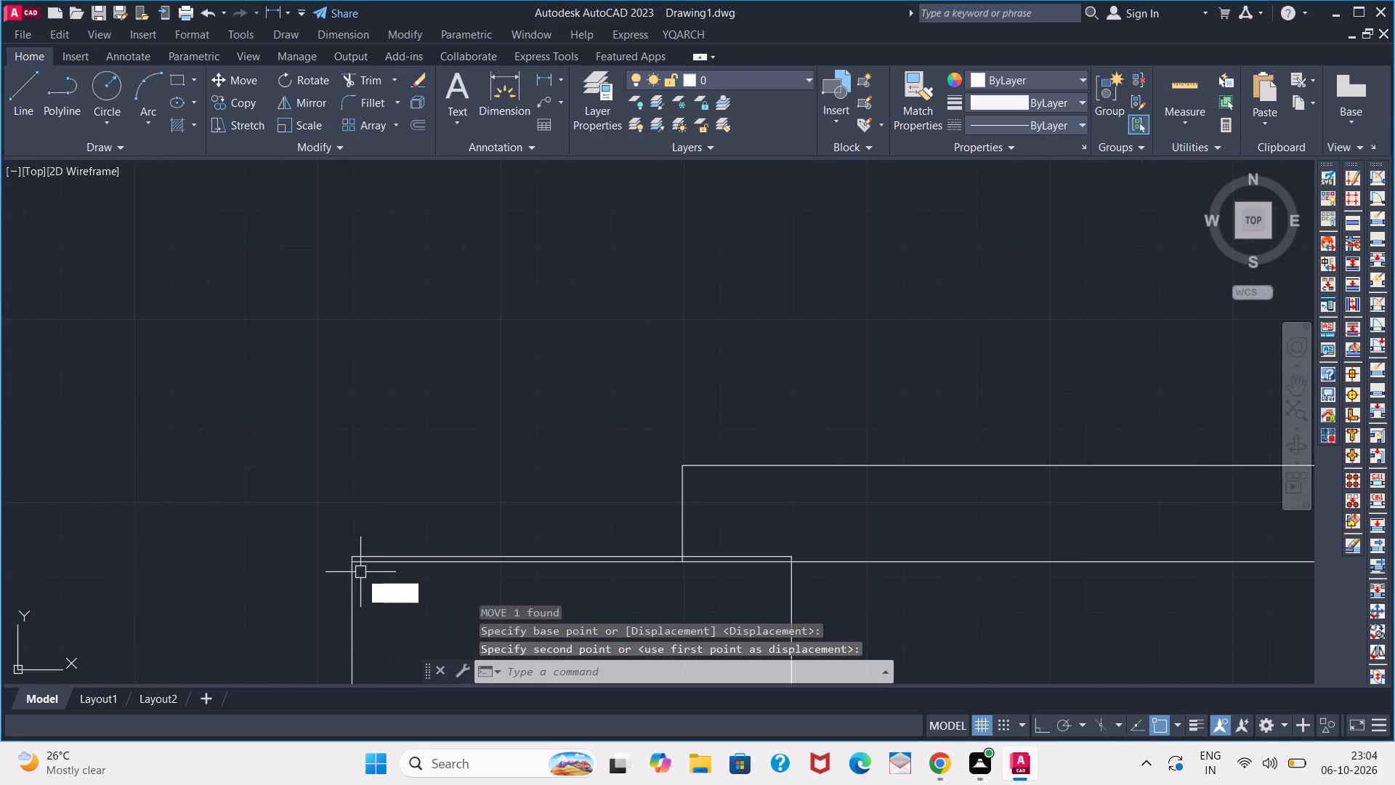
click(357, 566)
key(space)
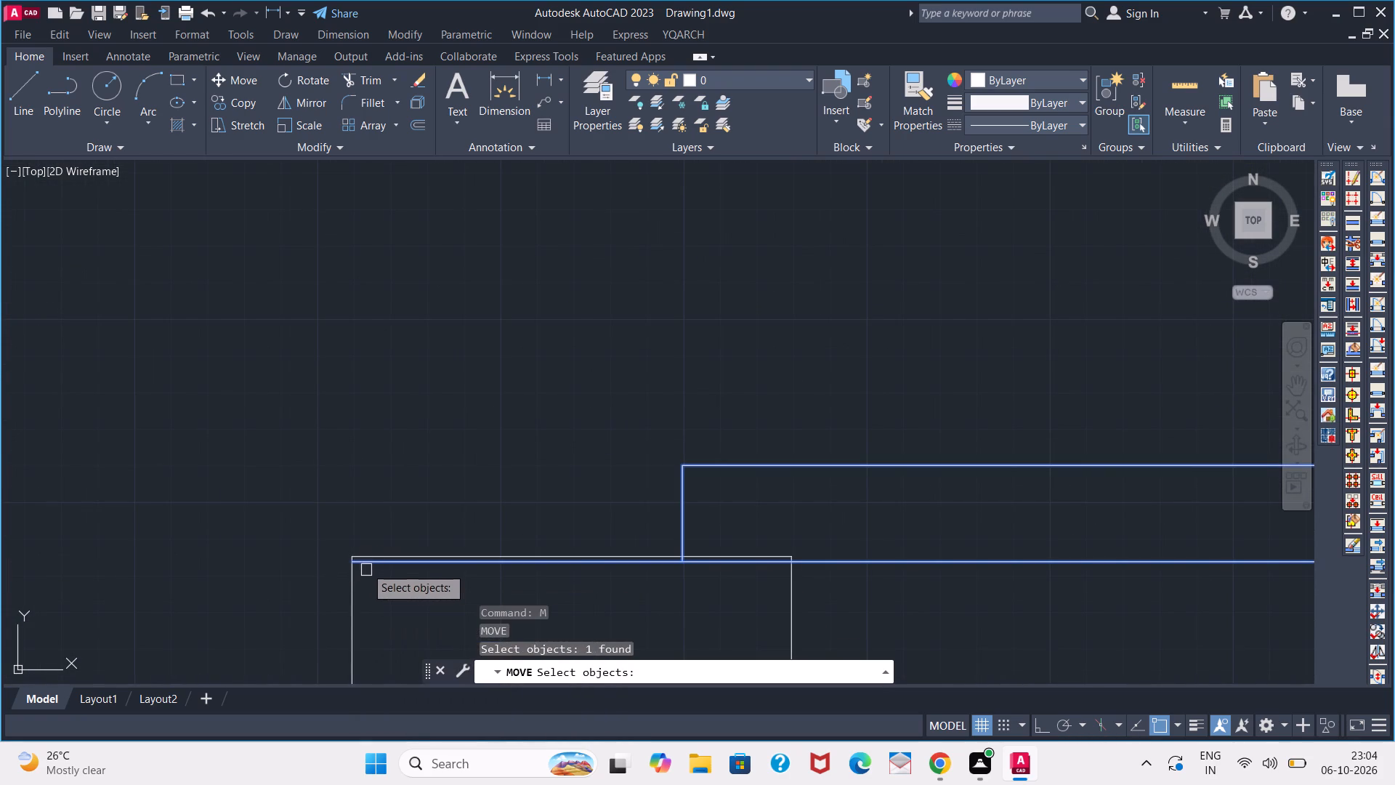
key(space)
click(363, 565)
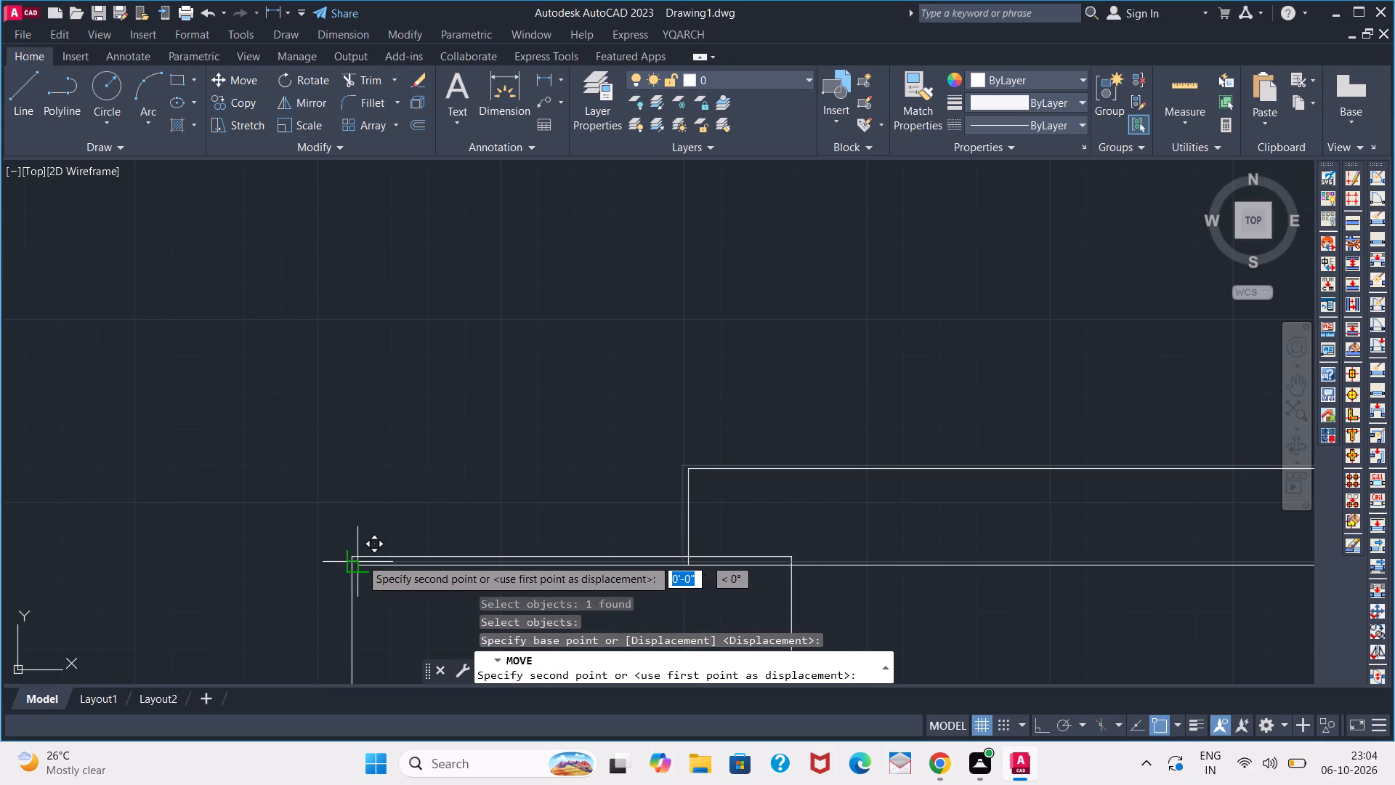
click(351, 555)
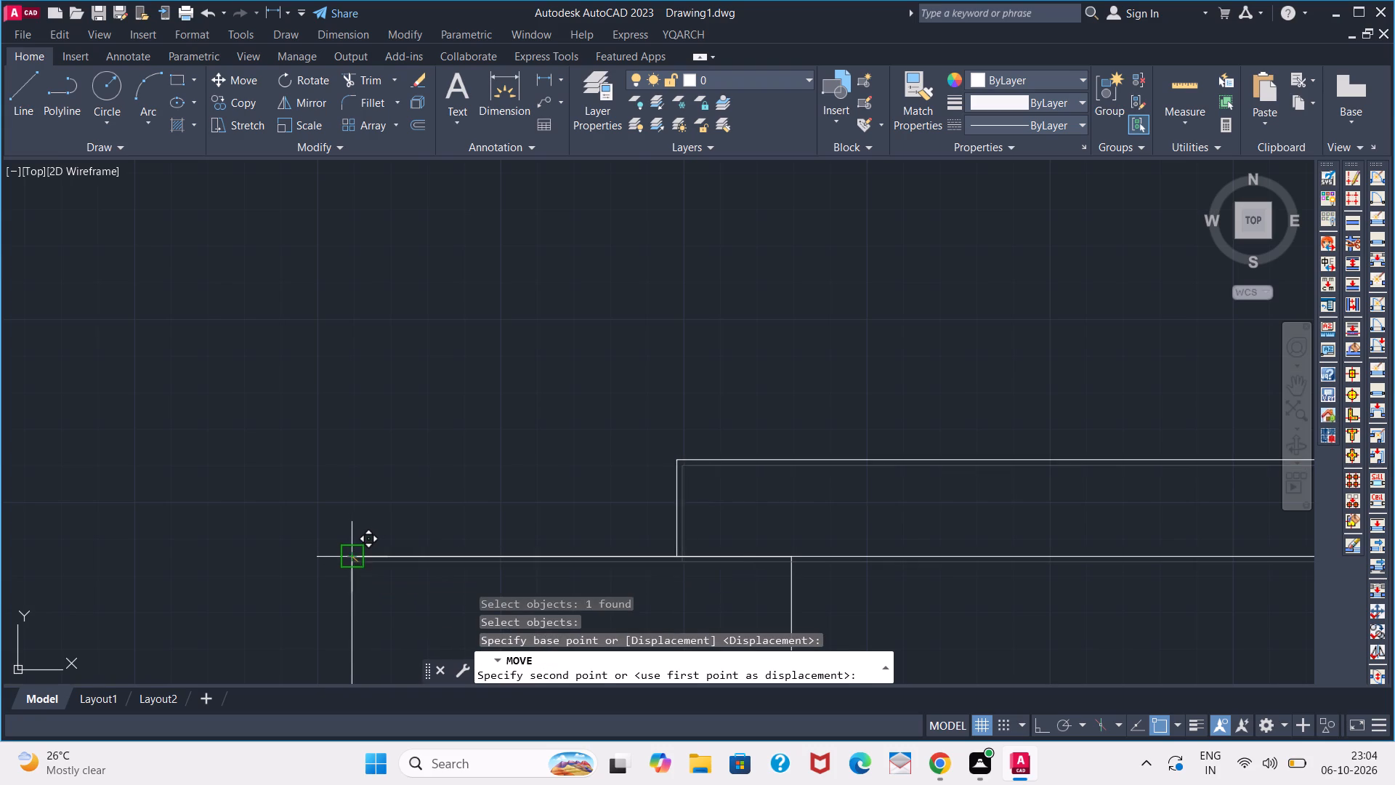
key(space)
scroll(368, 550, down, 4)
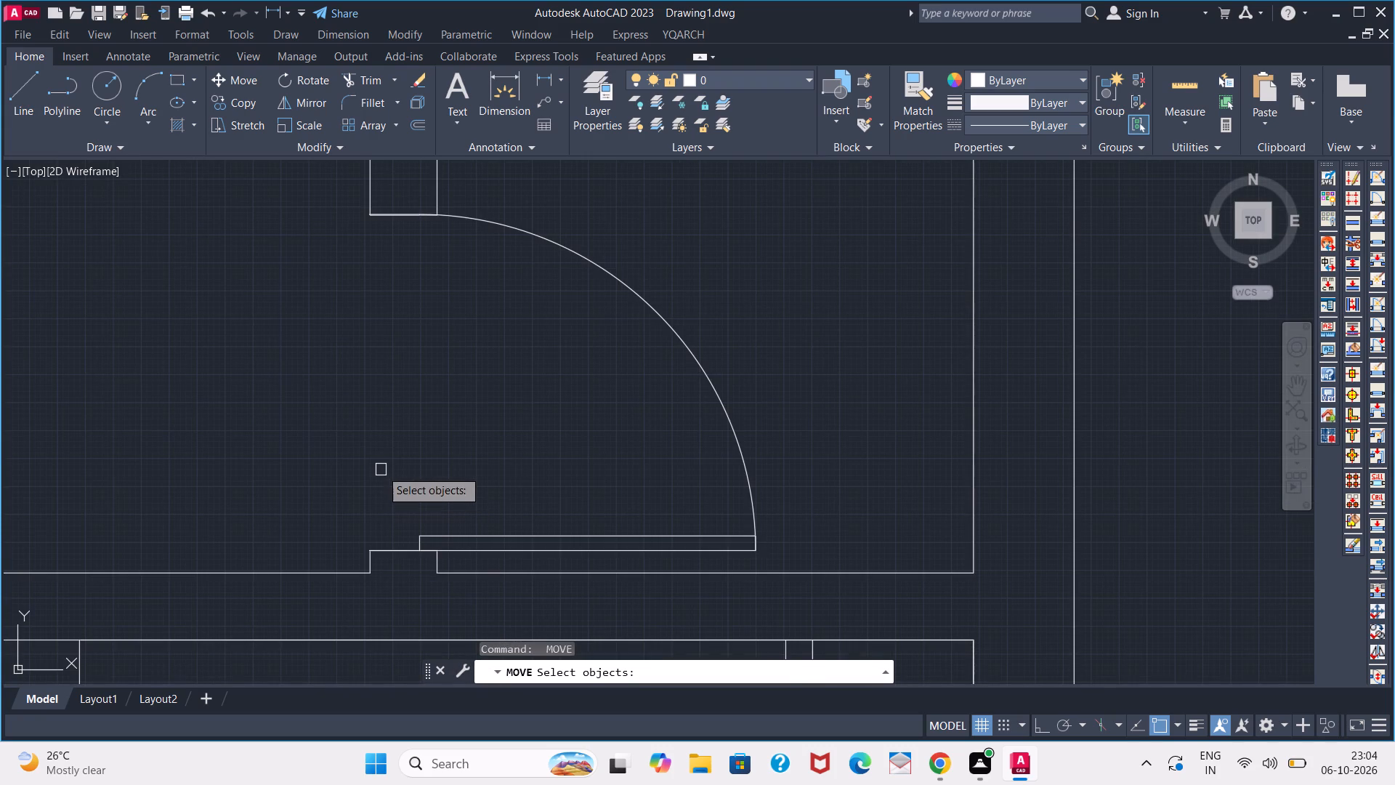
key(space)
scroll(379, 471, down, 4)
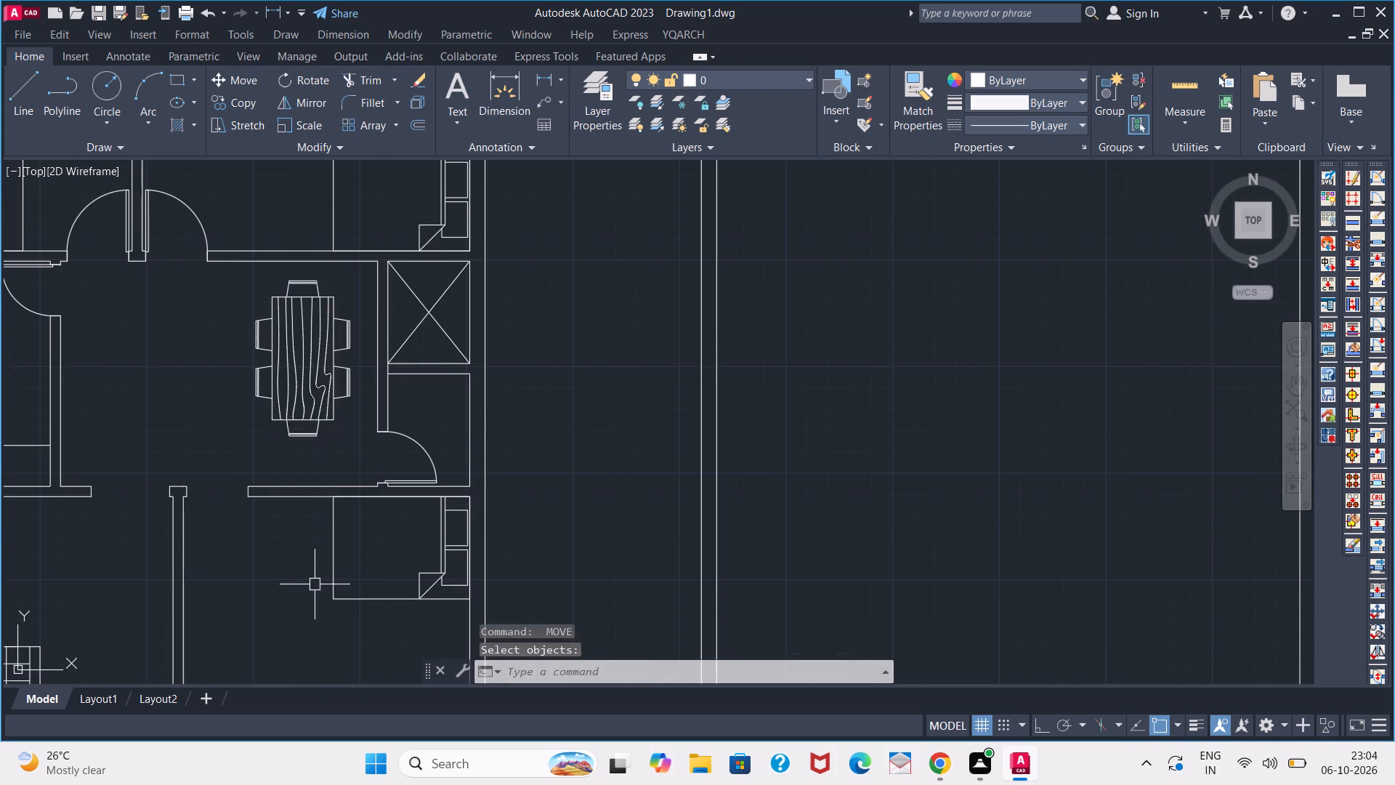
Mirror the bedroom door just east of the central partition about a horizontal line through the dining area, keeping the original.
middle_drag(313, 584, 416, 515)
scroll(415, 515, down, 4)
scroll(383, 474, up, 1)
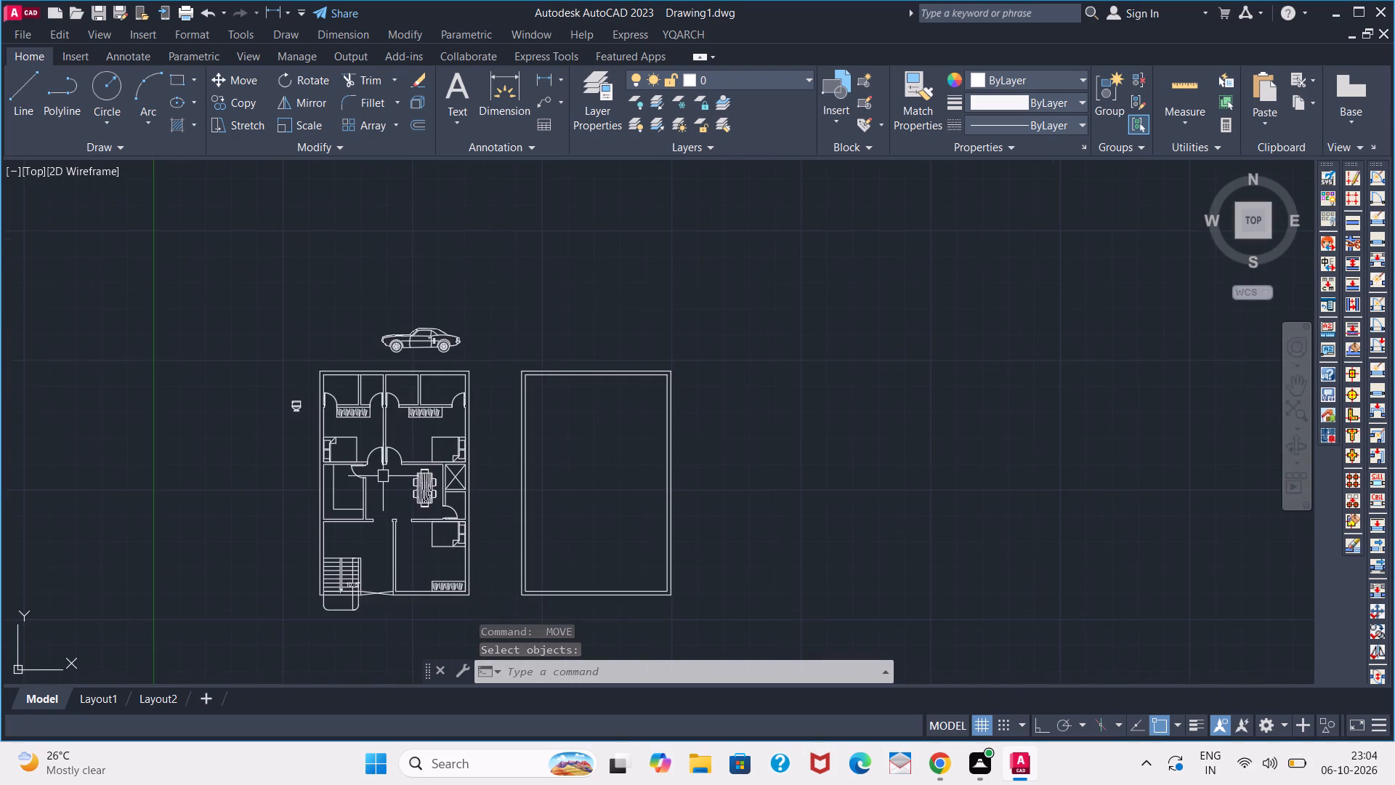
scroll(384, 483, up, 2)
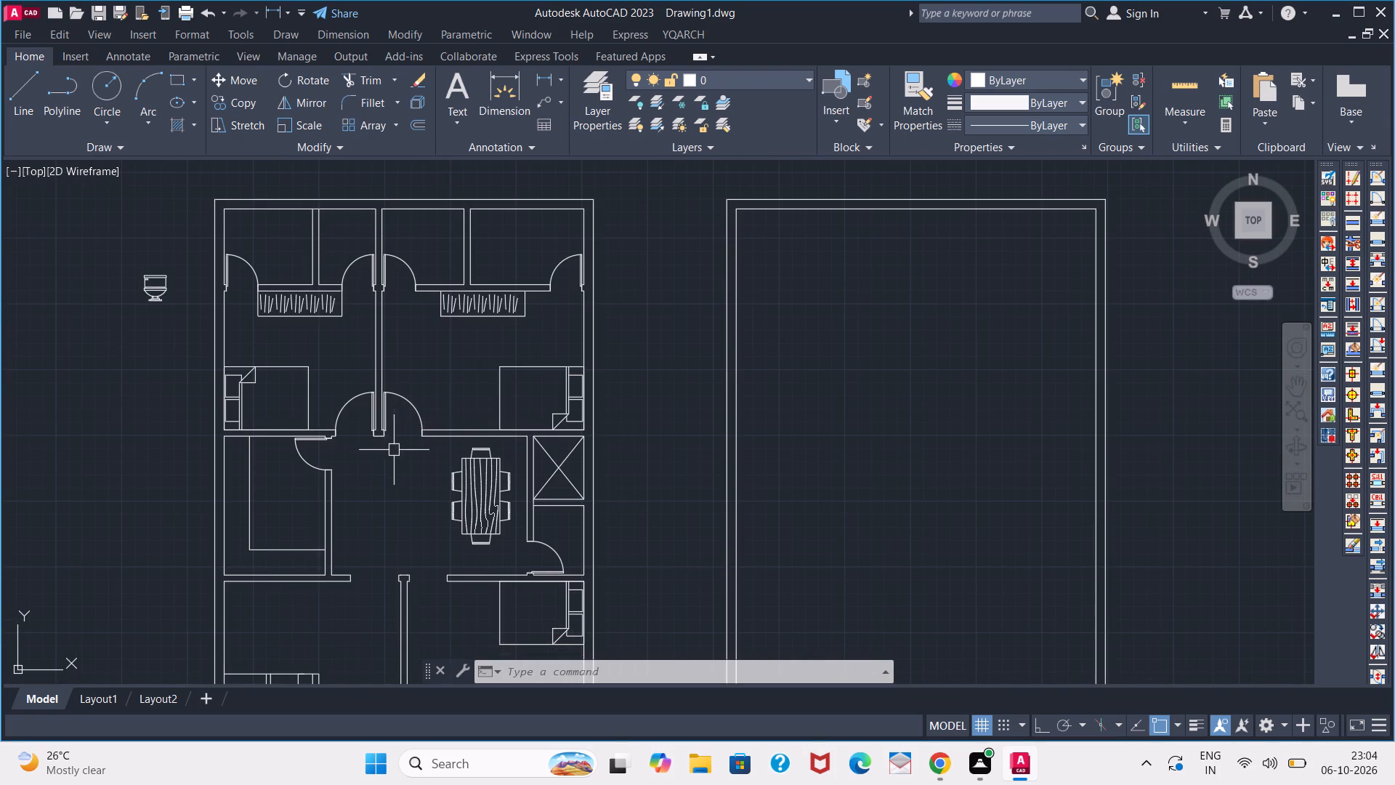
click(408, 392)
text(MI)
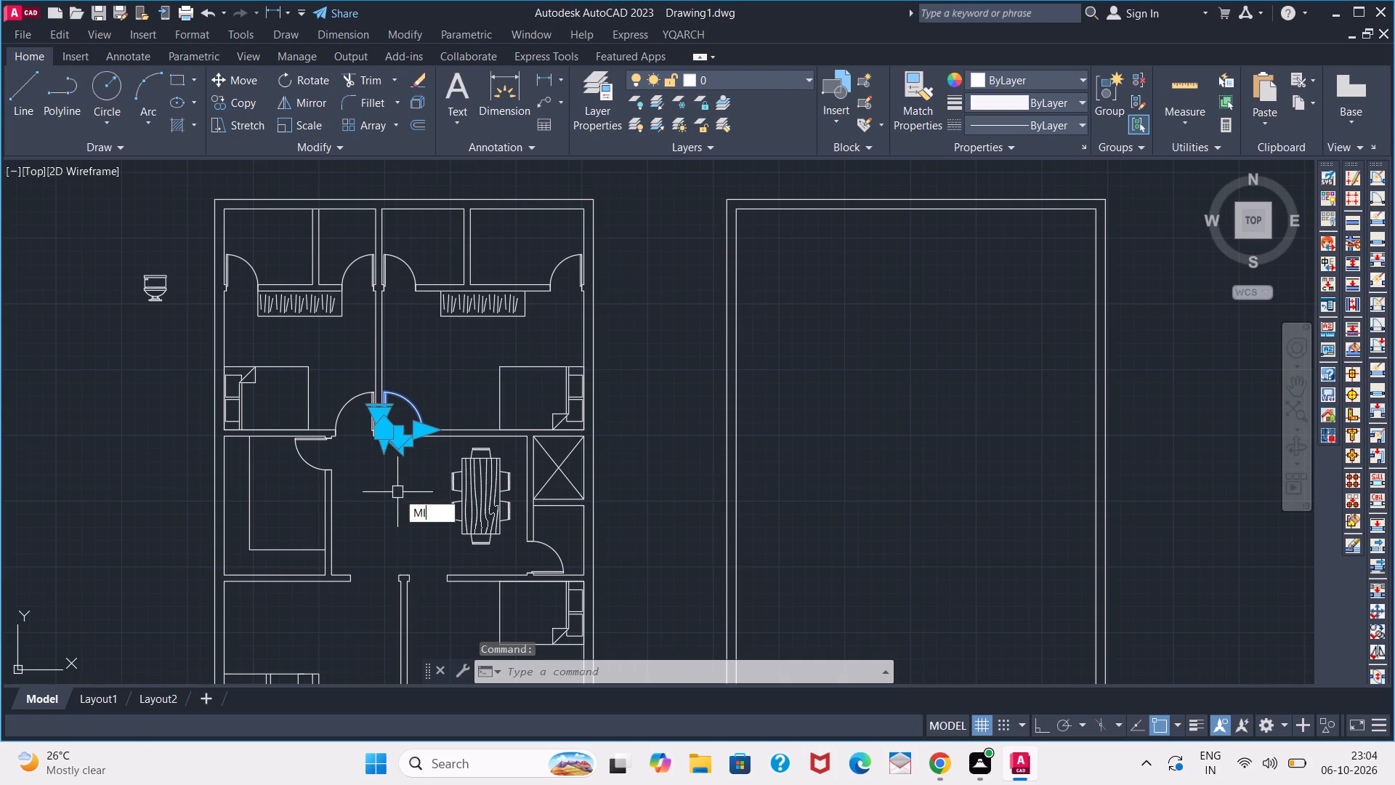
key(Return)
click(377, 515)
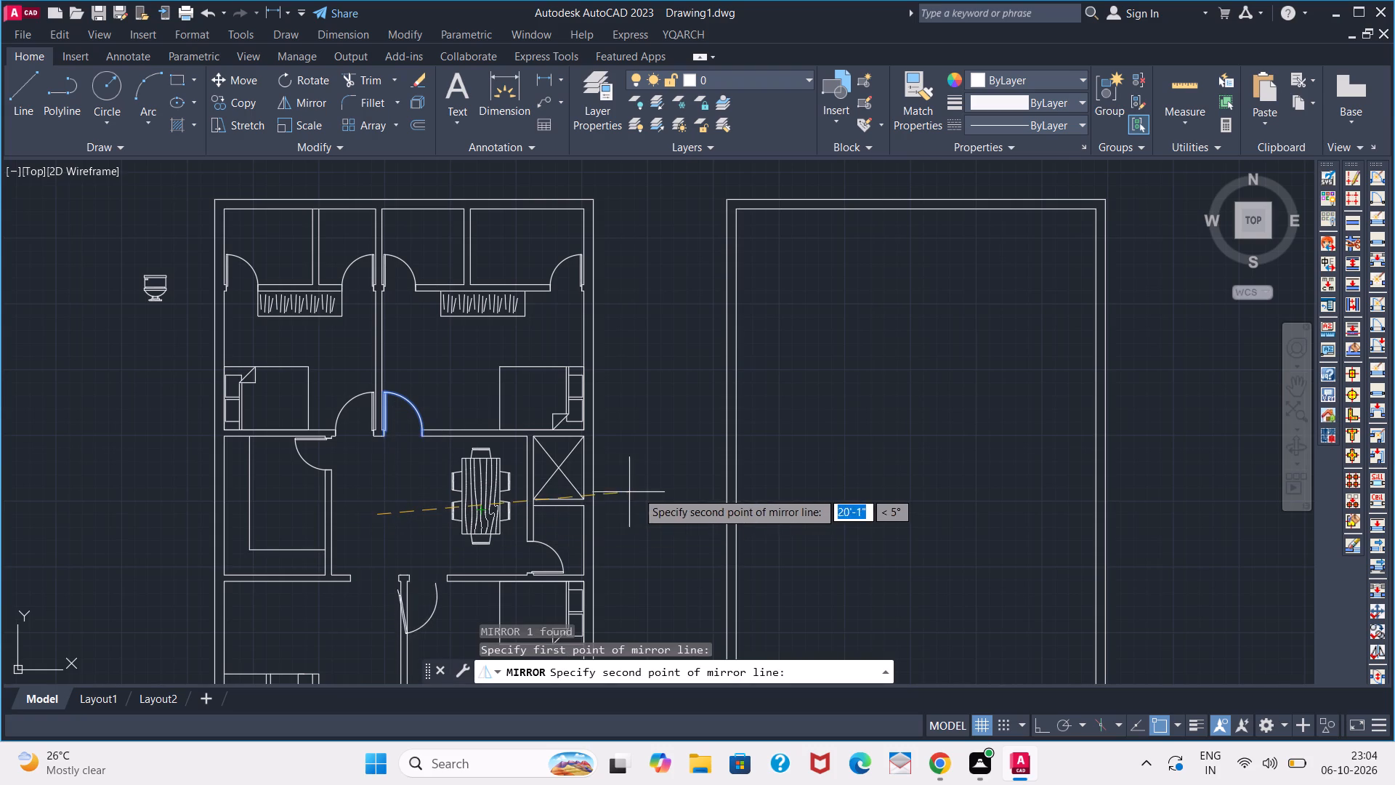
click(1044, 728)
click(914, 595)
key(space)
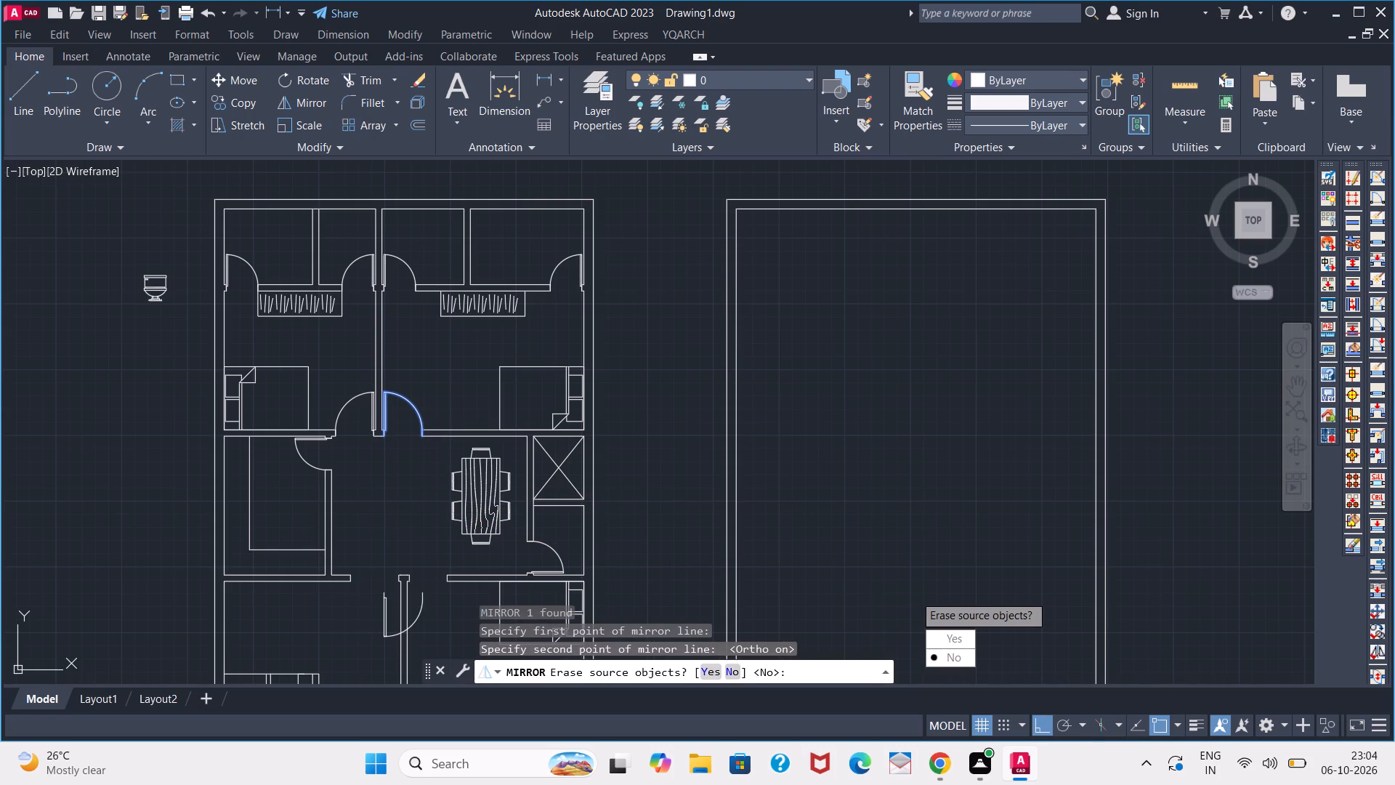
Move the mirrored door by its hinge-end corner onto the top east corner of the lower partition's head, into the south bedroom opening.
click(387, 595)
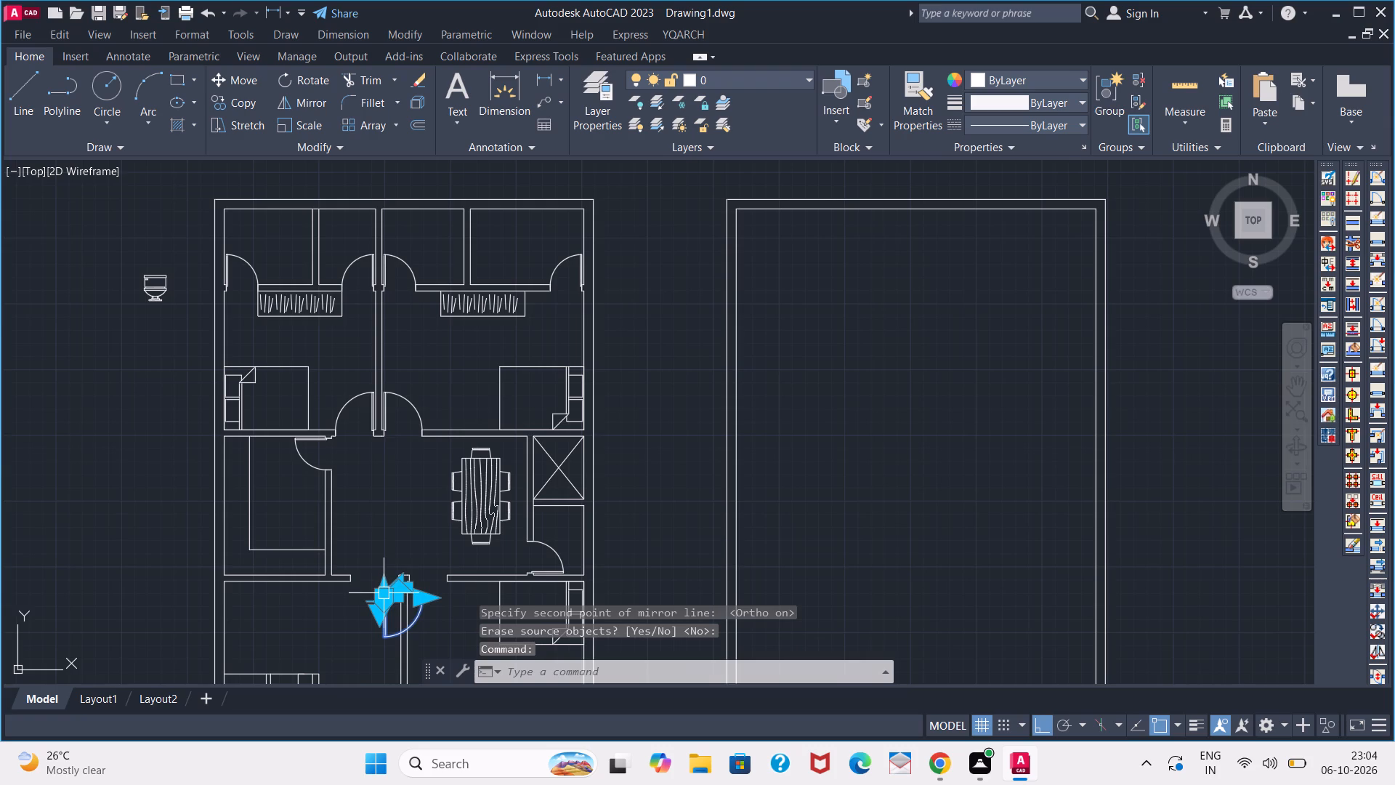
key(m)
key(Return)
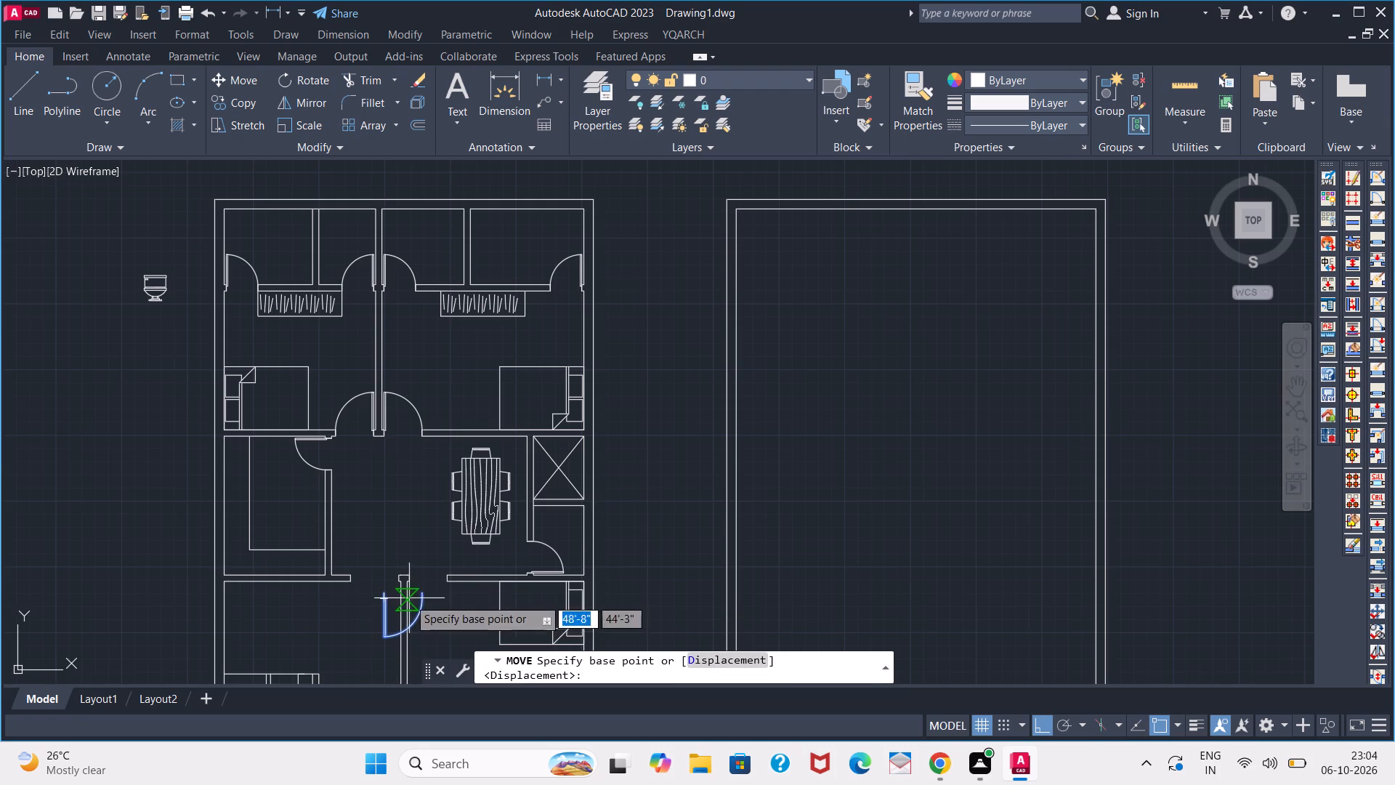
click(1042, 725)
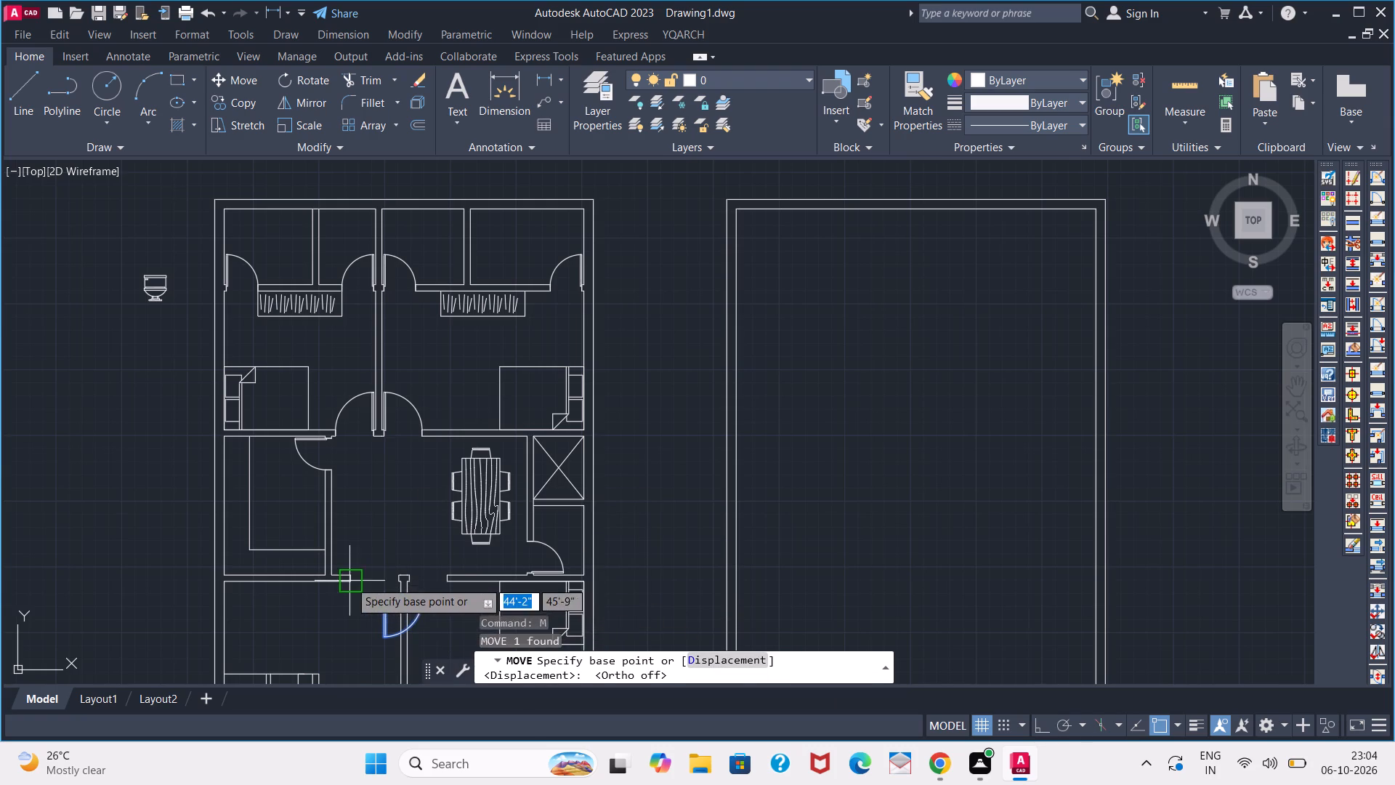
scroll(351, 579, up, 3)
click(418, 611)
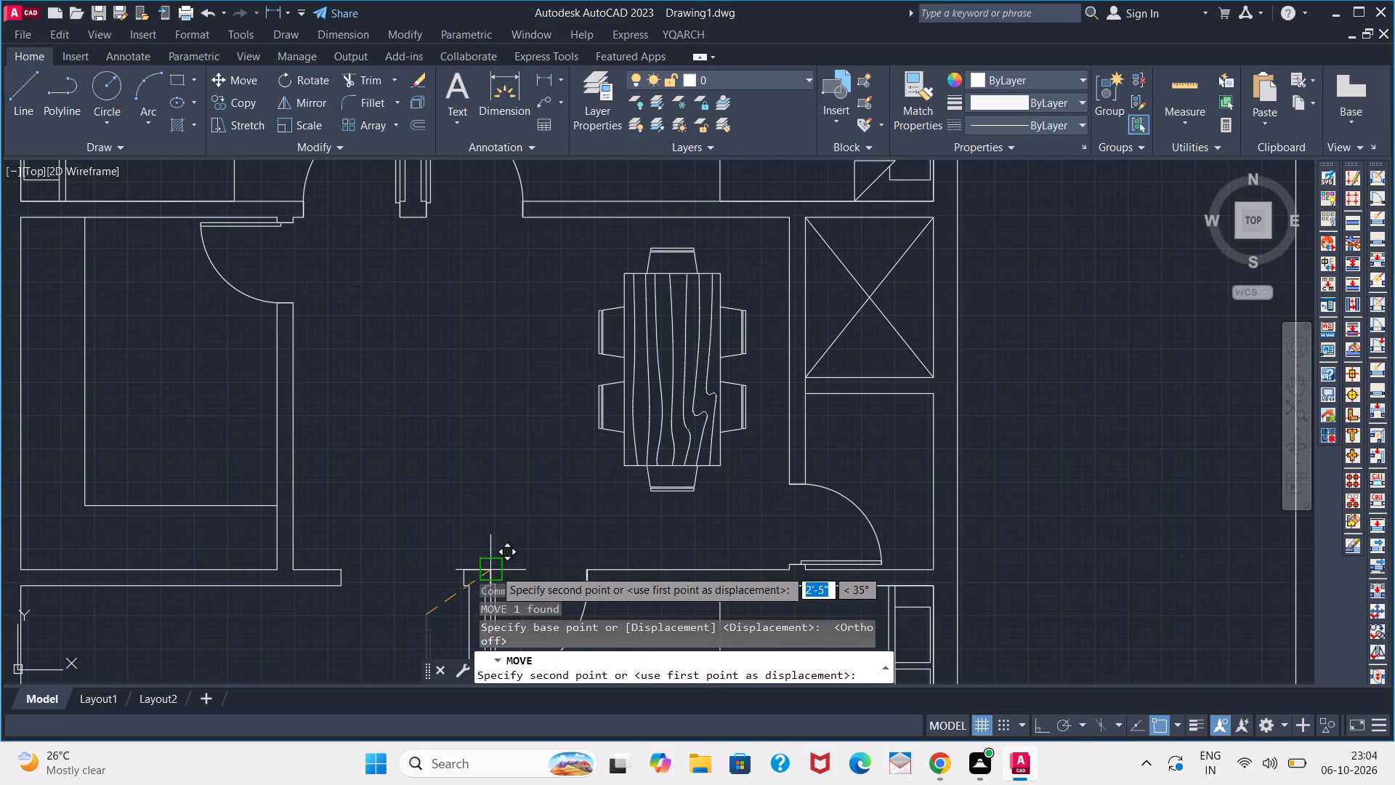
click(494, 569)
key(Escape)
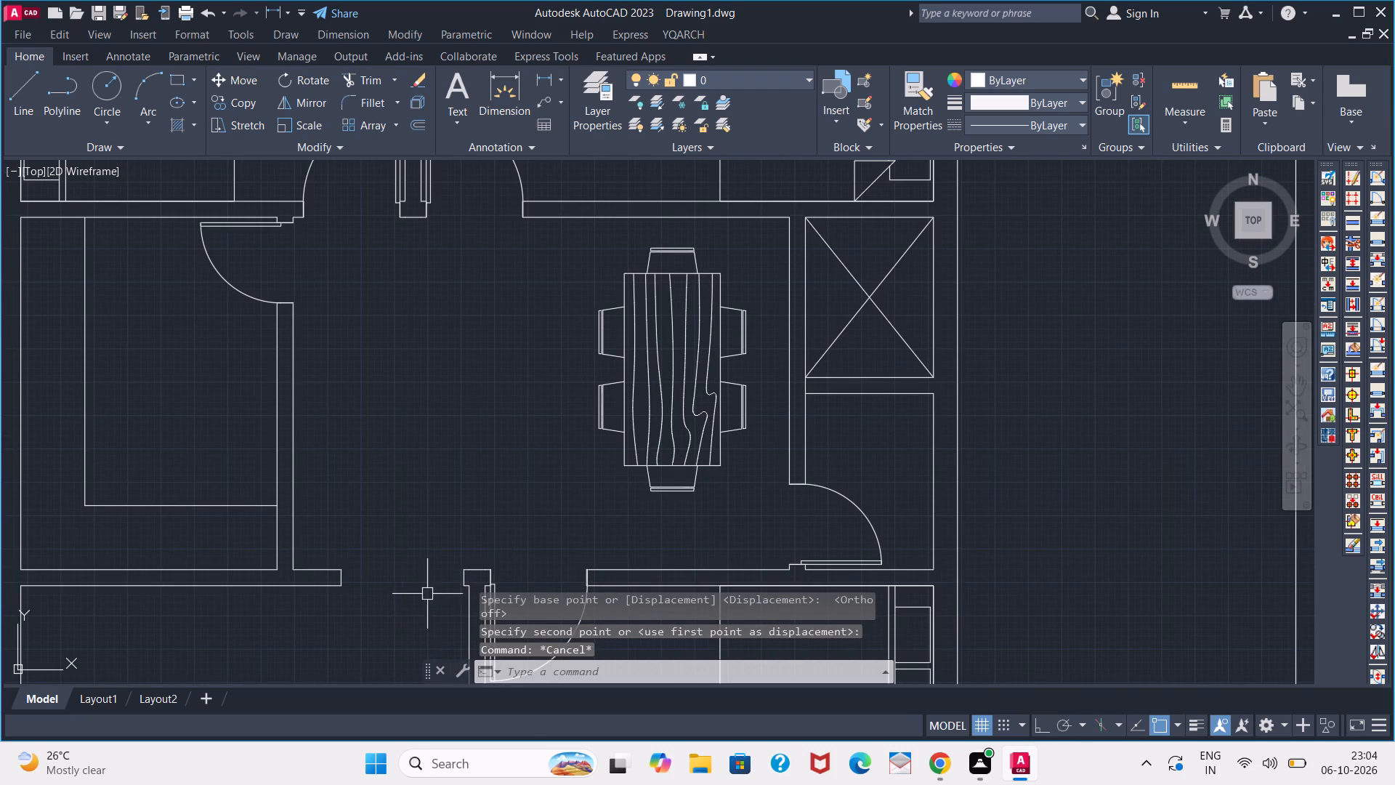
Mirror the bedroom door just west of the central partition about a horizontal line through the hall, keeping the original.
scroll(489, 563, down, 2)
scroll(532, 496, down, 2)
middle_drag(504, 518, 596, 461)
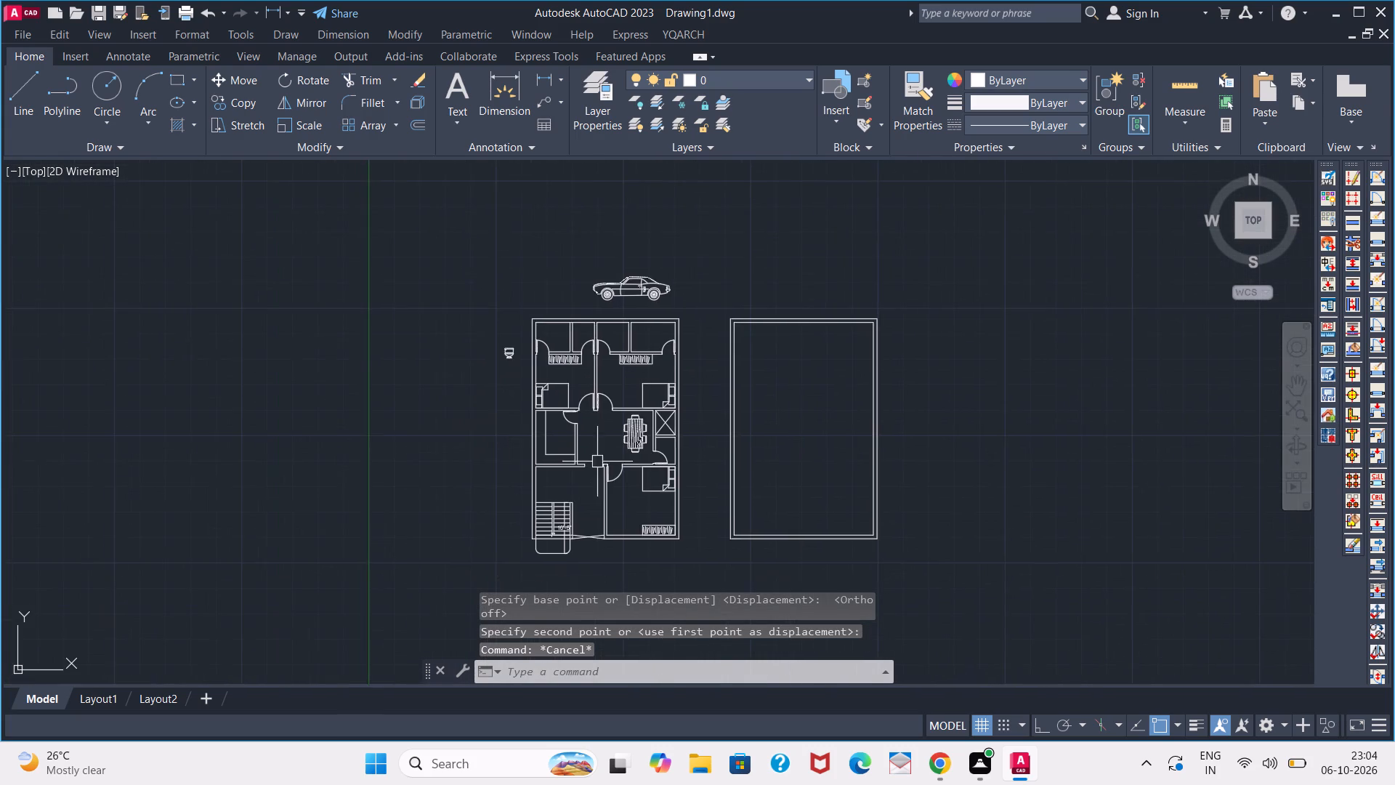
scroll(580, 466, up, 2)
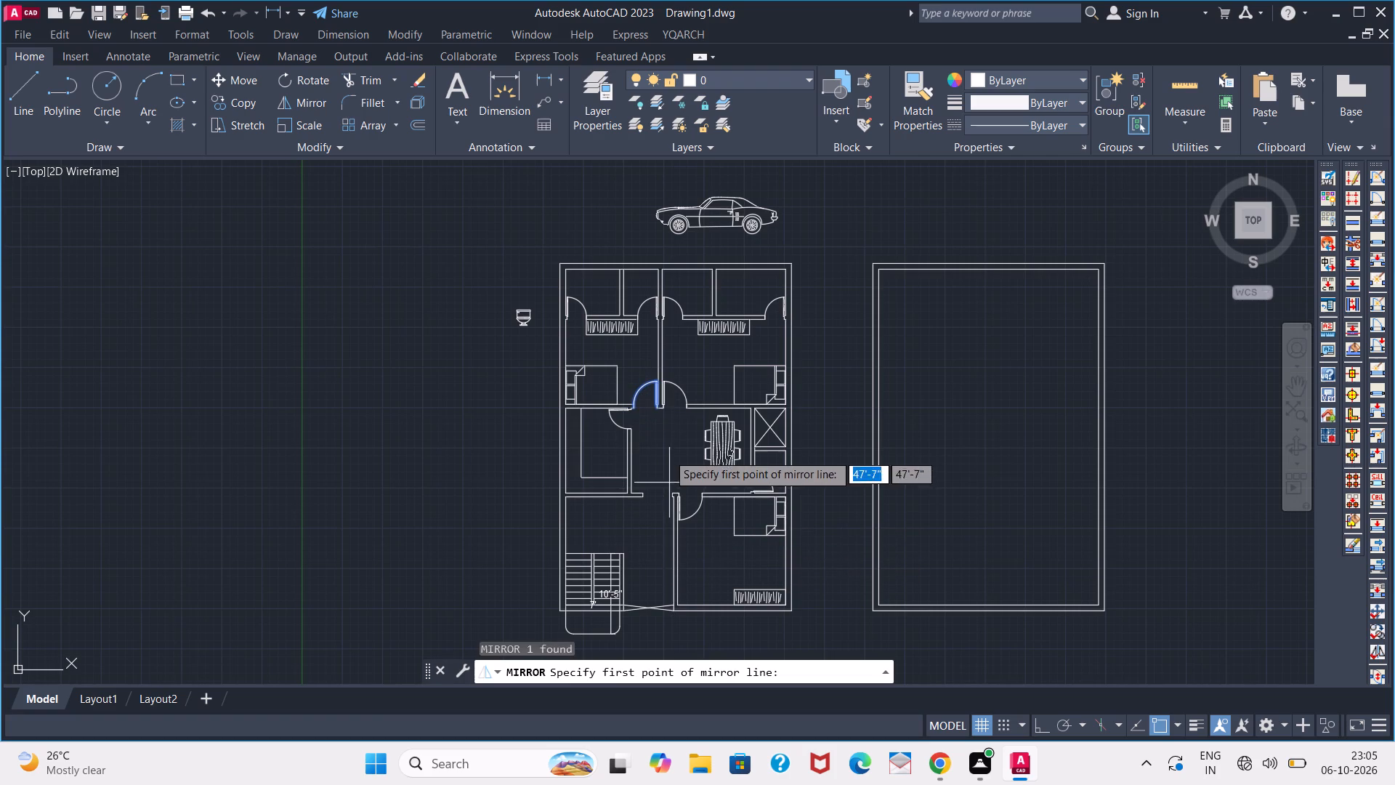
click(1044, 721)
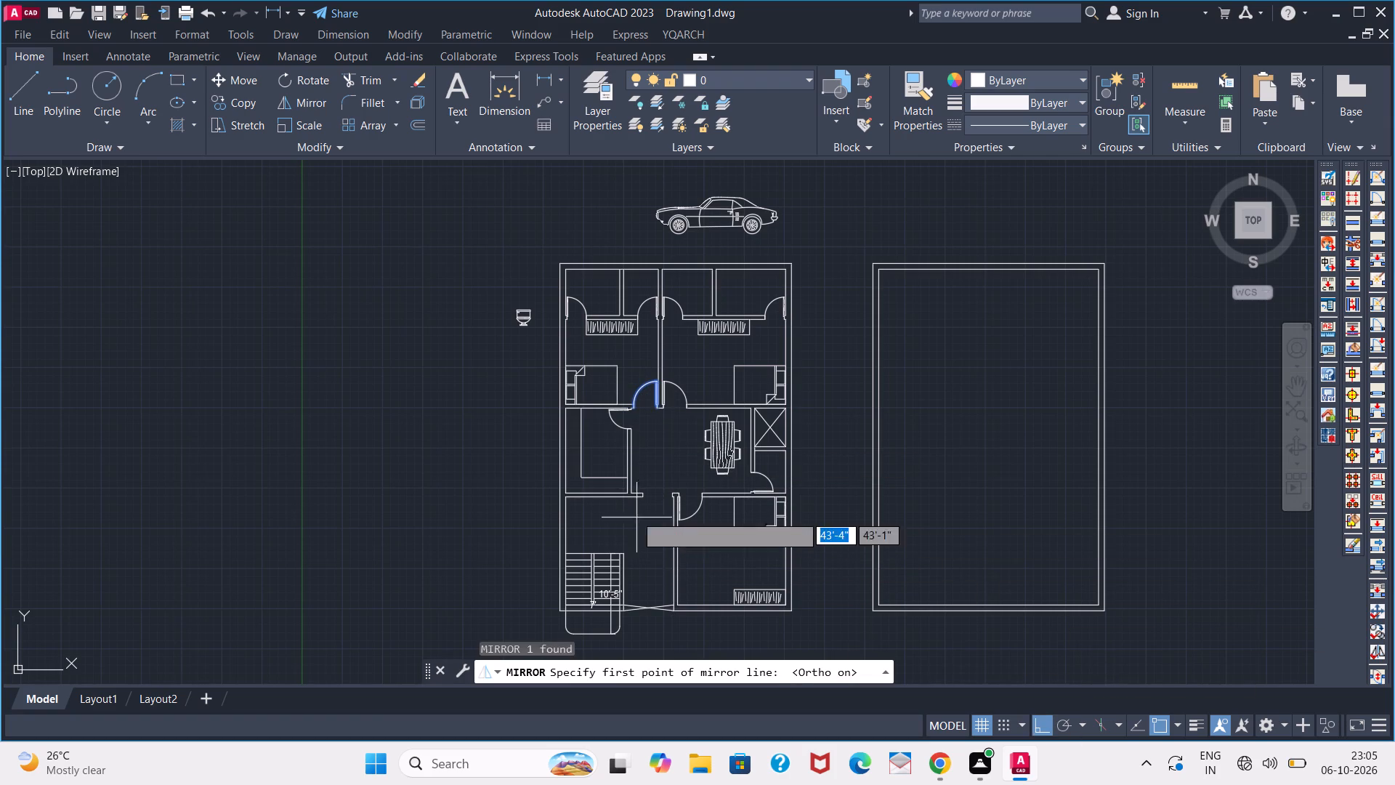
click(638, 466)
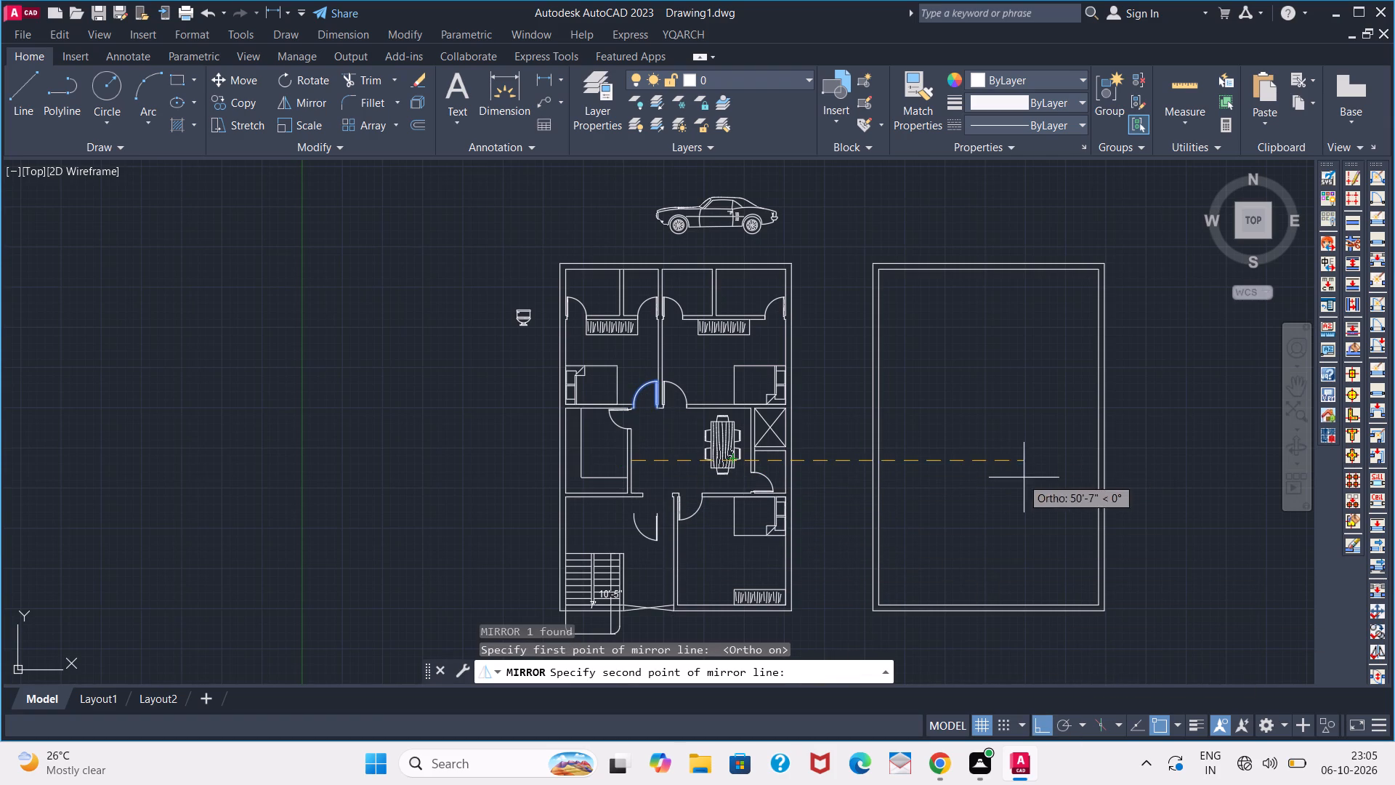
click(1024, 478)
click(1076, 543)
Move this mirrored door by its hinge-end corner onto the top west corner of the lower partition's head.
scroll(641, 528, up, 2)
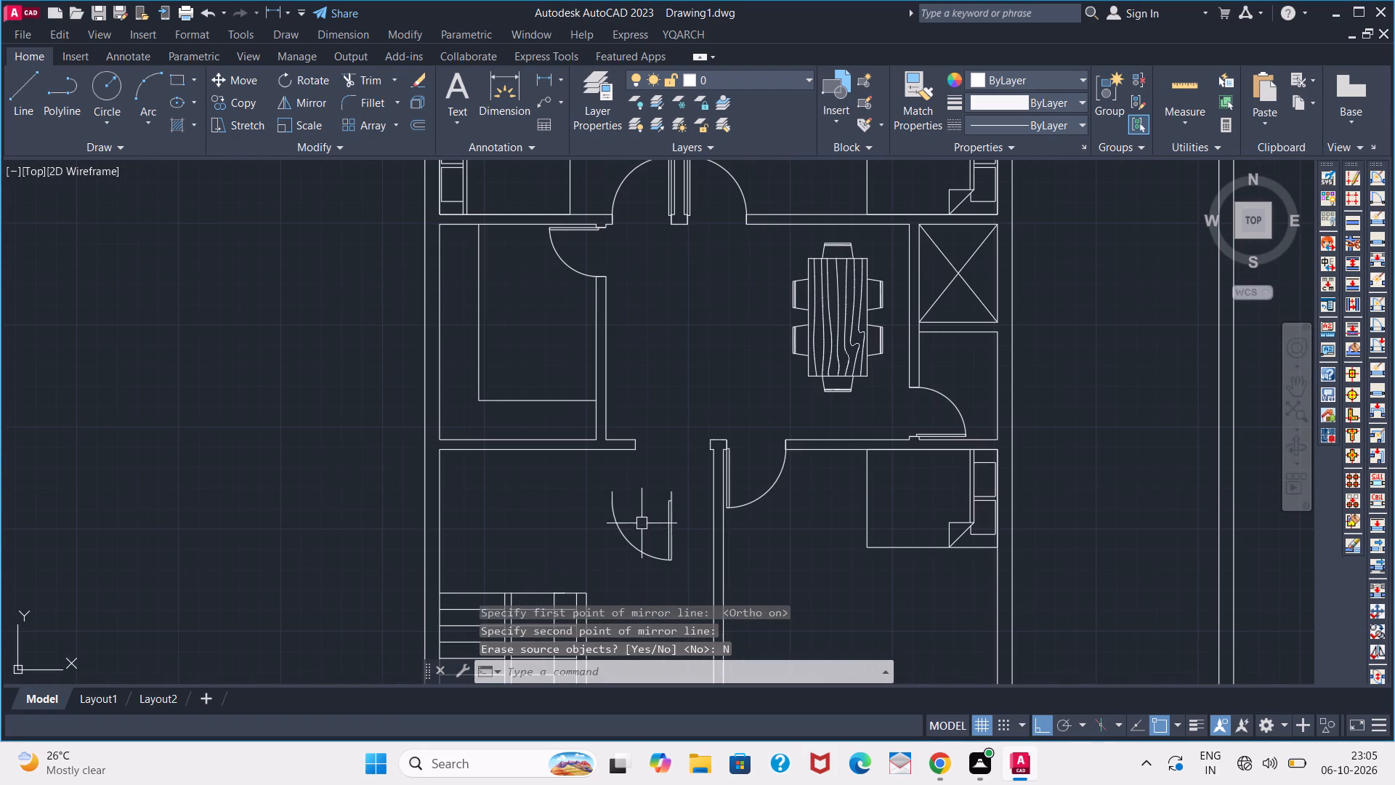
click(666, 509)
key(m)
key(Return)
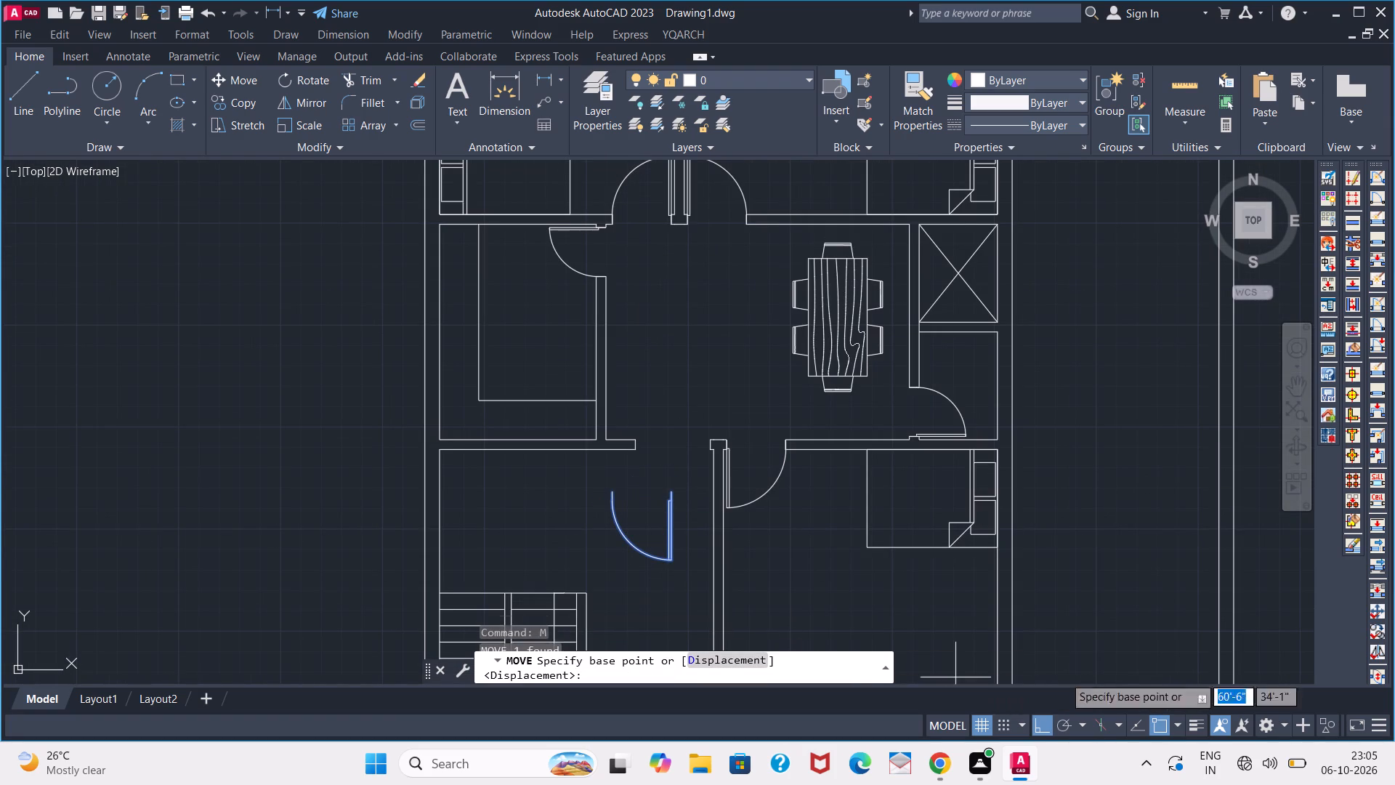
click(1045, 728)
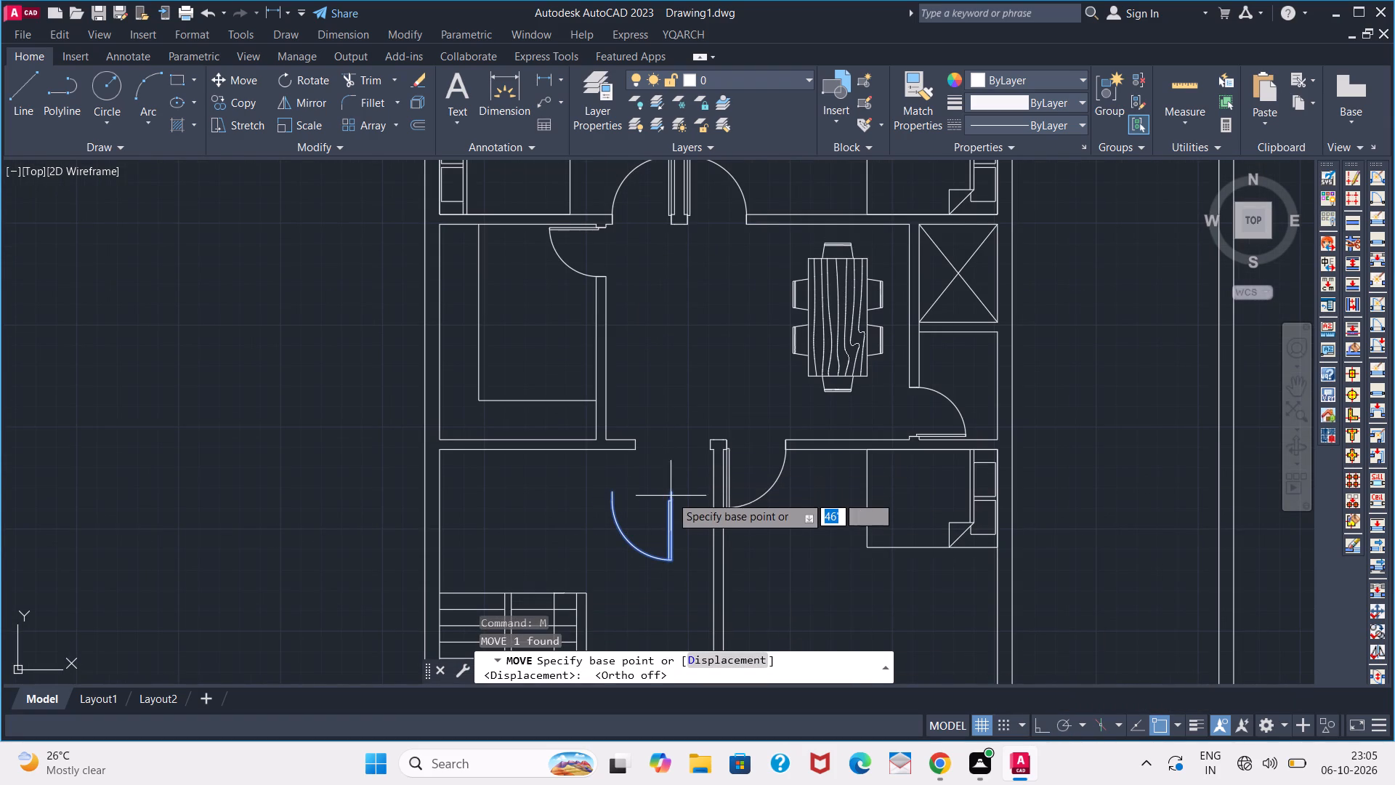
click(673, 488)
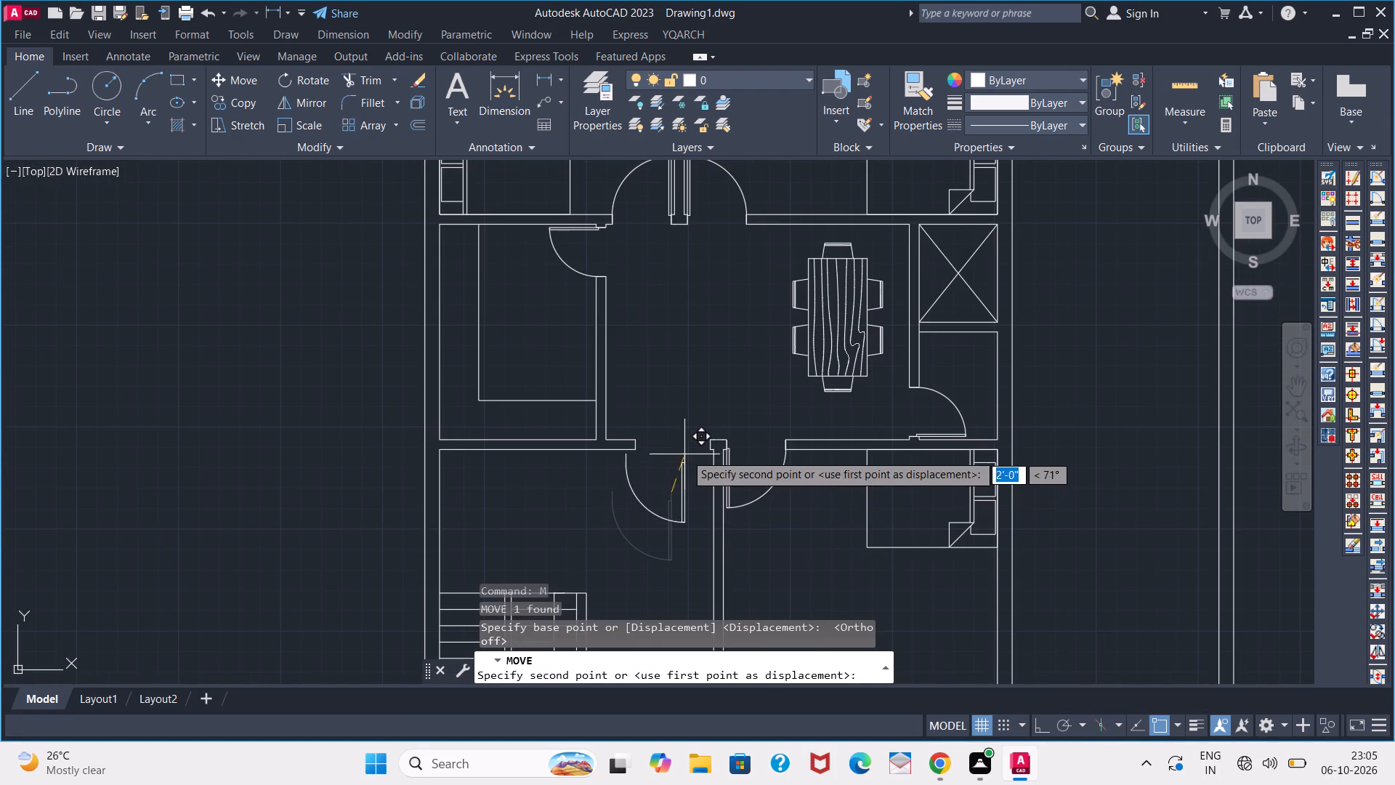
scroll(695, 450, up, 3)
click(742, 411)
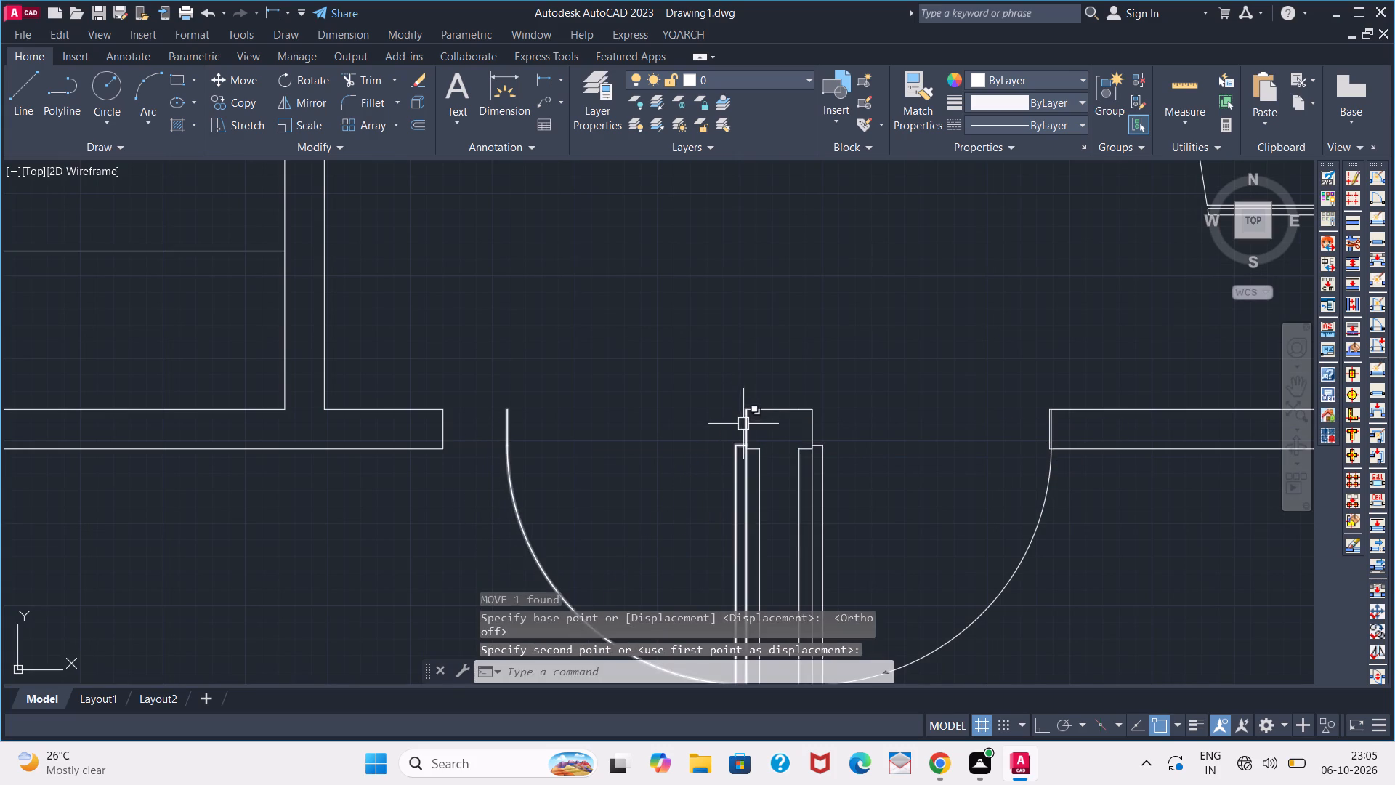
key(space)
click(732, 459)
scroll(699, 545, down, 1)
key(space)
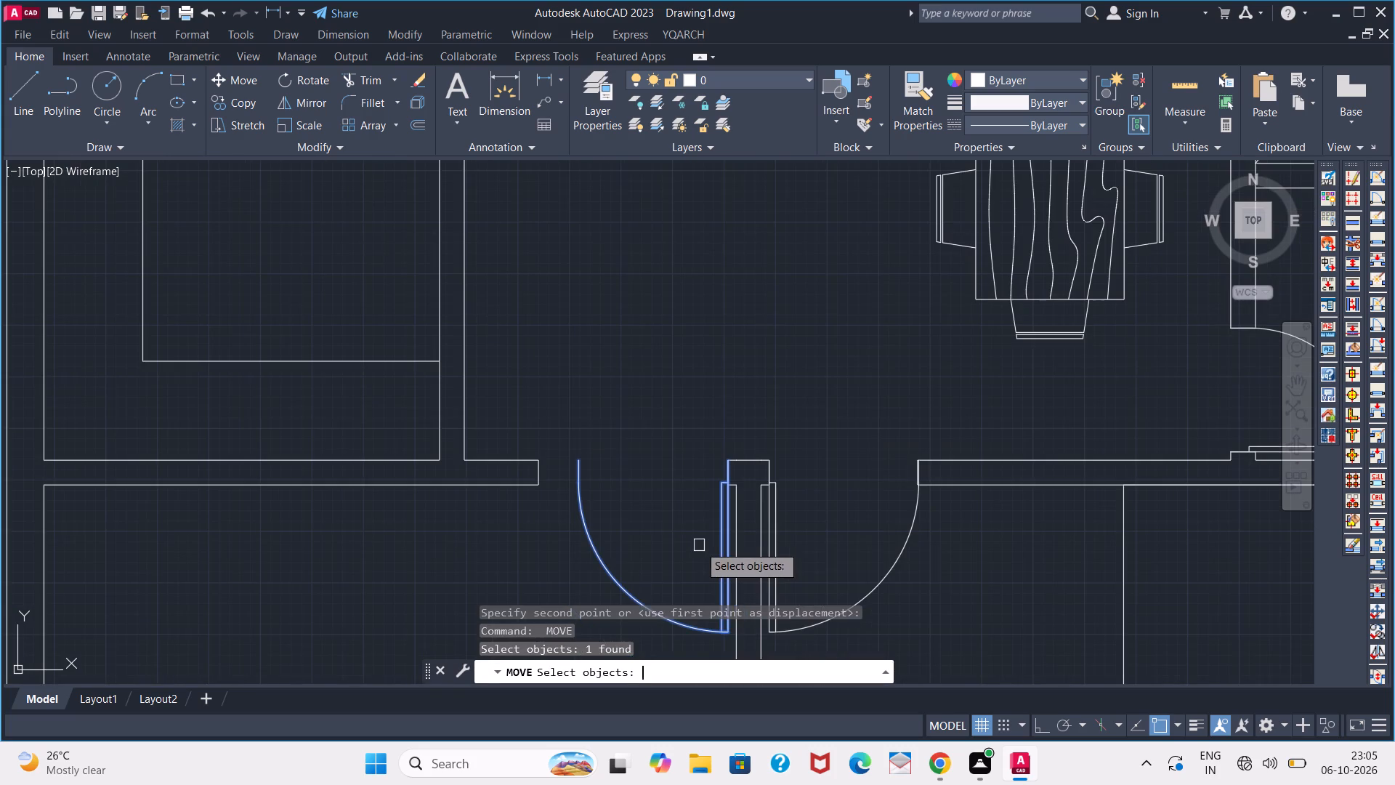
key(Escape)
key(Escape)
Flip the door in both directions so it swings north into the hall and hinges on the west side of the opening.
click(724, 549)
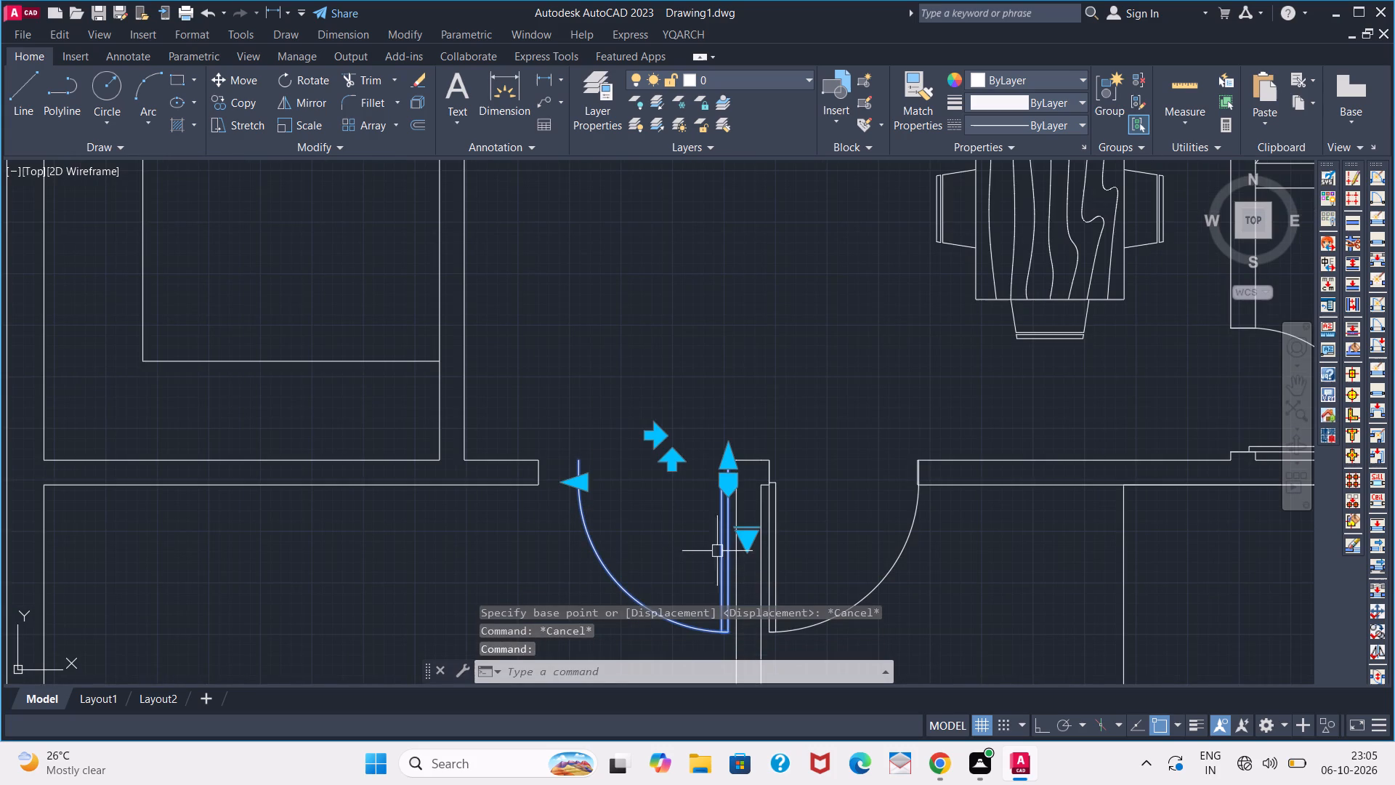
click(682, 462)
click(676, 462)
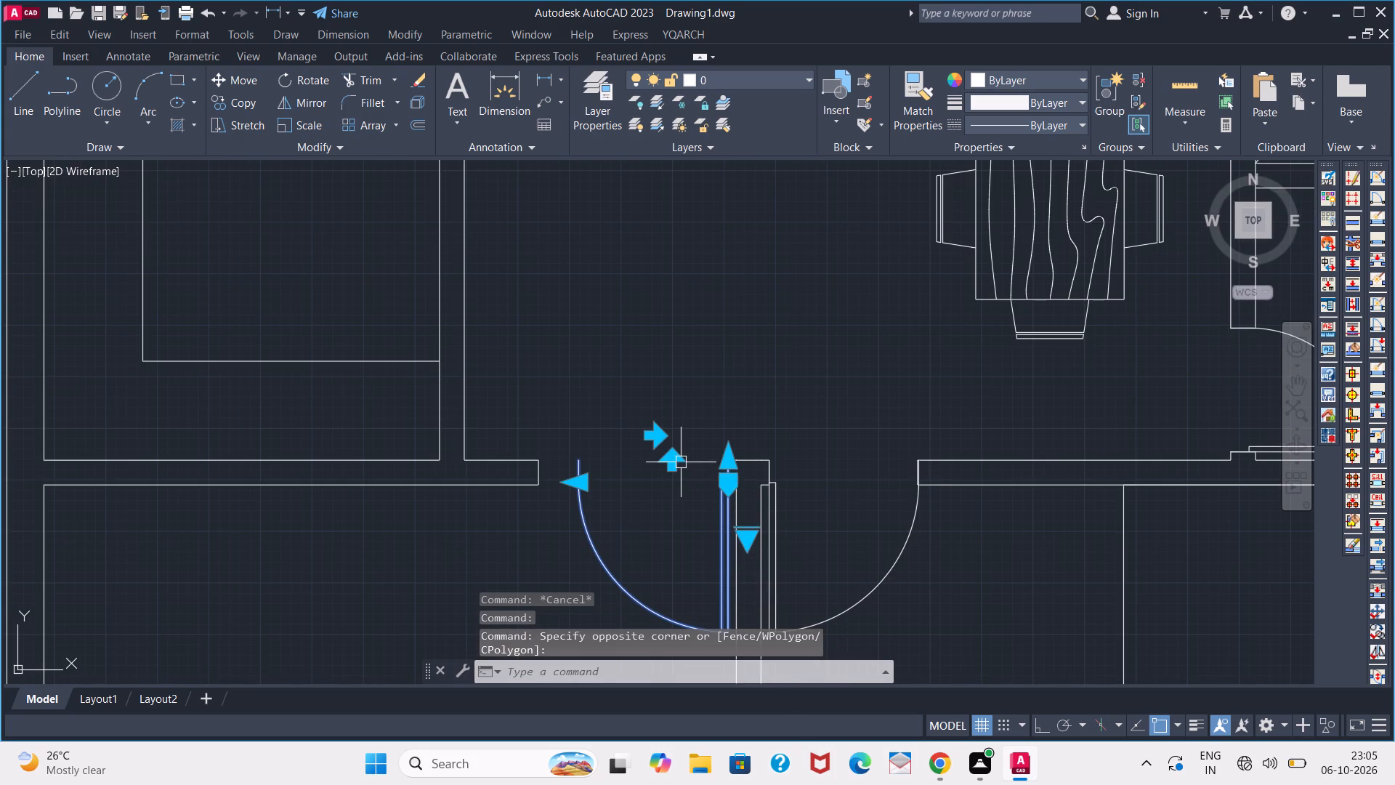
click(681, 462)
click(678, 462)
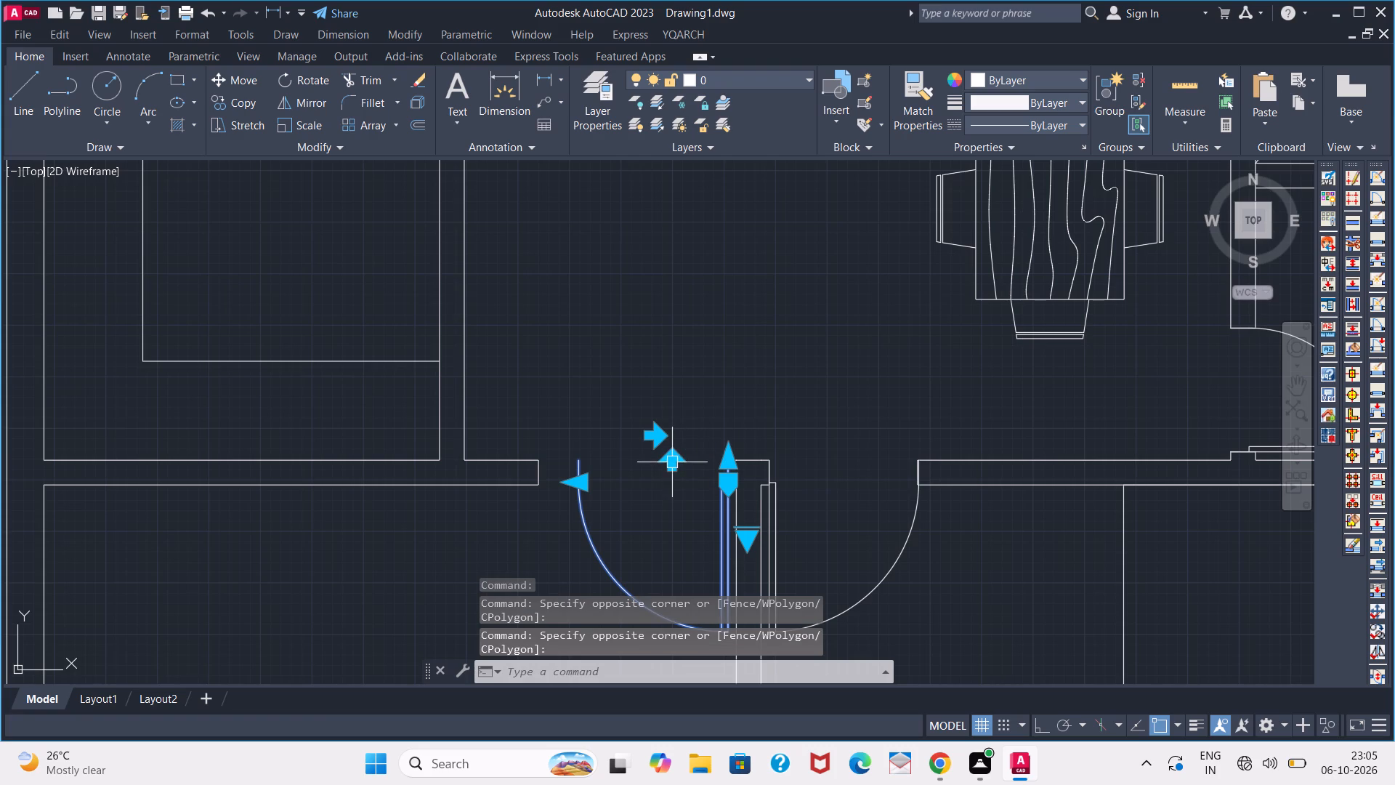
click(674, 465)
key(s)
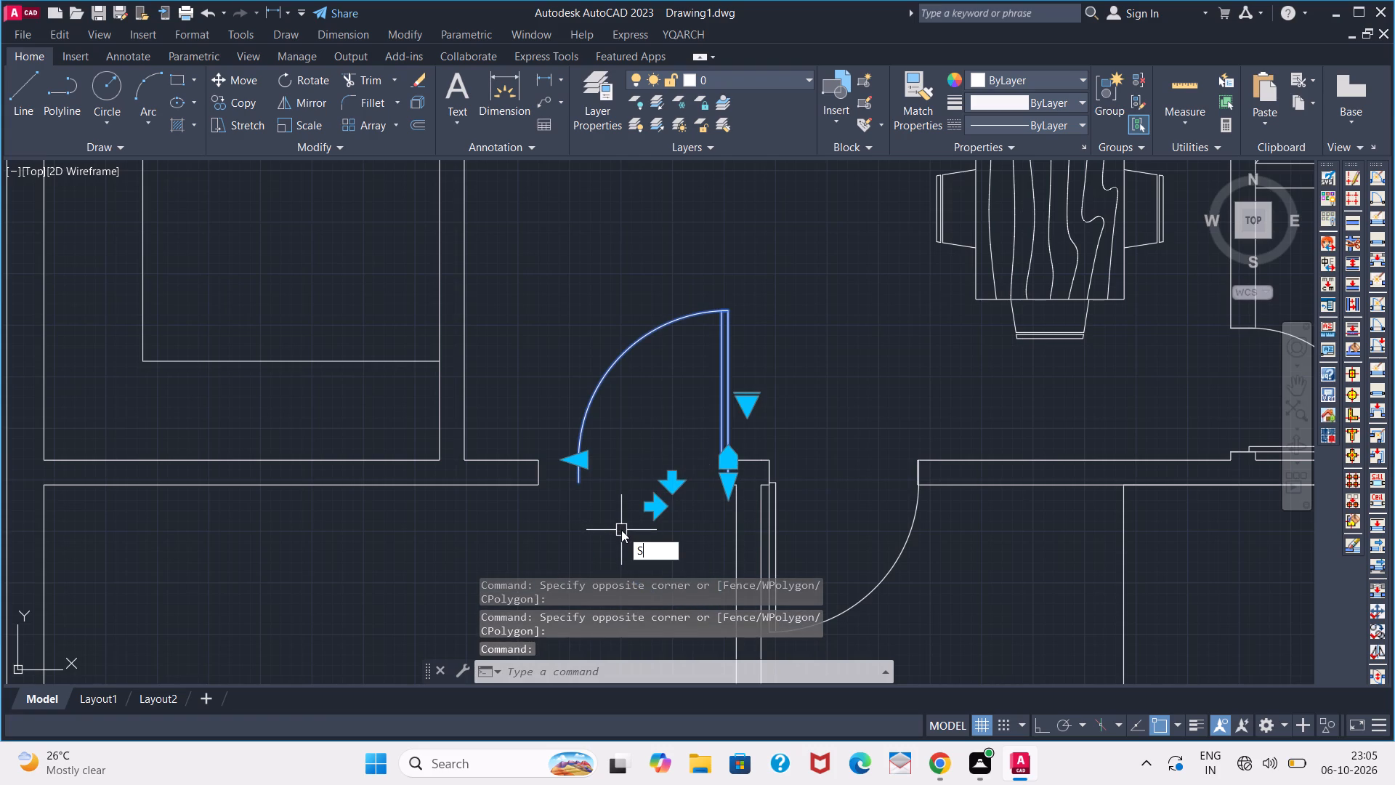
key(Escape)
click(718, 444)
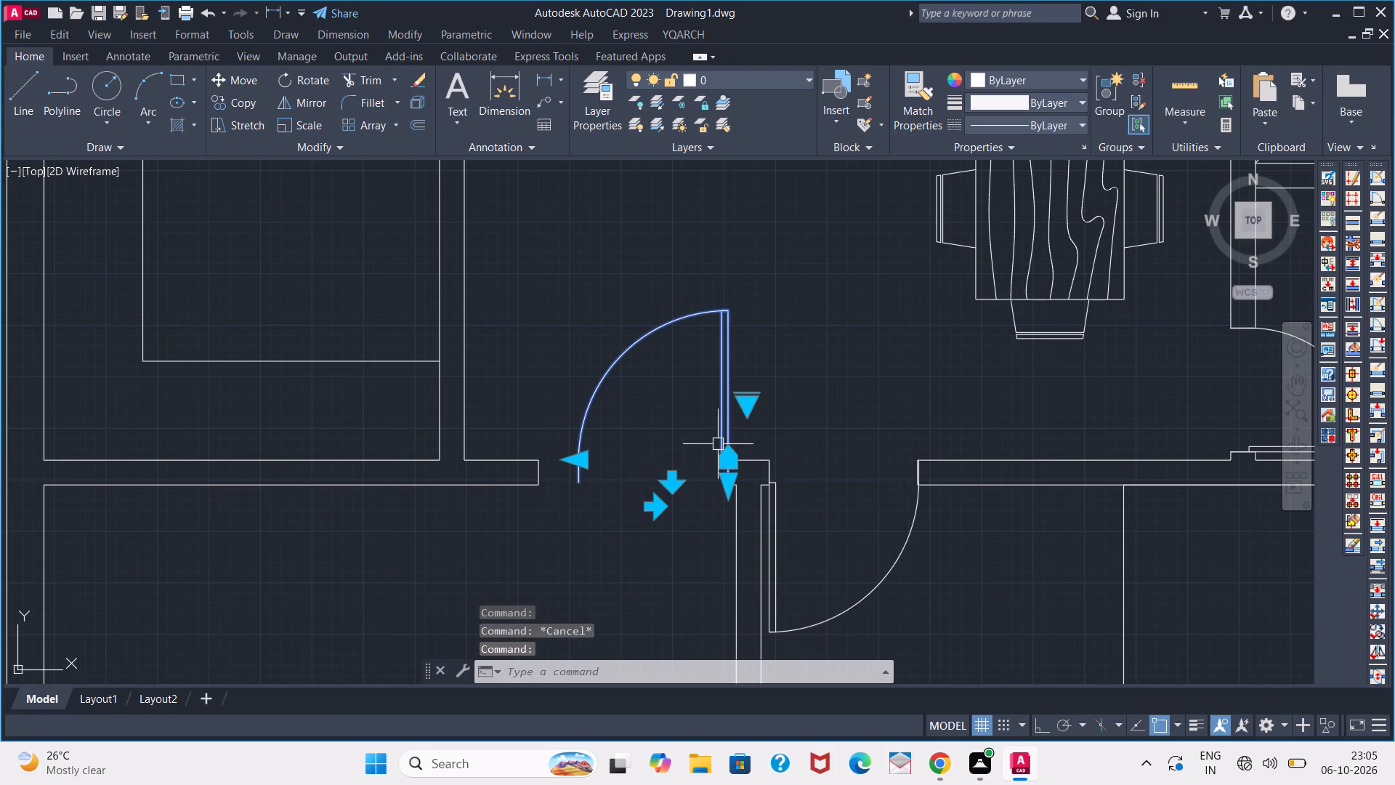
click(653, 509)
key(space)
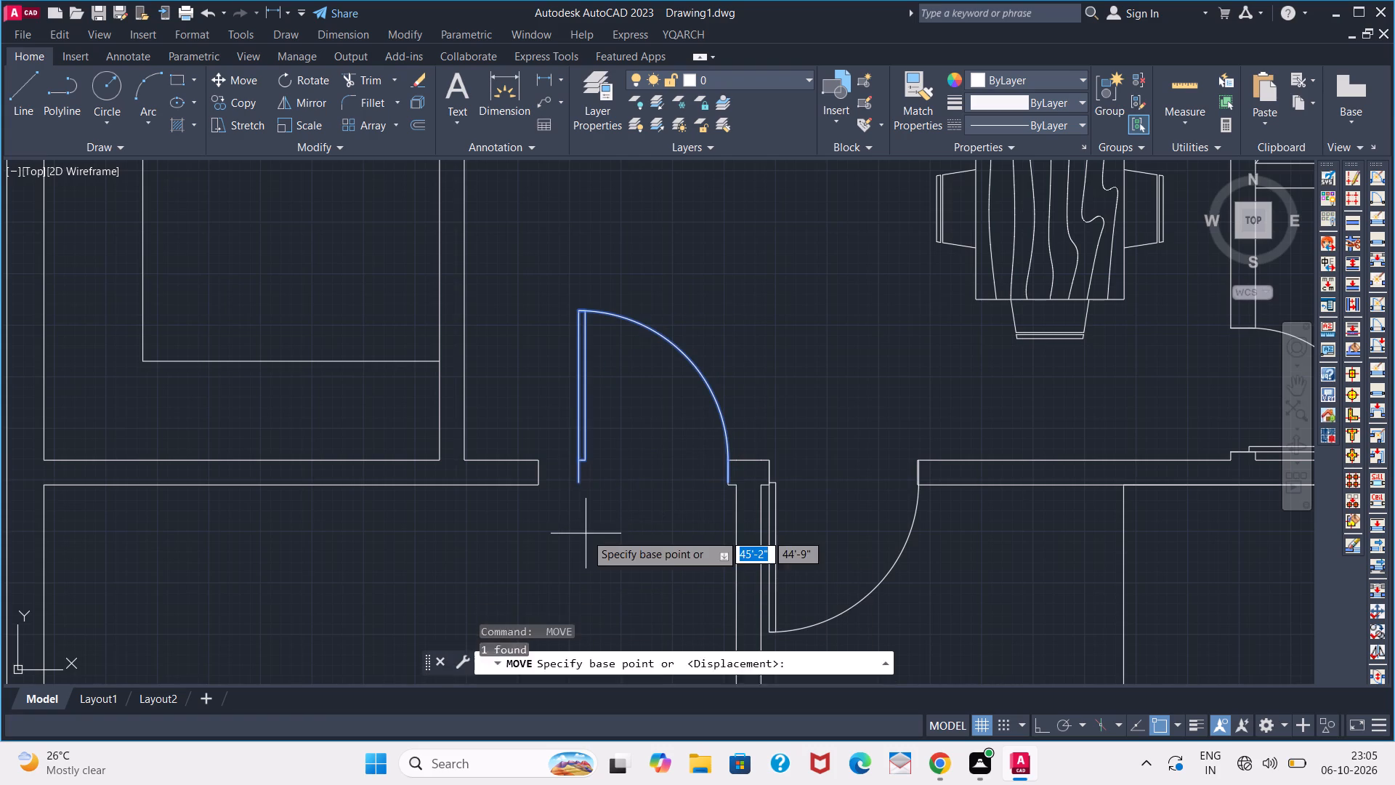
key(Escape)
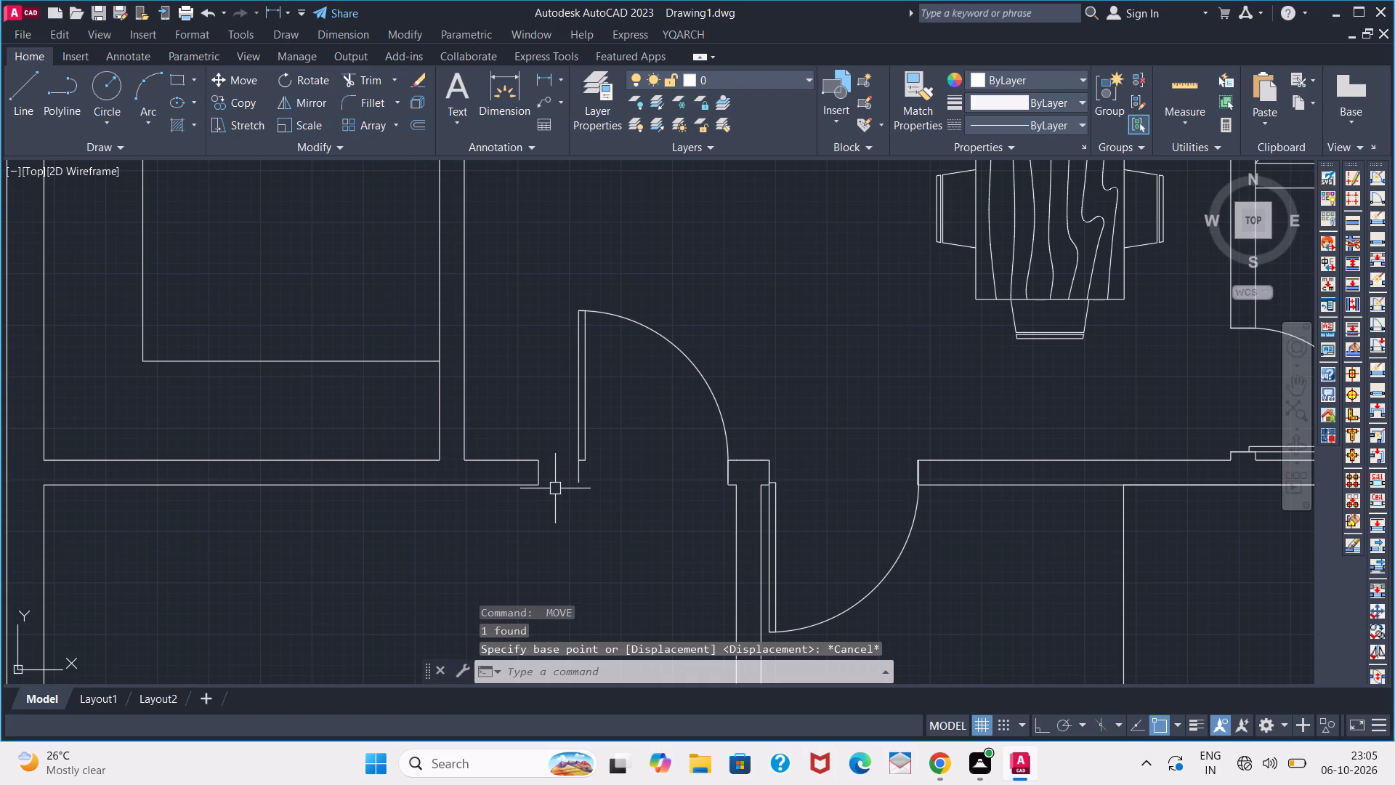
Move the flipped door west by its lower hinge corner onto the bottom corner of the wall end west of the opening.
key(m)
key(Return)
click(578, 483)
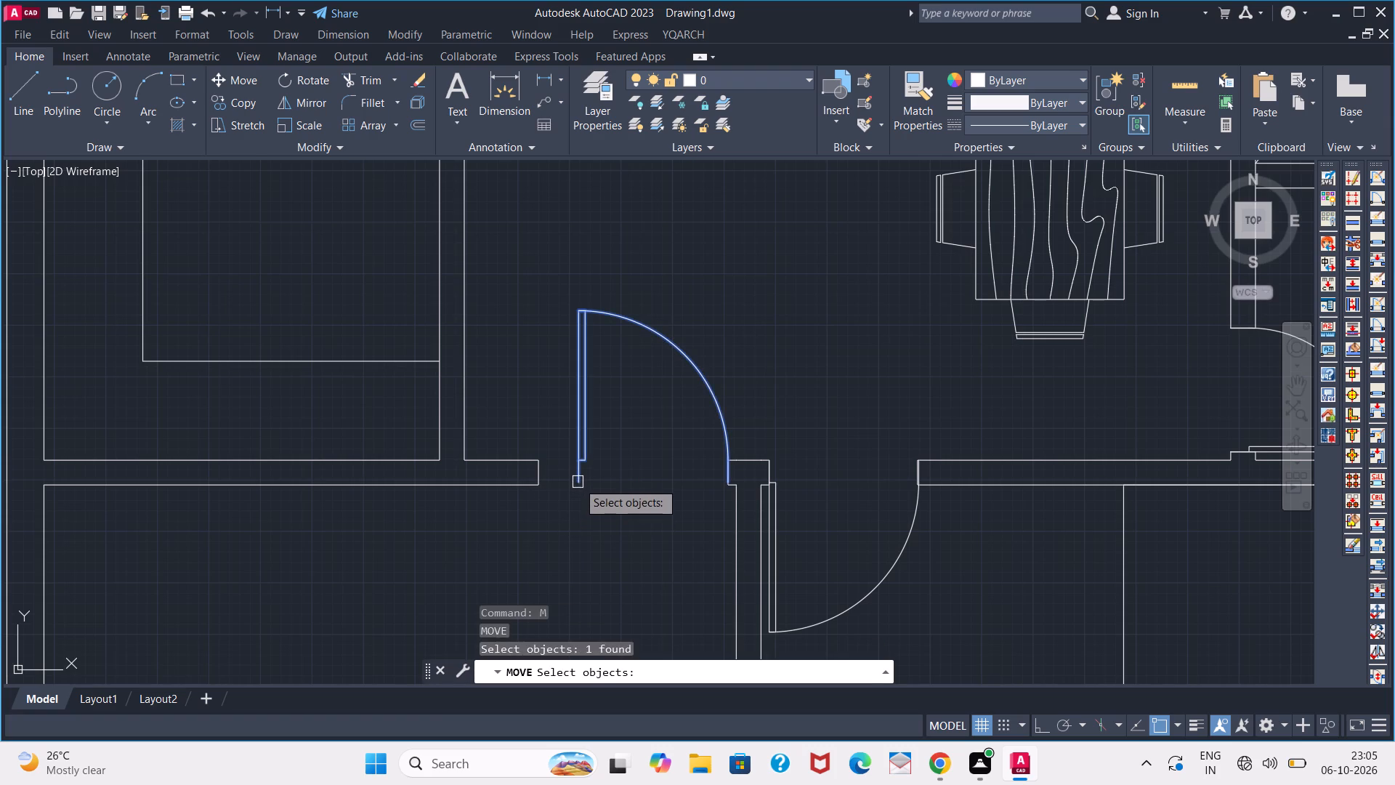
key(space)
click(578, 482)
click(545, 484)
key(space)
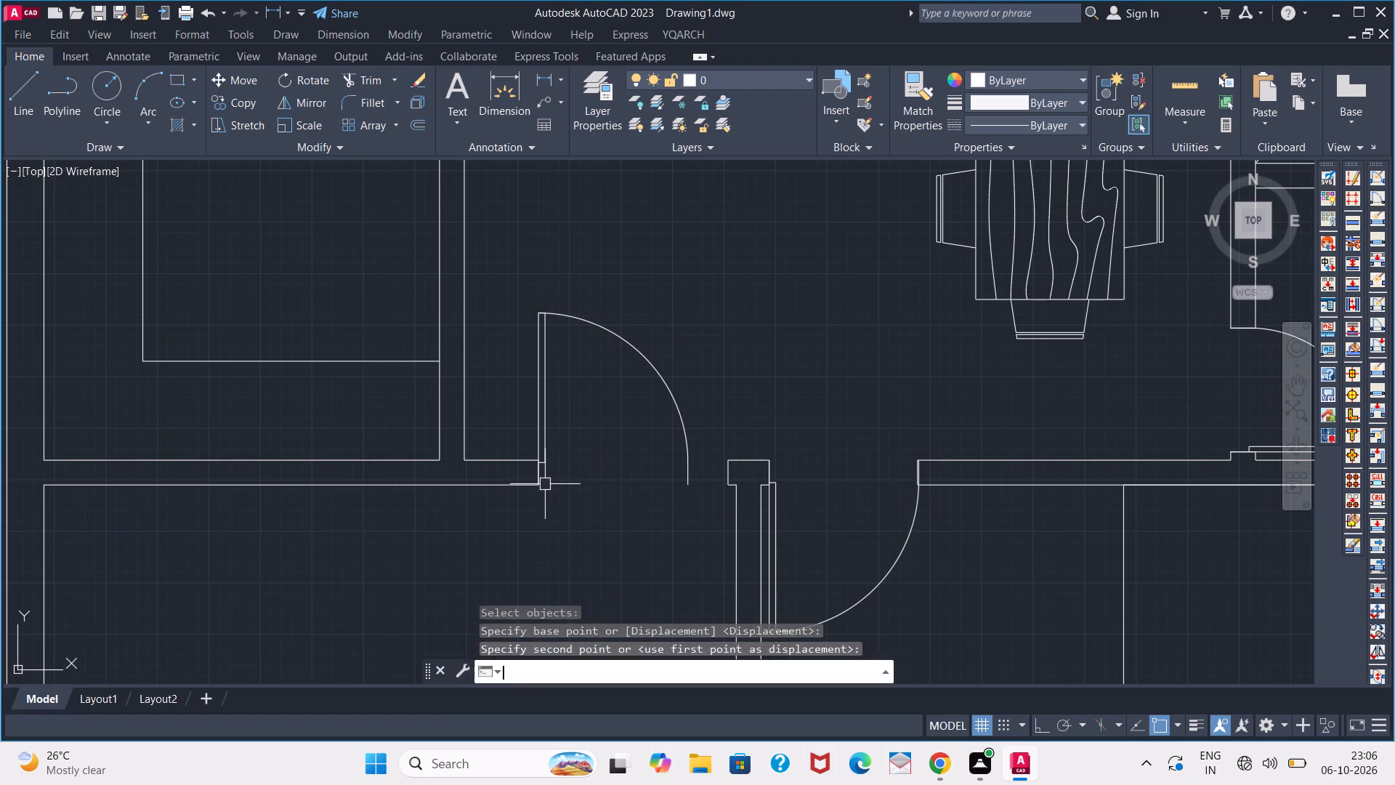
key(space)
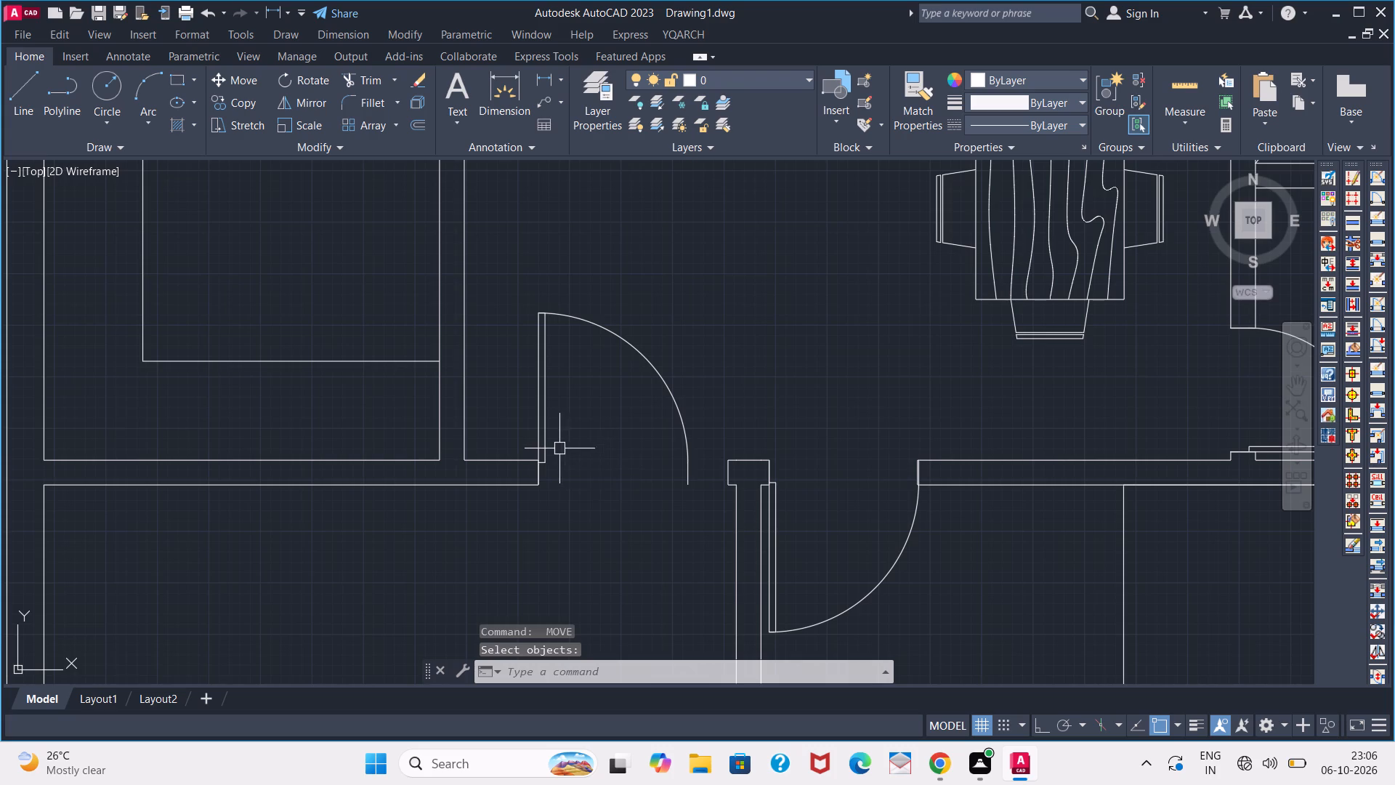
Scale the door up from its lower hinge corner so it spans the opening to the partition's head.
click(550, 443)
key(s)
key(c)
key(space)
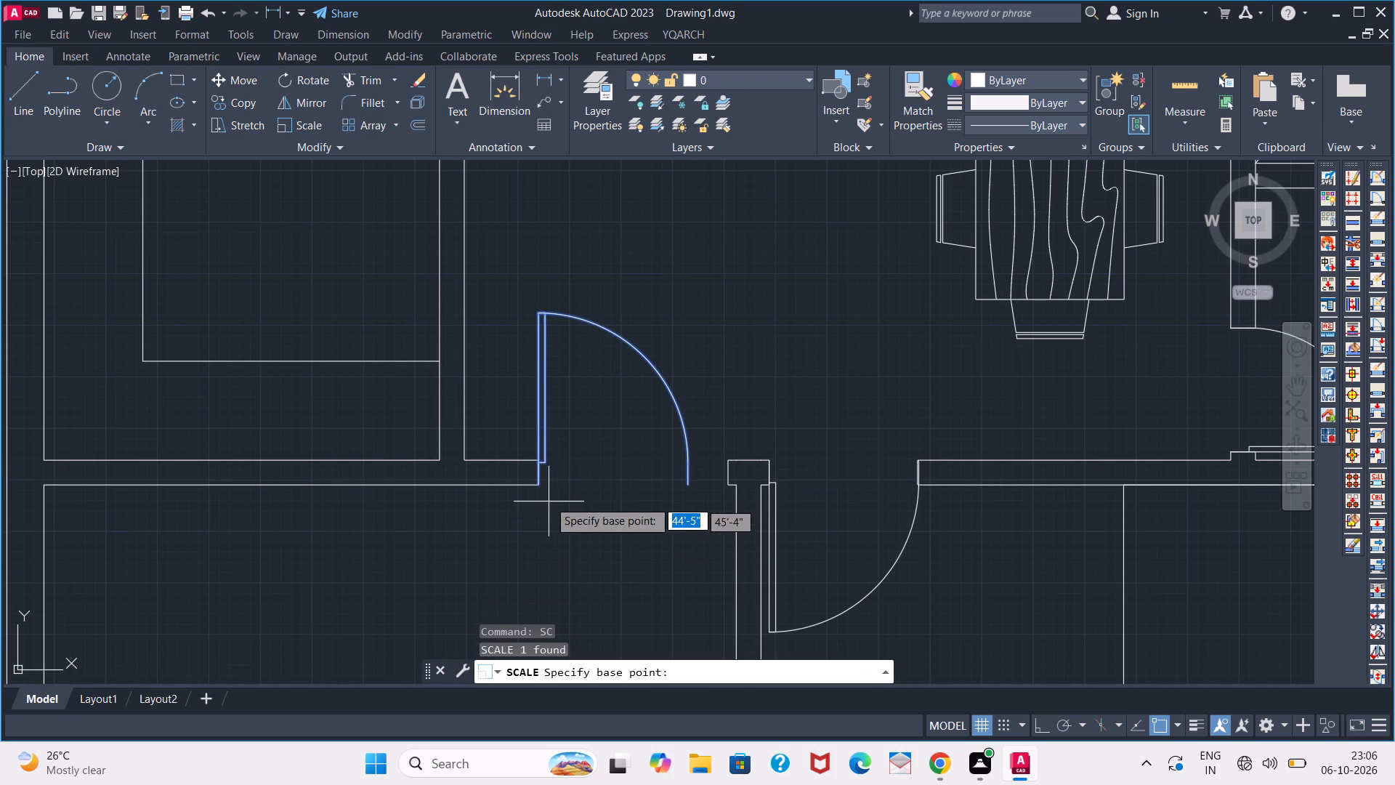
click(546, 495)
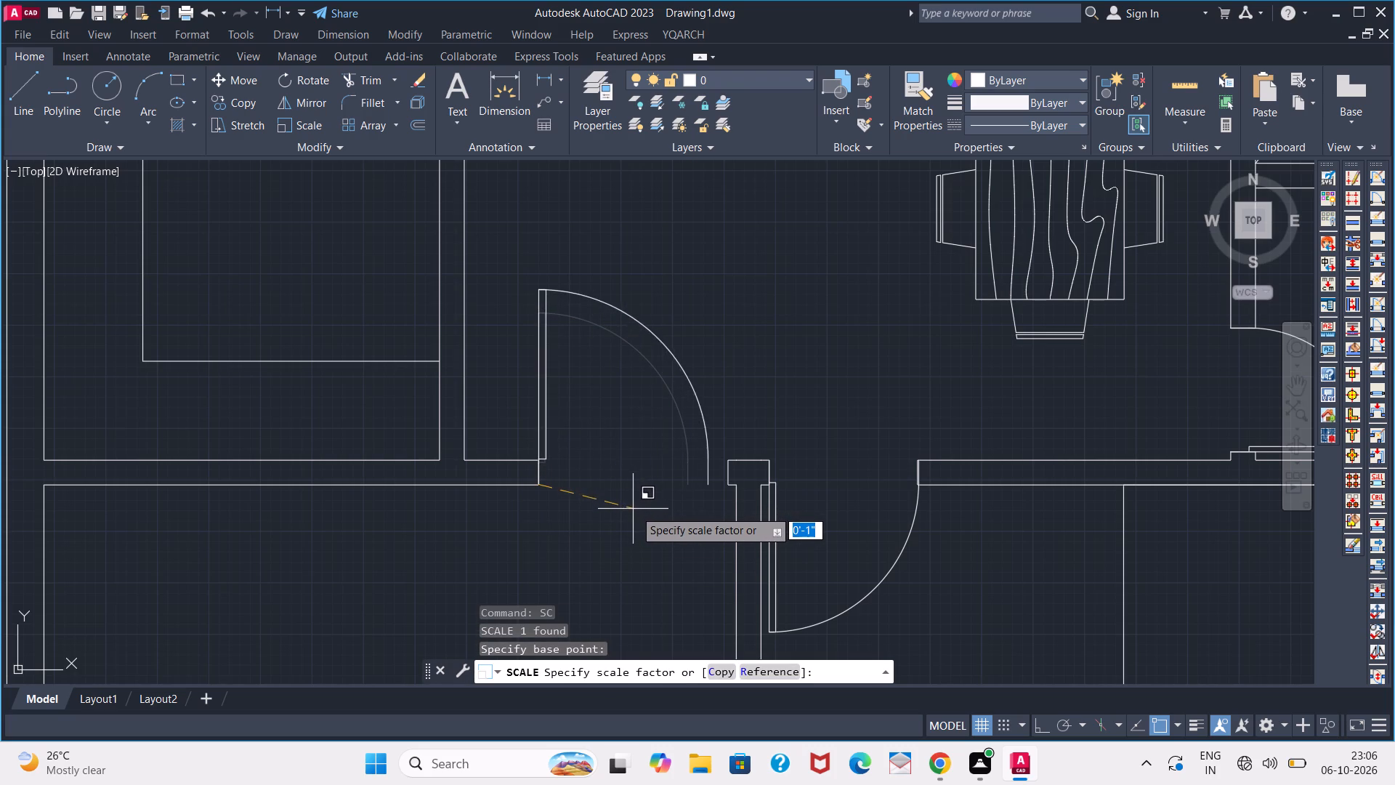
click(643, 514)
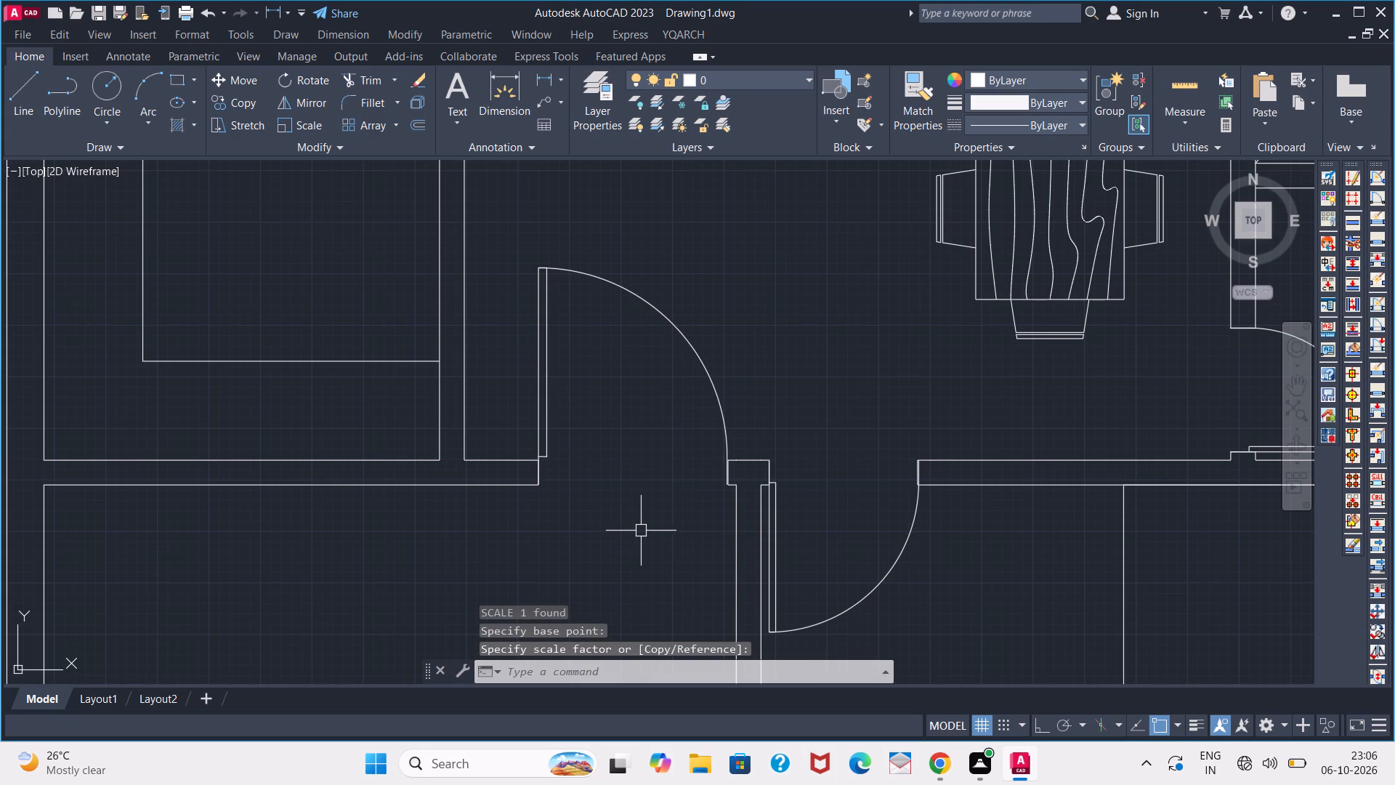
scroll(647, 531, down, 3)
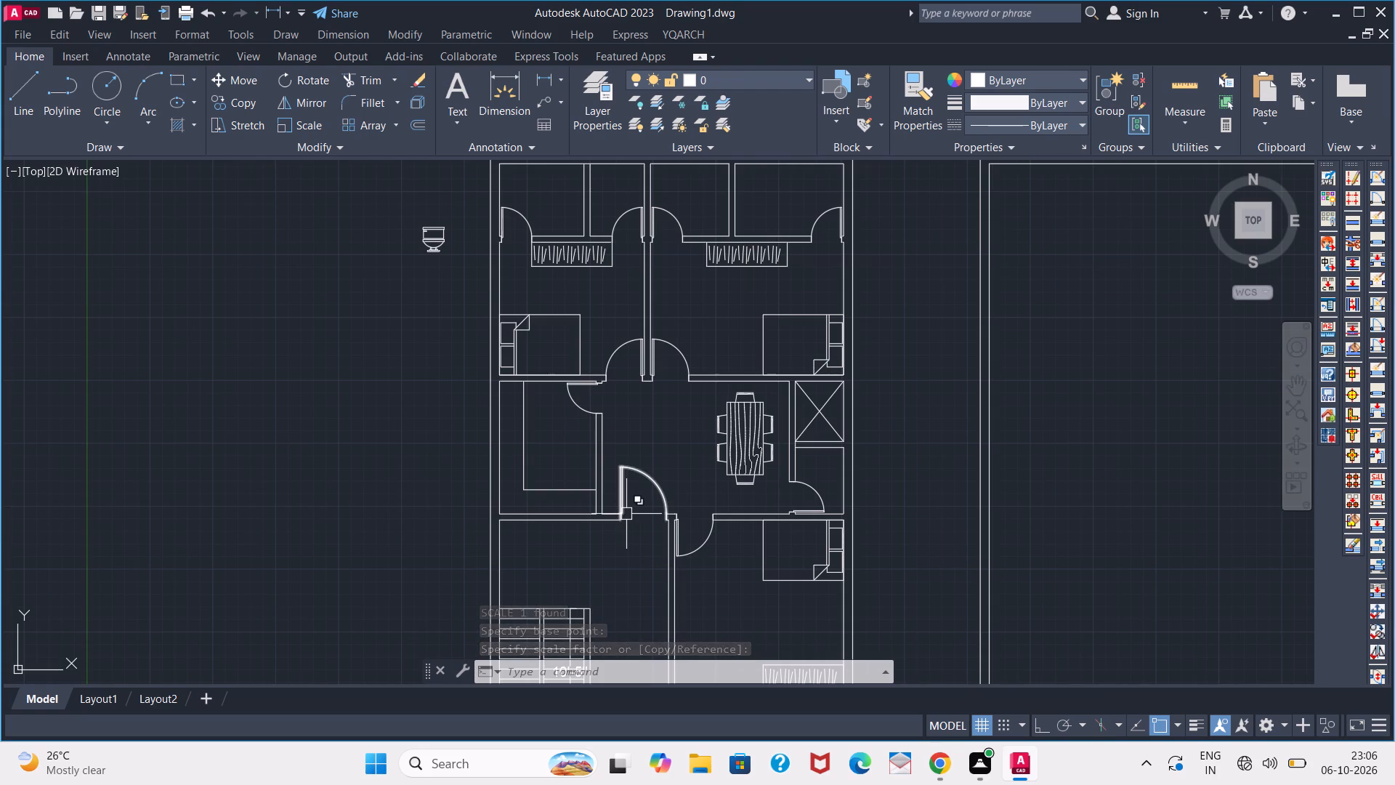
Draw a line closing the south edge of the hall door opening, from the western wall end's bottom corner to the partition's head.
key(l)
key(Return)
scroll(615, 526, up, 2)
click(625, 515)
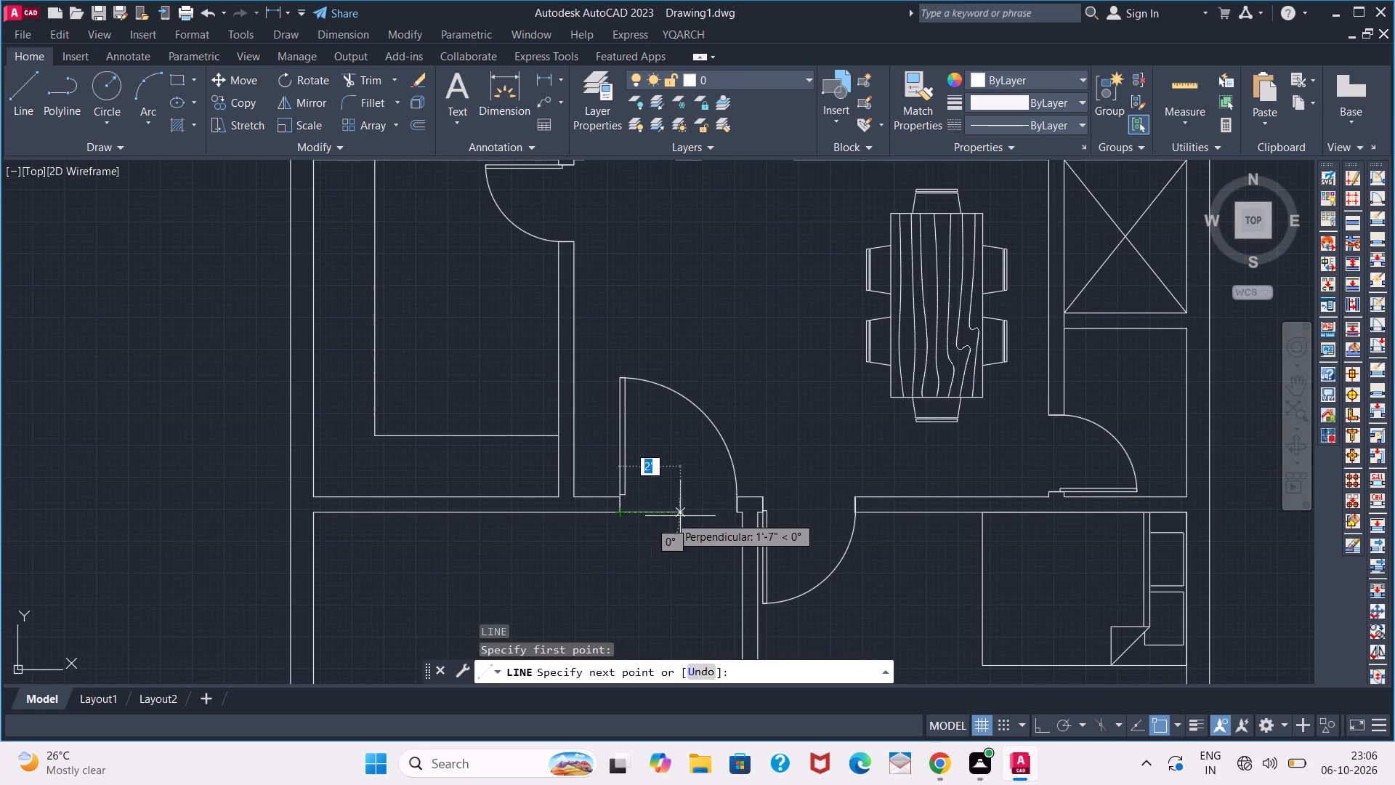
click(729, 511)
key(space)
scroll(687, 535, down, 3)
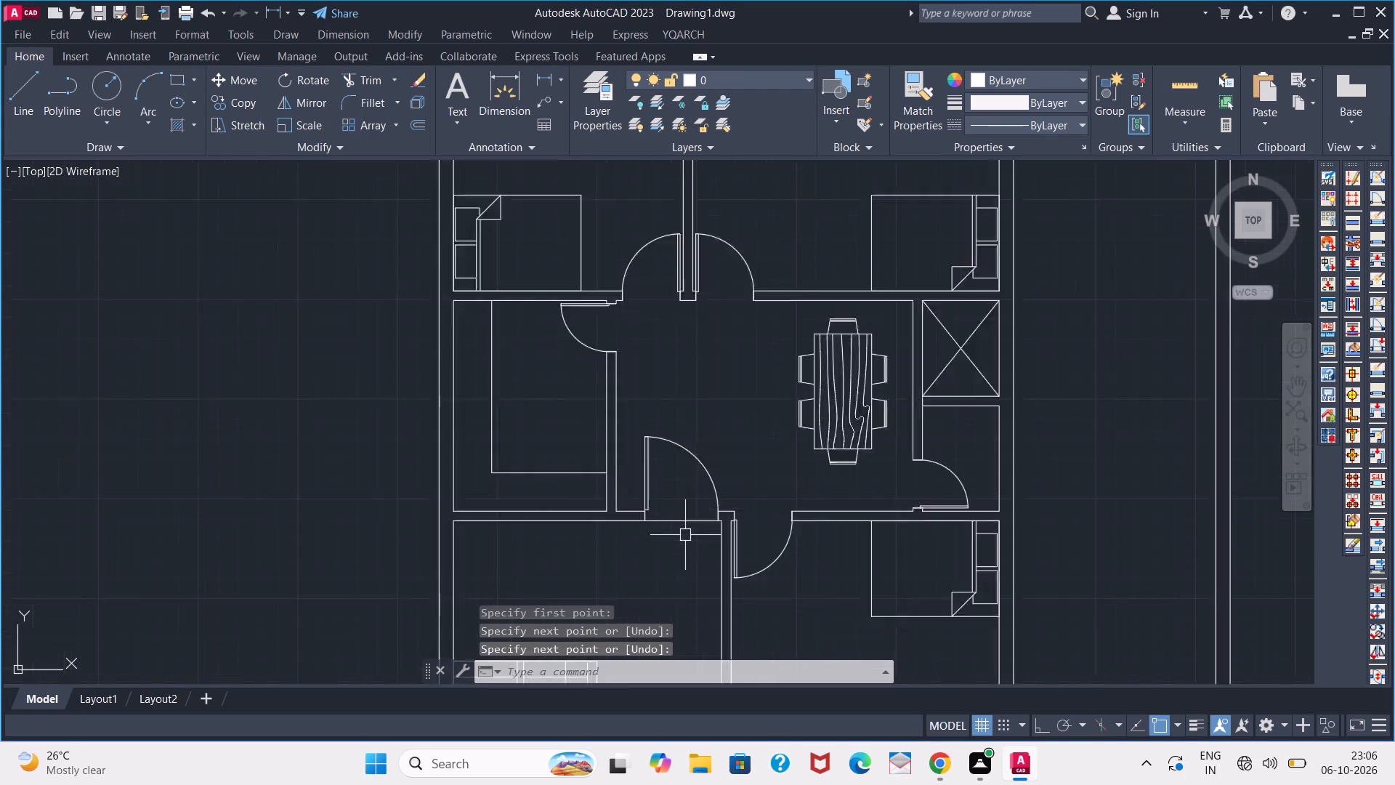
Switch the toilet block standing outside the house's west wall to its Round (Plan) view.
scroll(684, 535, down, 1)
middle_drag(629, 499, 501, 463)
scroll(578, 469, up, 1)
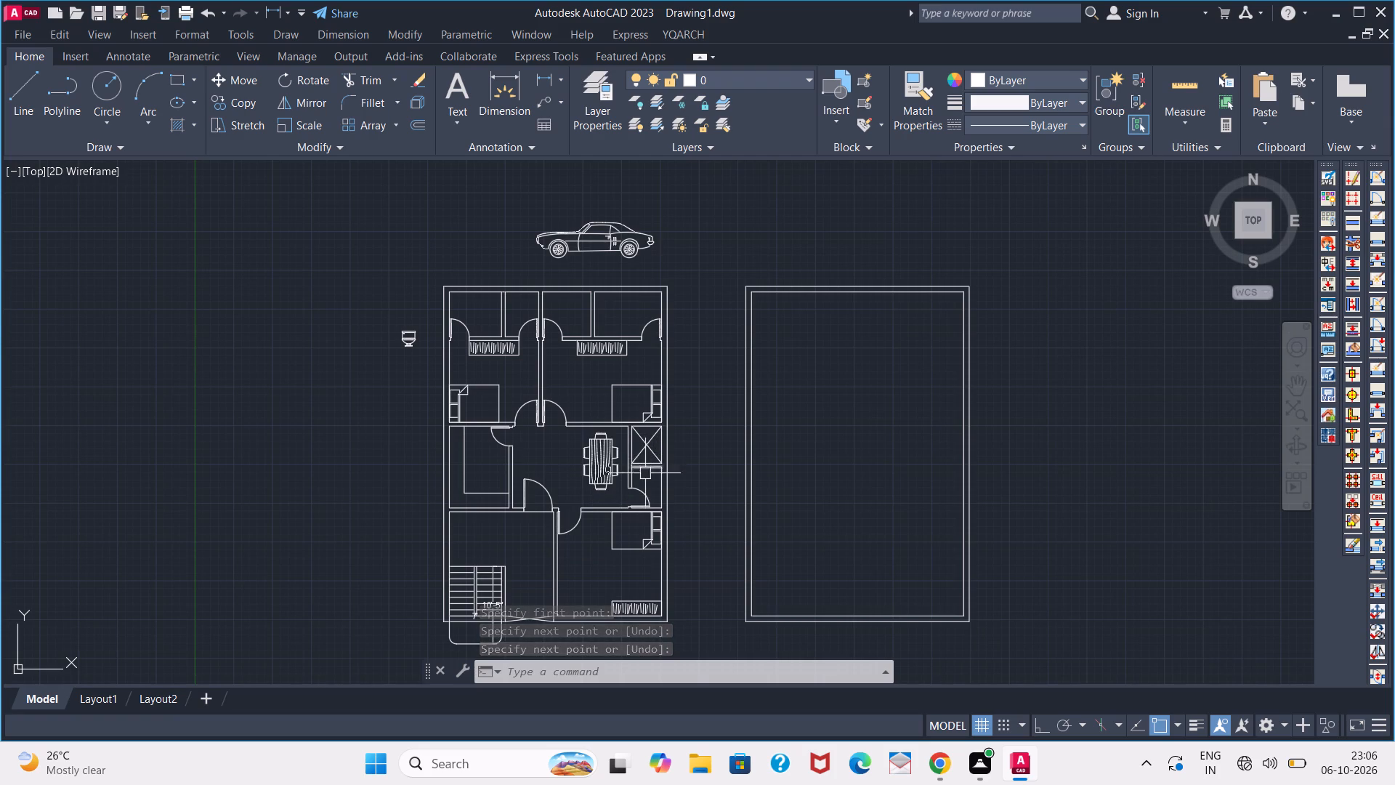
scroll(645, 486, up, 2)
scroll(631, 475, down, 2)
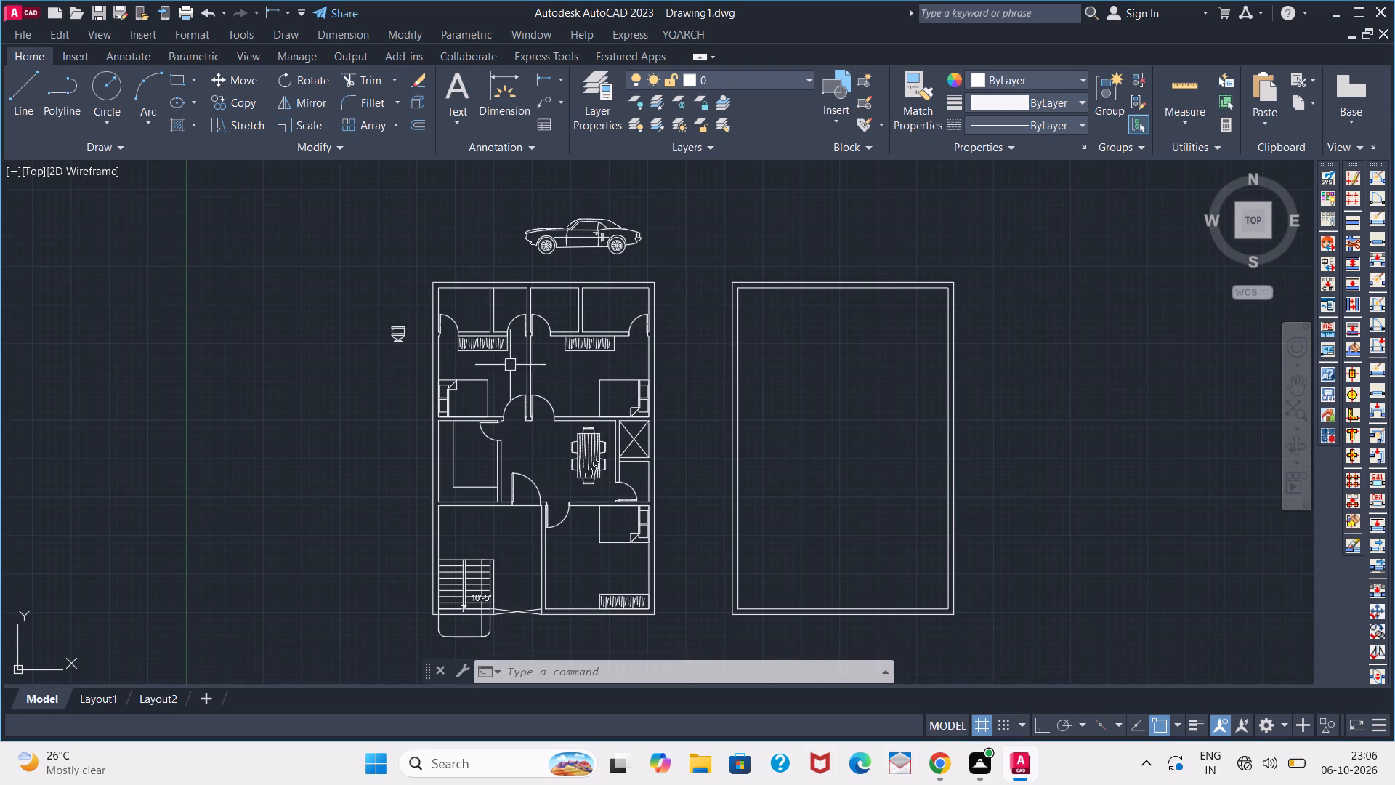
click(387, 333)
scroll(387, 333, up, 2)
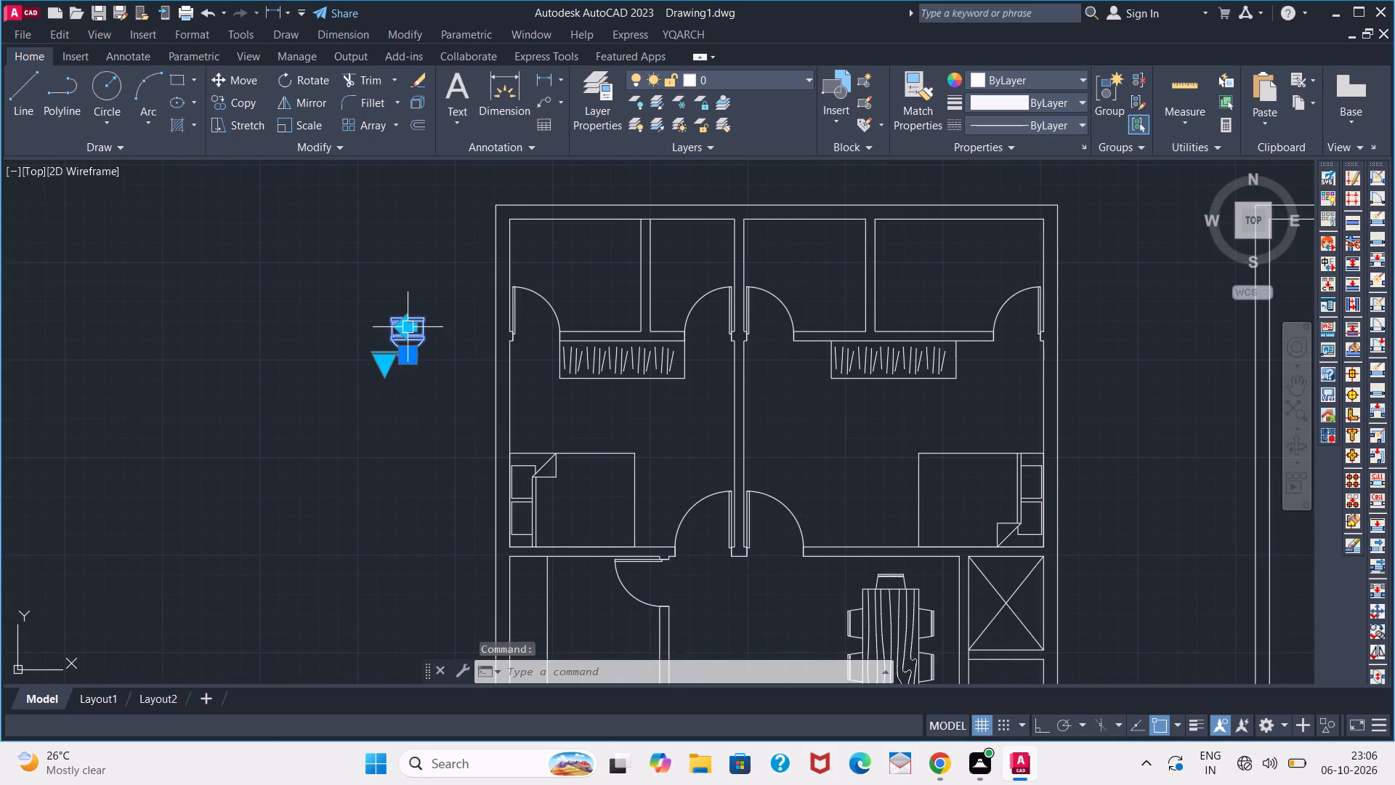
click(374, 370)
click(389, 369)
click(389, 369)
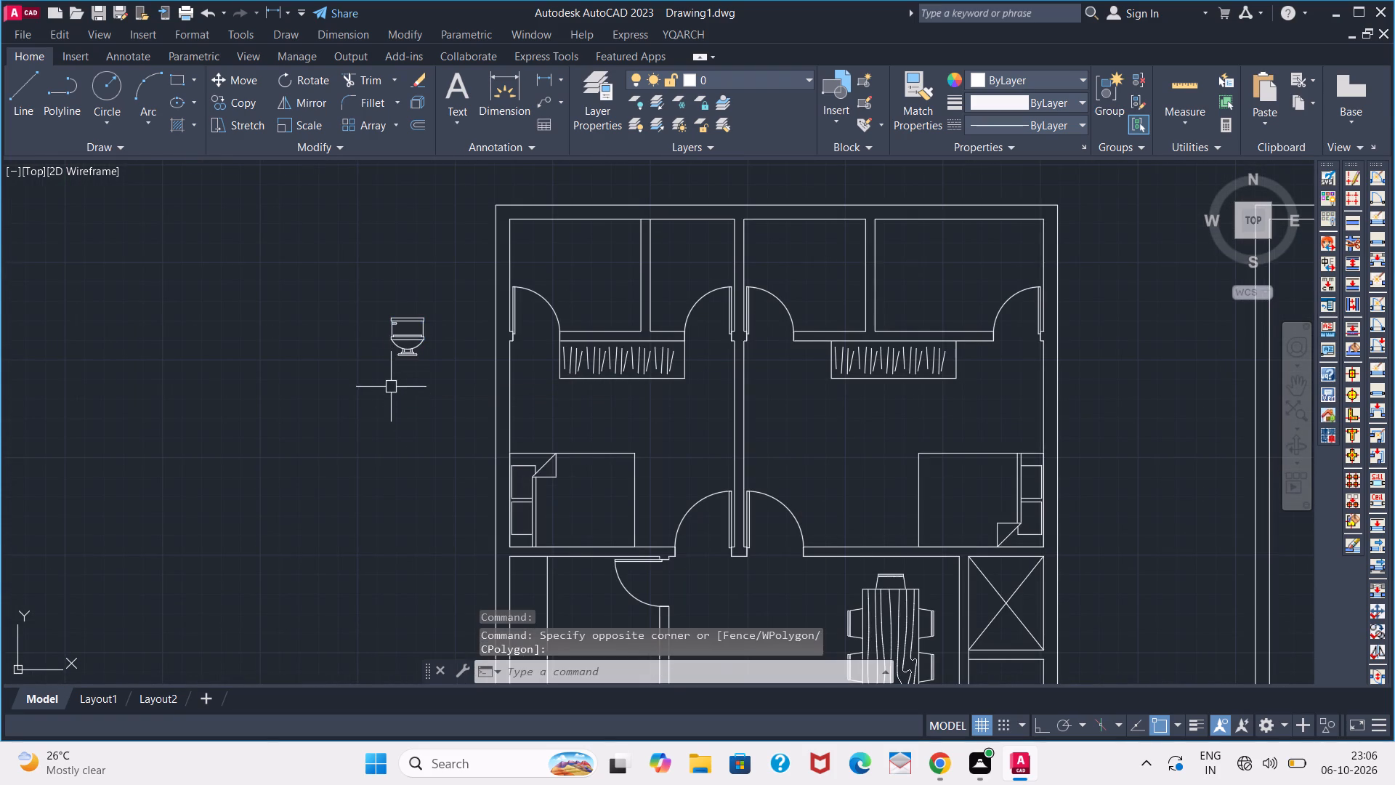
click(411, 332)
click(387, 364)
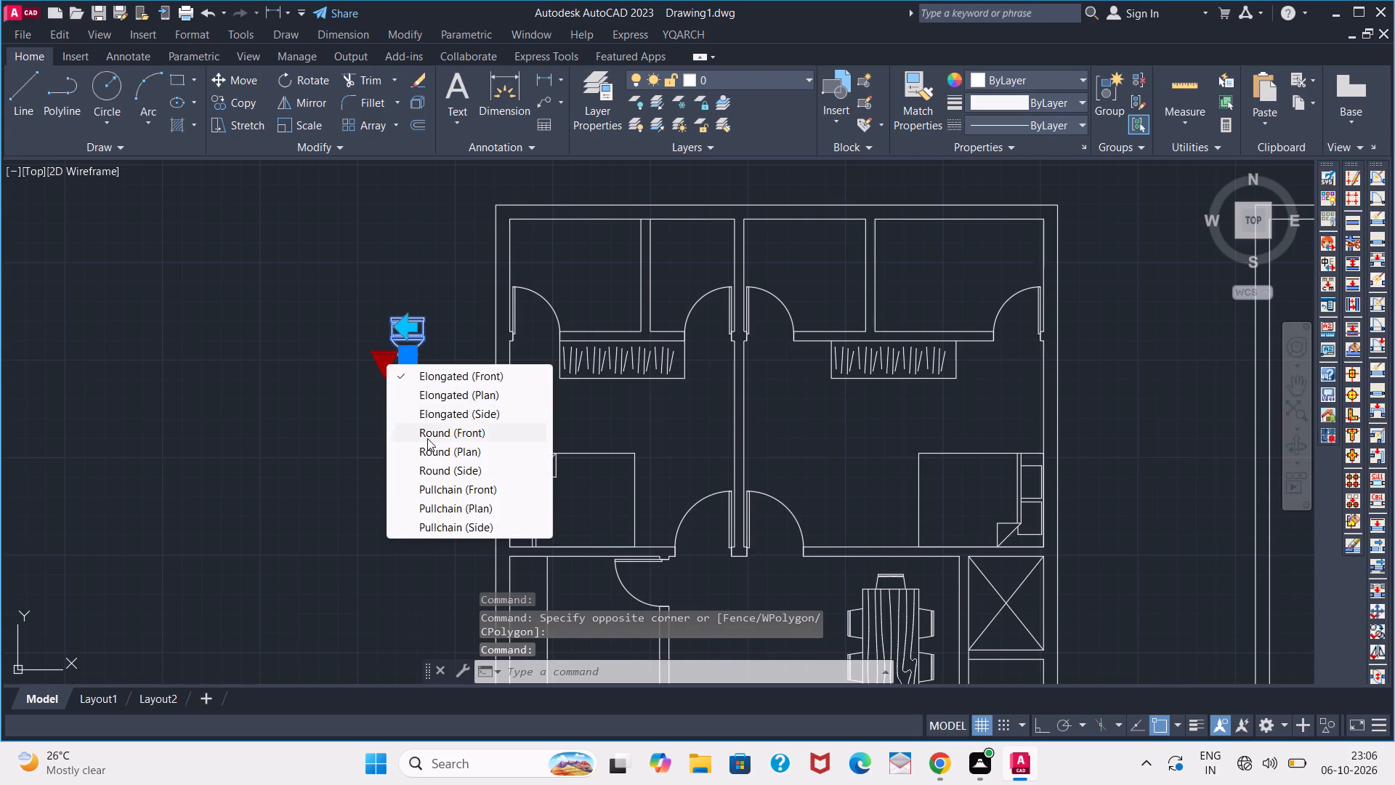
click(445, 470)
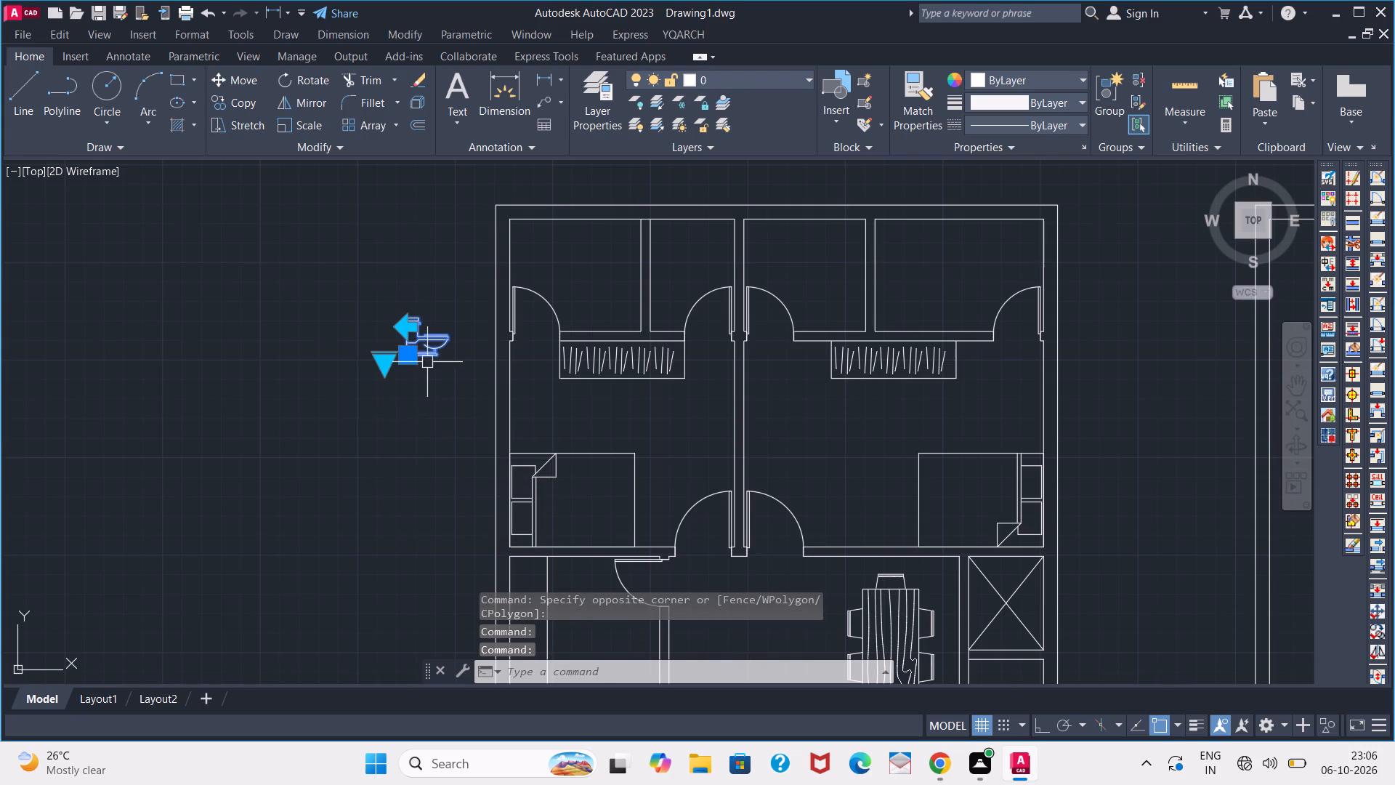
click(391, 349)
click(389, 358)
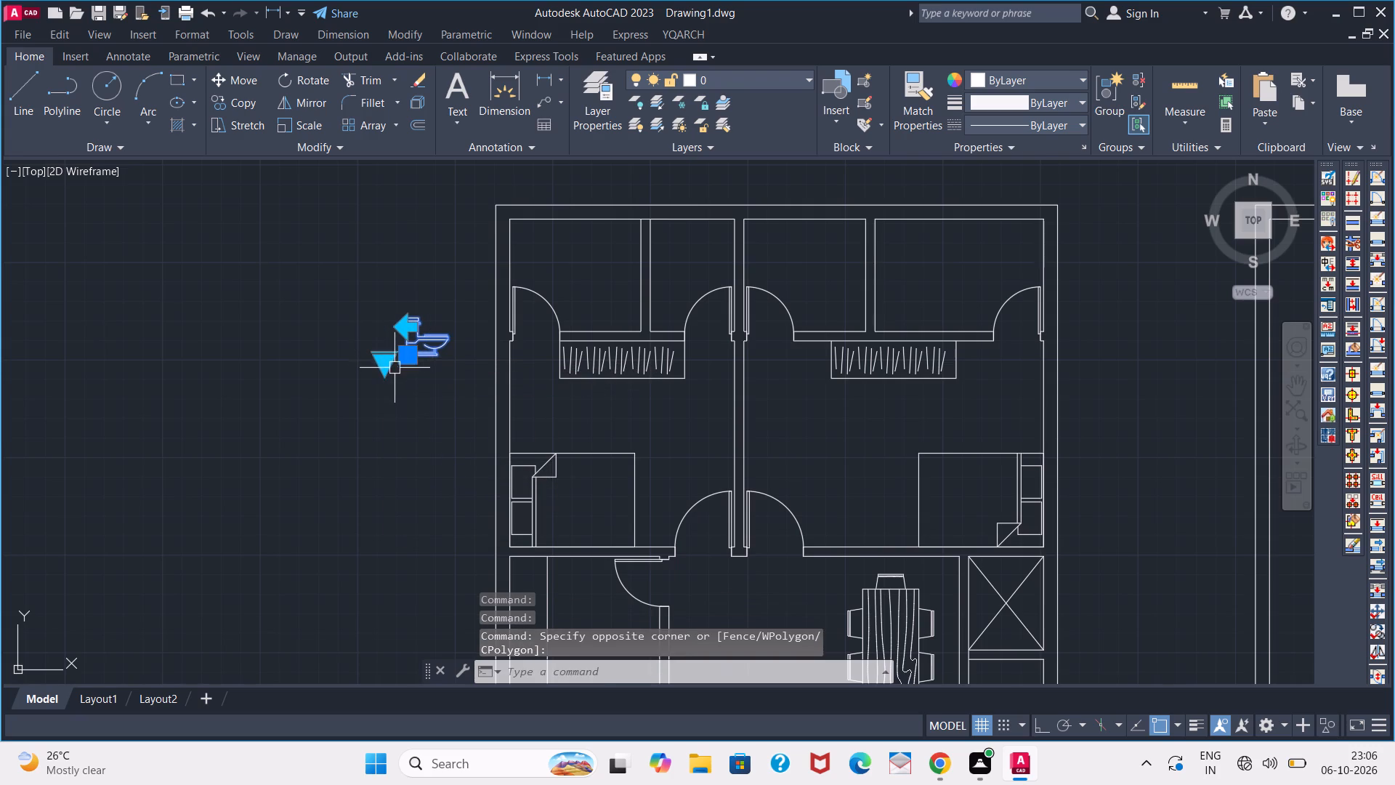
click(390, 368)
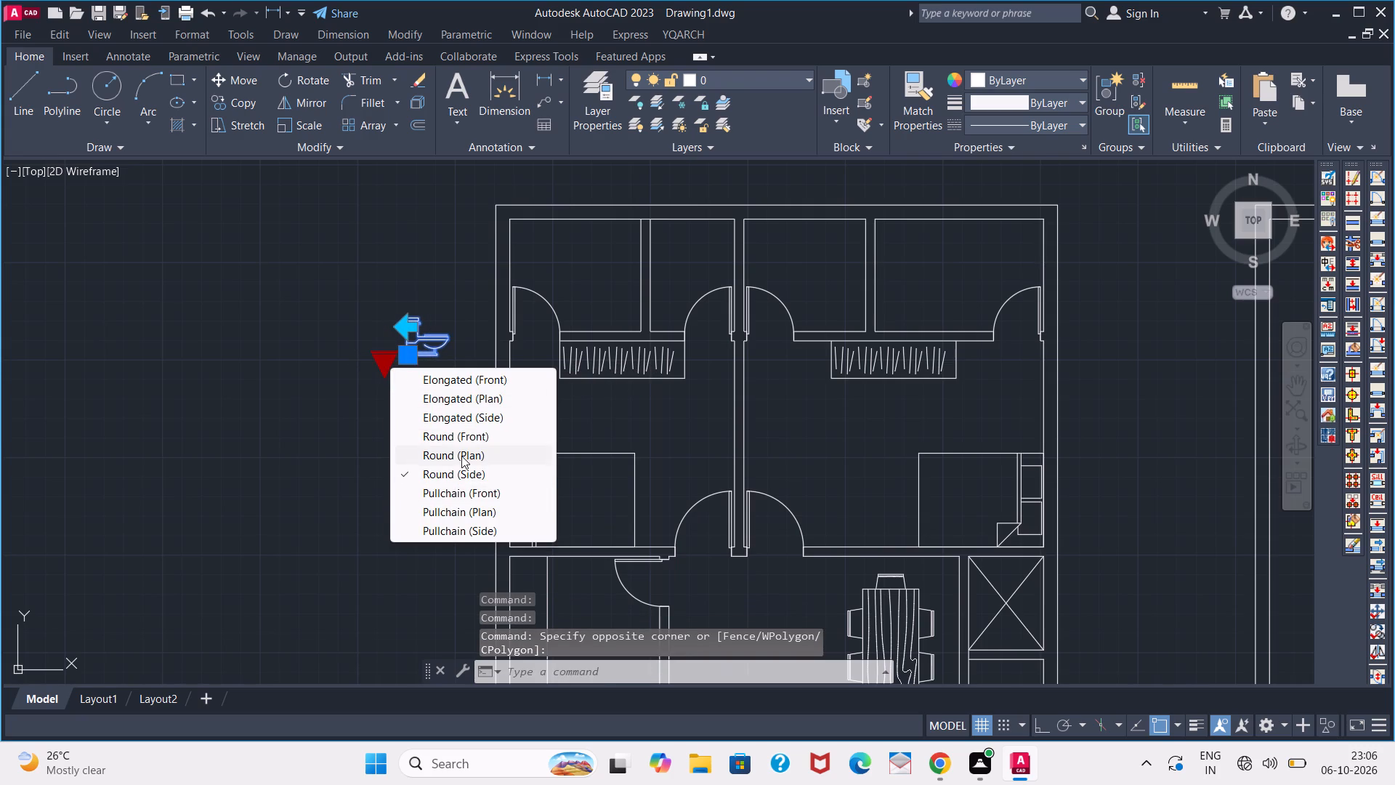
click(462, 453)
Copy the plan-view toilet against the north walls of the northwest bathroom, the northeast bathroom and the small room south of the shaft.
text(CO)
key(Return)
click(381, 346)
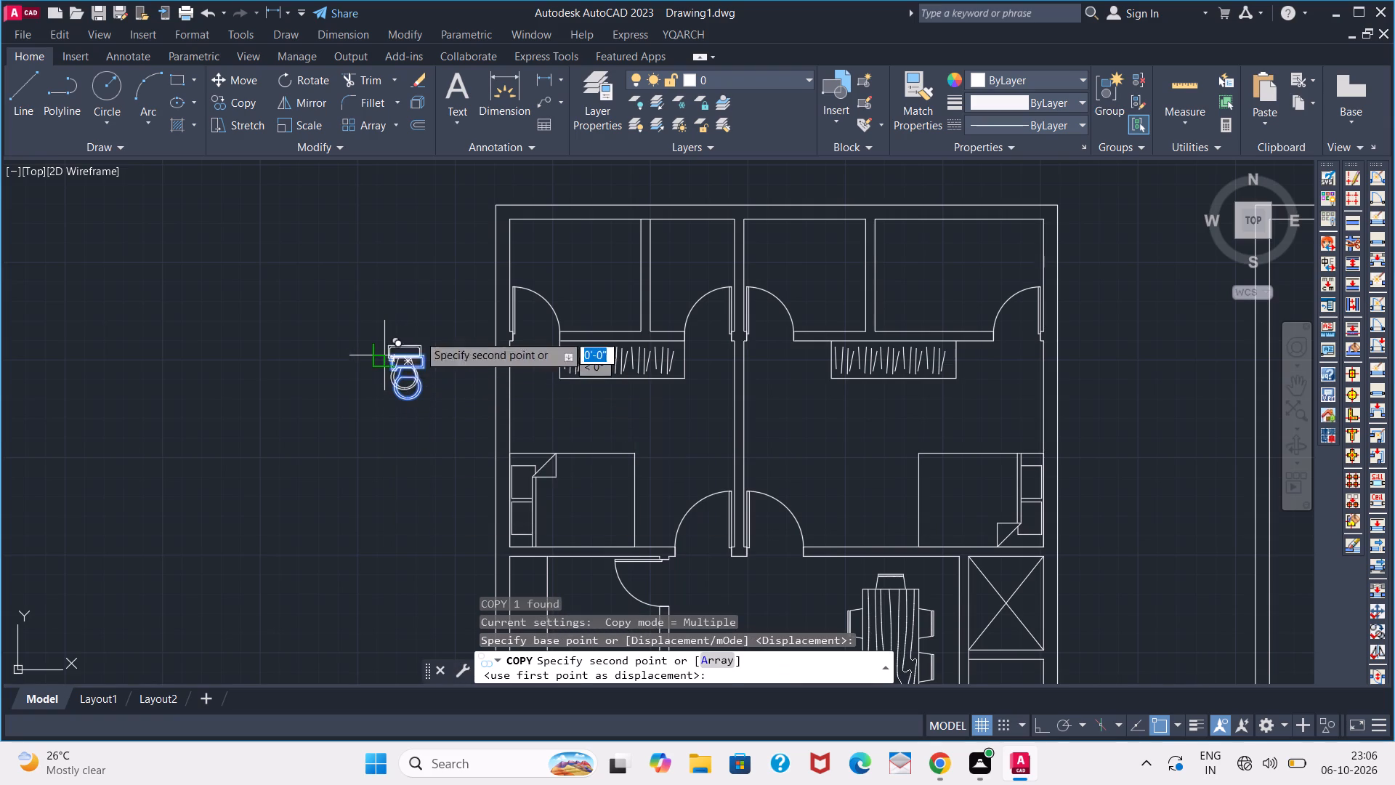
scroll(554, 225, up, 1)
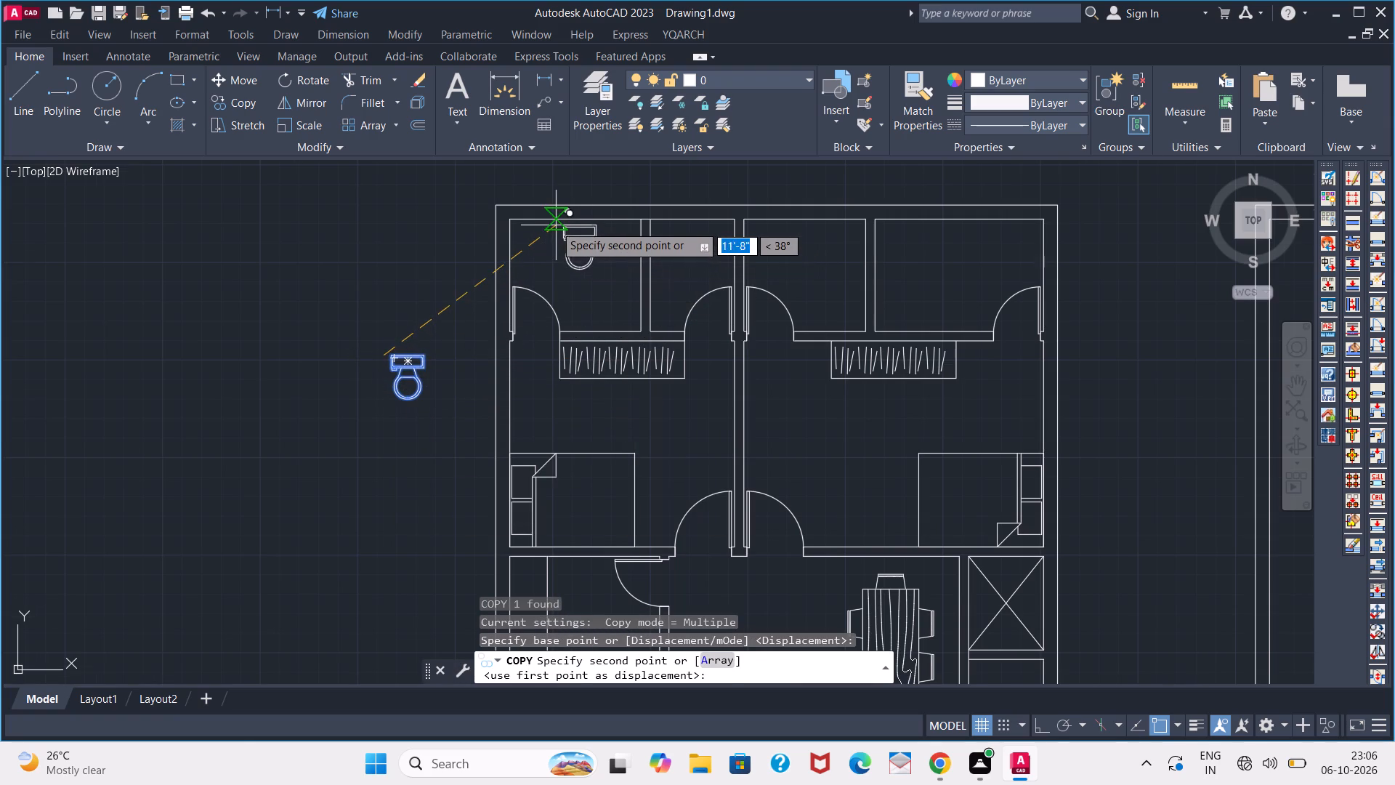
scroll(554, 225, up, 2)
click(546, 212)
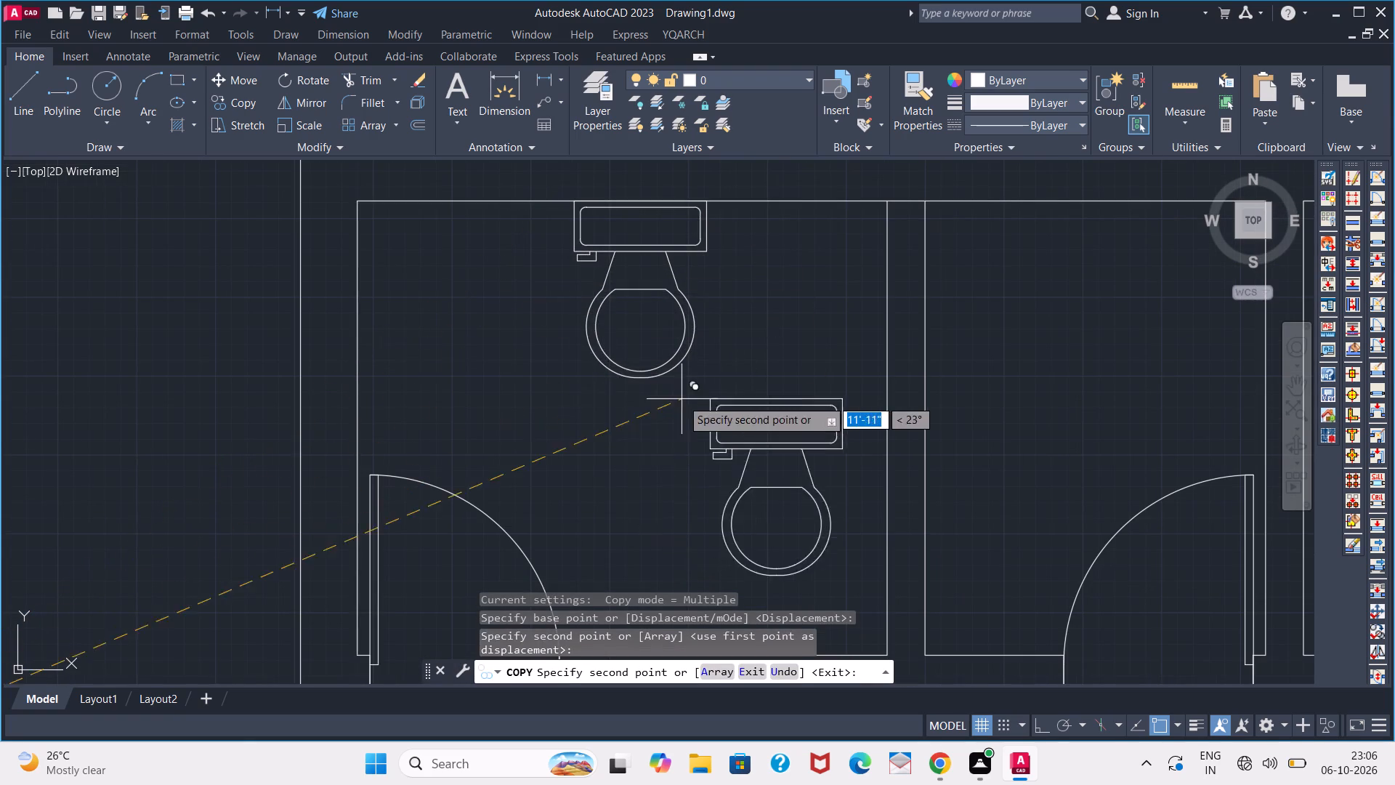
scroll(678, 396, down, 4)
scroll(981, 353, up, 2)
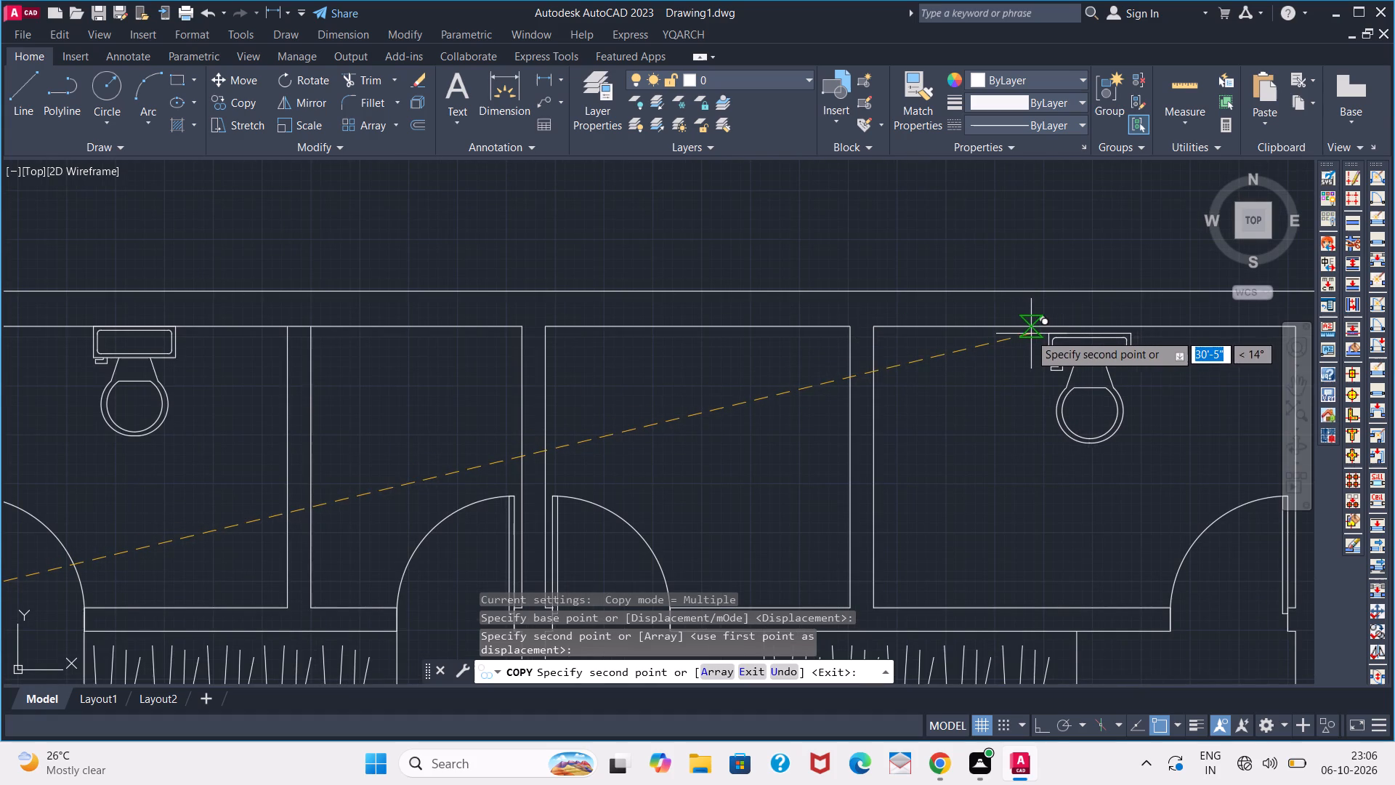
click(1022, 335)
scroll(950, 436, down, 4)
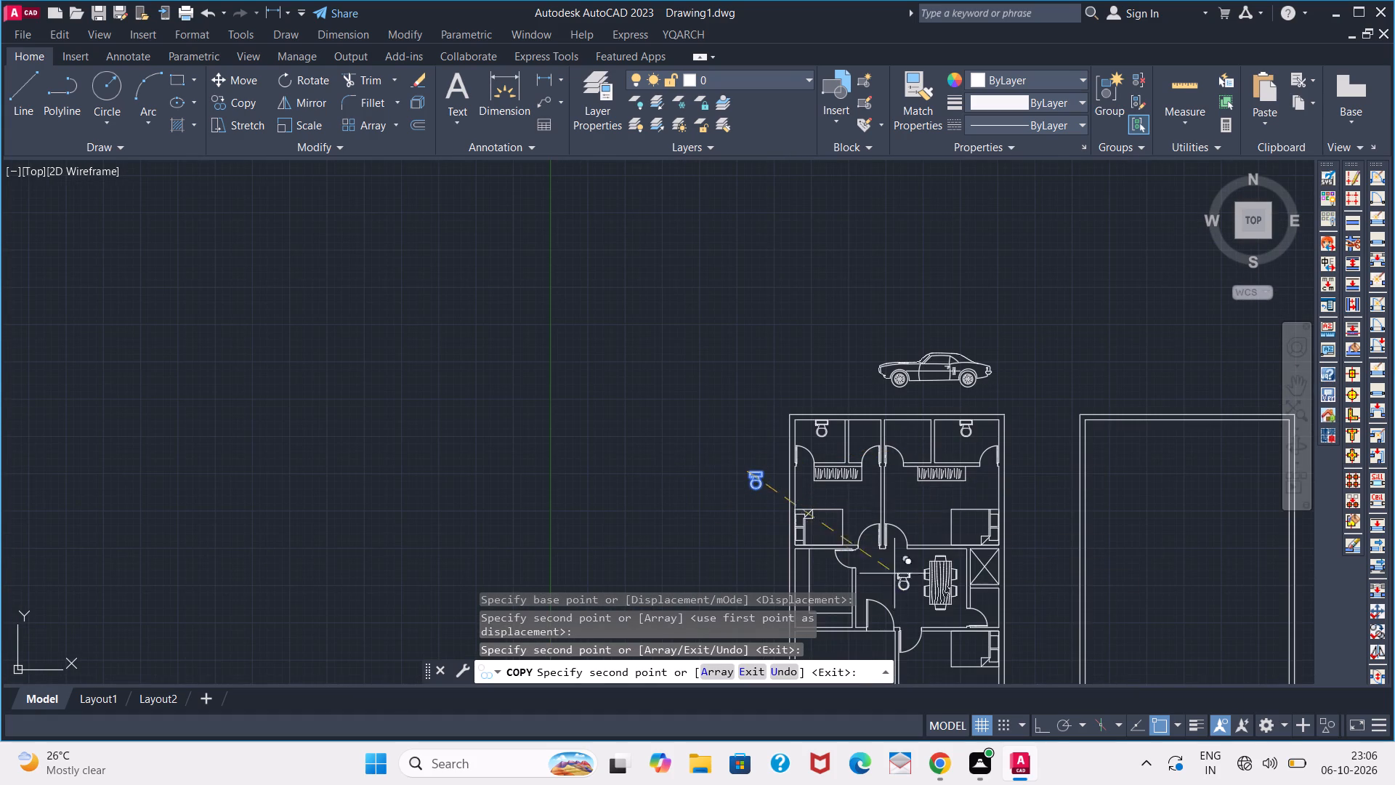
middle_drag(896, 548, 658, 310)
scroll(769, 363, up, 3)
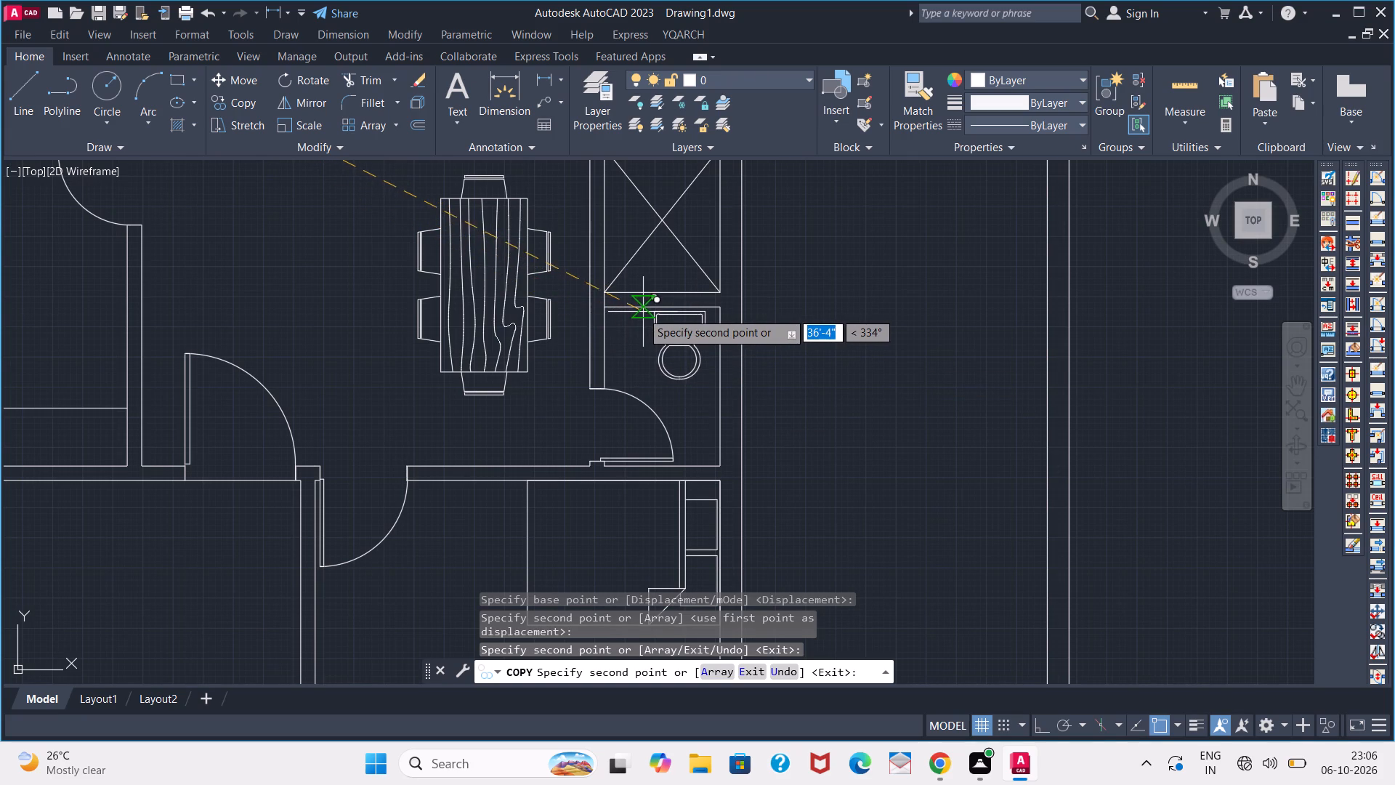
click(628, 312)
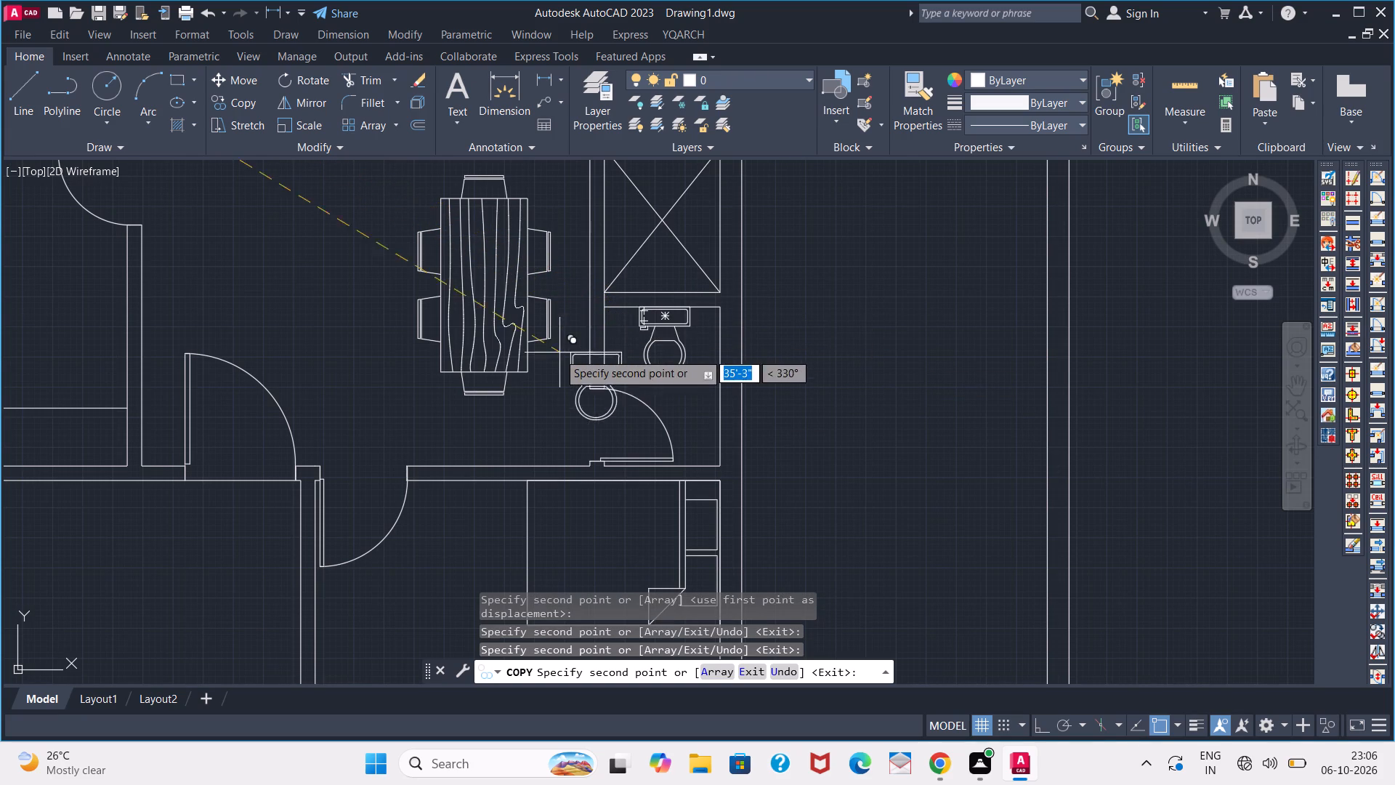
key(space)
Delete the original toilet block standing outside the house's west wall.
scroll(529, 394, down, 3)
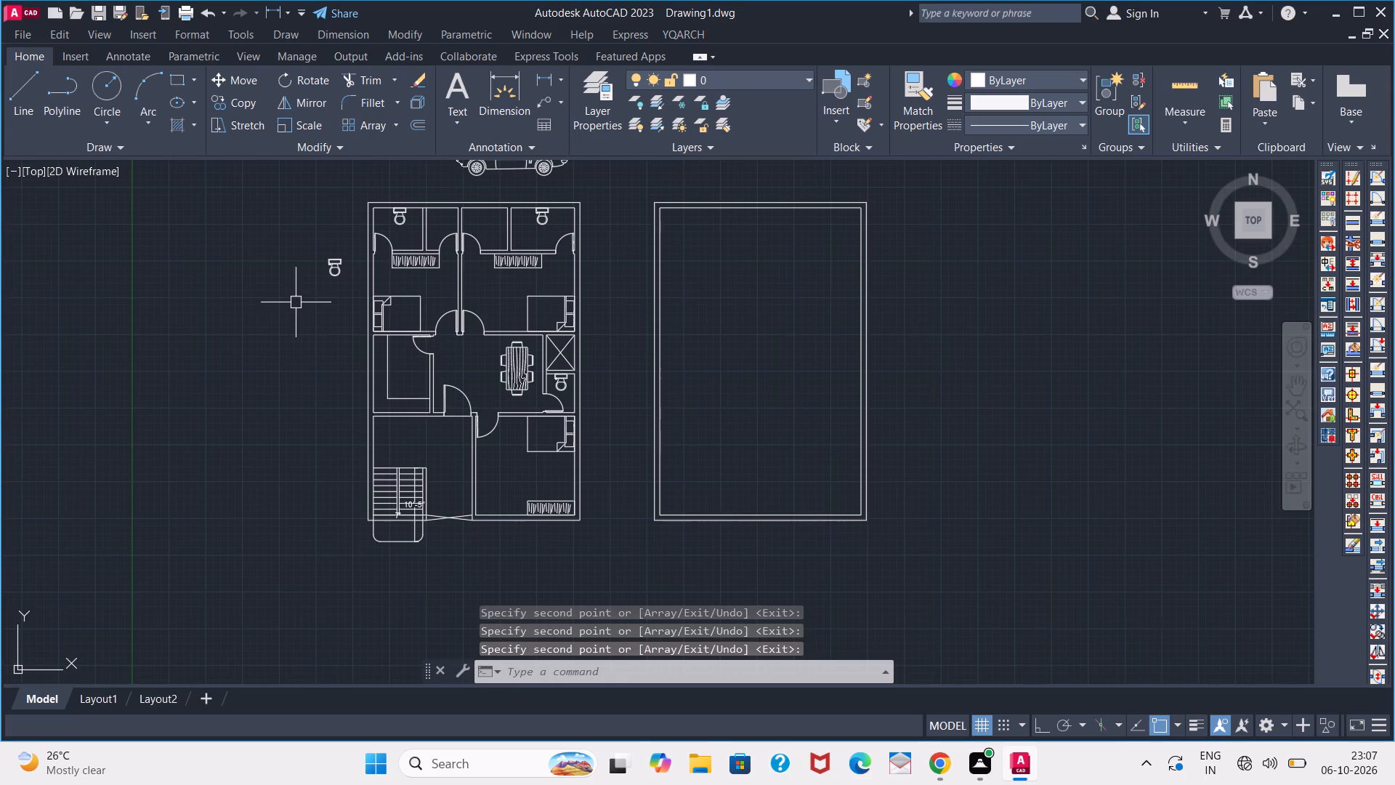
middle_drag(296, 302, 323, 359)
click(363, 318)
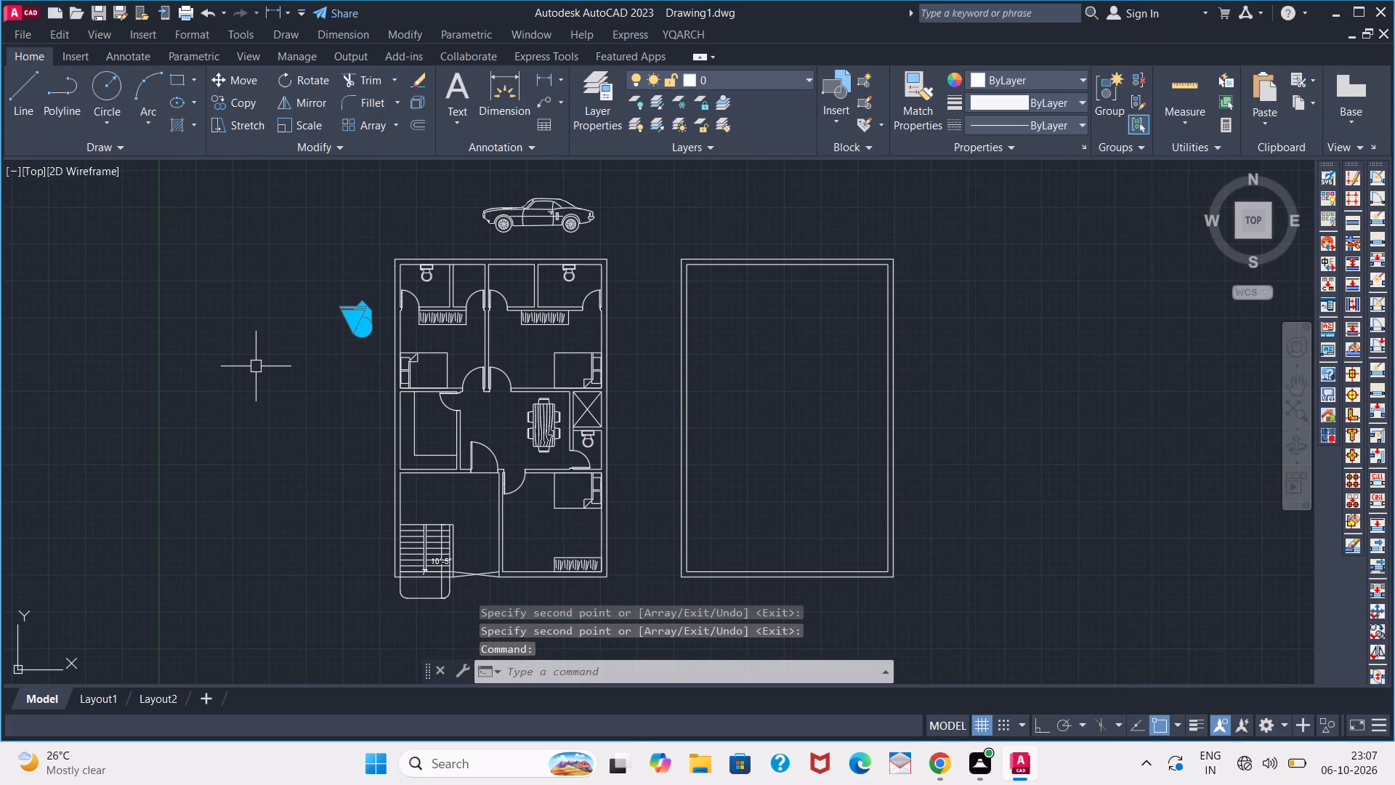
key(Delete)
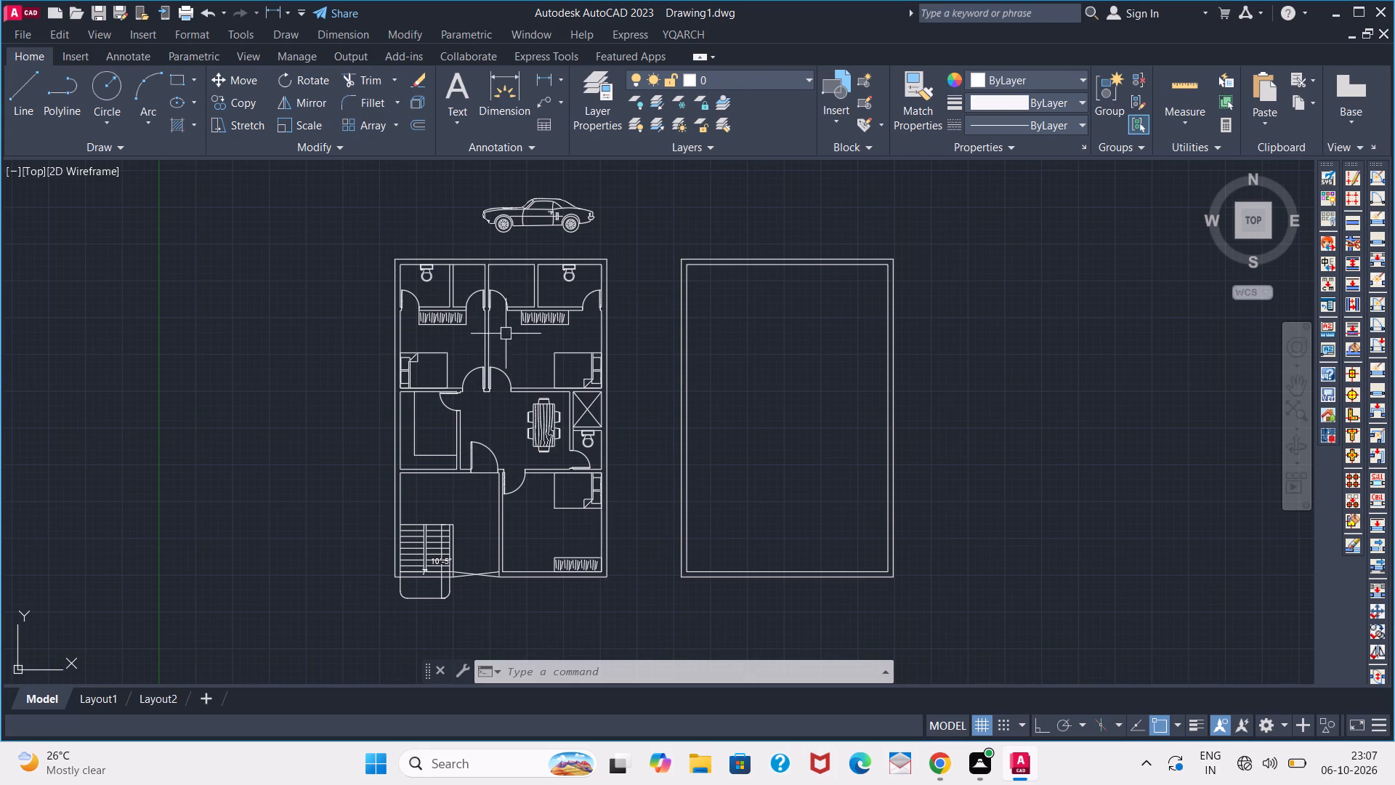
Add vertical linear dimensions along both faces of the partition between the northwest bathroom and the compartment east of it.
scroll(428, 339, up, 1)
click(428, 339)
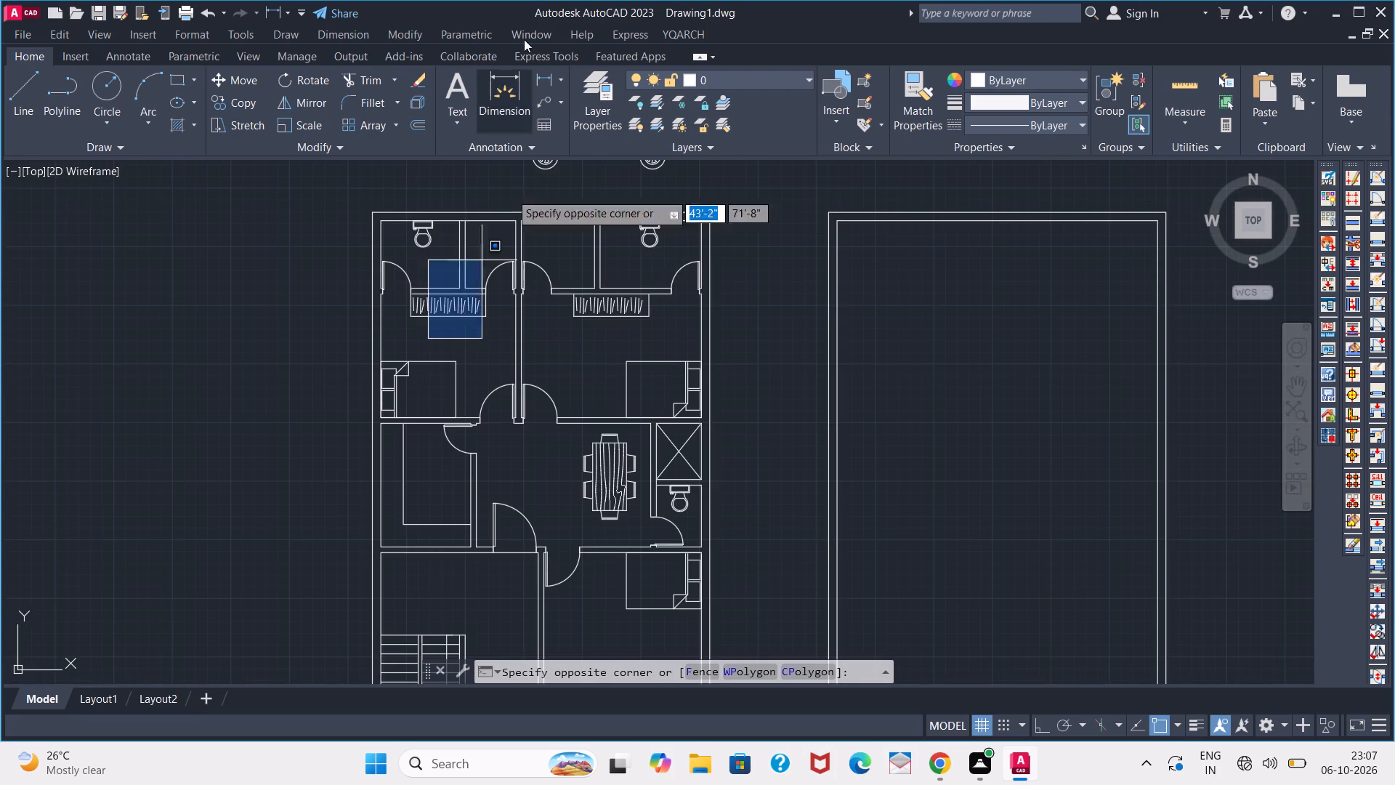
click(542, 84)
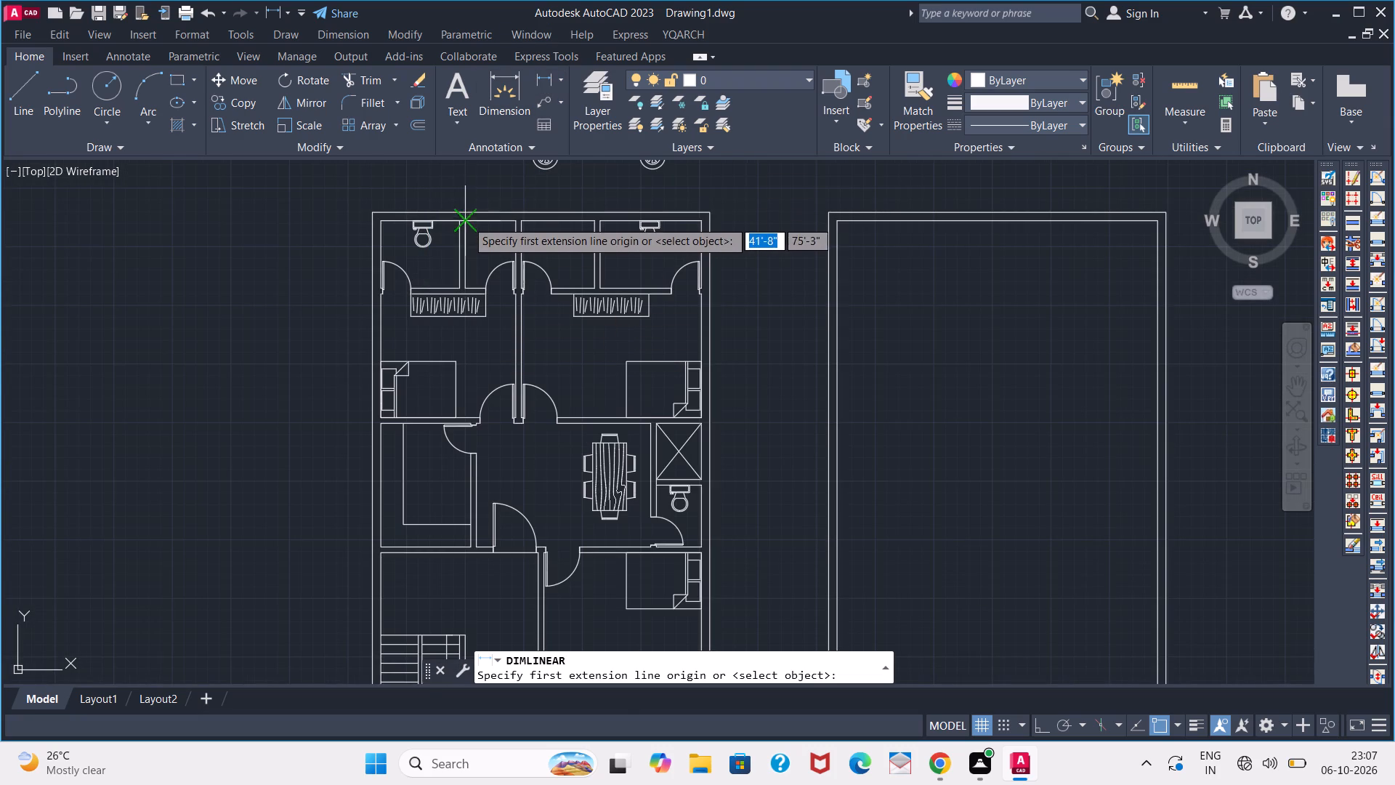
scroll(450, 227, up, 3)
click(477, 201)
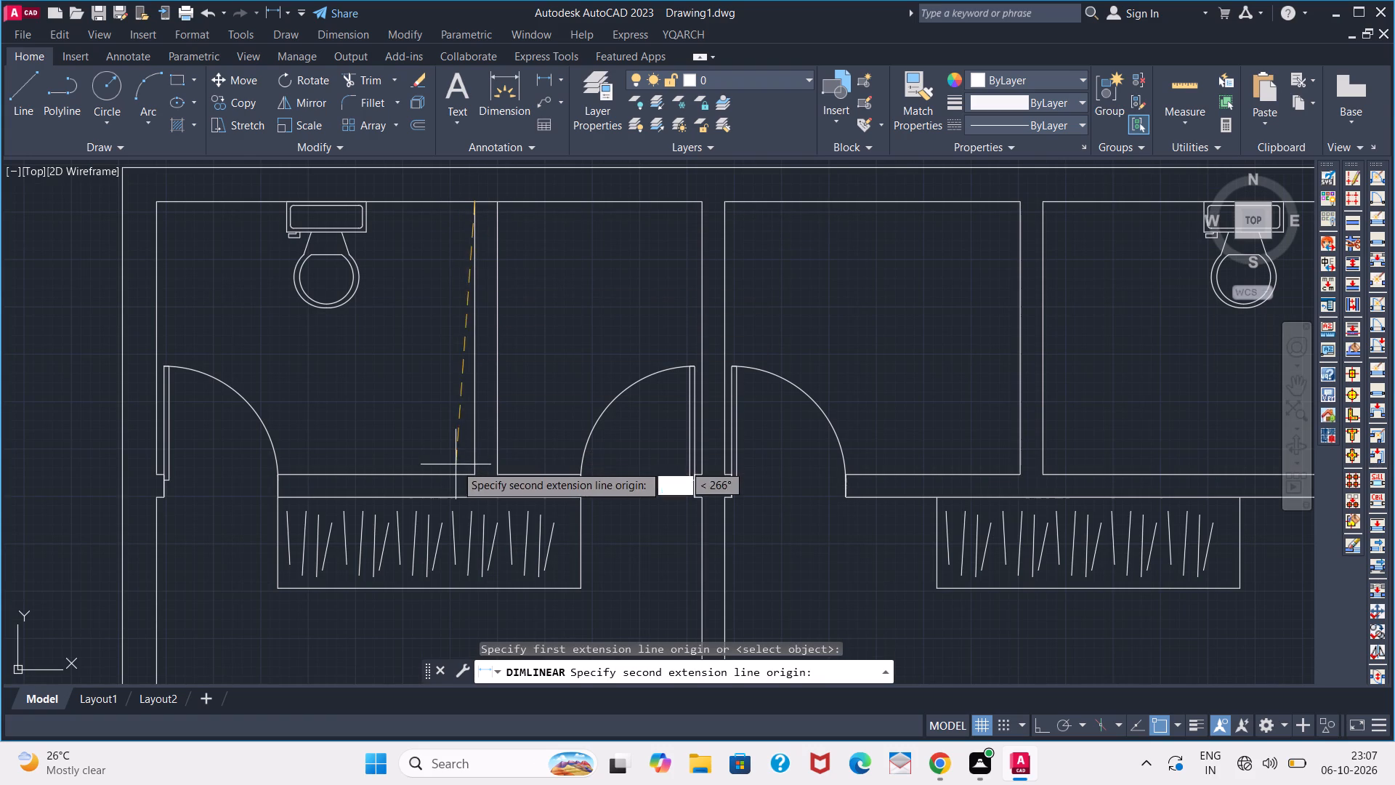
click(466, 468)
click(447, 464)
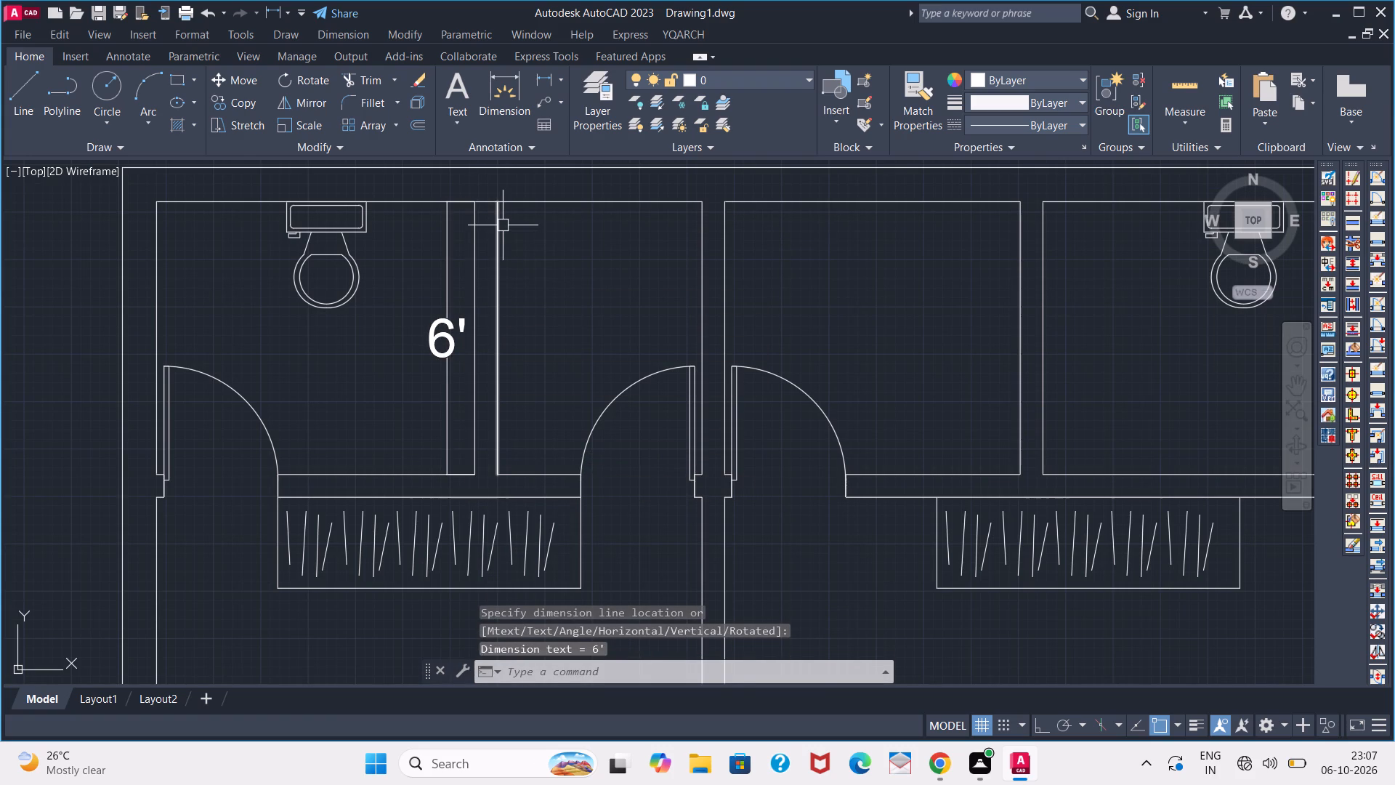
key(space)
click(504, 206)
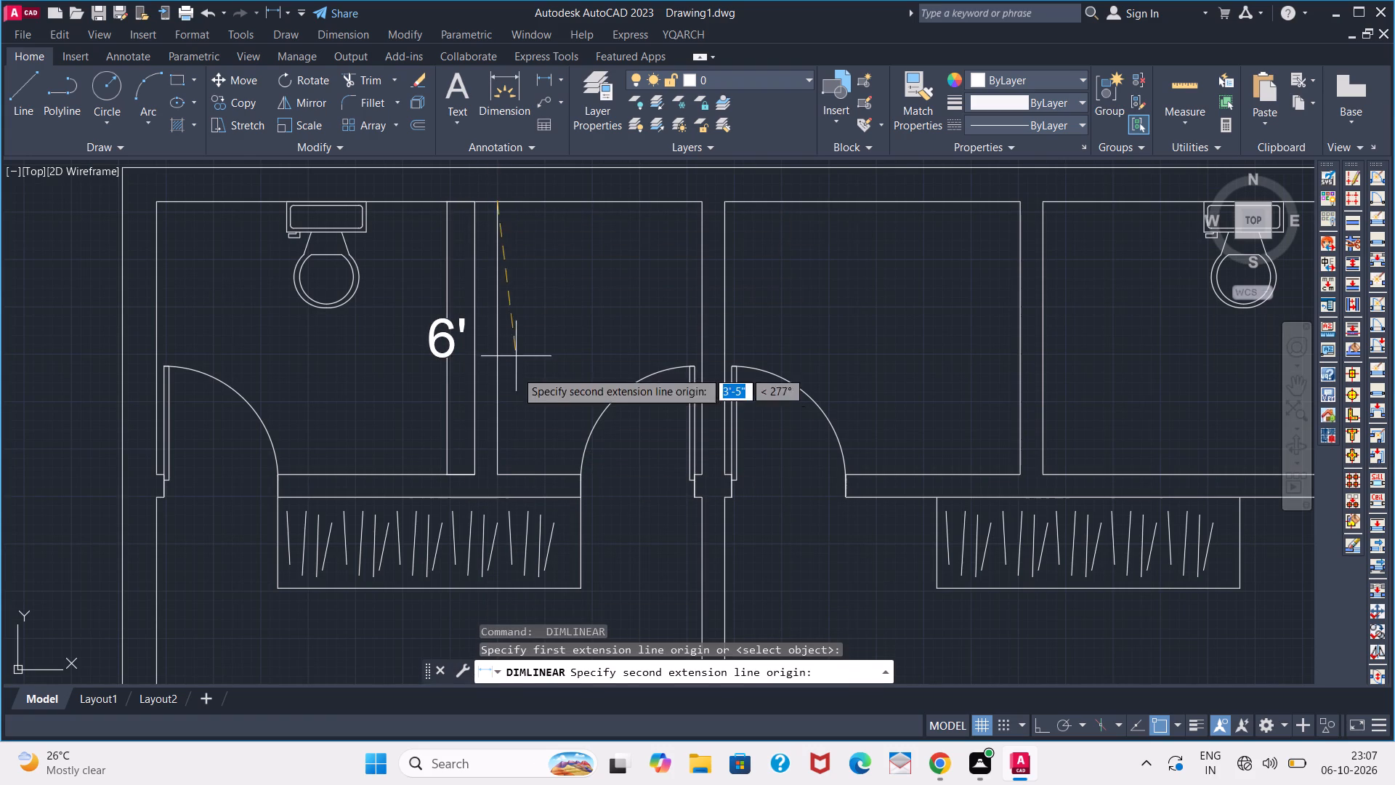
click(501, 478)
click(522, 454)
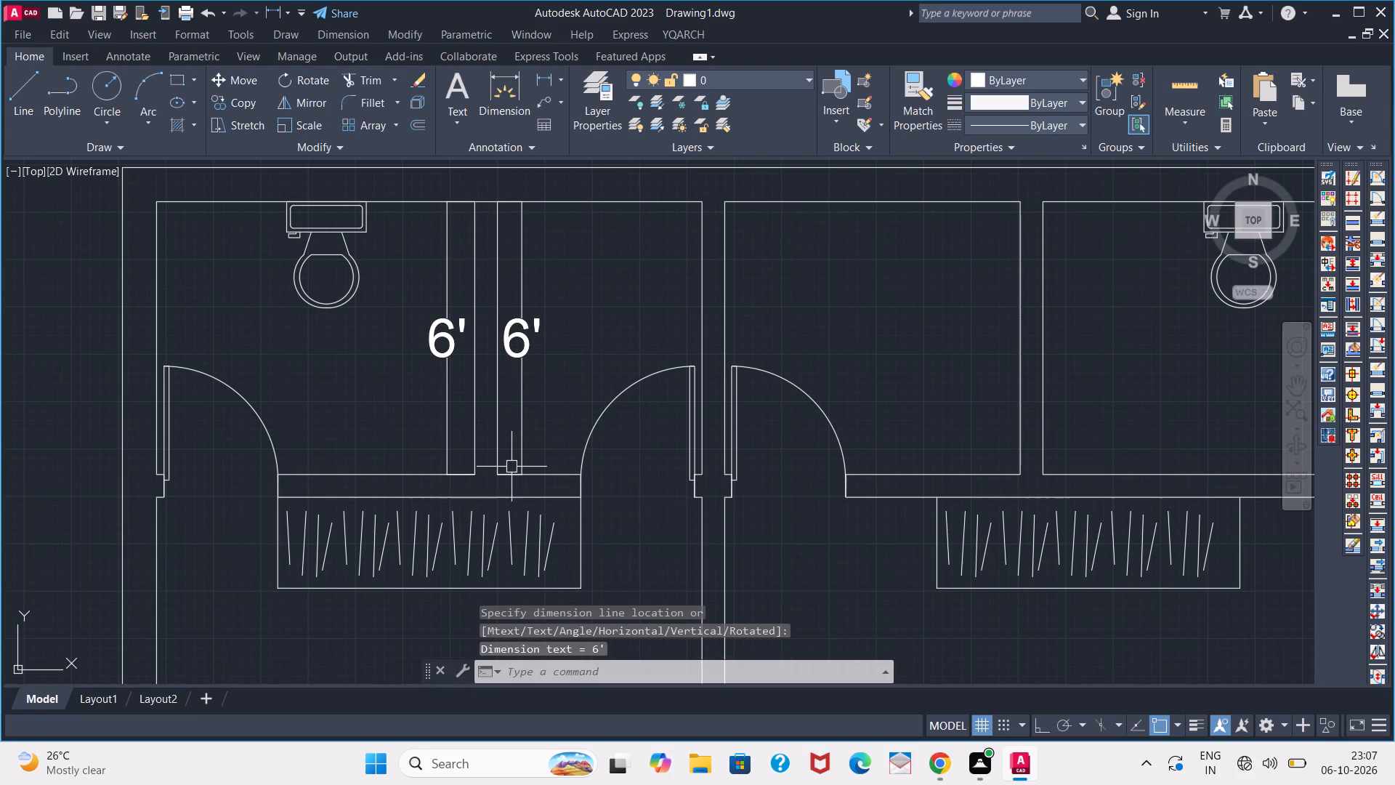
Add horizontal linear dimensions across the widths of the northwest bathroom and the adjoining compartment, just below the north wall.
key(space)
click(498, 206)
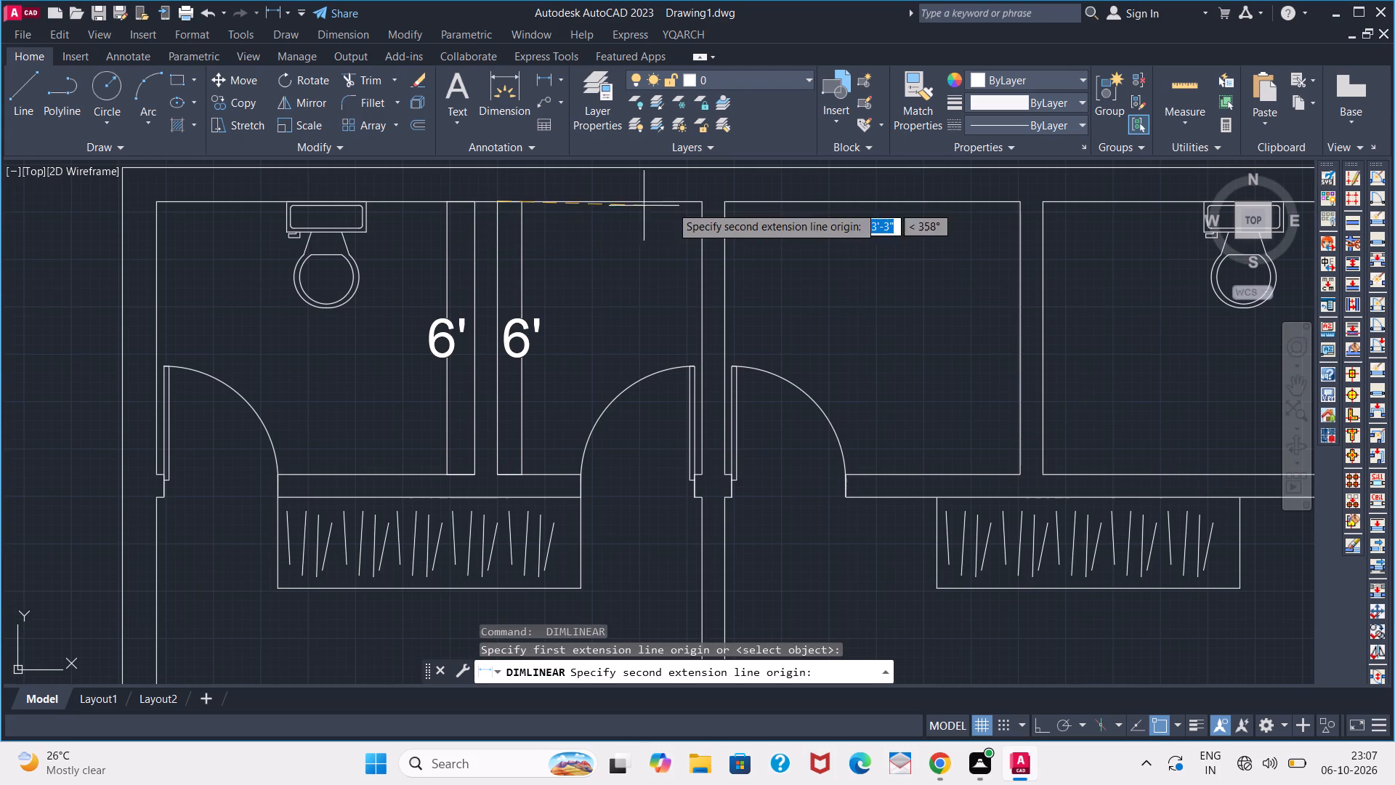
click(697, 205)
click(682, 239)
key(space)
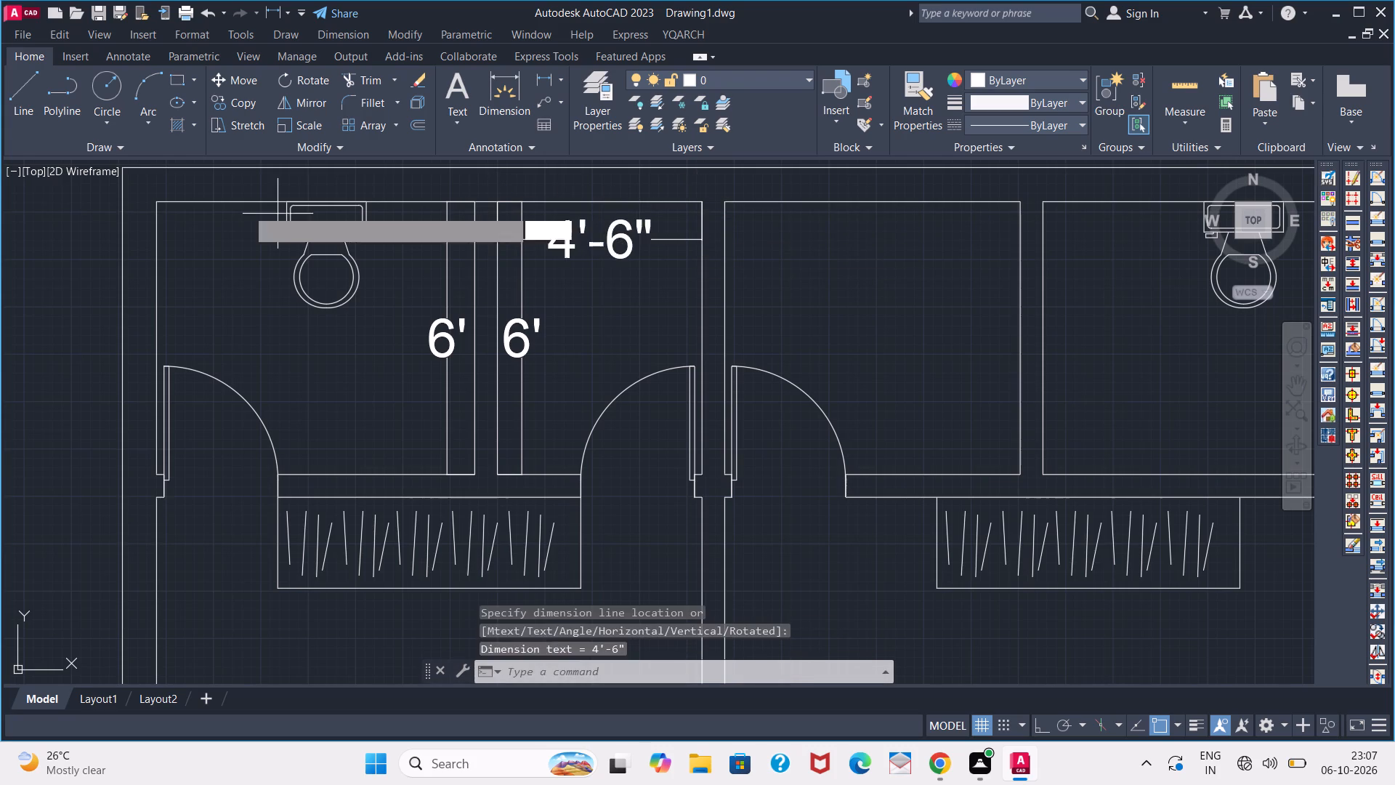
click(149, 197)
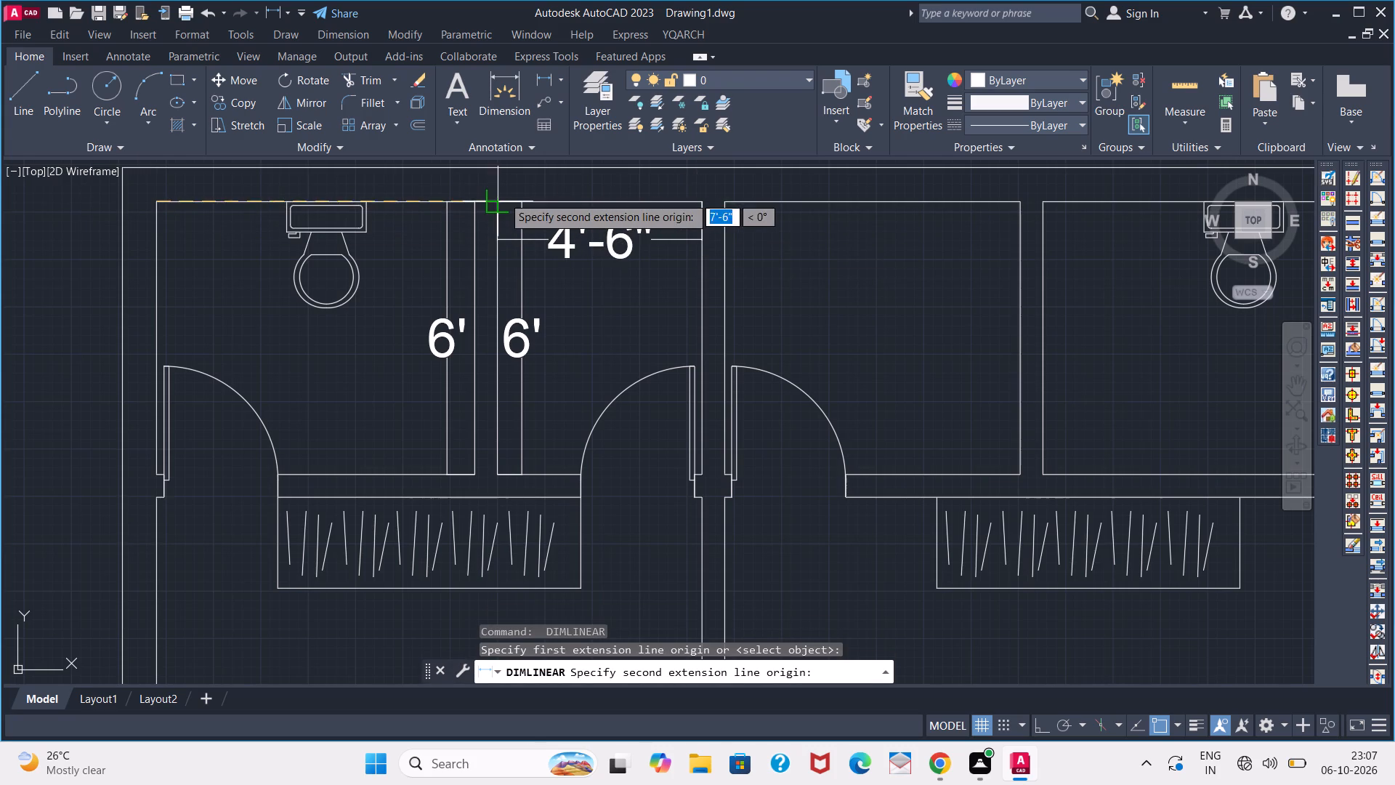
click(471, 193)
key(space)
key(space)
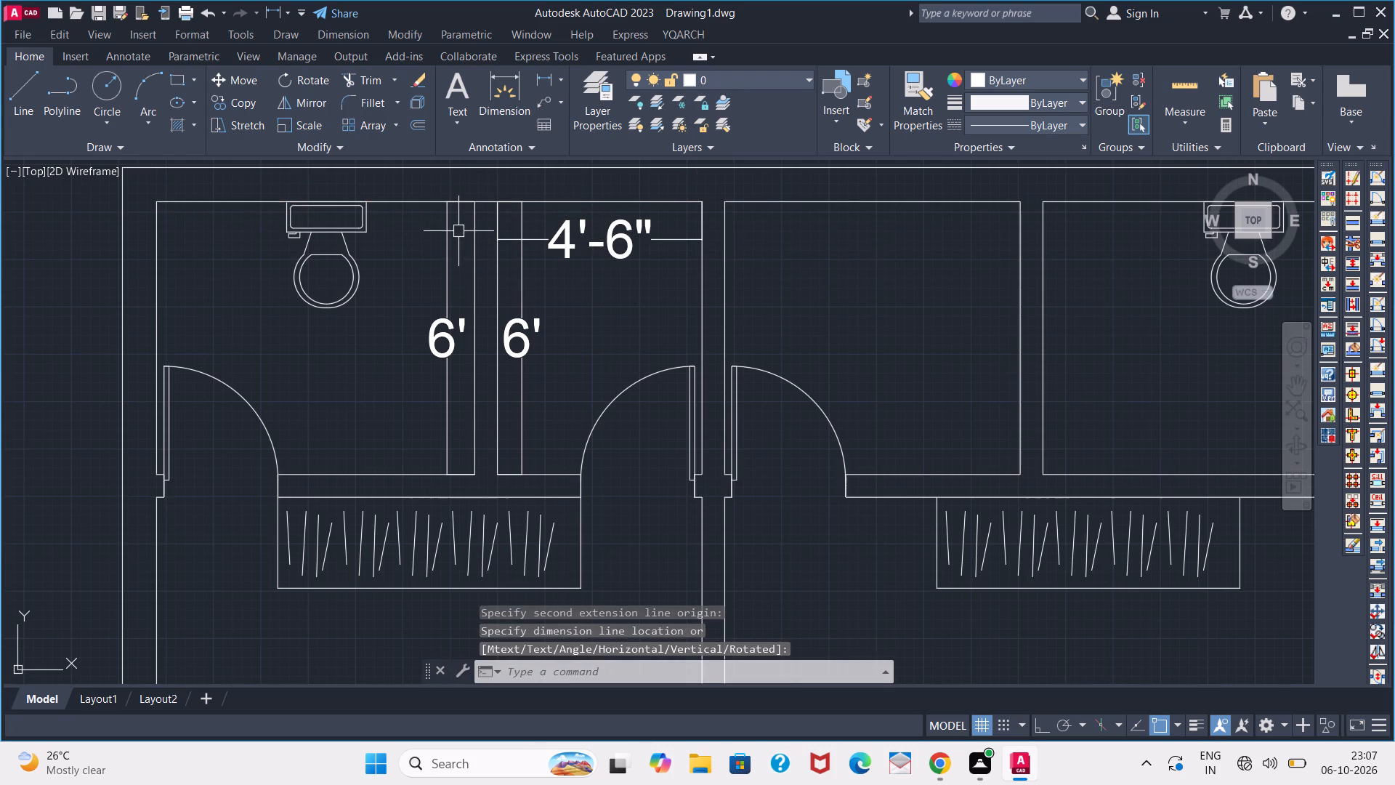
click(163, 203)
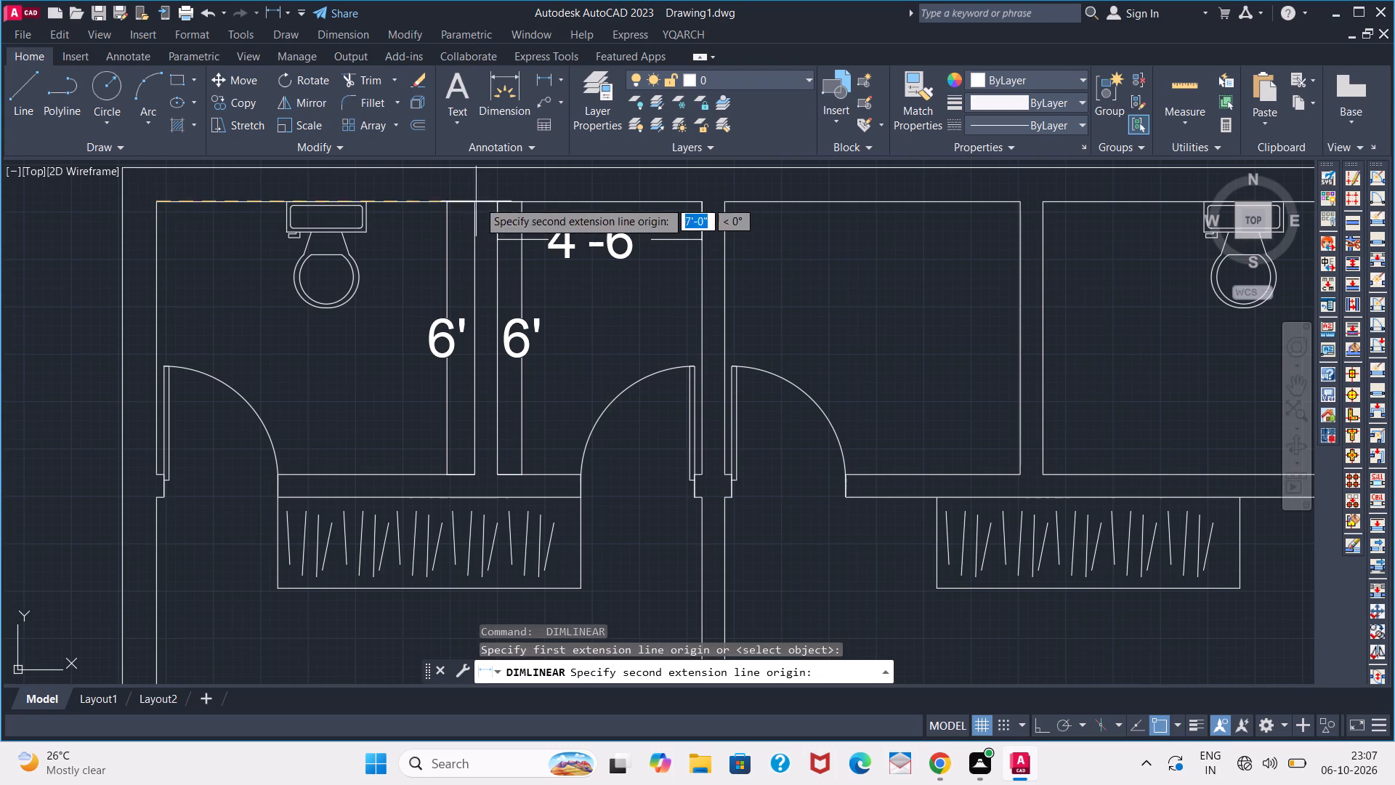
click(485, 199)
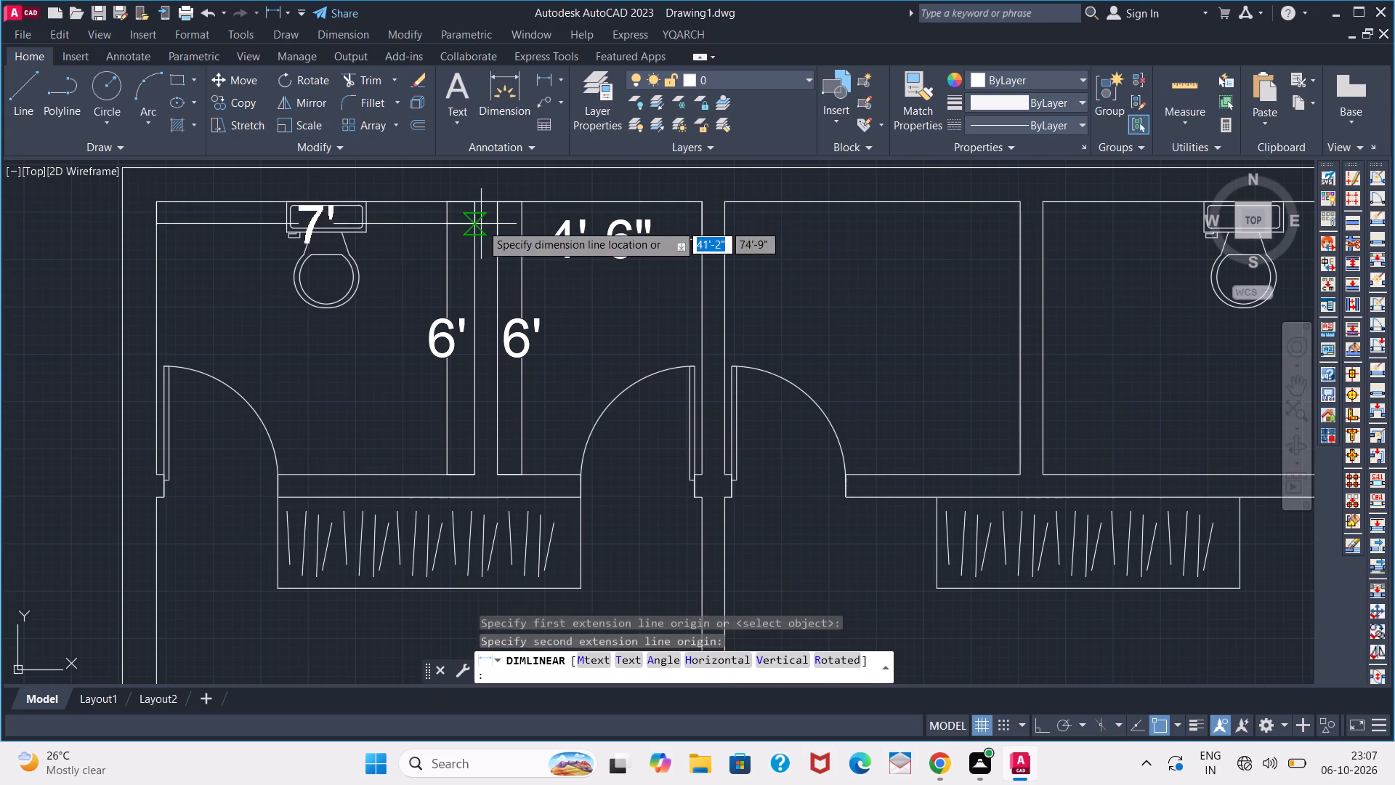
click(480, 225)
Add a horizontal linear dimension across the width of the compartment immediately east of the central wall, near the north wall.
key(space)
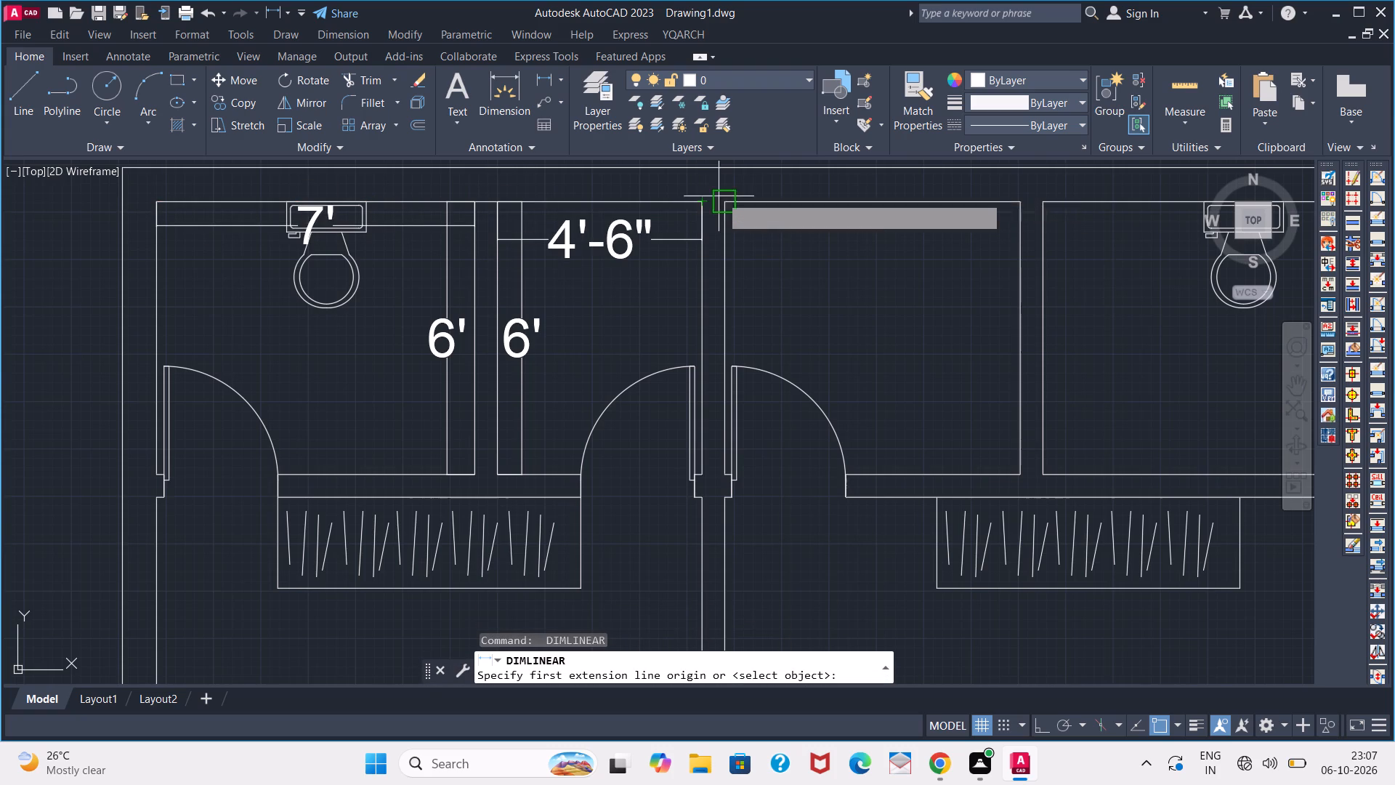
click(722, 196)
click(1015, 205)
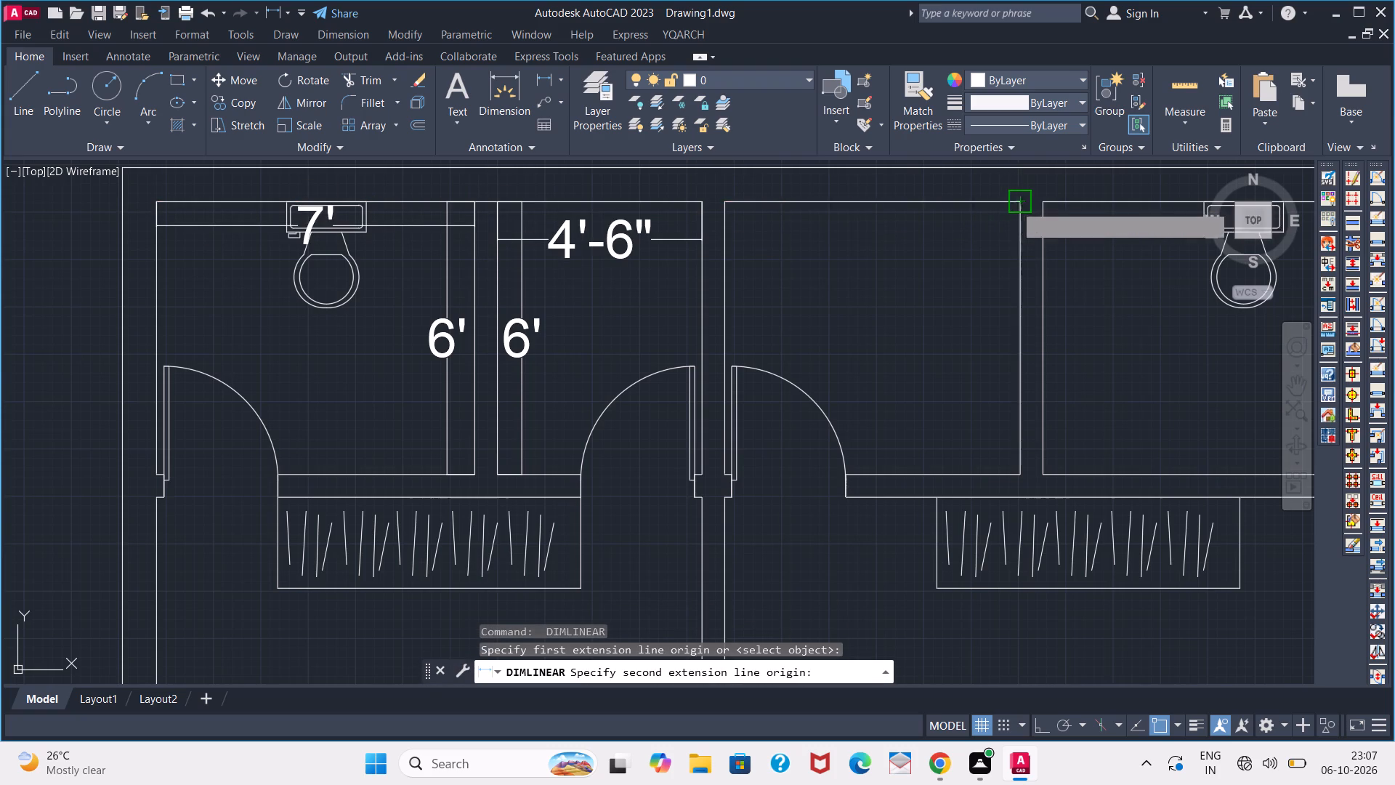
click(1007, 225)
Add a vertical linear dimension along the west face of the partition beside the northeast bathroom.
key(space)
key(space)
key(space)
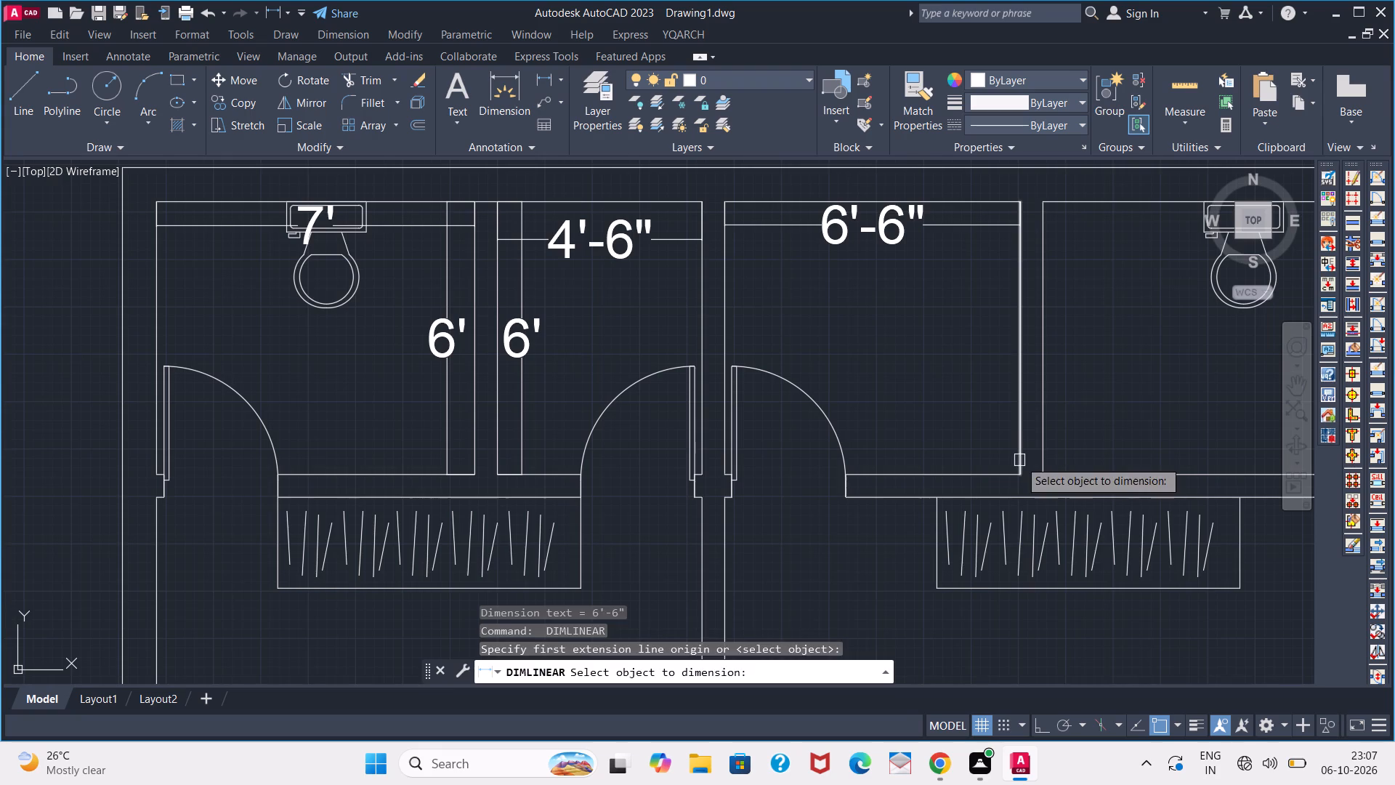
click(1019, 466)
key(Escape)
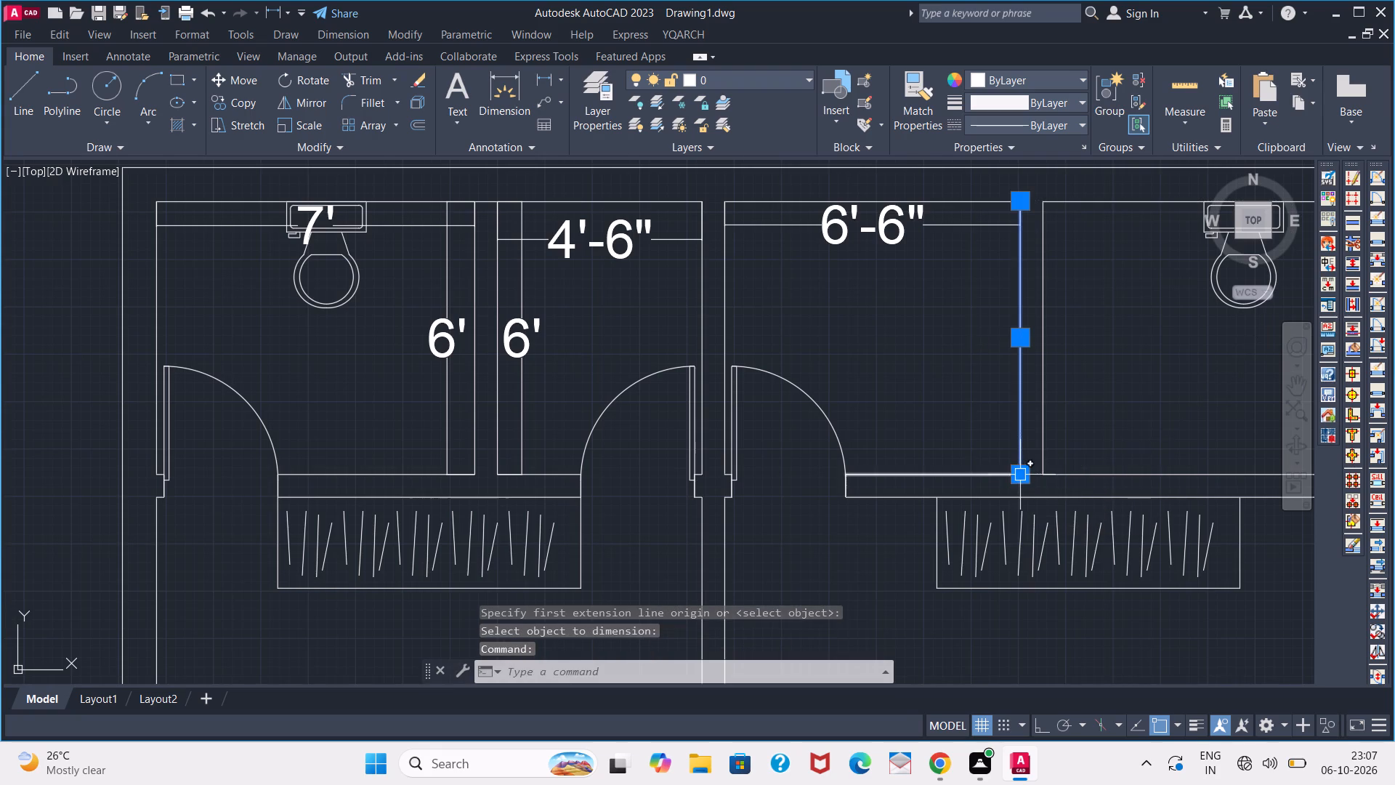
key(space)
click(1018, 476)
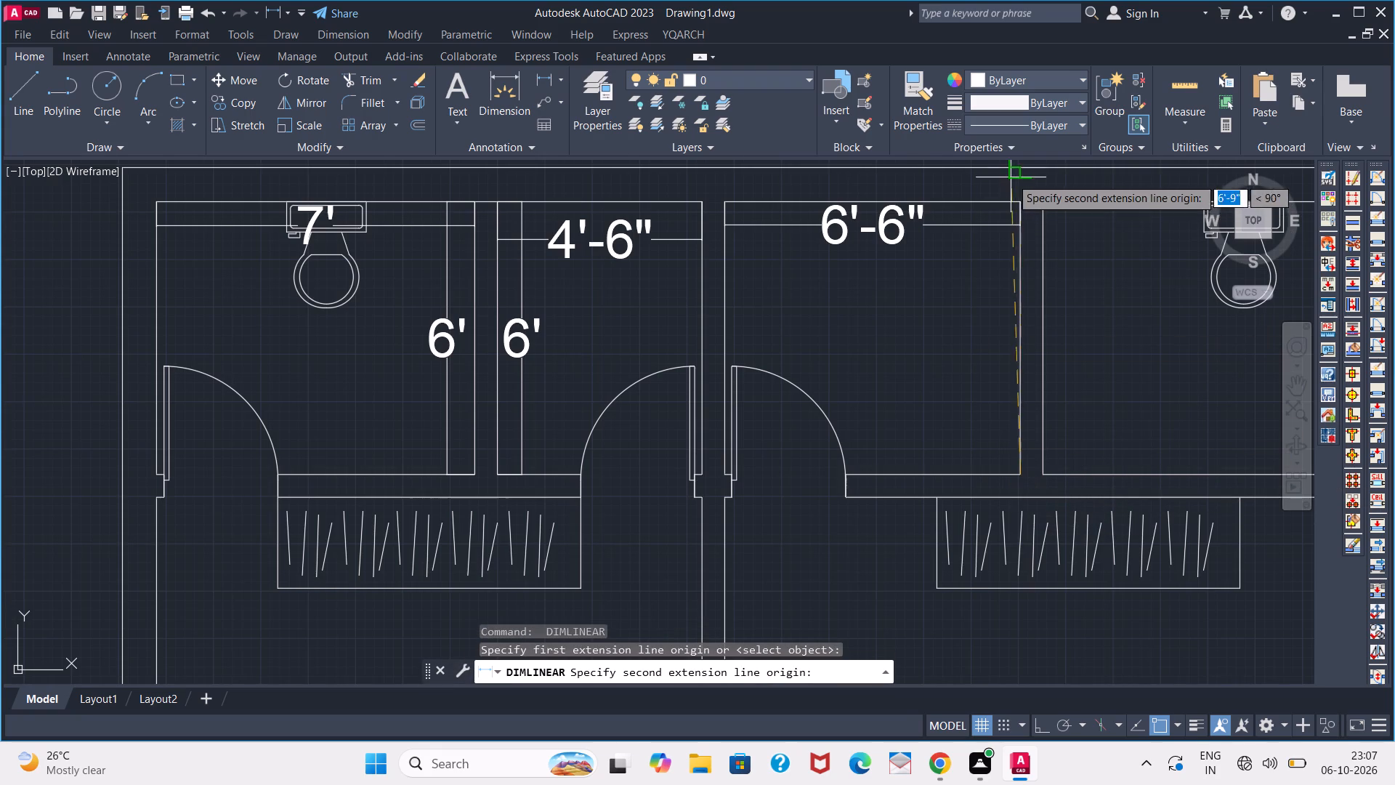
click(1016, 195)
click(991, 206)
Add linear dimensions for the northeast bathroom's width below the north wall and its depth along the west partition.
key(space)
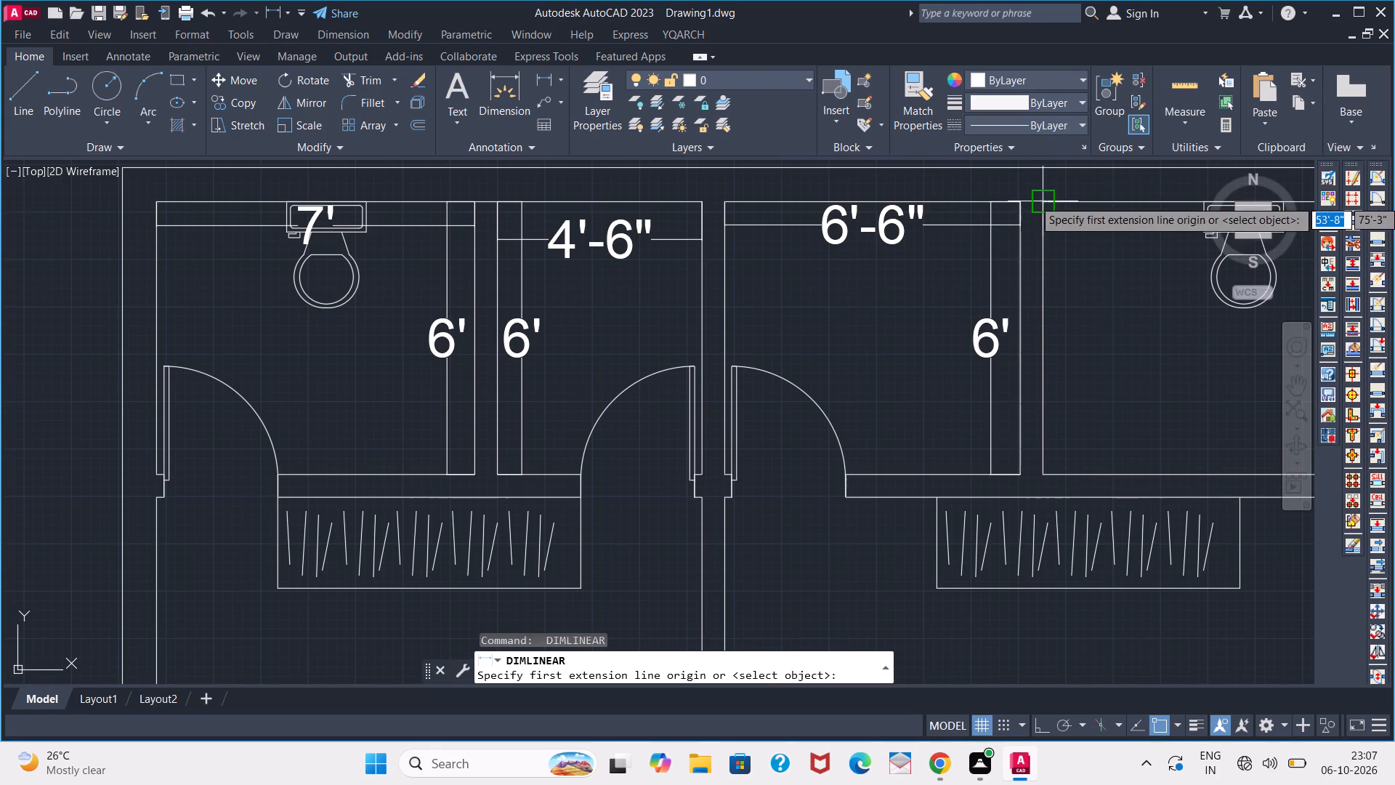
click(1047, 199)
middle_drag(1096, 210, 497, 225)
scroll(1088, 217, up, 1)
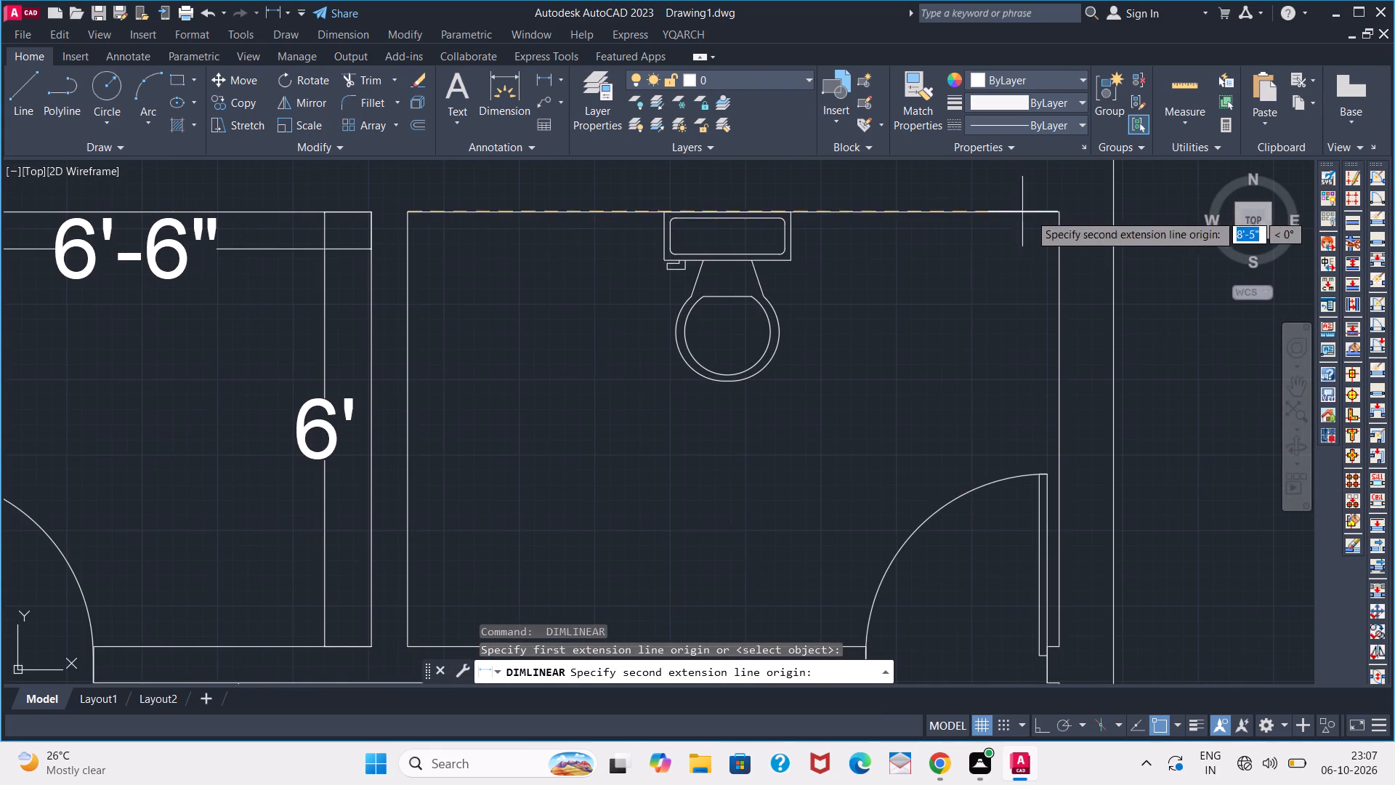
click(1056, 215)
click(1048, 265)
key(space)
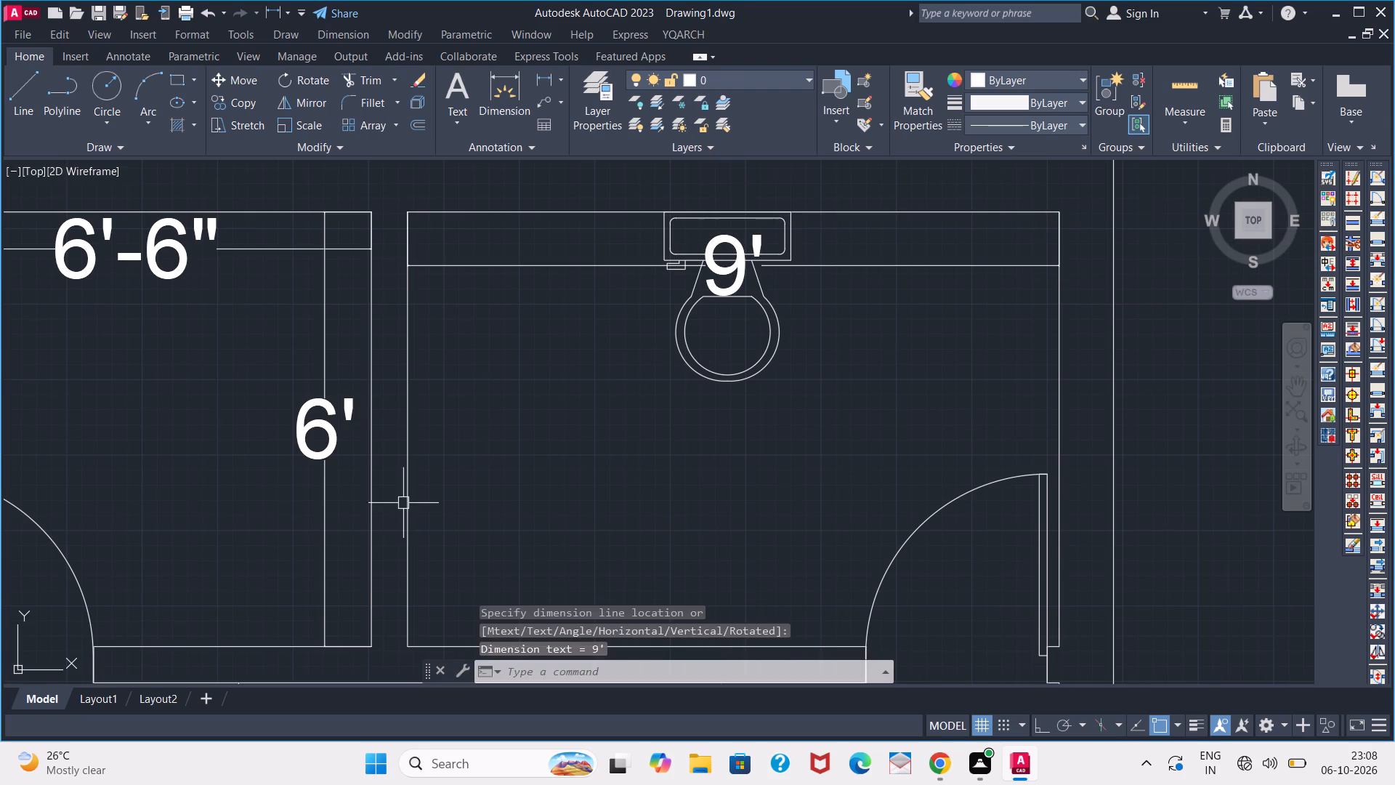
click(400, 643)
click(408, 217)
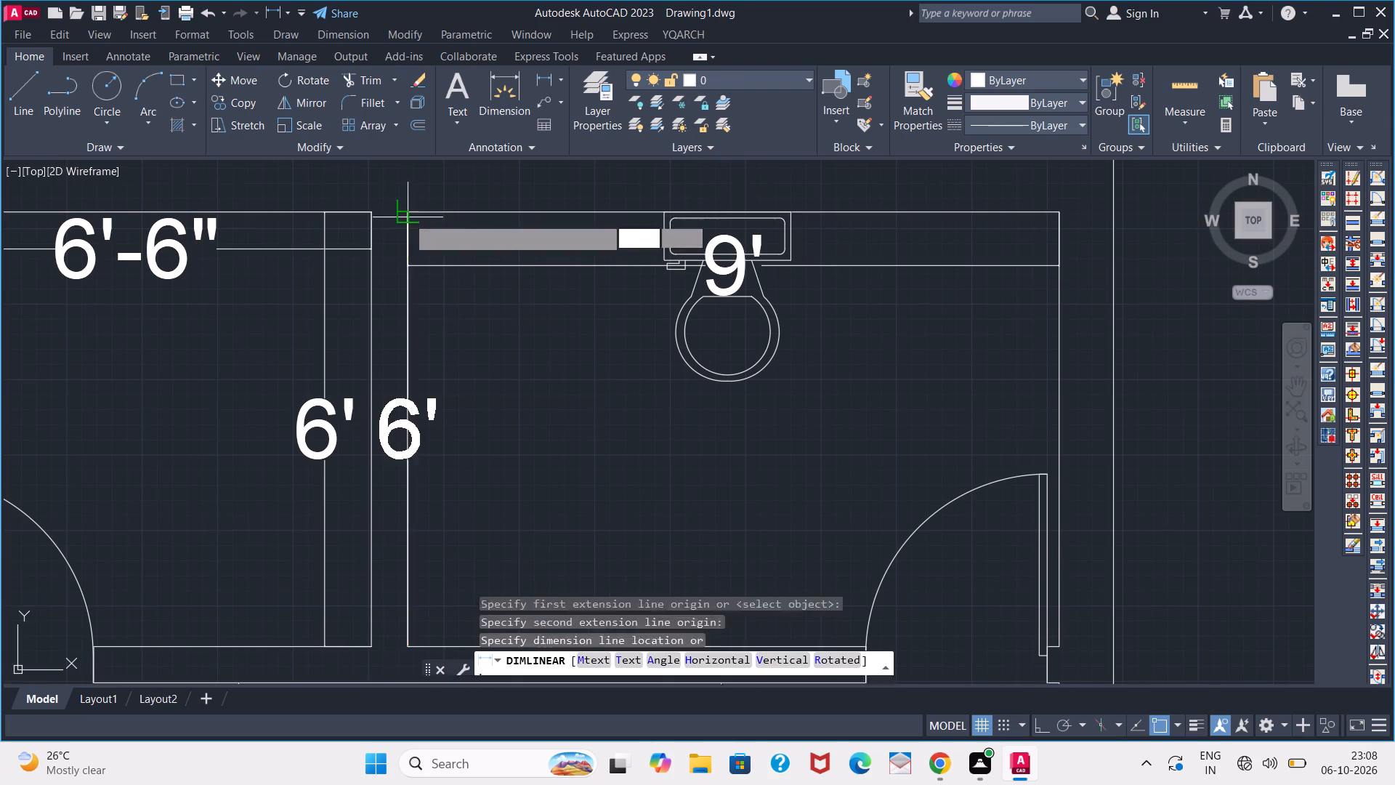
click(451, 267)
Add a horizontal linear dimension across the northwest bedroom's width, just below the bathroom wall and over the wardrobe.
scroll(427, 324, down, 3)
middle_drag(372, 394, 498, 305)
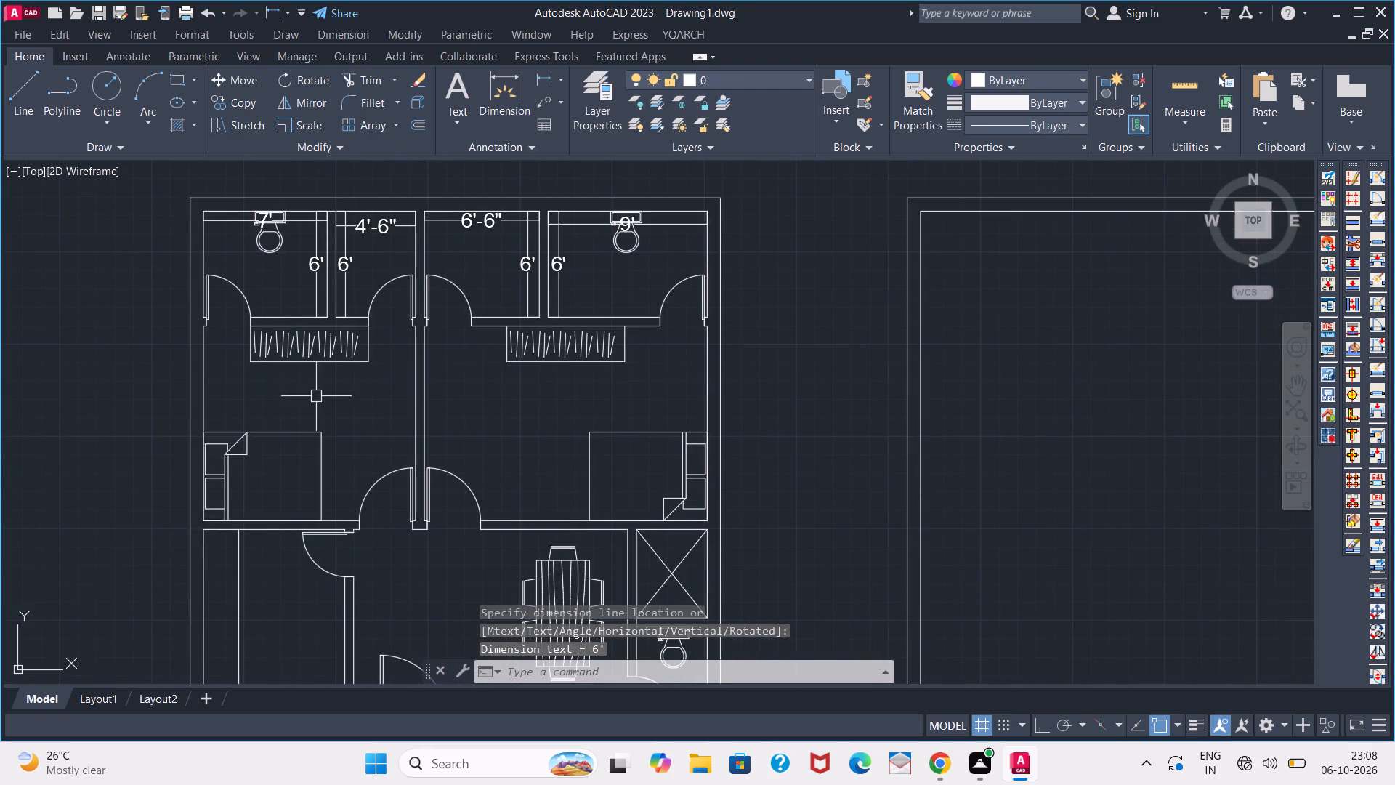
key(space)
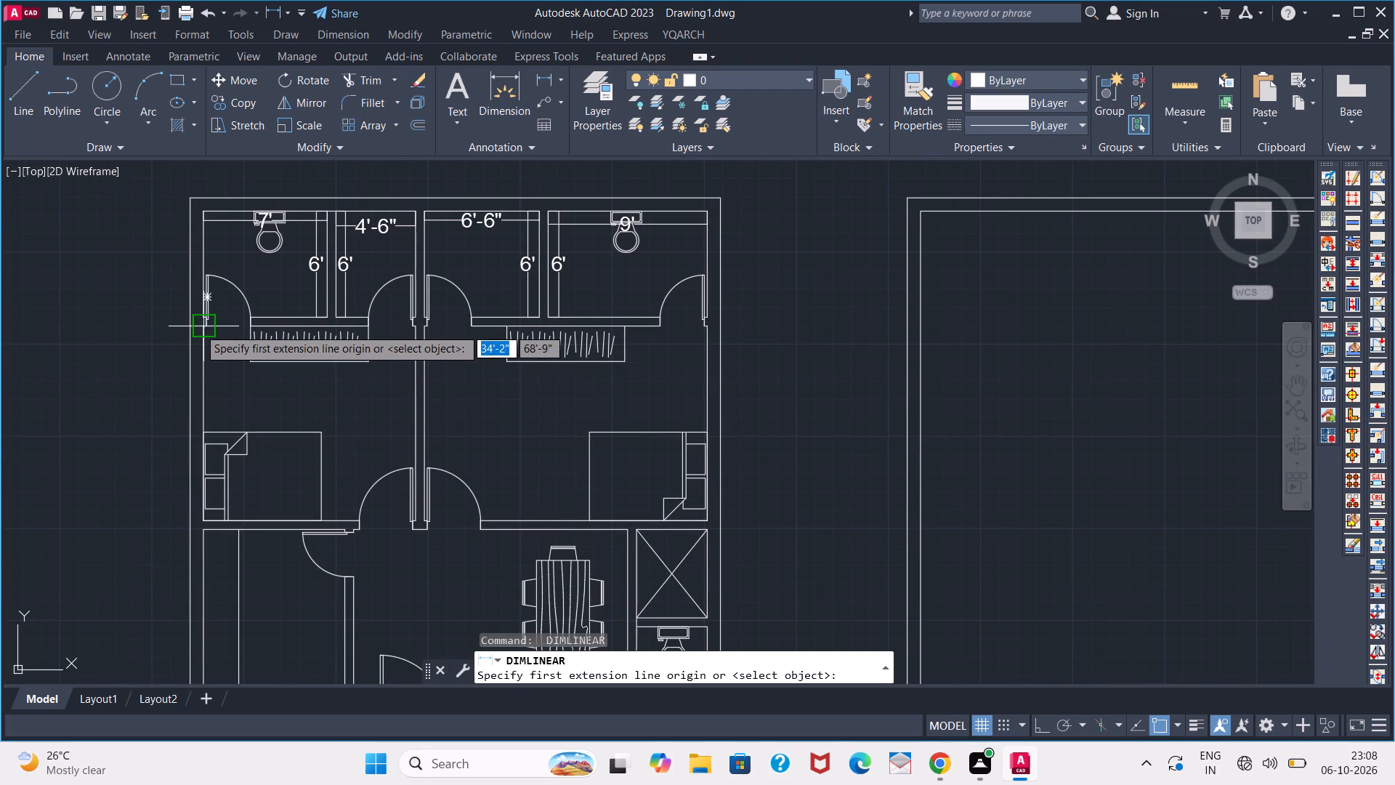
scroll(198, 328, up, 3)
click(206, 323)
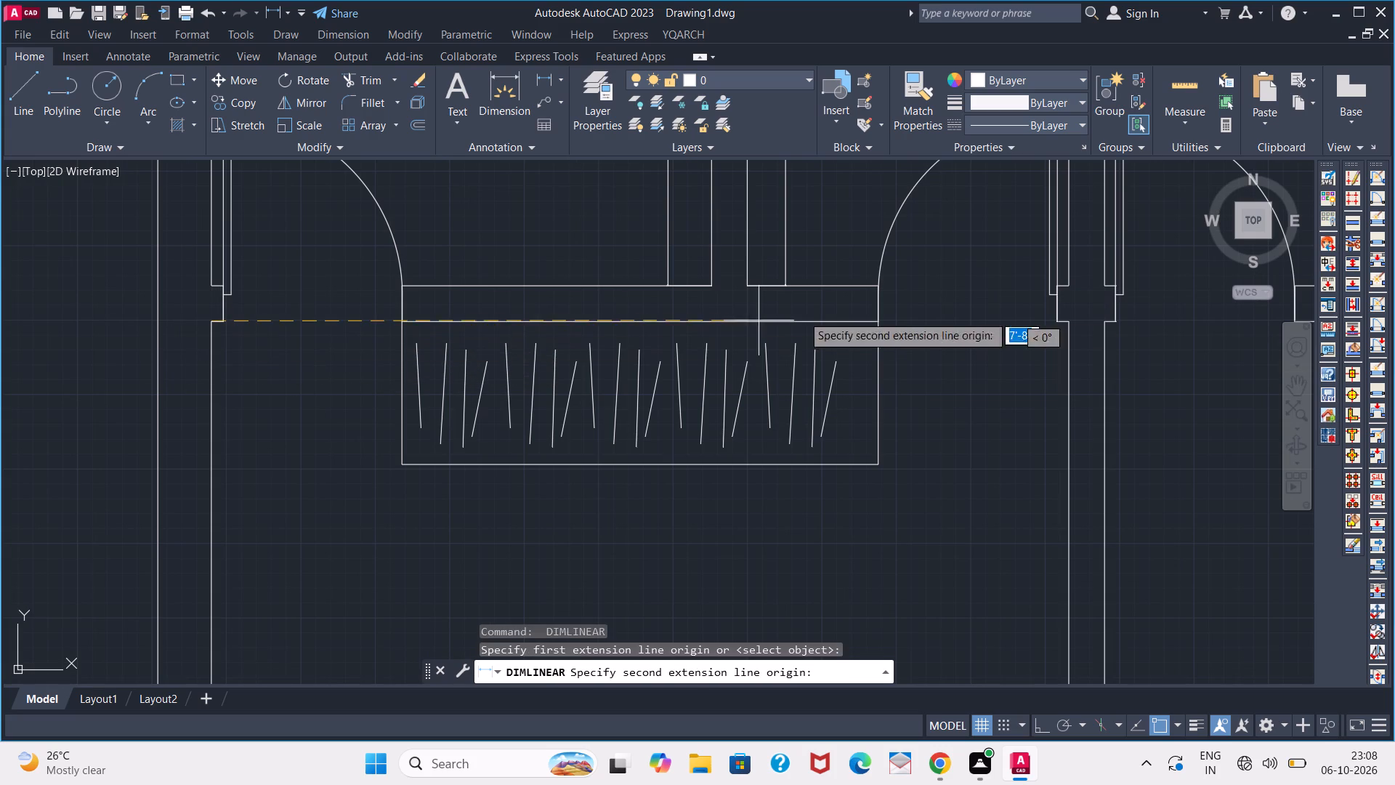
click(1069, 323)
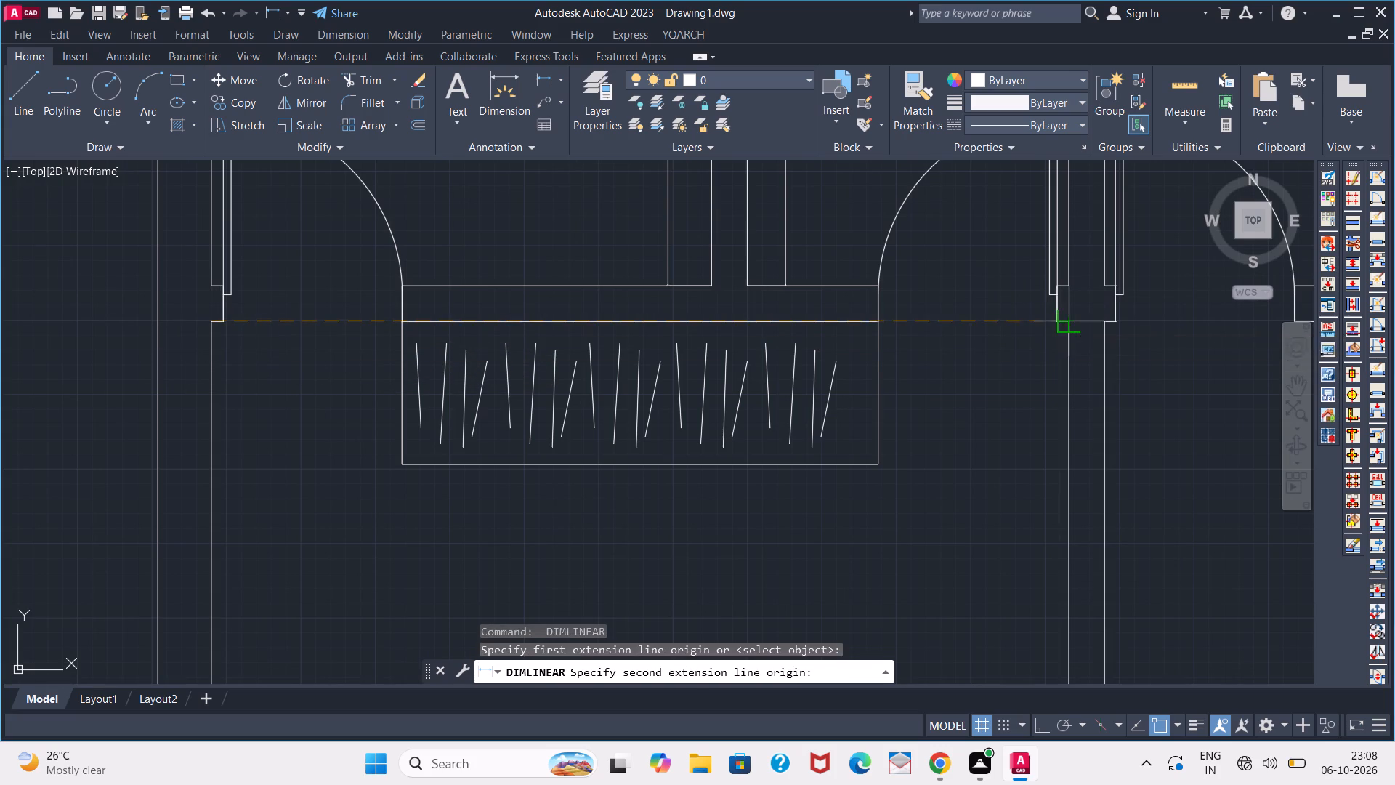
click(1064, 360)
Add a vertical linear dimension for the northwest bedroom's depth, placed just inside its west wall.
scroll(903, 428, down, 3)
middle_drag(741, 438, 679, 305)
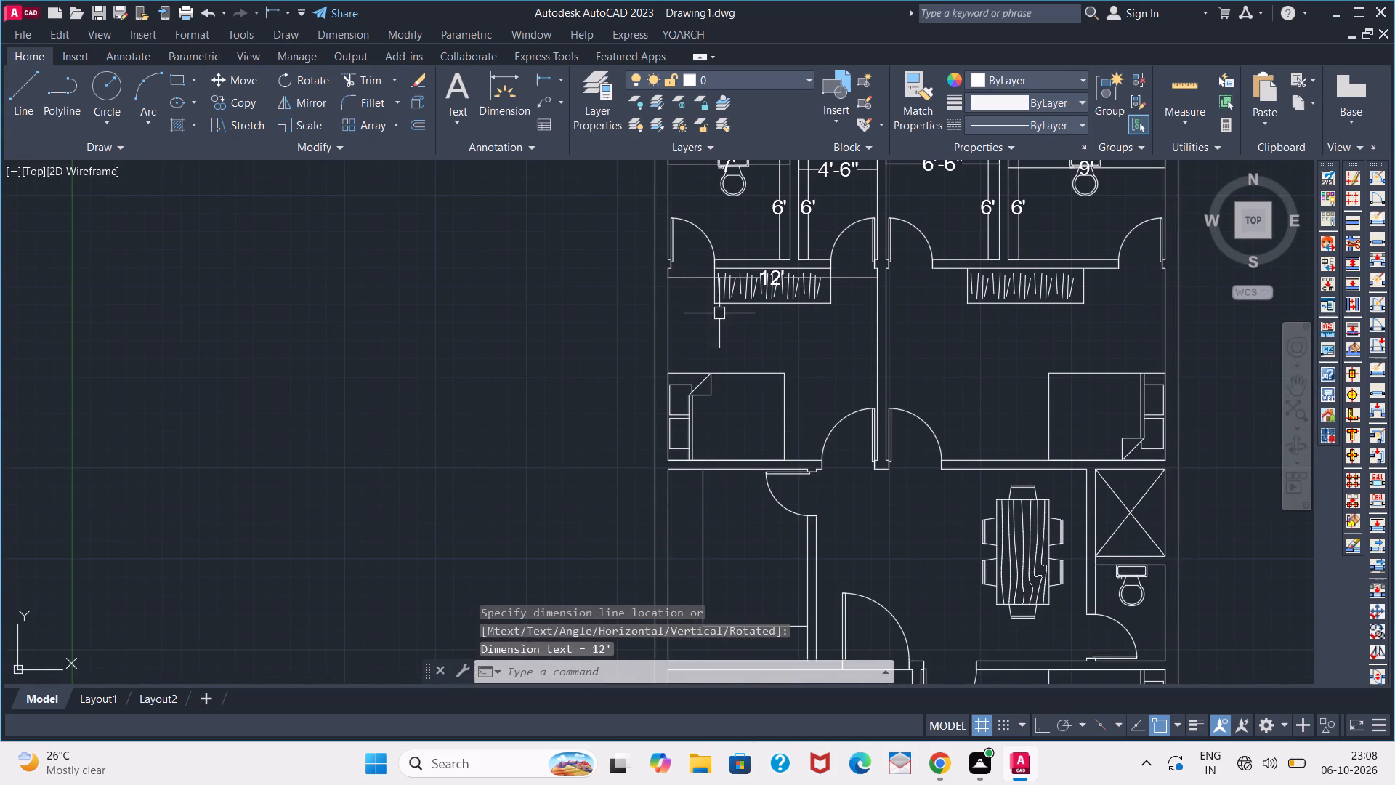
key(space)
scroll(663, 275, up, 4)
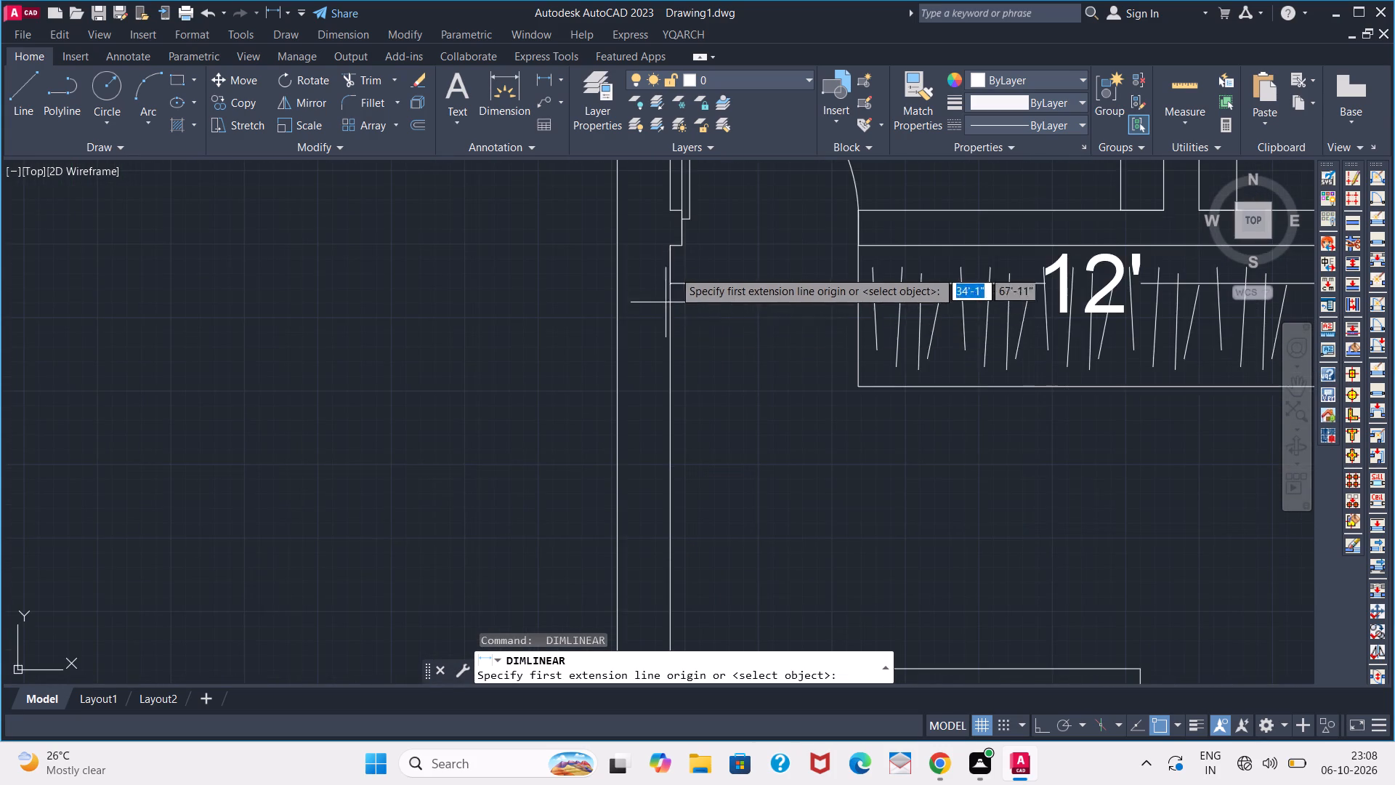
click(664, 236)
scroll(681, 379, down, 4)
middle_drag(684, 446, 679, 249)
scroll(666, 365, up, 4)
click(679, 346)
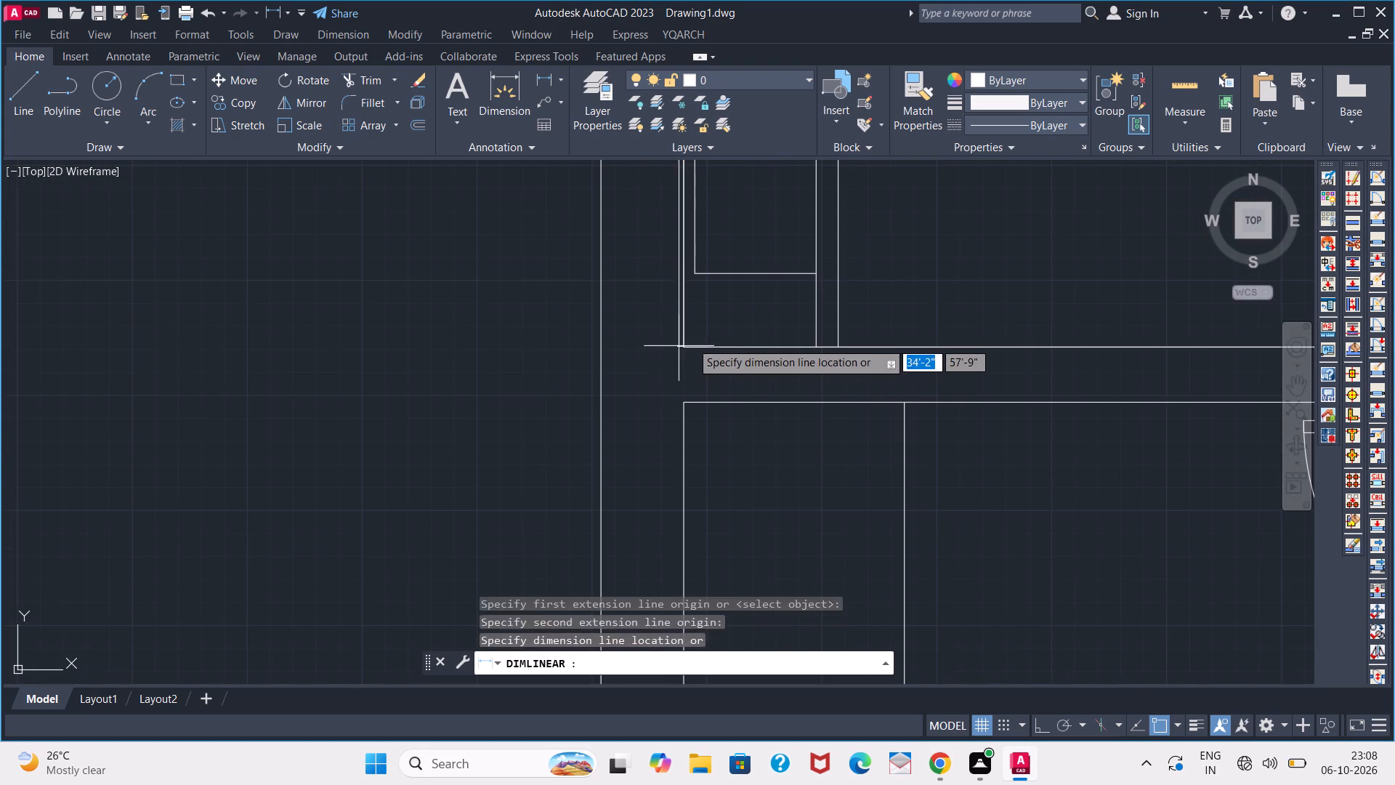
scroll(704, 342, down, 2)
click(751, 339)
Add a horizontal linear dimension across the northeast bedroom's width, just below the bathroom wall and over the wardrobe.
scroll(767, 331, down, 4)
middle_drag(801, 309, 589, 311)
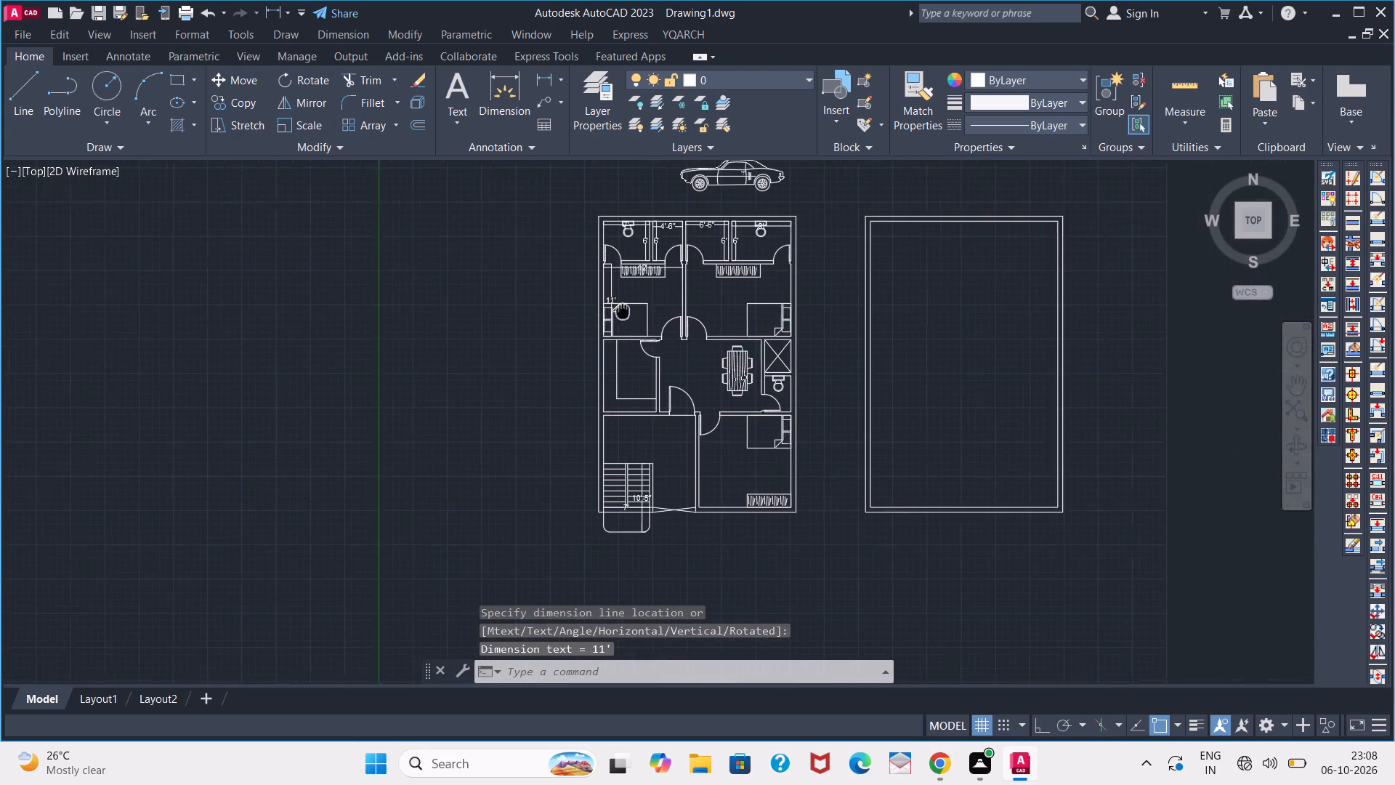
middle_drag(589, 311, 573, 311)
scroll(622, 306, up, 3)
scroll(642, 277, down, 2)
middle_drag(643, 275, 571, 332)
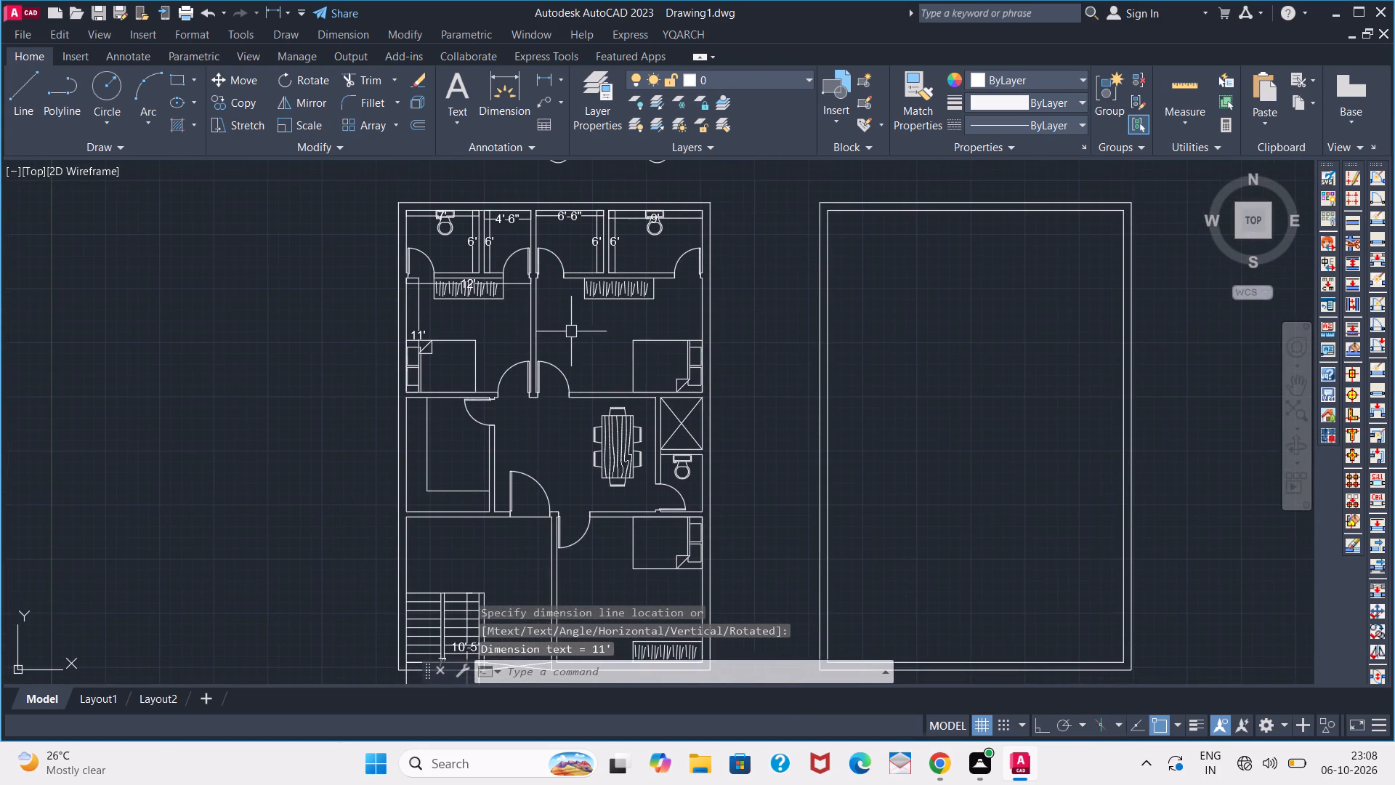
key(space)
scroll(690, 275, up, 3)
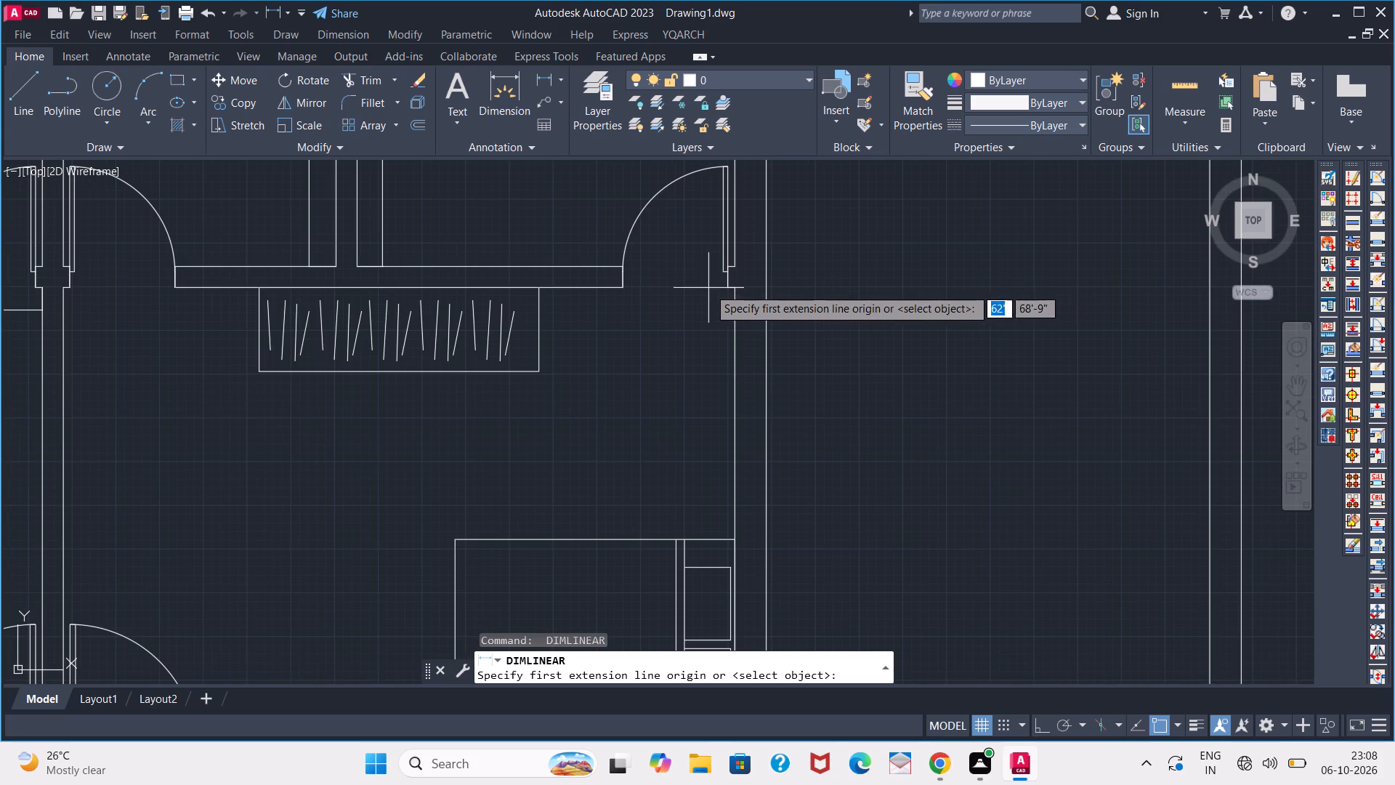
scroll(724, 288, up, 4)
click(754, 284)
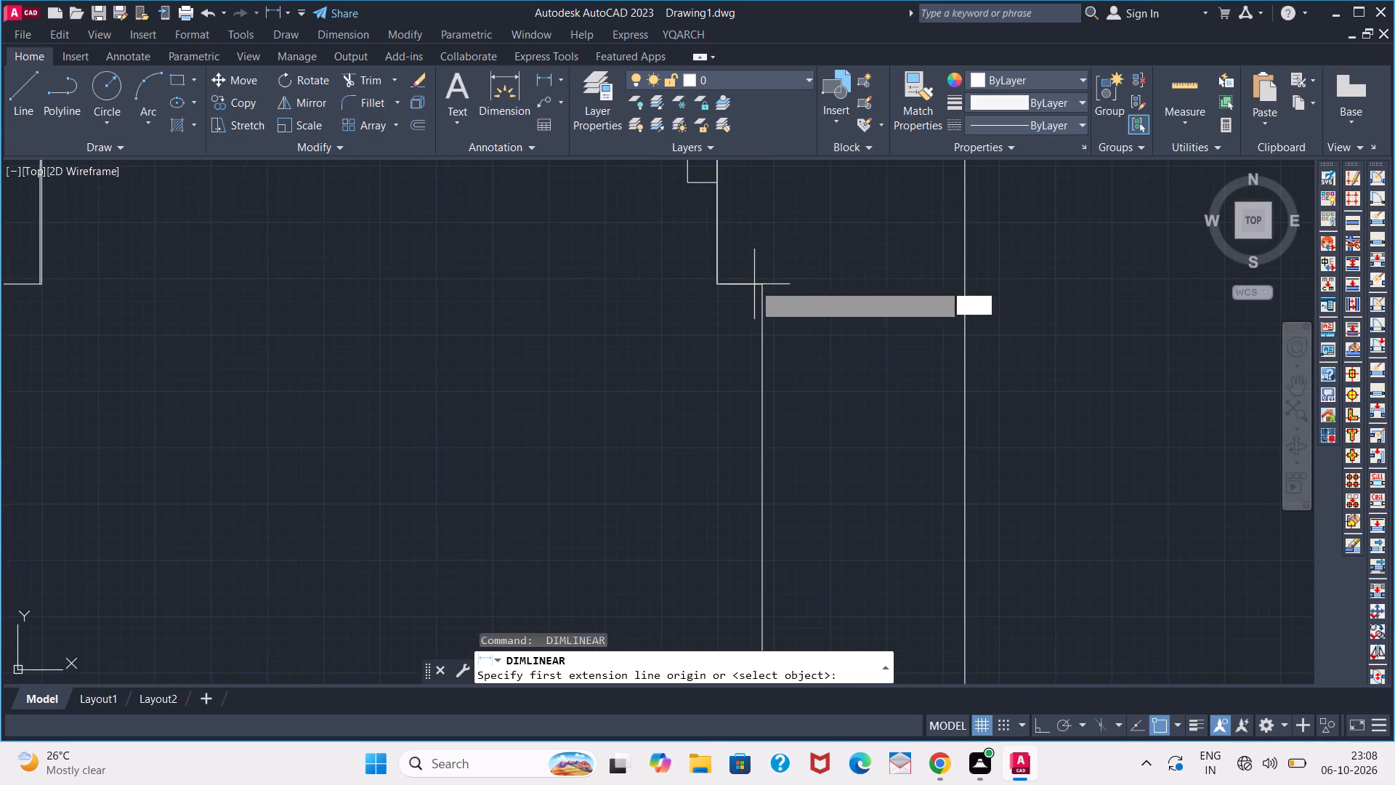
scroll(589, 282, down, 5)
scroll(193, 283, up, 4)
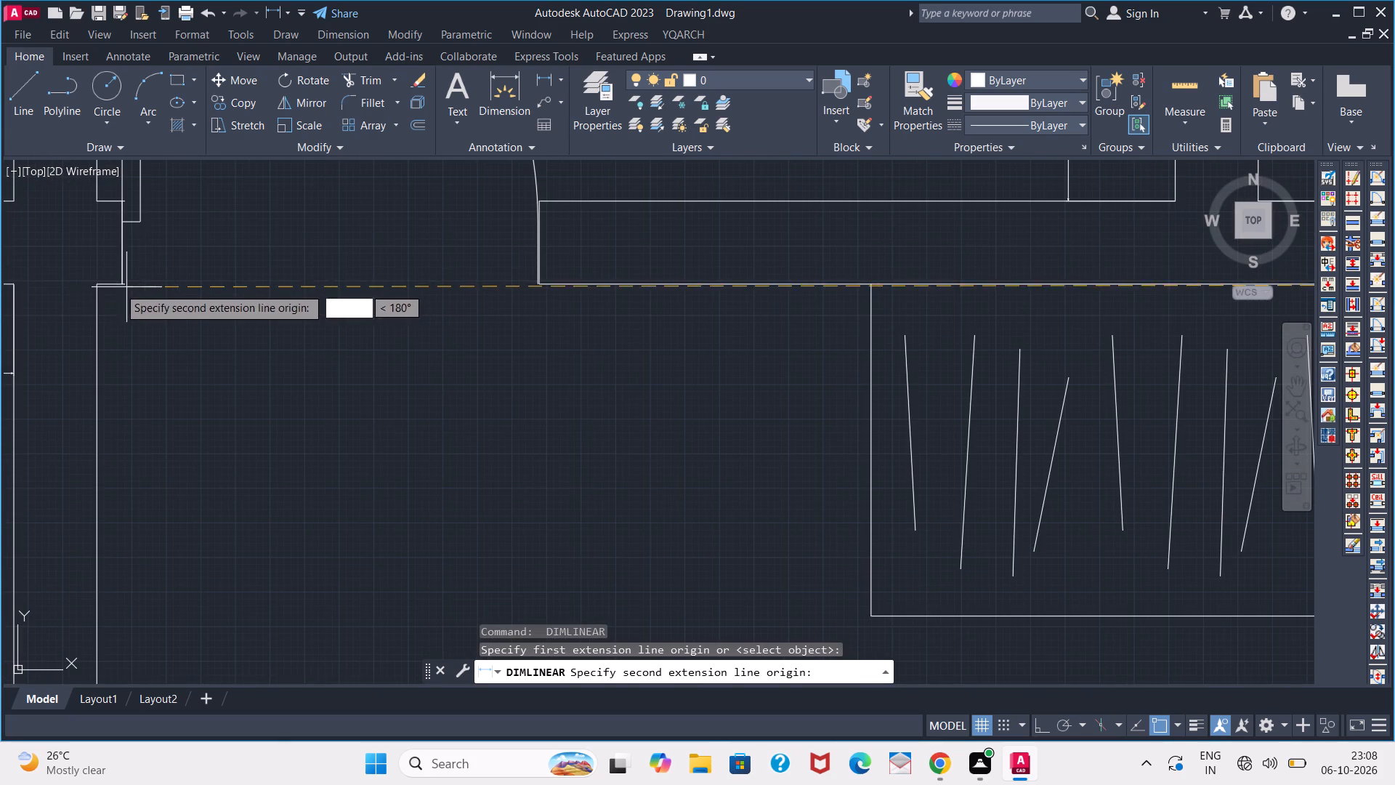
click(93, 286)
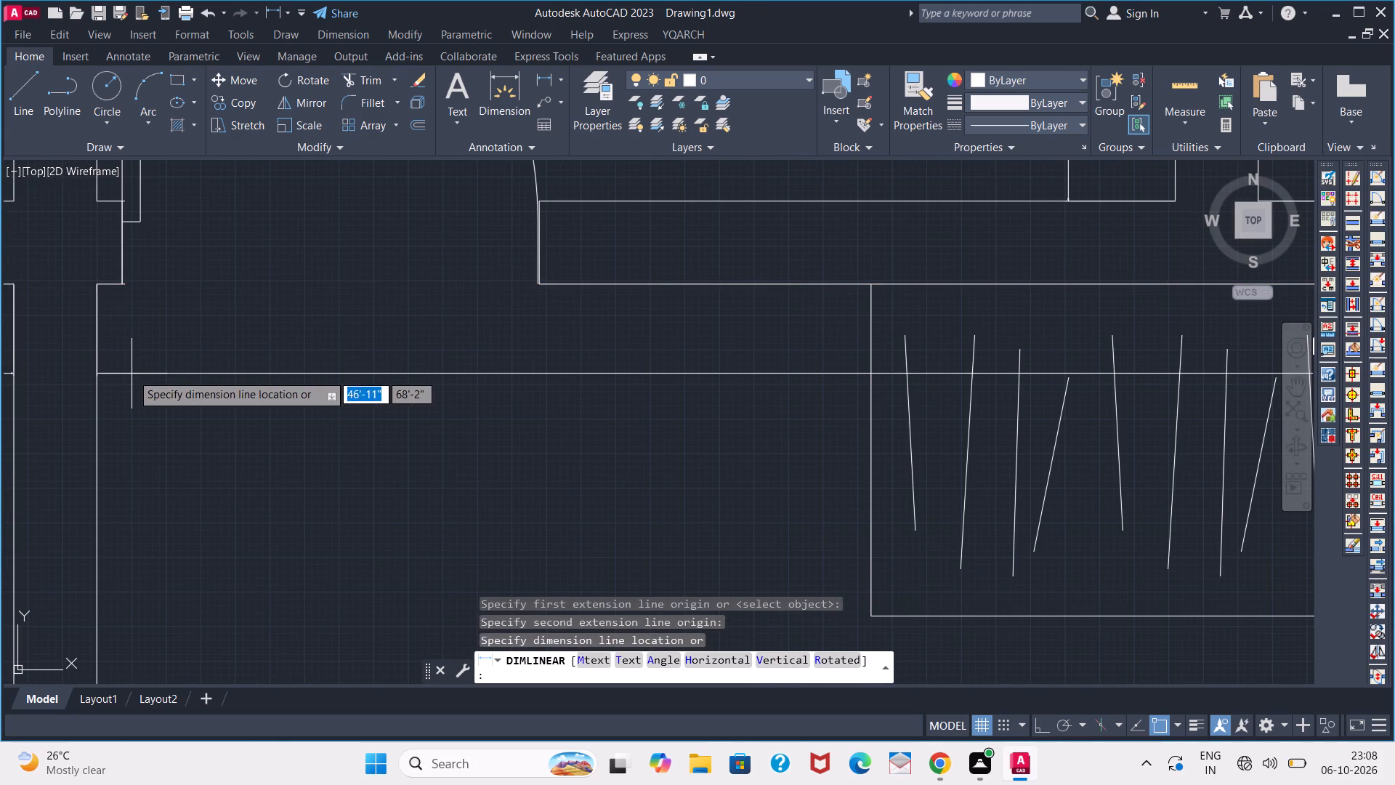
click(132, 374)
Add a vertical linear dimension for the northeast bedroom's depth from its east wall corners, with the dimension line over the bed.
scroll(267, 402, down, 3)
scroll(362, 450, down, 2)
middle_drag(355, 440, 351, 381)
key(space)
scroll(562, 364, up, 4)
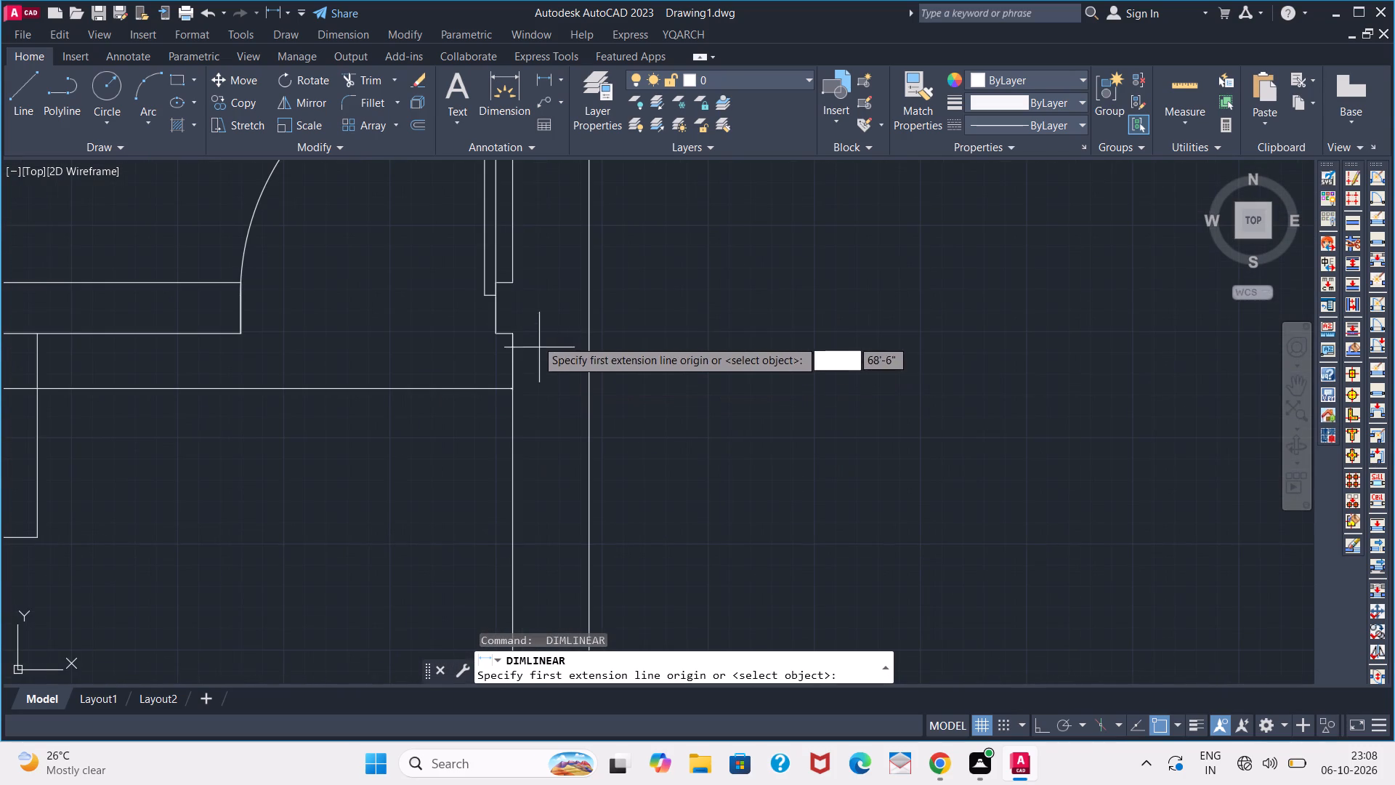
click(522, 326)
scroll(544, 521, down, 5)
scroll(531, 543, up, 1)
middle_drag(523, 537, 511, 262)
scroll(527, 319, up, 3)
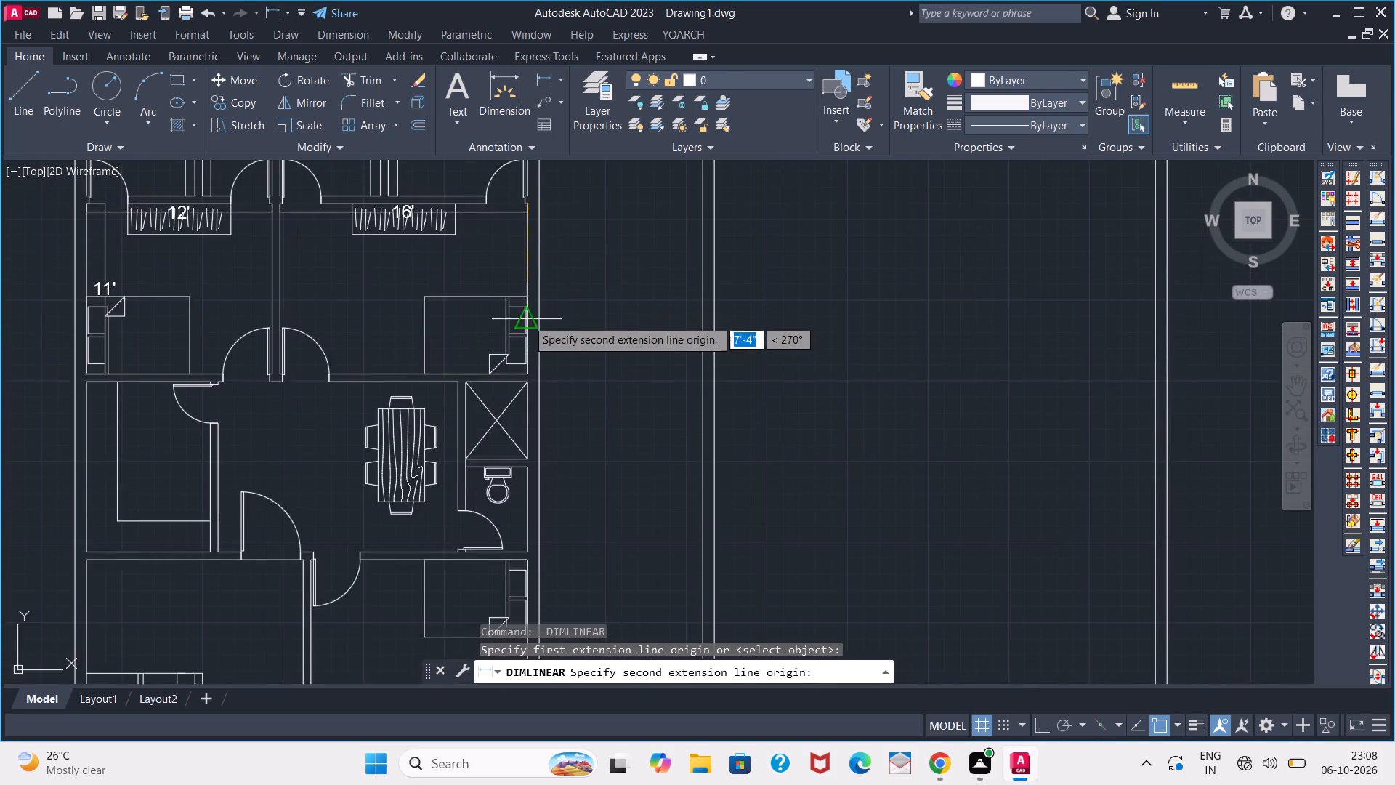
scroll(527, 319, up, 2)
scroll(490, 486, down, 3)
middle_drag(480, 446, 490, 276)
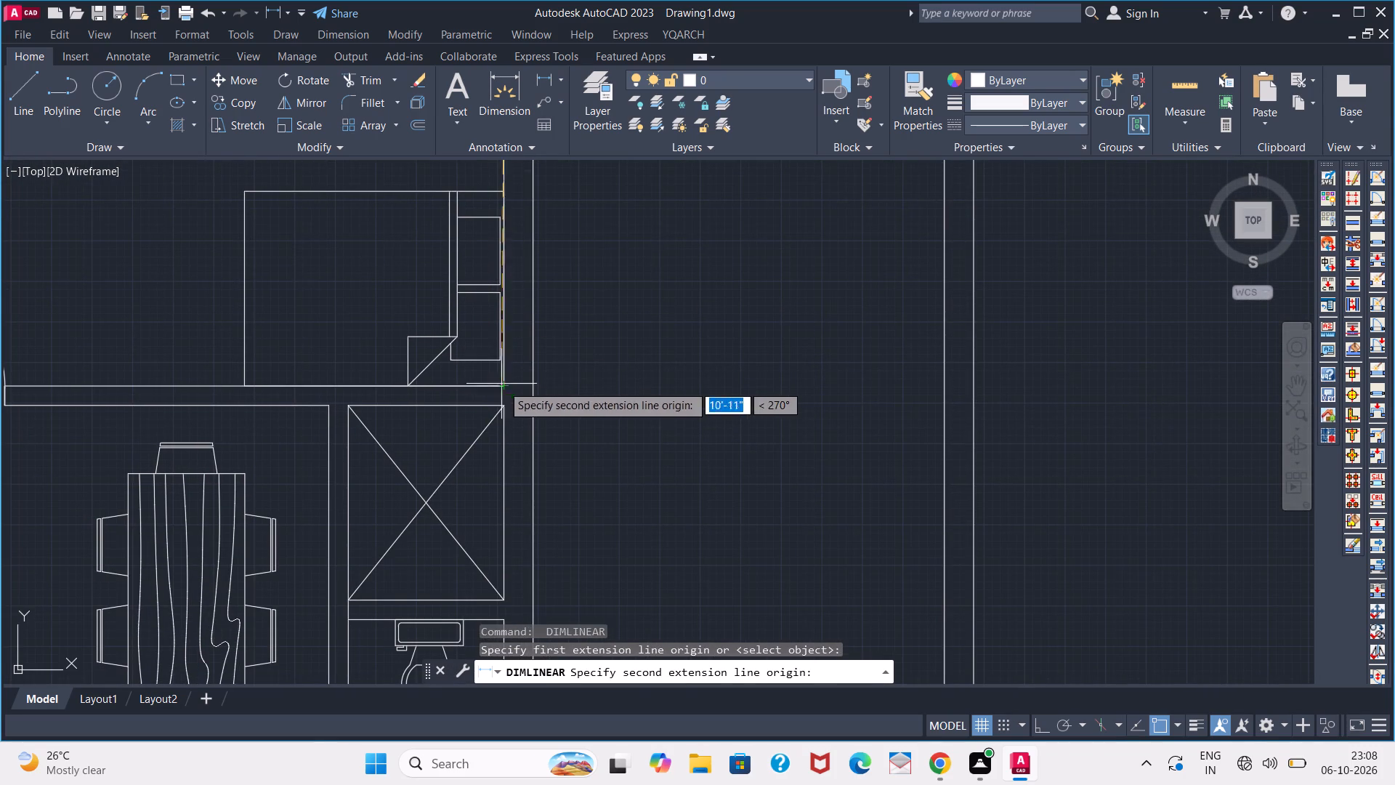
click(504, 385)
click(284, 358)
Add a vertical linear dimension for the dining area's depth between its north and south walls, west of the dining table.
scroll(283, 357, down, 4)
scroll(220, 374, up, 3)
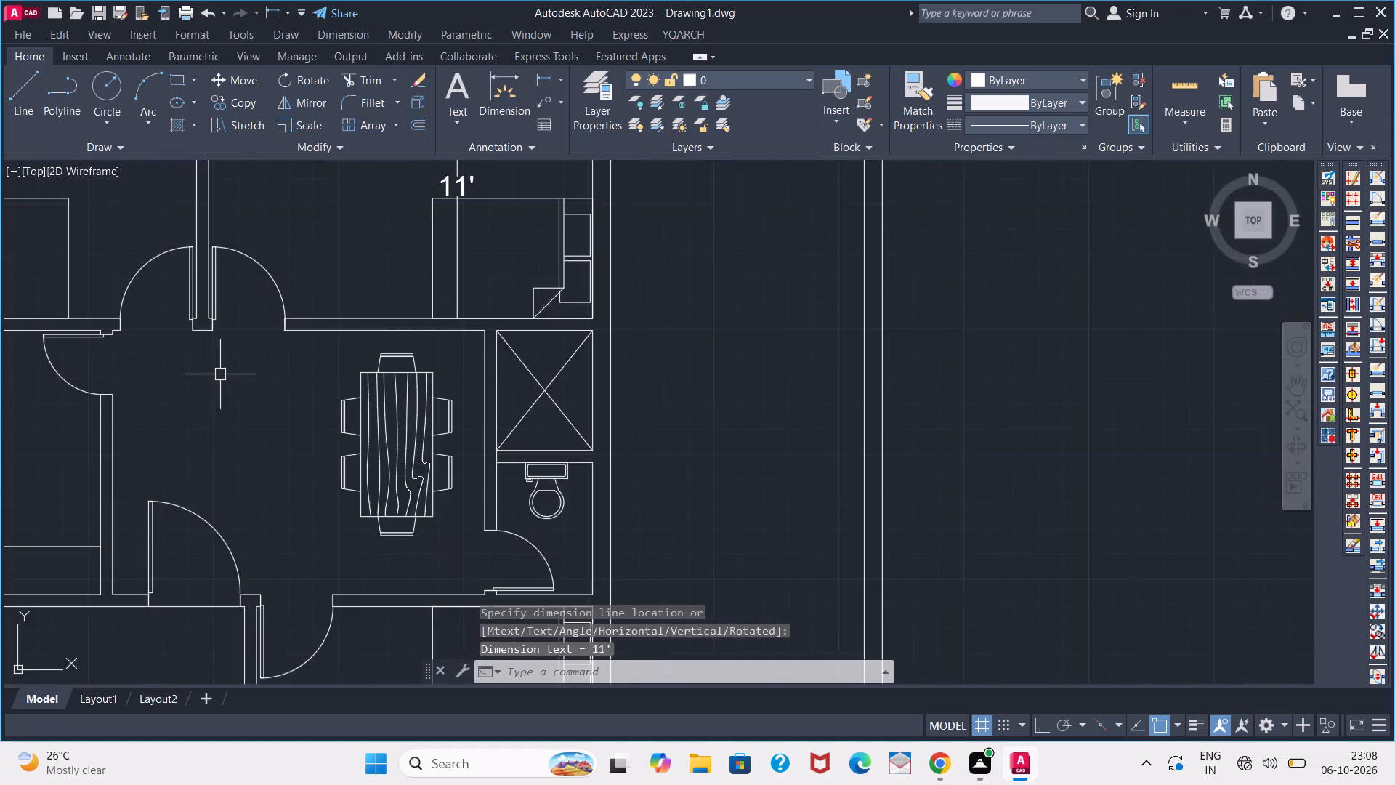
key(space)
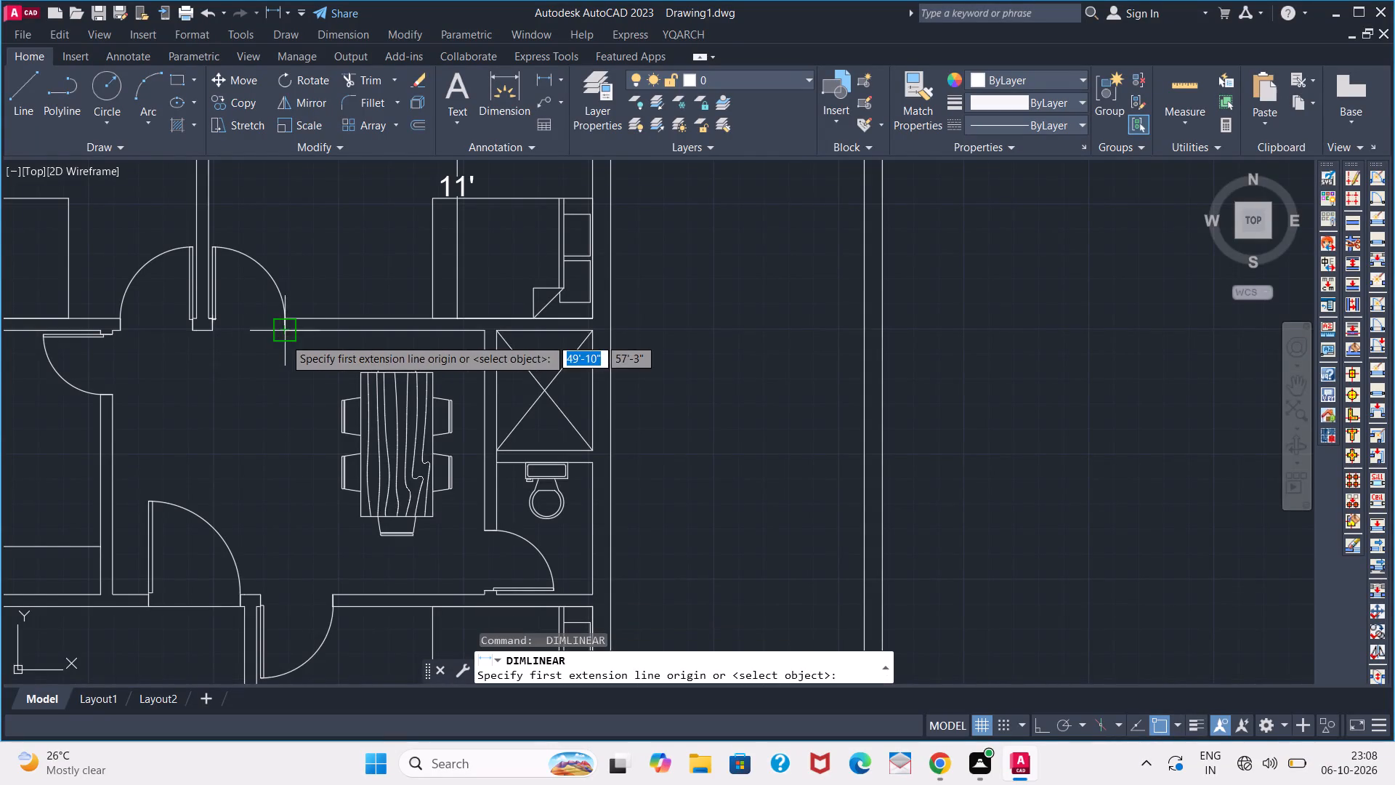
click(284, 338)
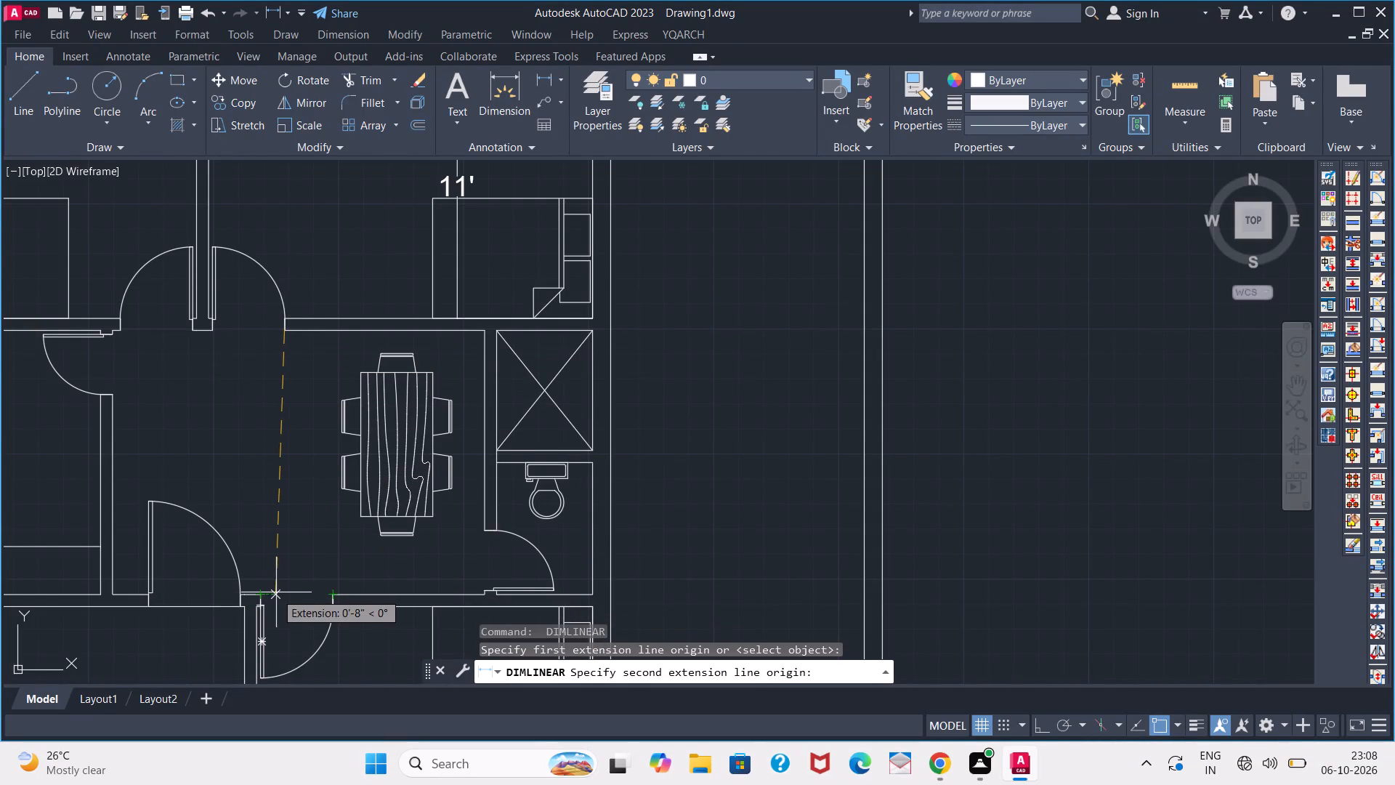
click(286, 594)
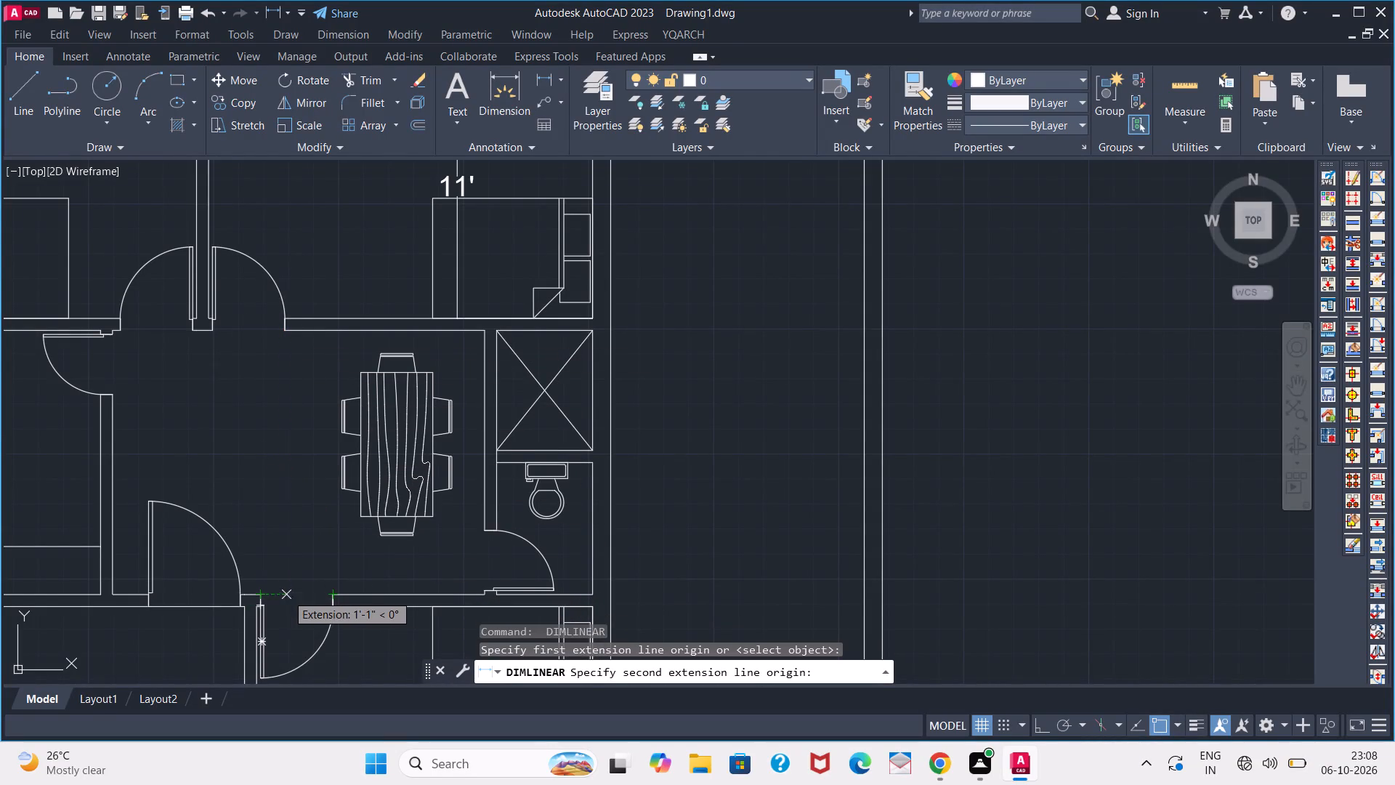
click(286, 594)
Add a horizontal linear dimension across the dining area's width, just below its north wall.
key(space)
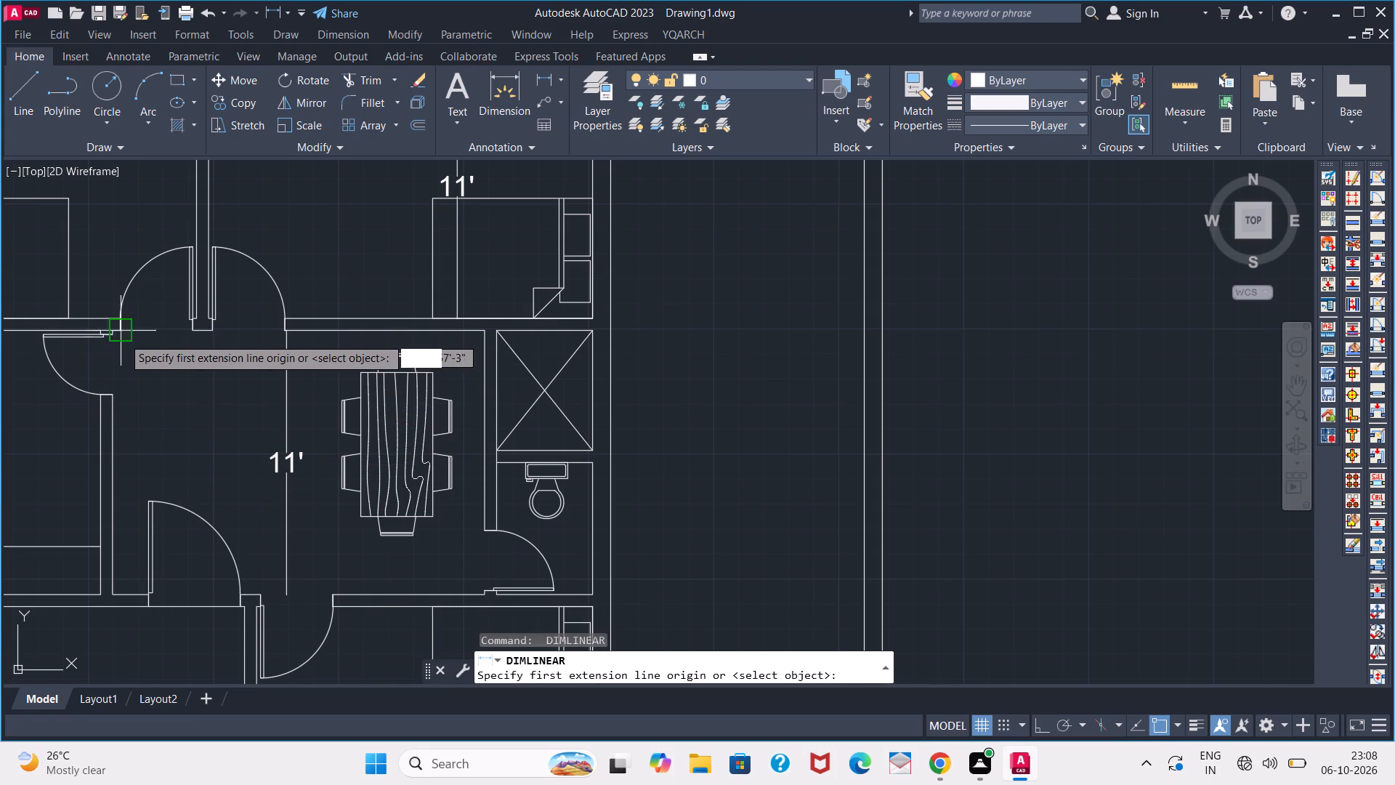
scroll(118, 337, up, 4)
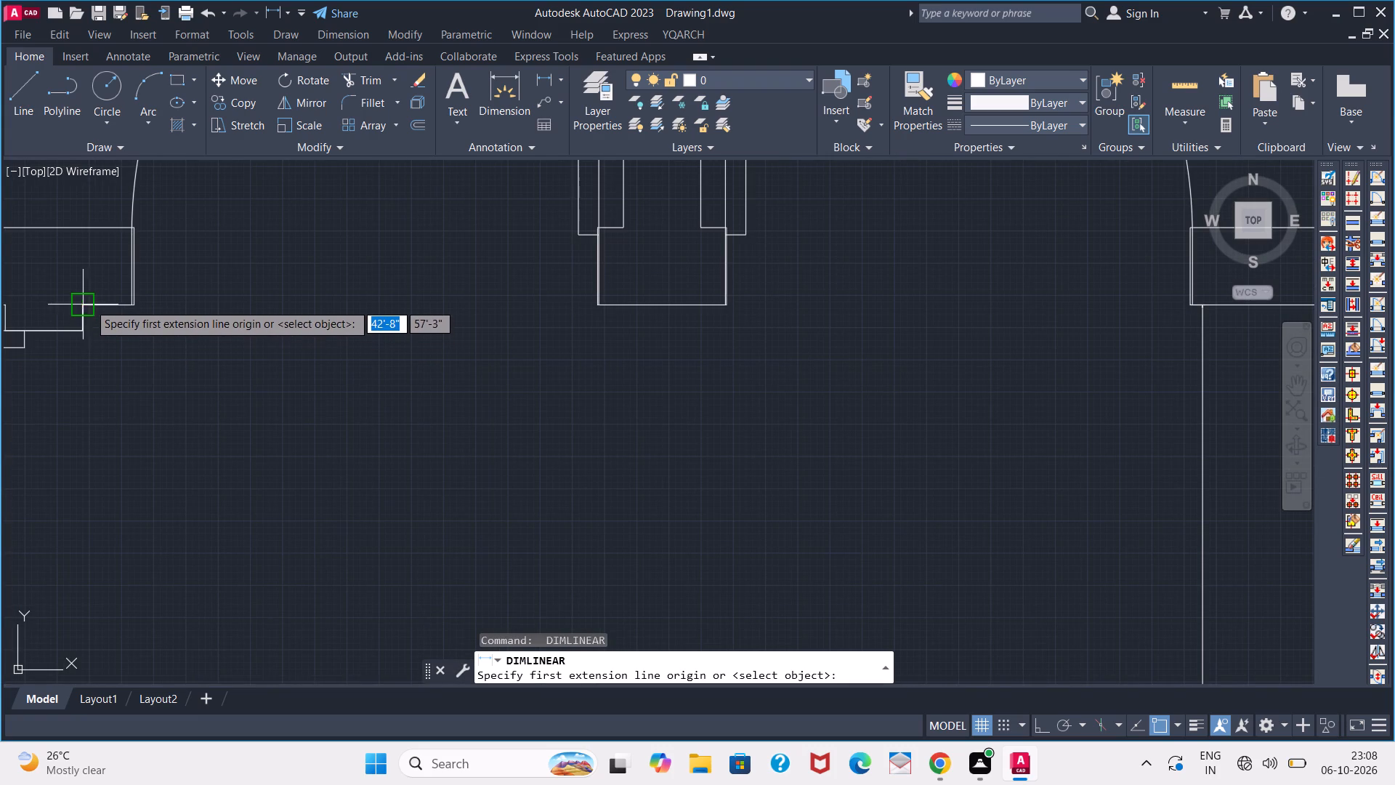
click(89, 303)
scroll(175, 334, down, 5)
scroll(537, 330, up, 4)
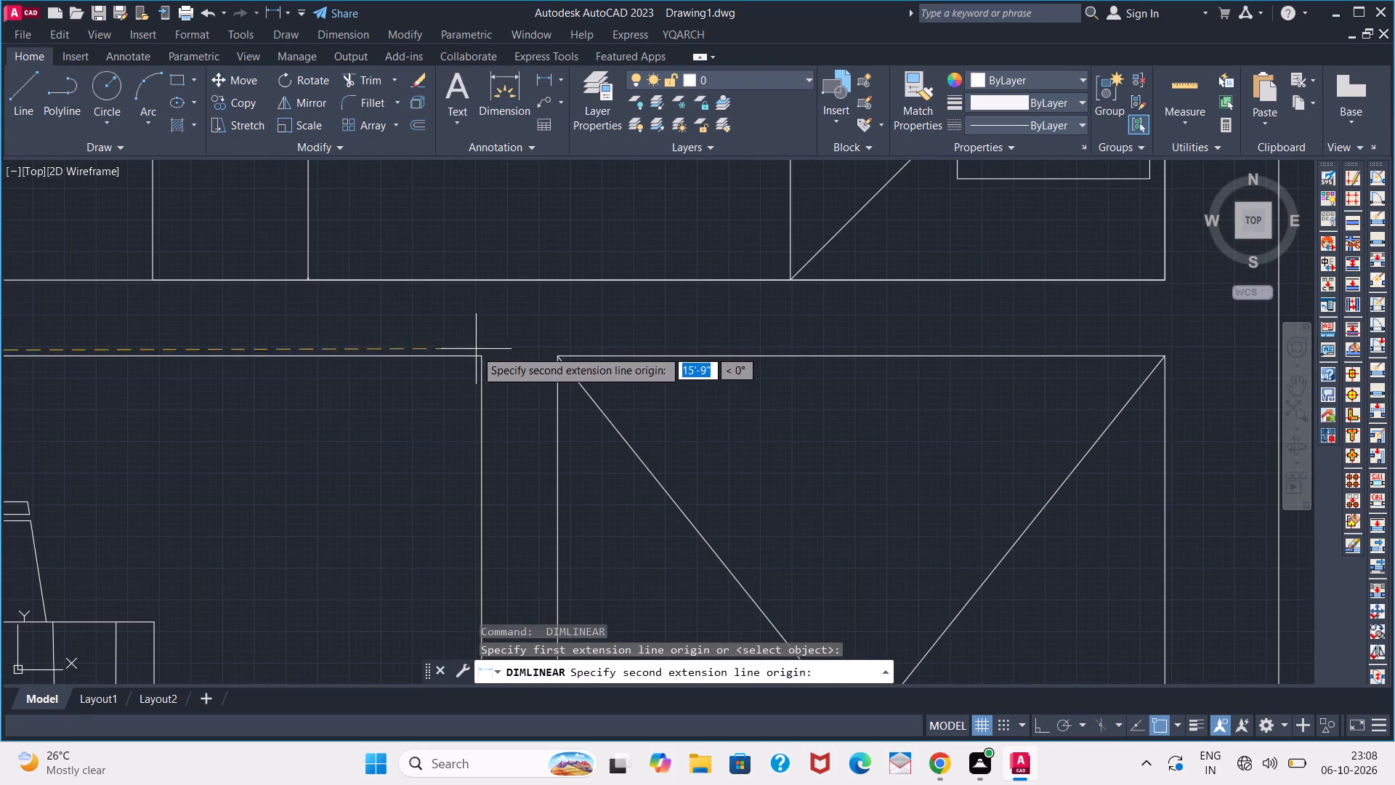
click(474, 359)
click(456, 422)
Add a vertical linear dimension along the west edge of the crossed rectangular shaft east of the dining area.
scroll(429, 428, down, 5)
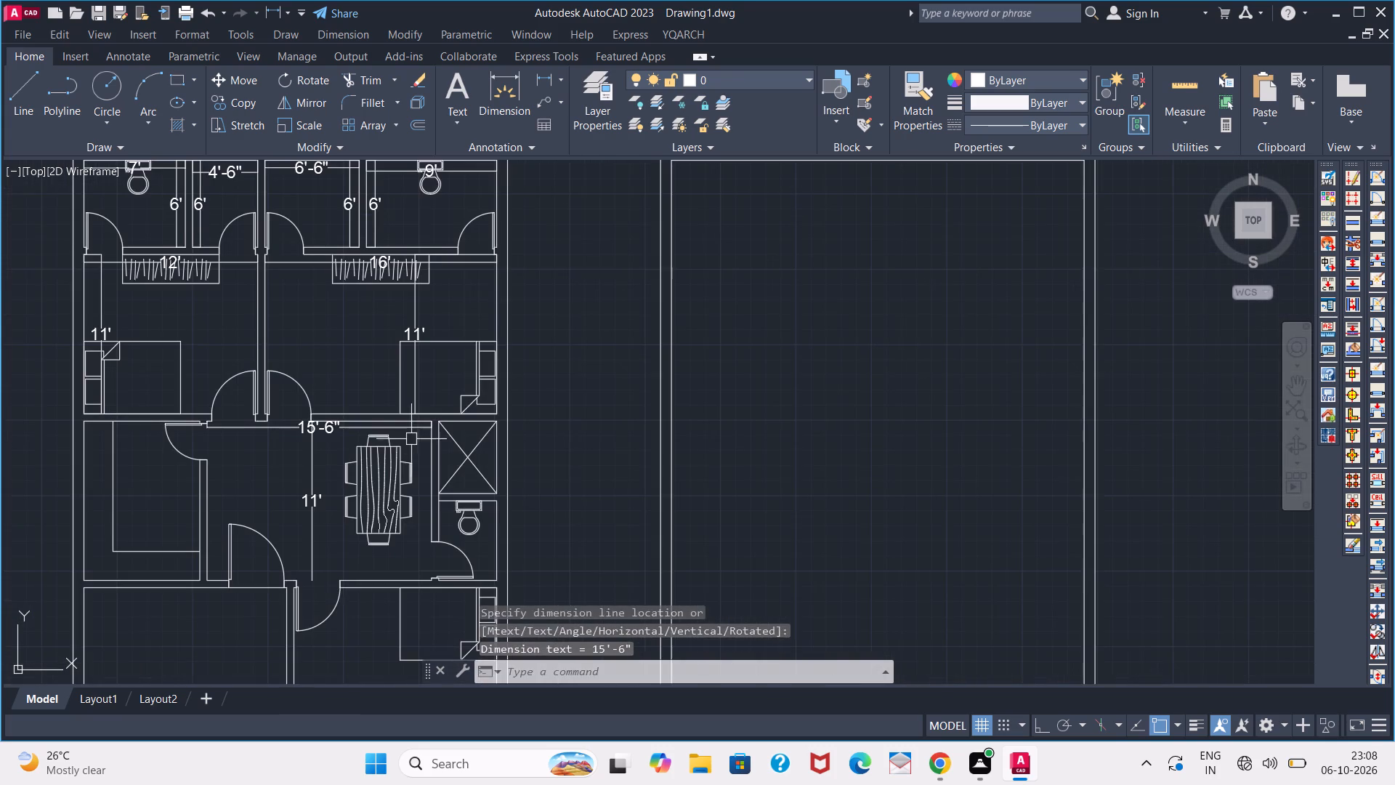
middle_drag(406, 449, 425, 386)
scroll(481, 372, up, 3)
key(space)
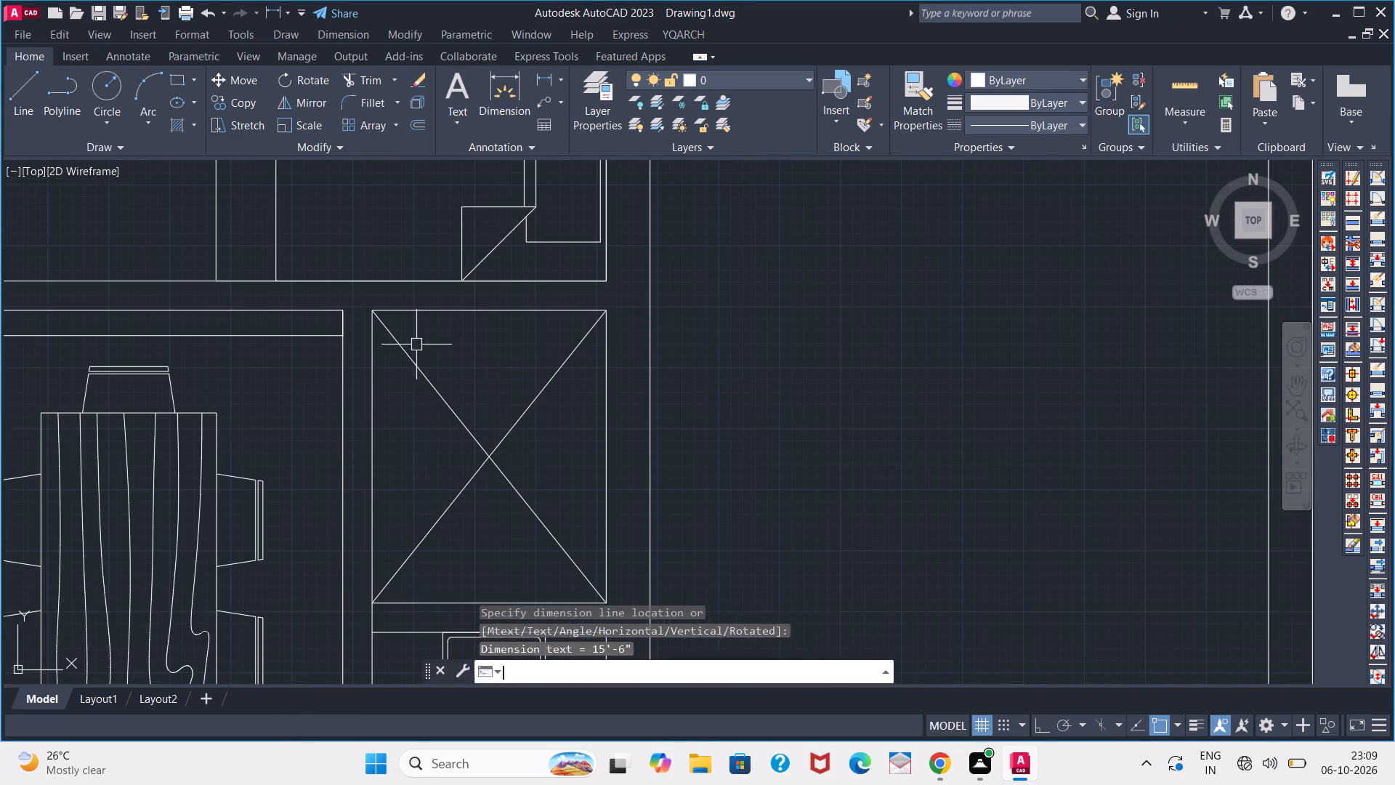
click(371, 306)
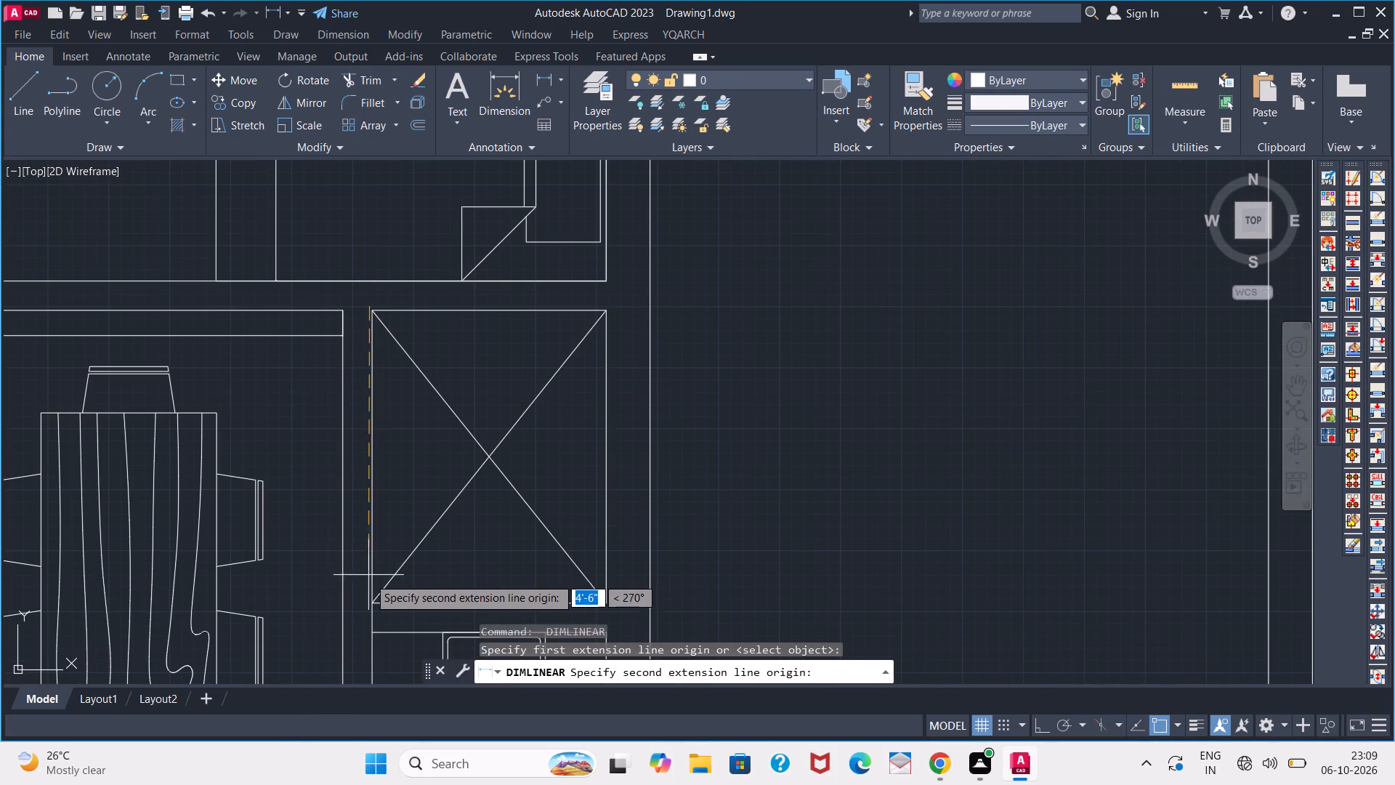
click(373, 599)
click(393, 597)
Add a horizontal linear dimension for the crossed rectangular shaft's width, just inside its south edge.
key(space)
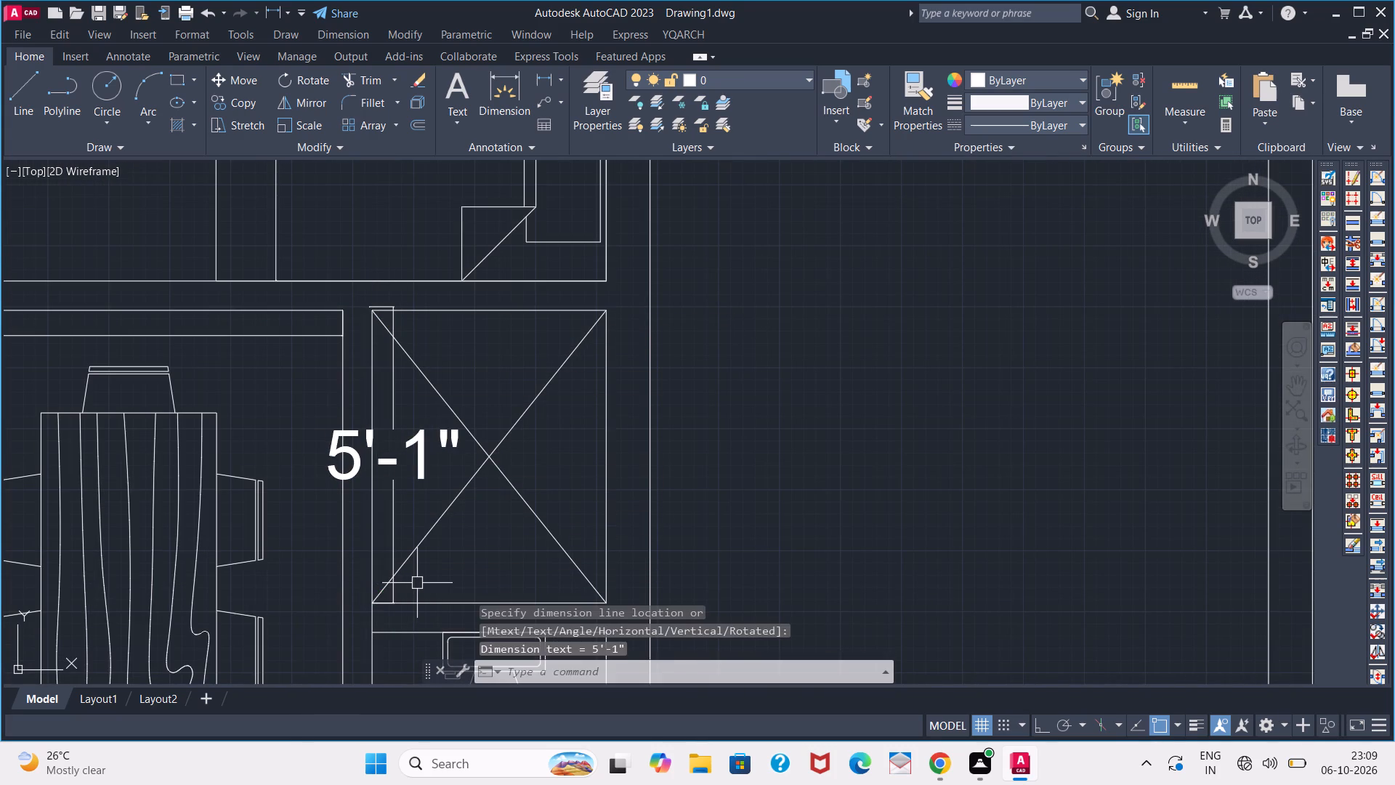
click(375, 602)
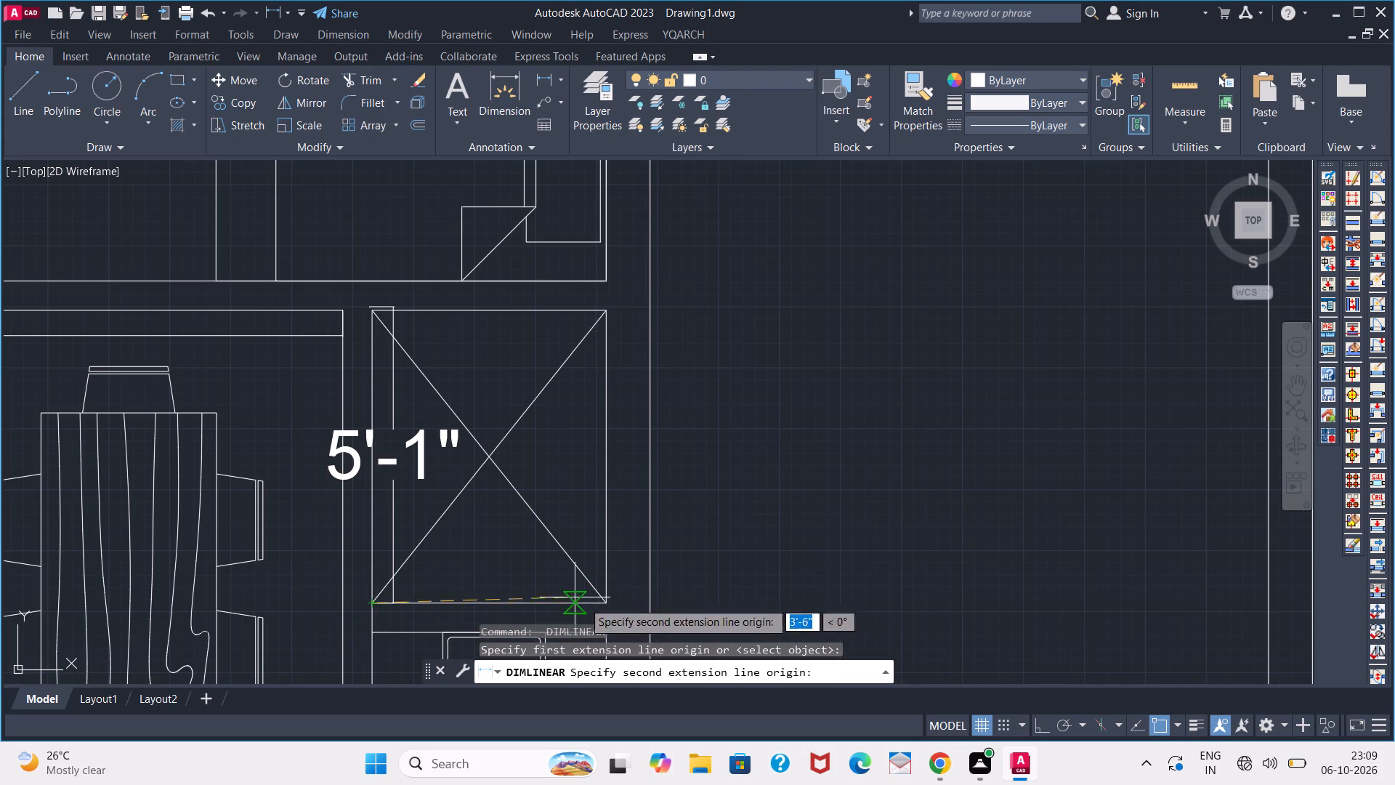
click(597, 606)
click(591, 581)
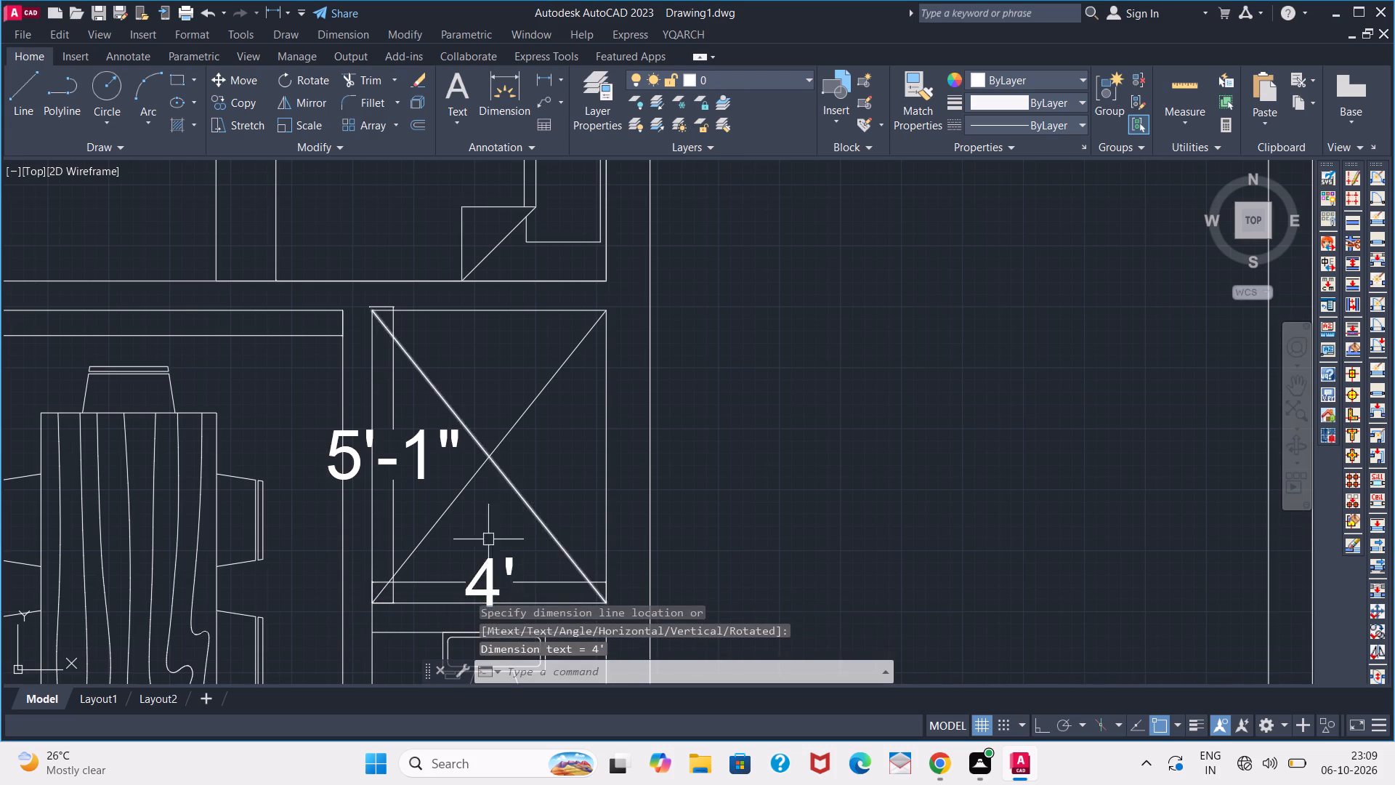
Add linear dimensions for the depth and width of the toilet south of the shaft, just inside its east and north walls.
scroll(452, 507, down, 1)
middle_drag(472, 445, 544, 219)
key(space)
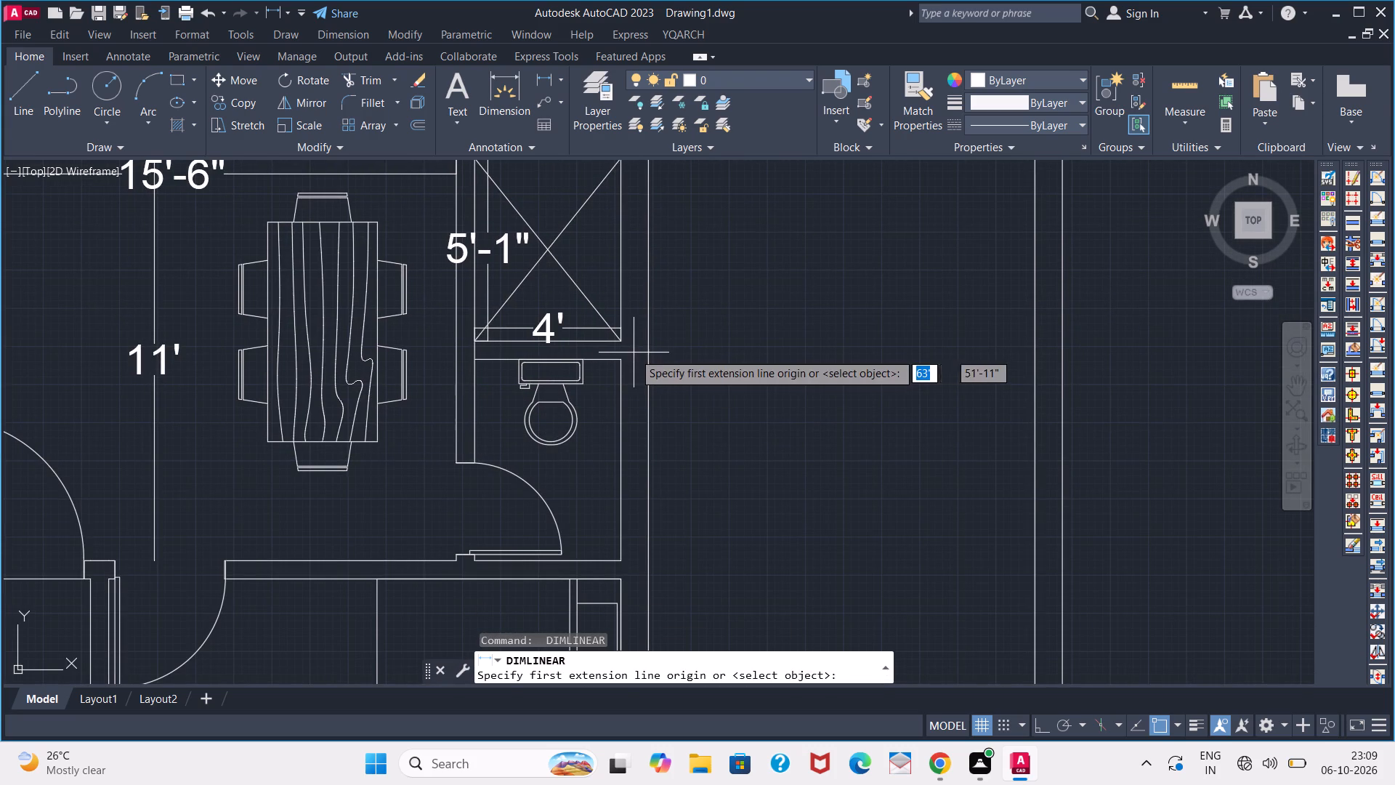
click(623, 360)
click(618, 555)
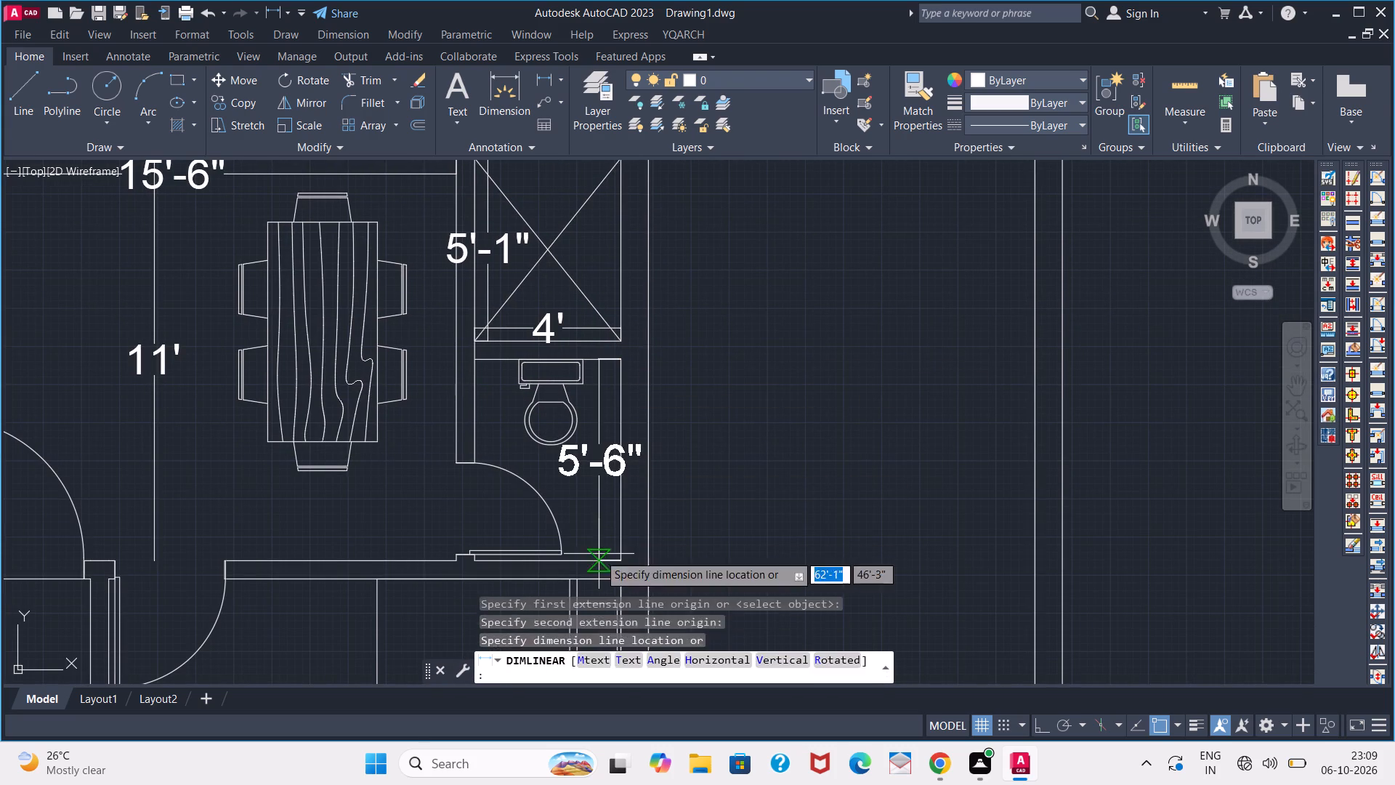
click(599, 554)
key(space)
click(476, 363)
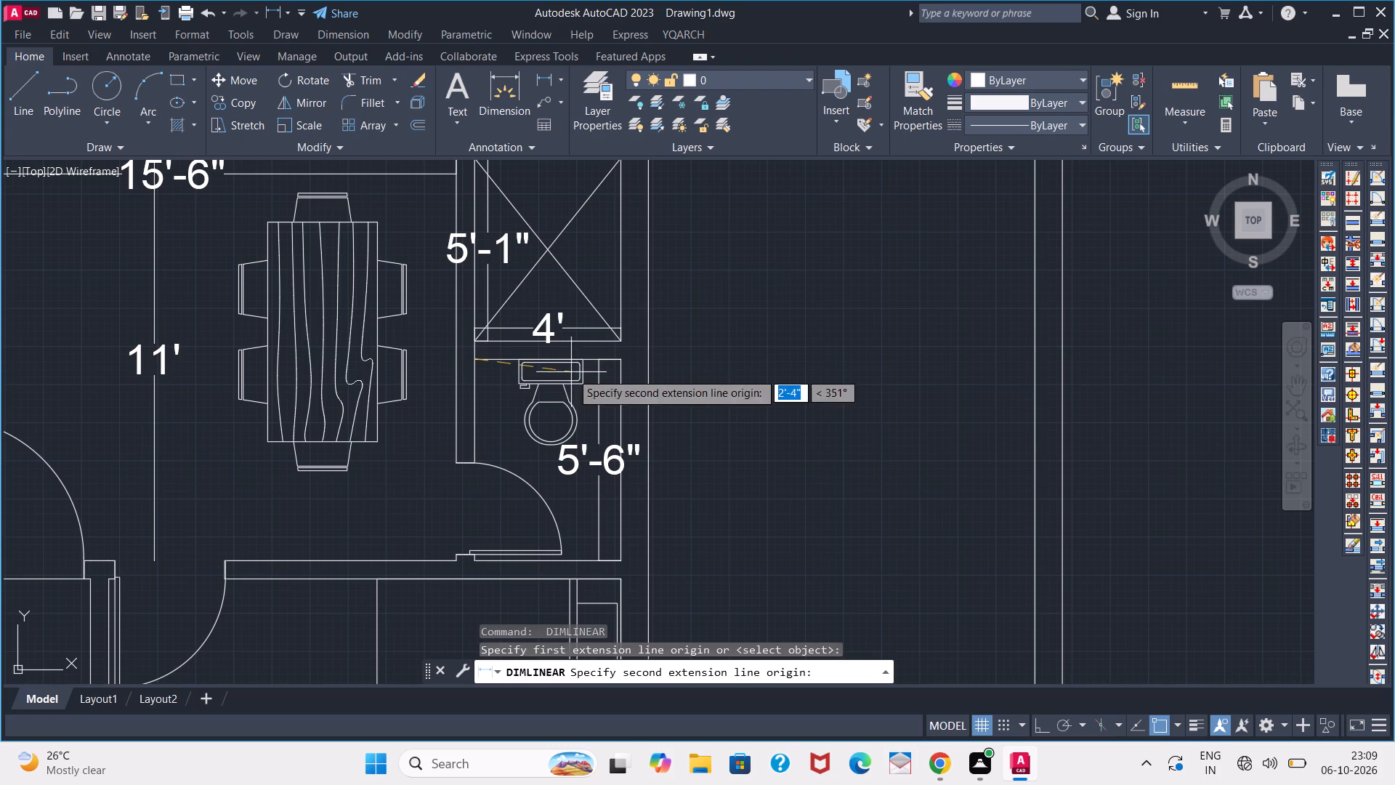
click(619, 365)
click(618, 376)
Add linear dimensions for the southeast bedroom's width, along the wardrobe's north edge, and its depth, running over the bed near the east wall.
scroll(530, 414, down, 2)
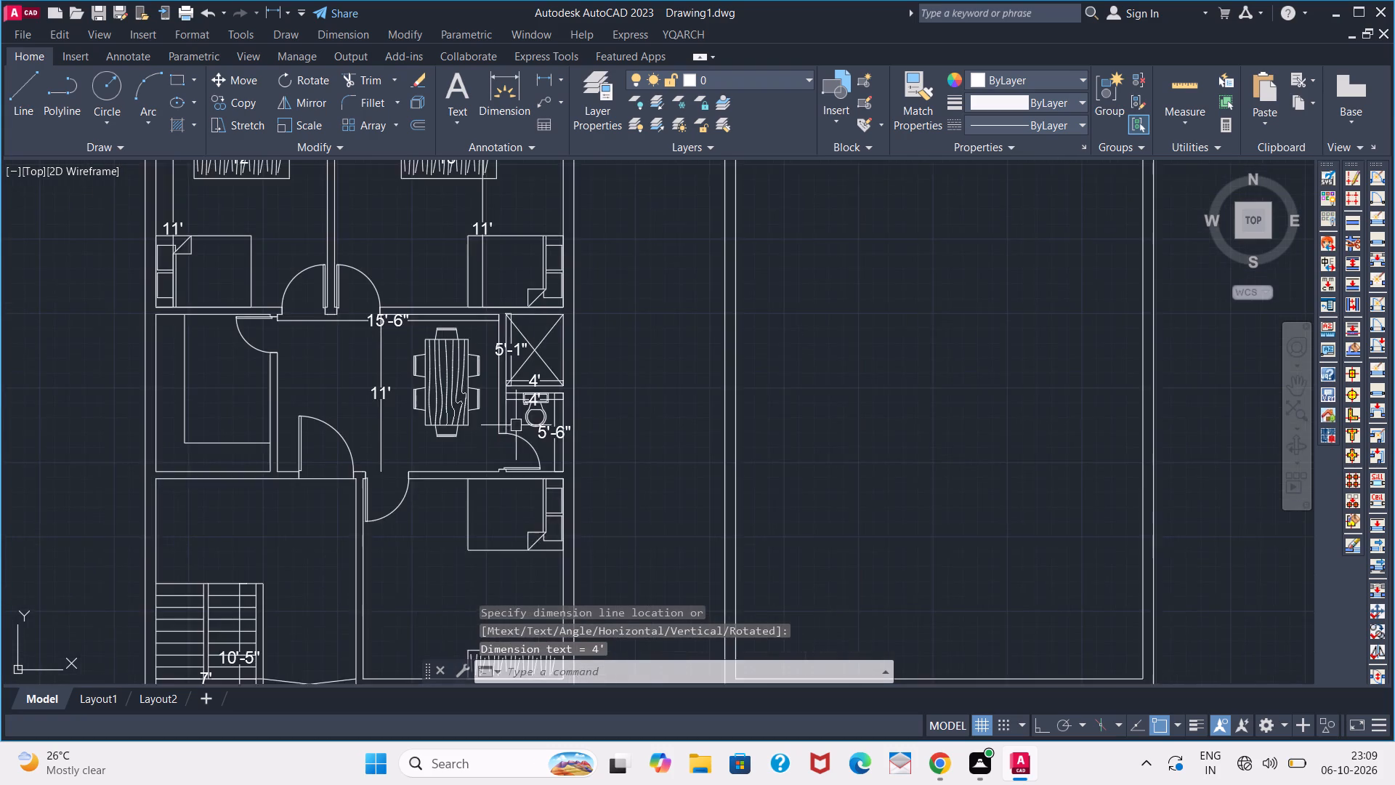
middle_drag(511, 425, 519, 329)
key(space)
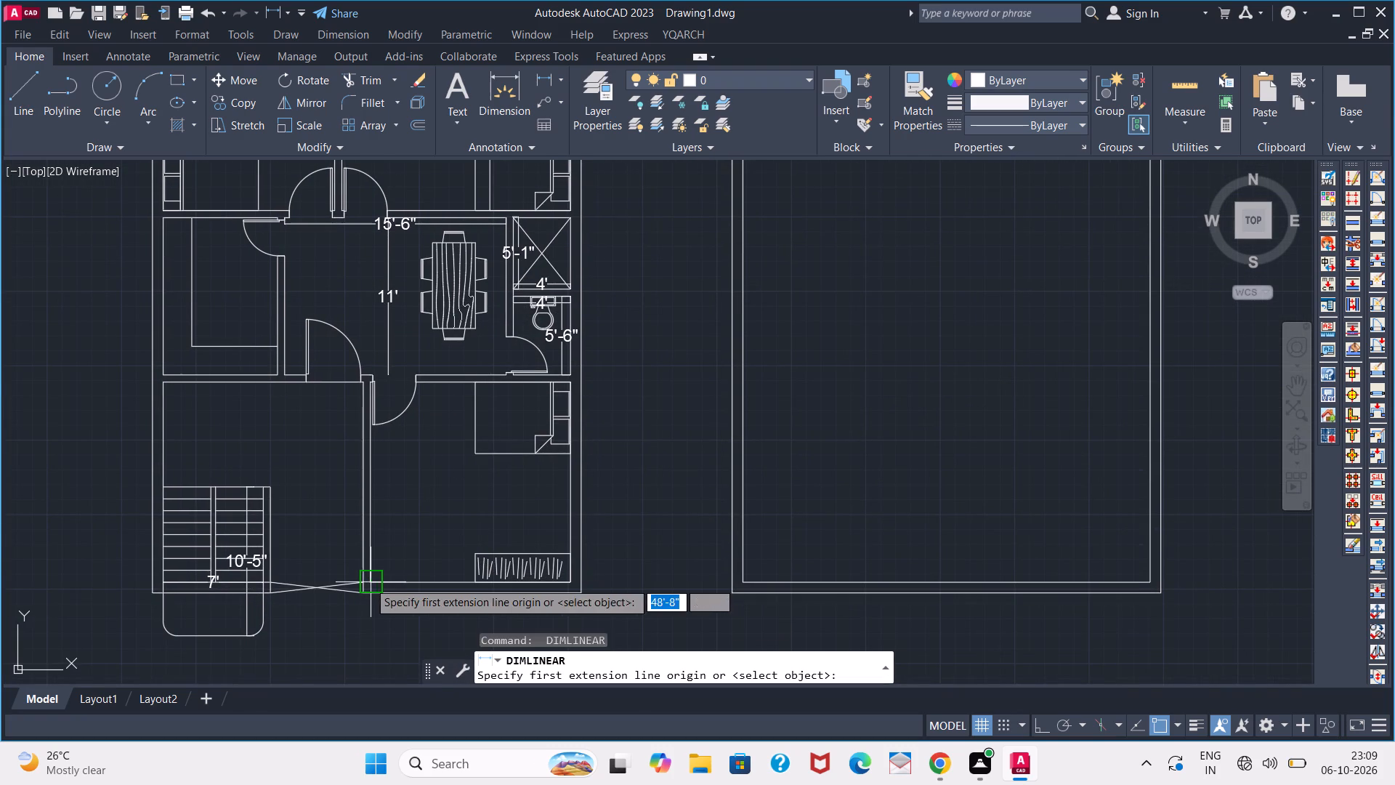
click(373, 581)
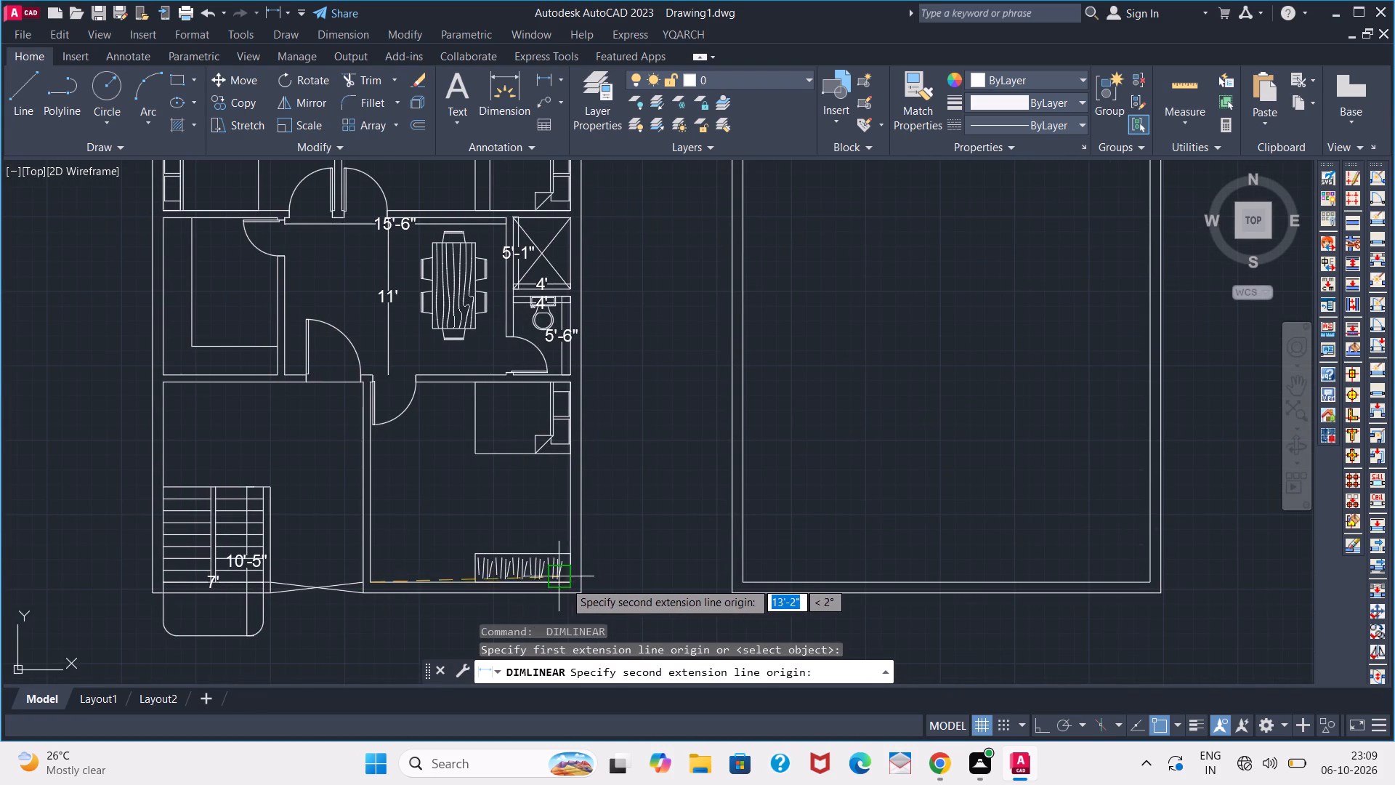
click(570, 584)
click(569, 552)
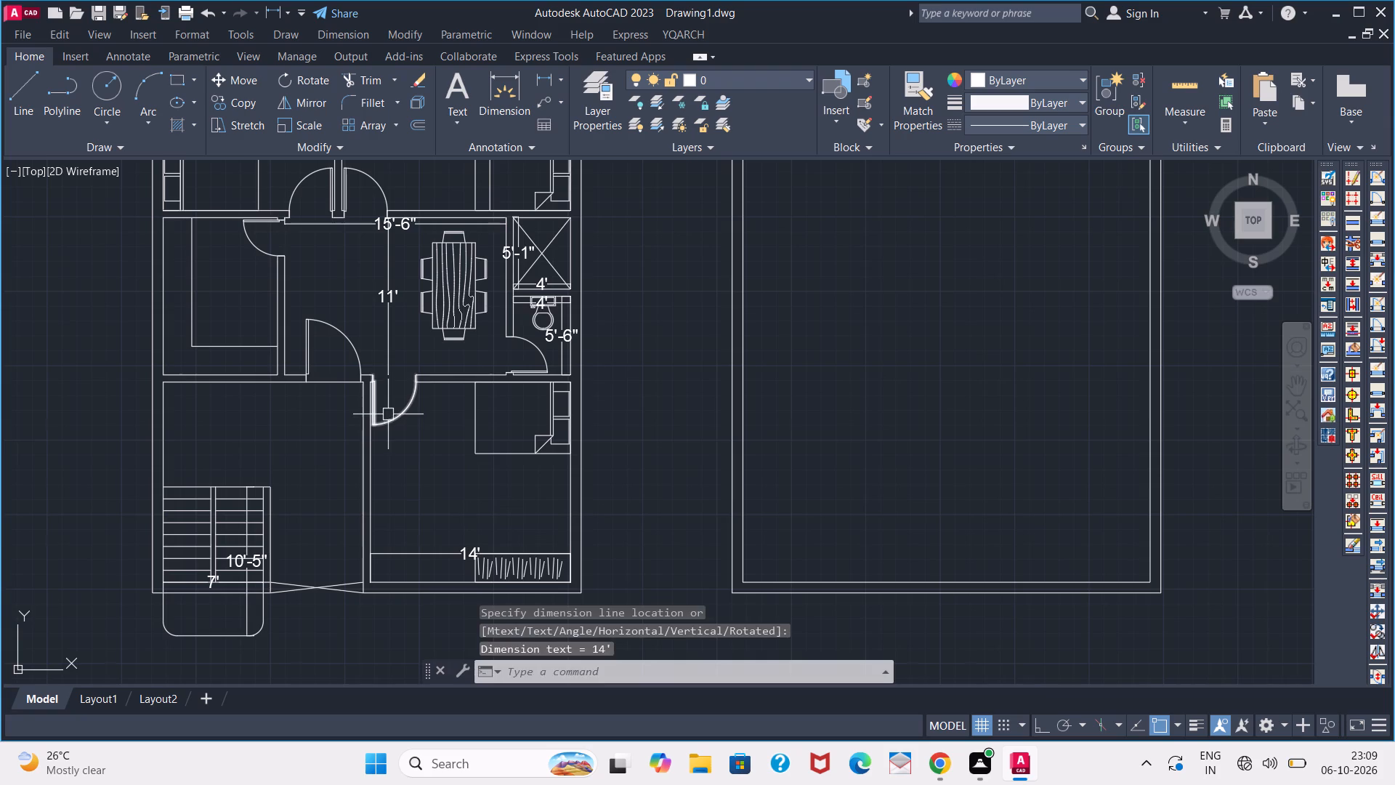
key(space)
click(581, 382)
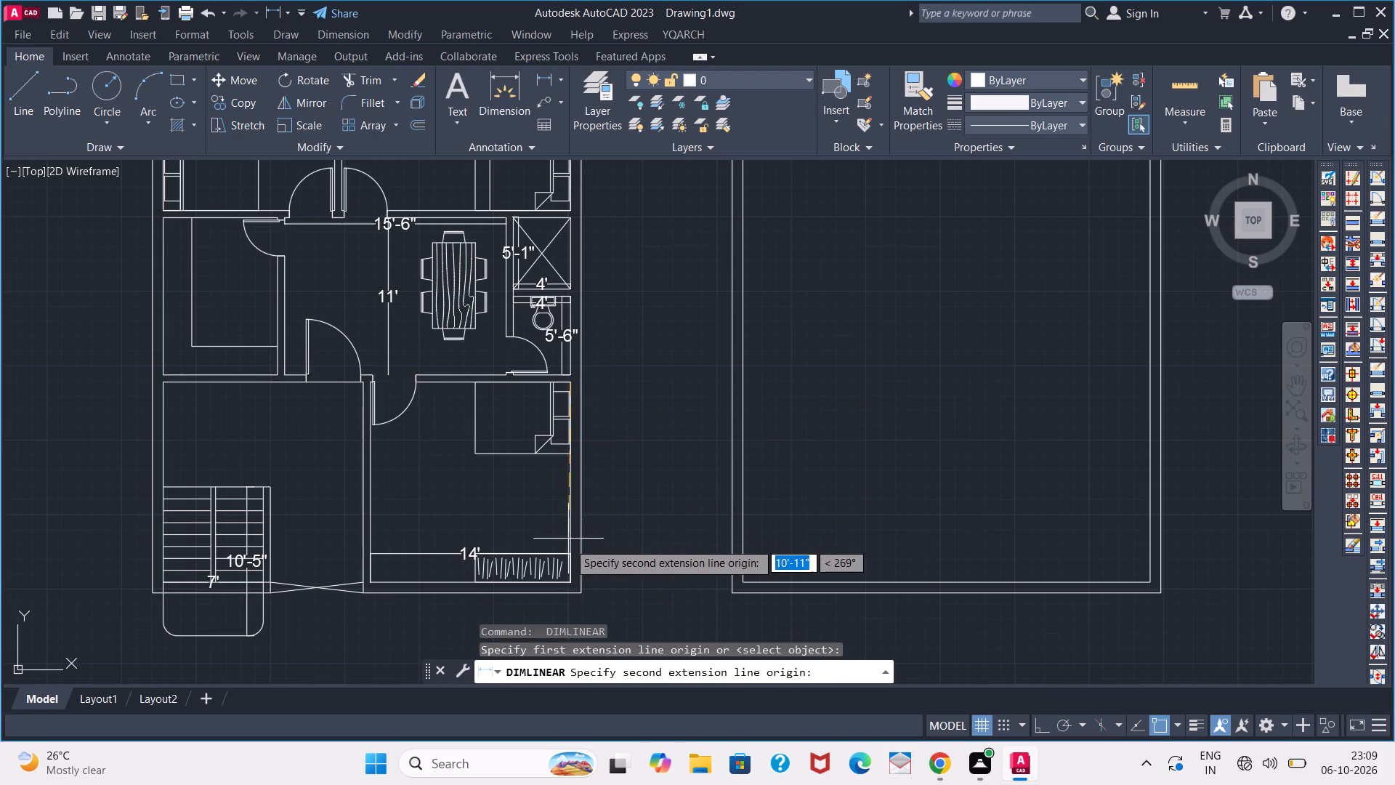
click(570, 579)
click(544, 573)
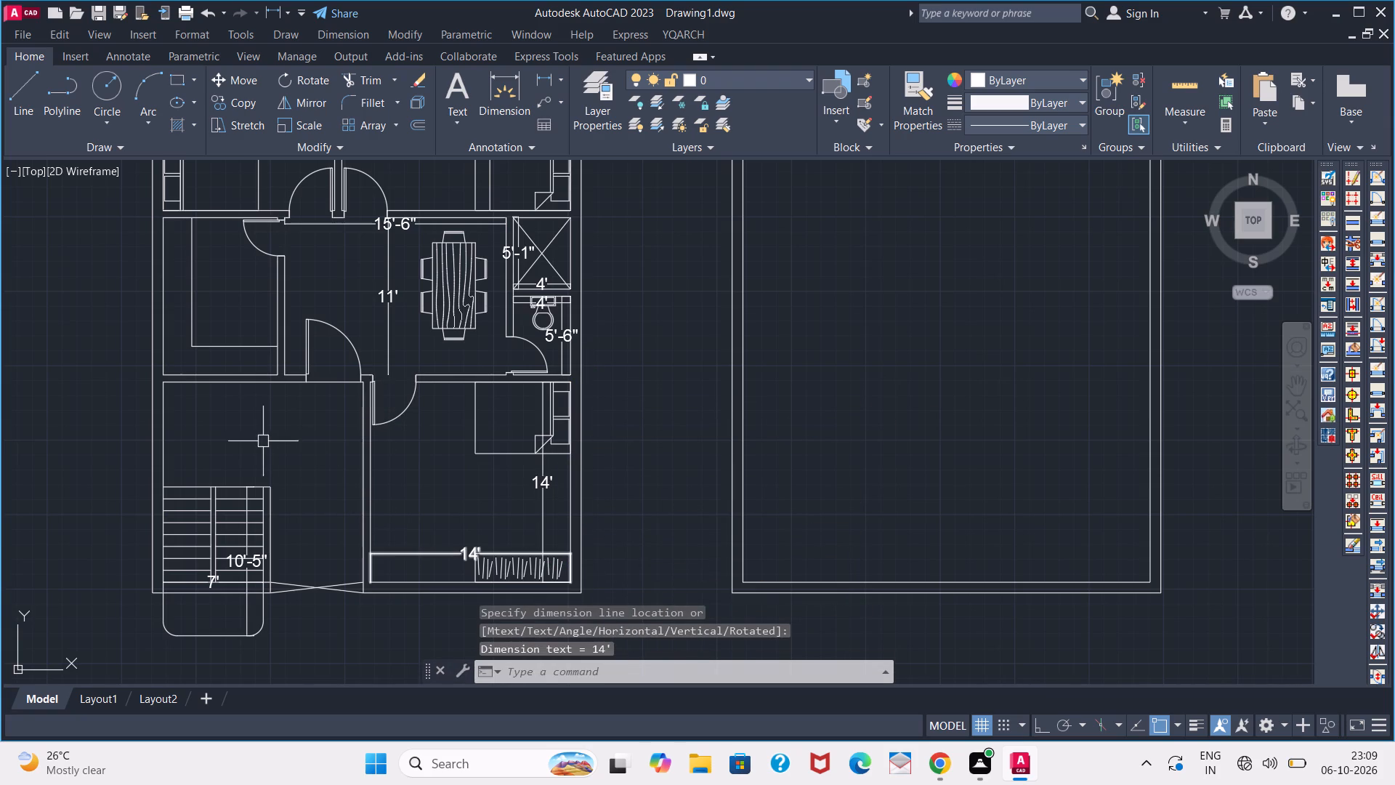
Add a horizontal linear dimension for the clear width between the staircase's northeast corner and the bedroom partition wall.
key(space)
click(276, 494)
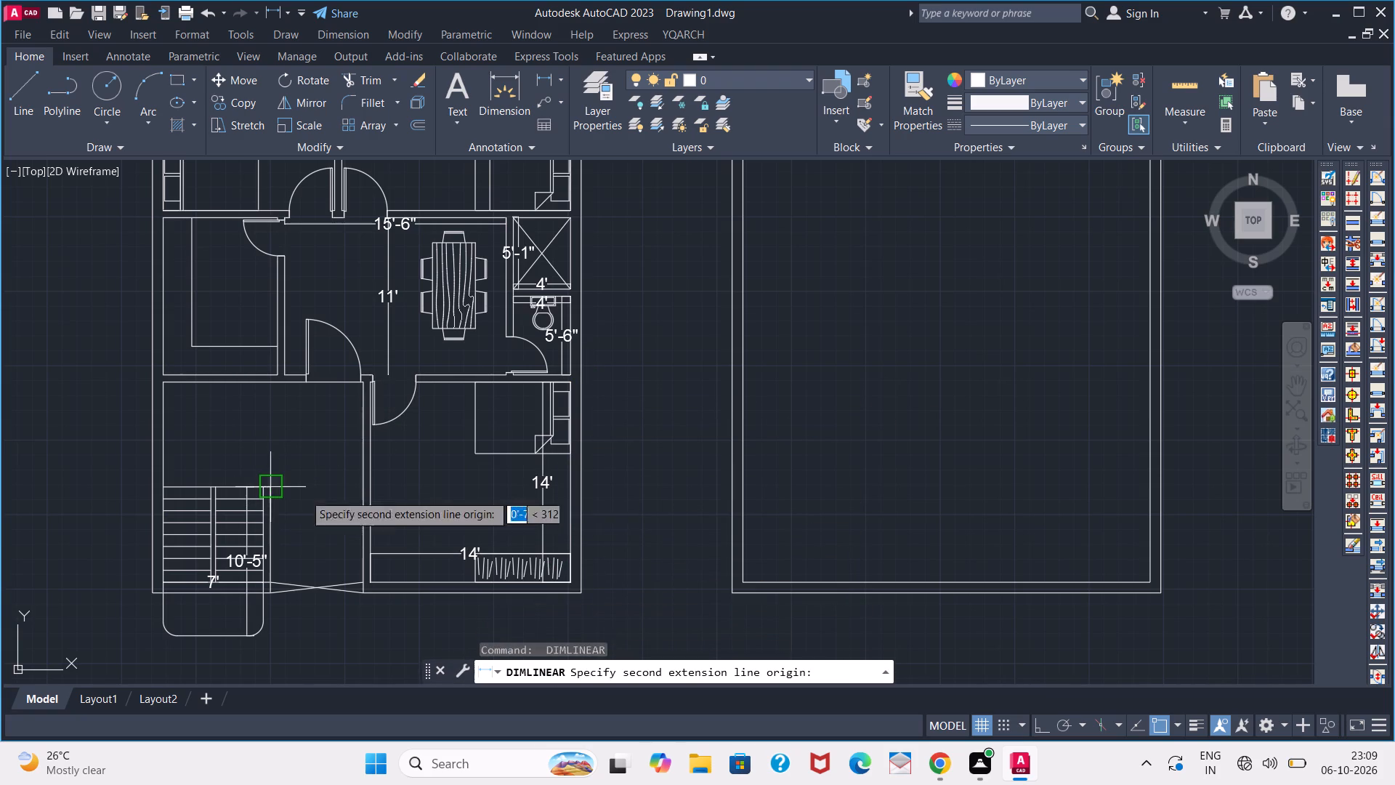
click(363, 488)
click(357, 501)
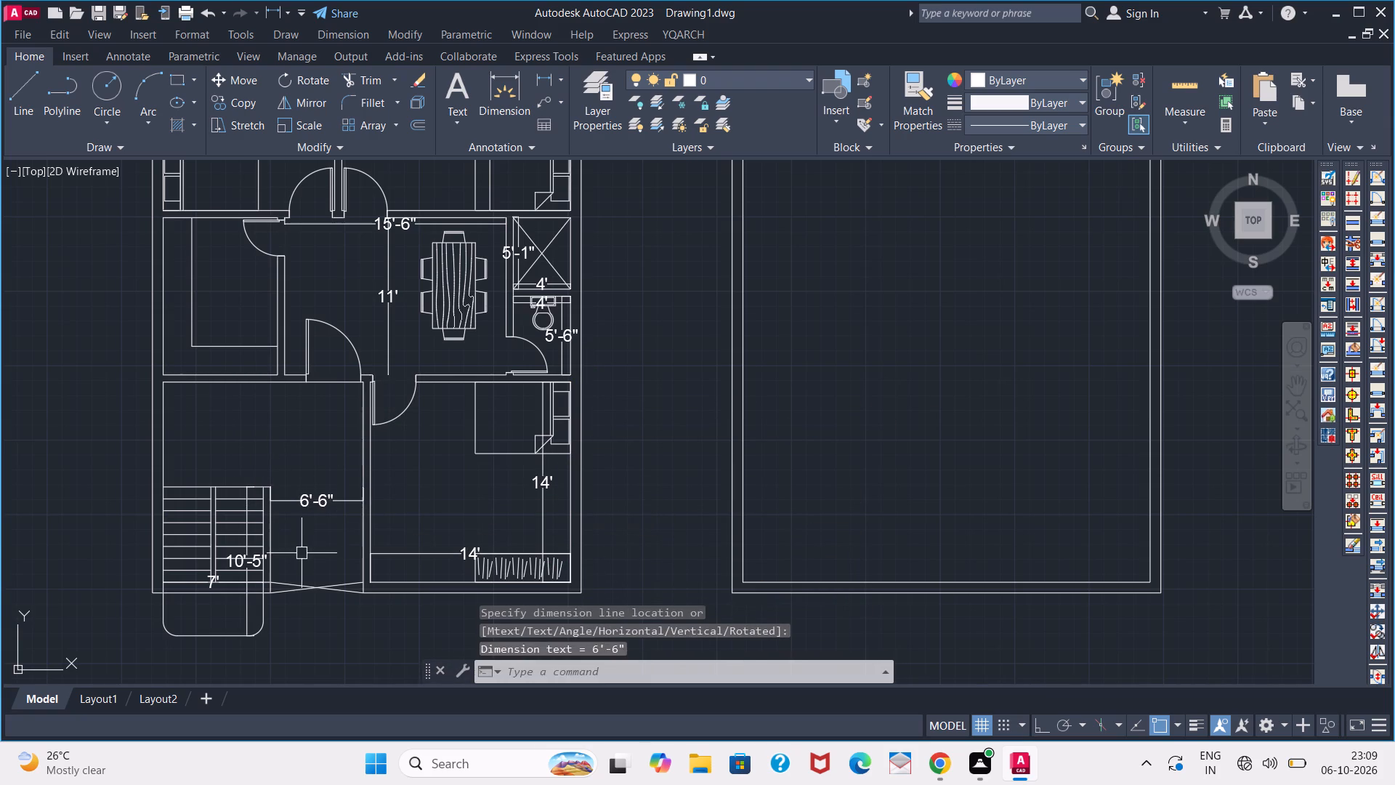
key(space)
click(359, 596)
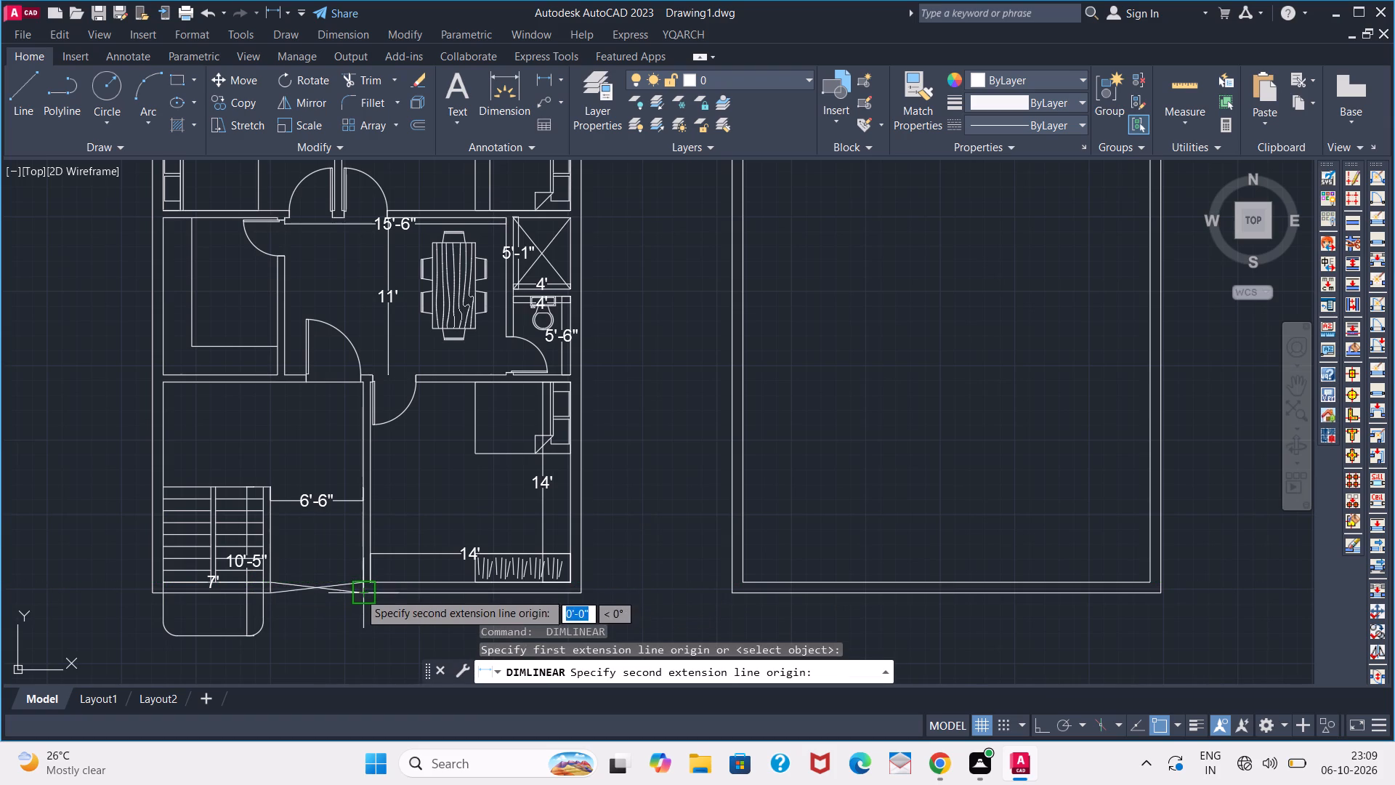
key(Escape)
Add a vertical linear dimension for the staircase hall's depth along its east wall, from the south end to the north wall.
key(space)
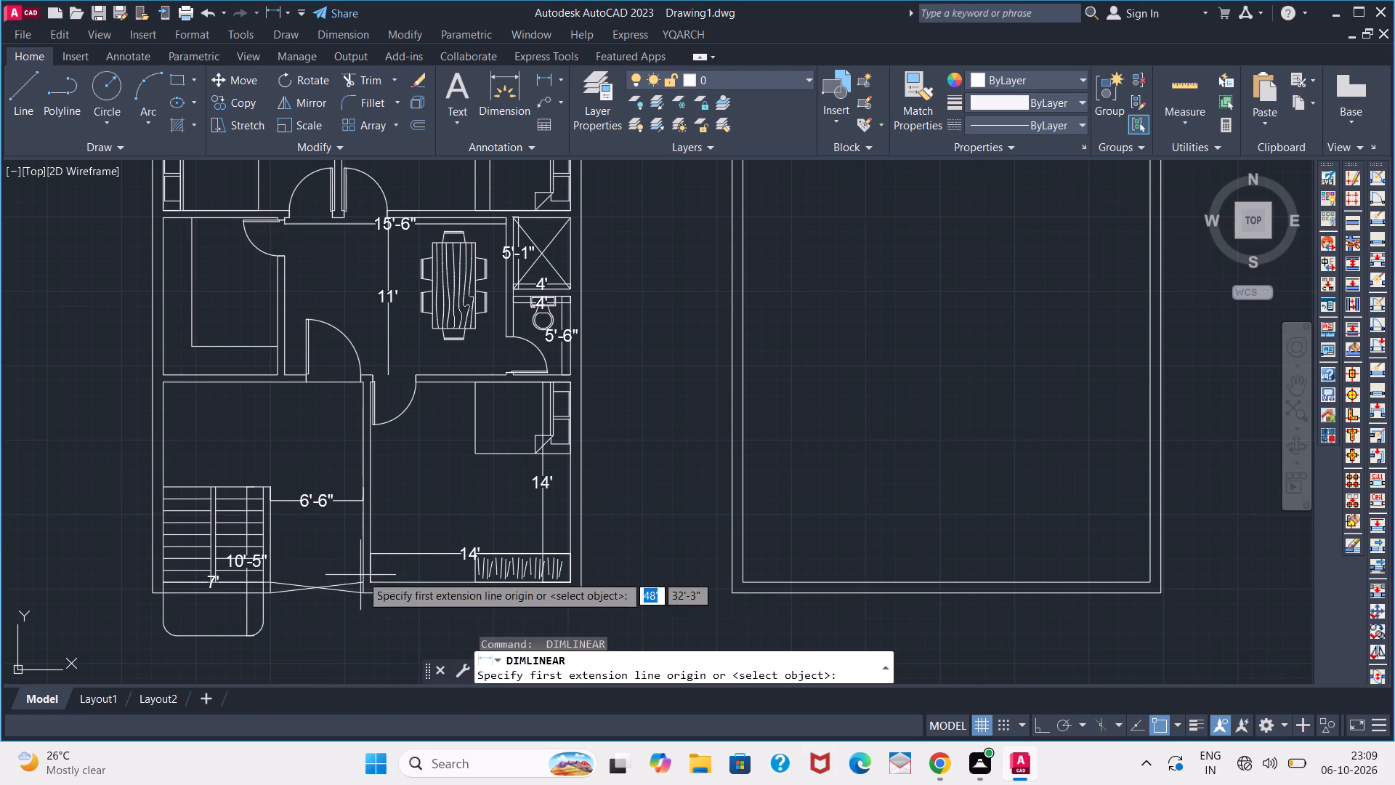
click(361, 576)
click(360, 392)
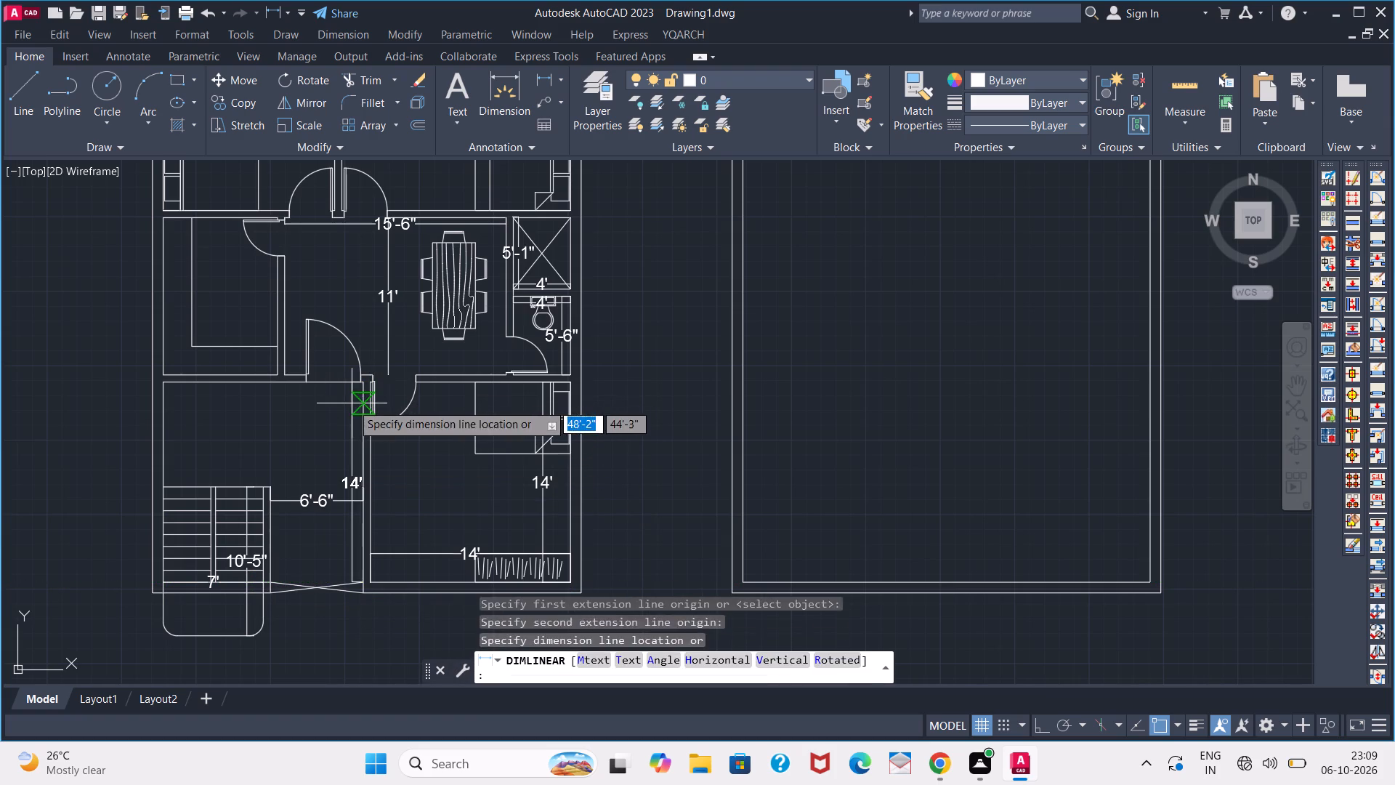
click(351, 403)
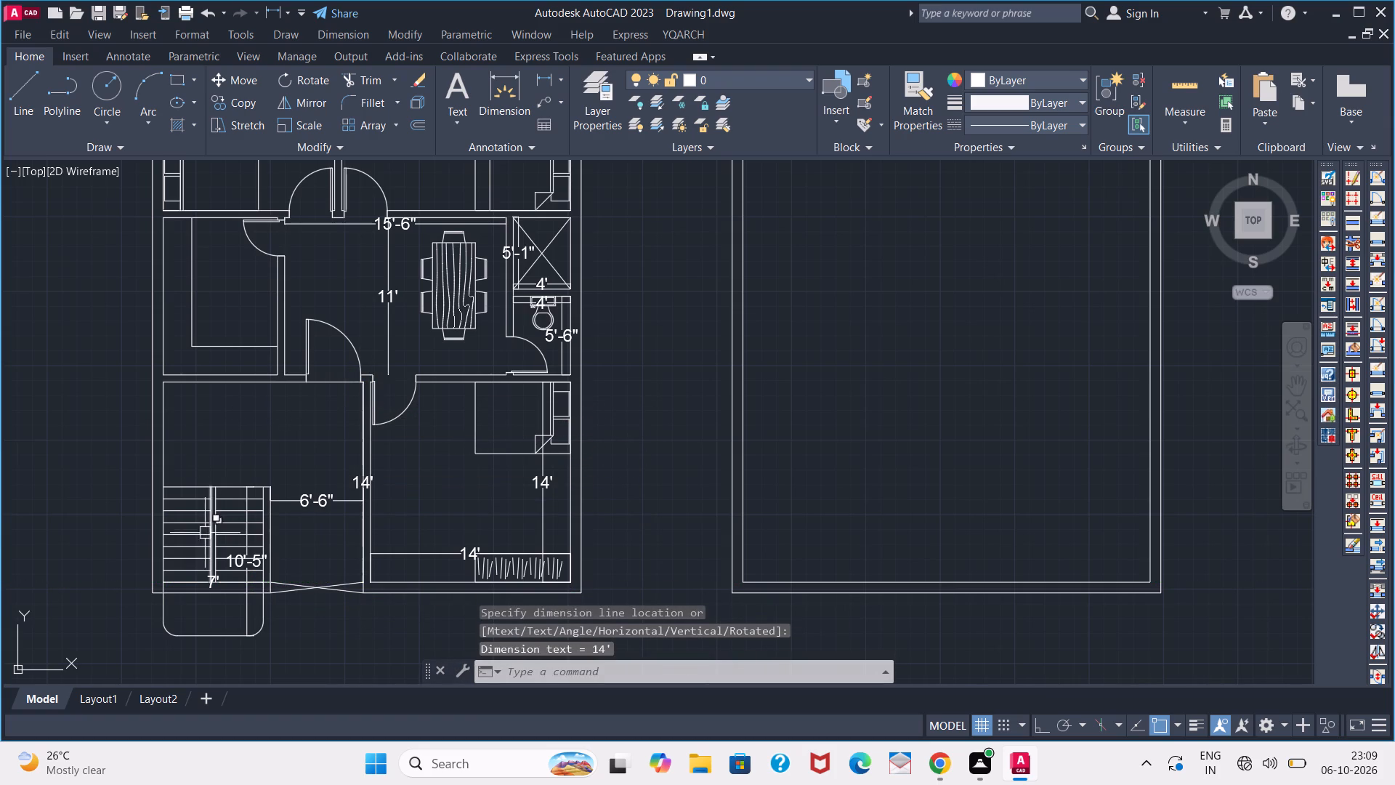
Add a horizontal linear dimension for the staircase's width across both flights, just below its north edge.
scroll(182, 480, up, 2)
key(space)
click(117, 504)
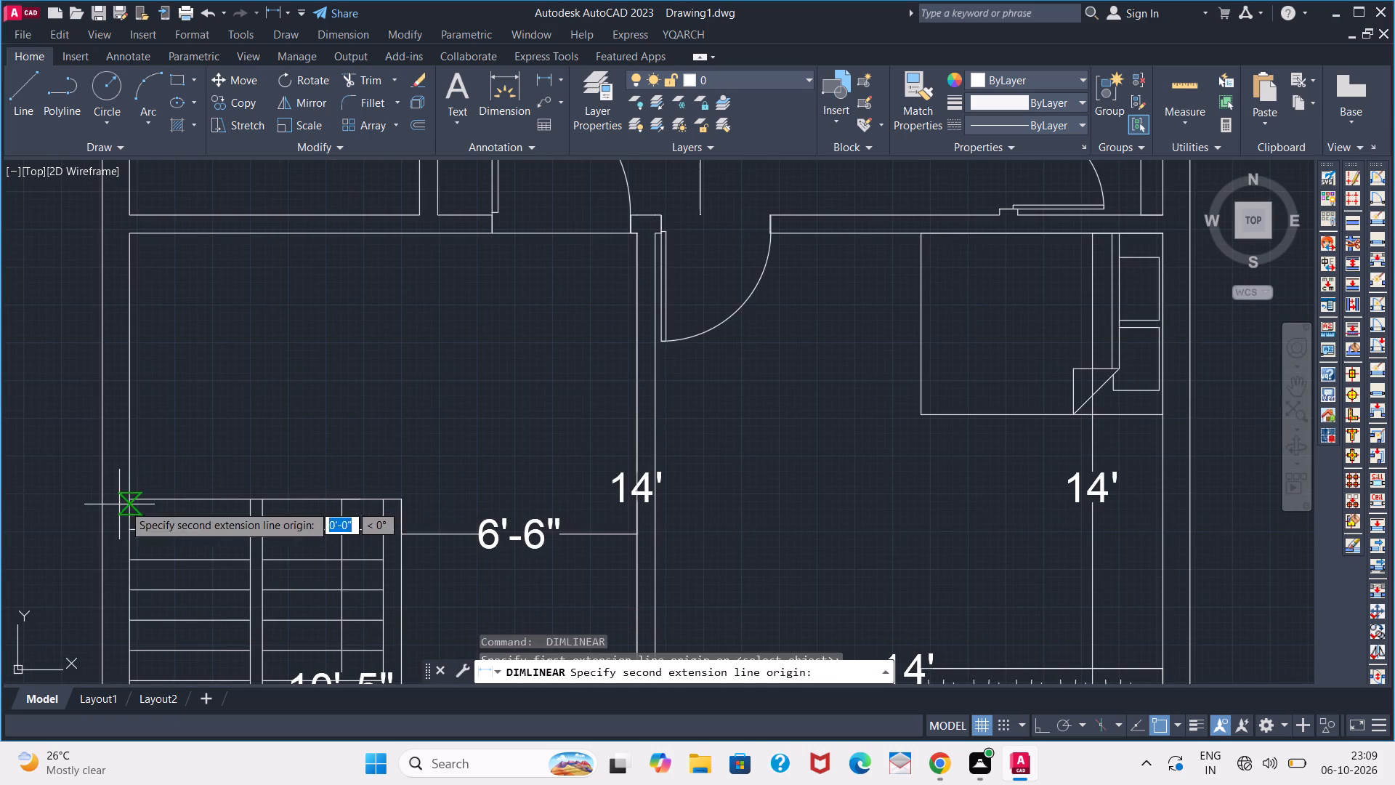
click(381, 512)
click(377, 521)
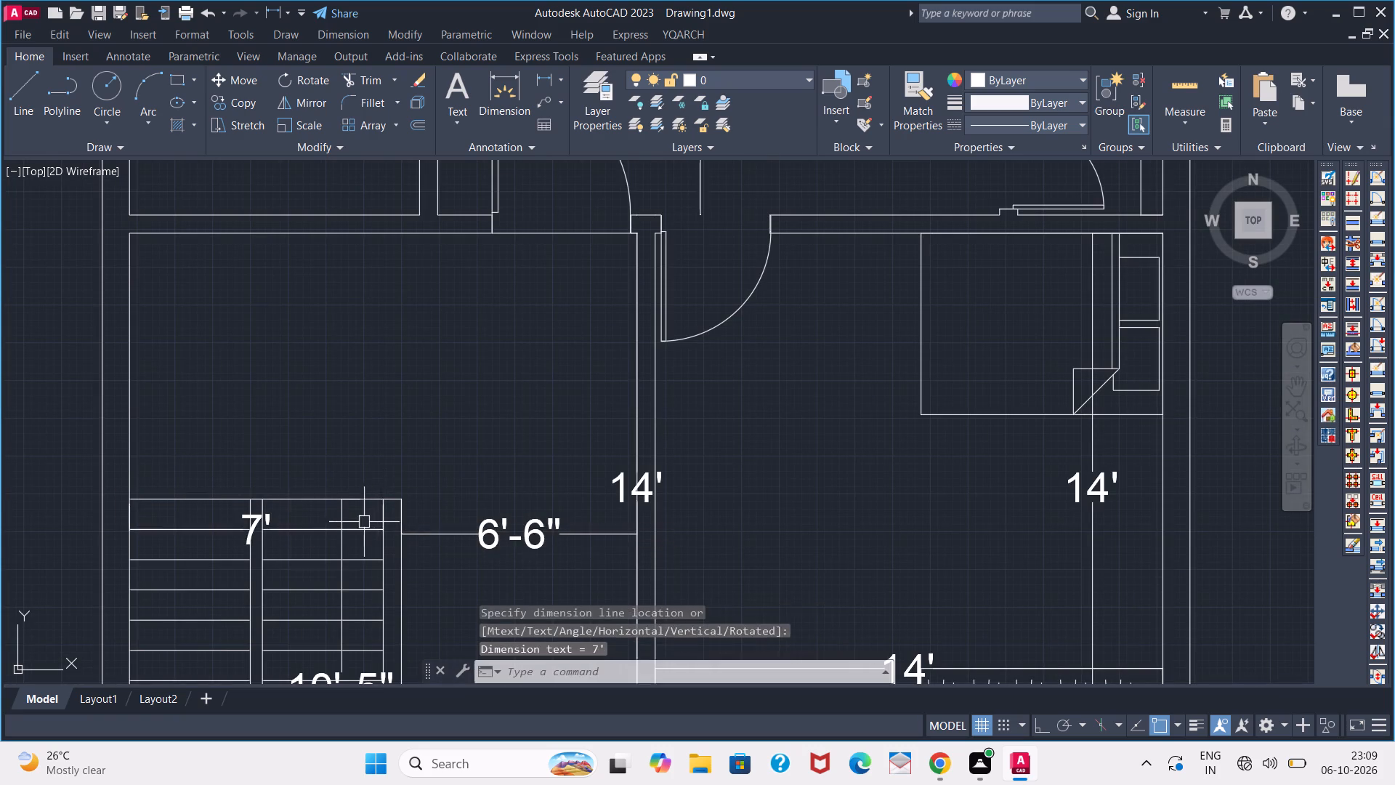
Add a vertical linear dimension over the west flight for the staircase's length, from the rounded south landing to its north edge.
scroll(269, 531, down, 2)
middle_drag(257, 488, 286, 324)
key(space)
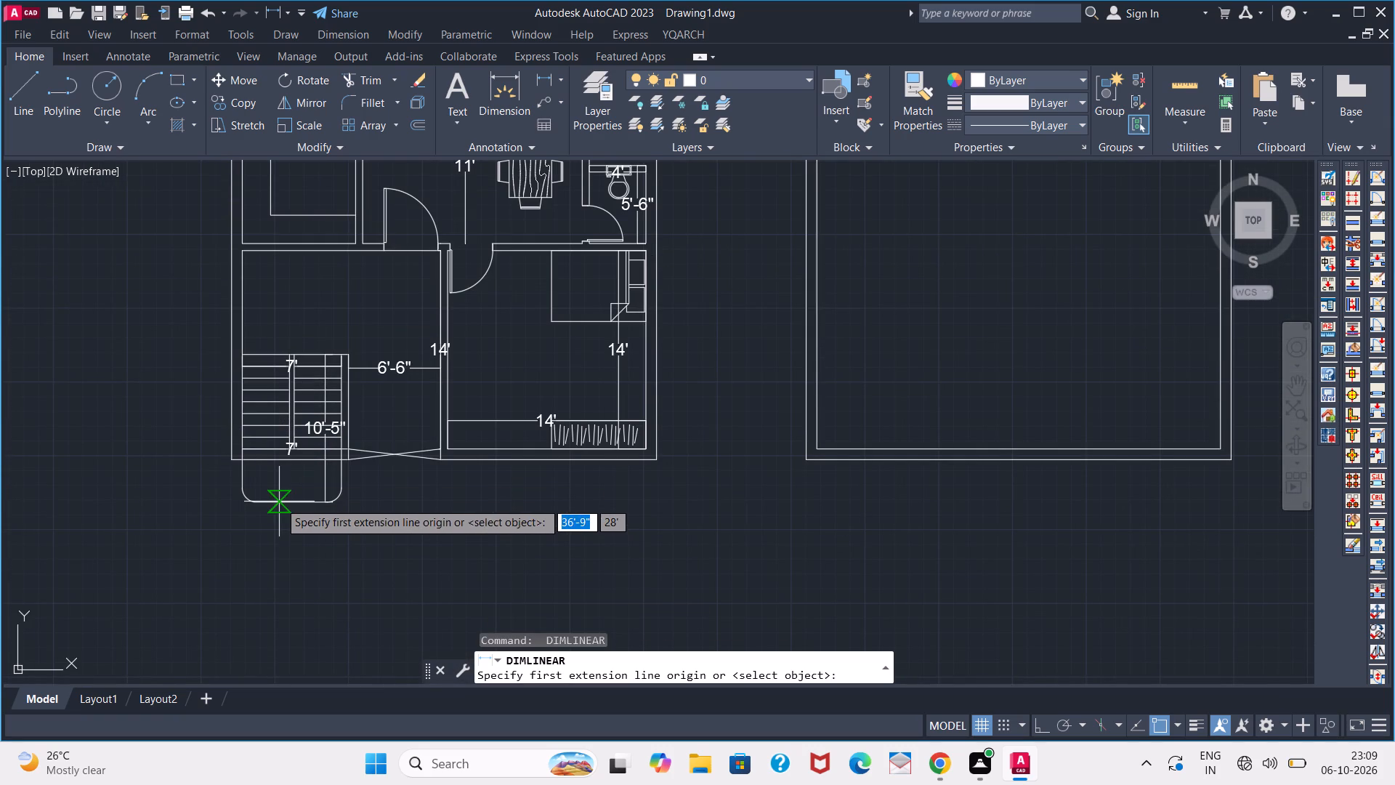
drag(279, 502, 278, 492)
click(279, 350)
click(275, 362)
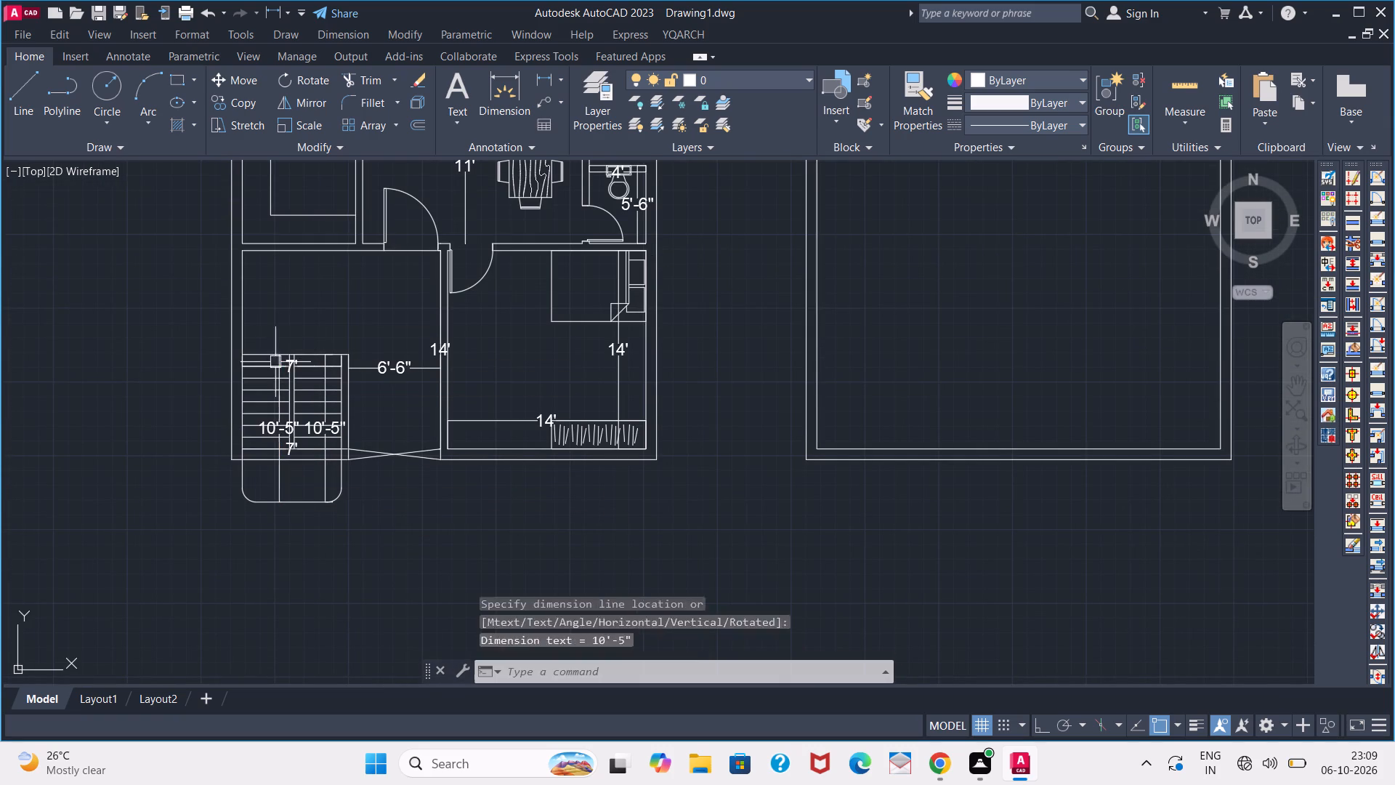
Add linear dimensions for the kitchen's depth, east of the west counter, and its width, just above the south wall.
scroll(219, 311, down, 2)
middle_drag(220, 307, 132, 362)
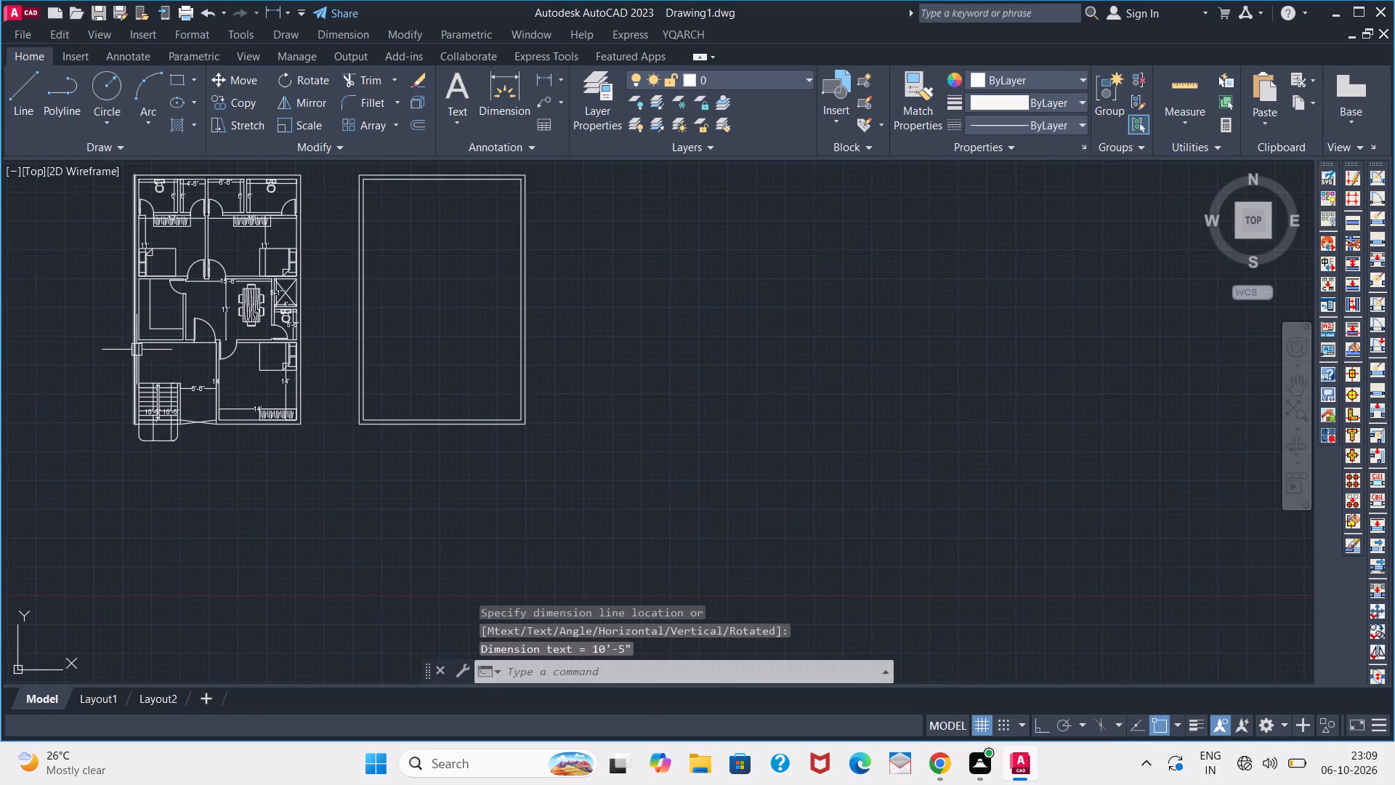
middle_drag(162, 331, 144, 365)
scroll(145, 322, up, 2)
key(space)
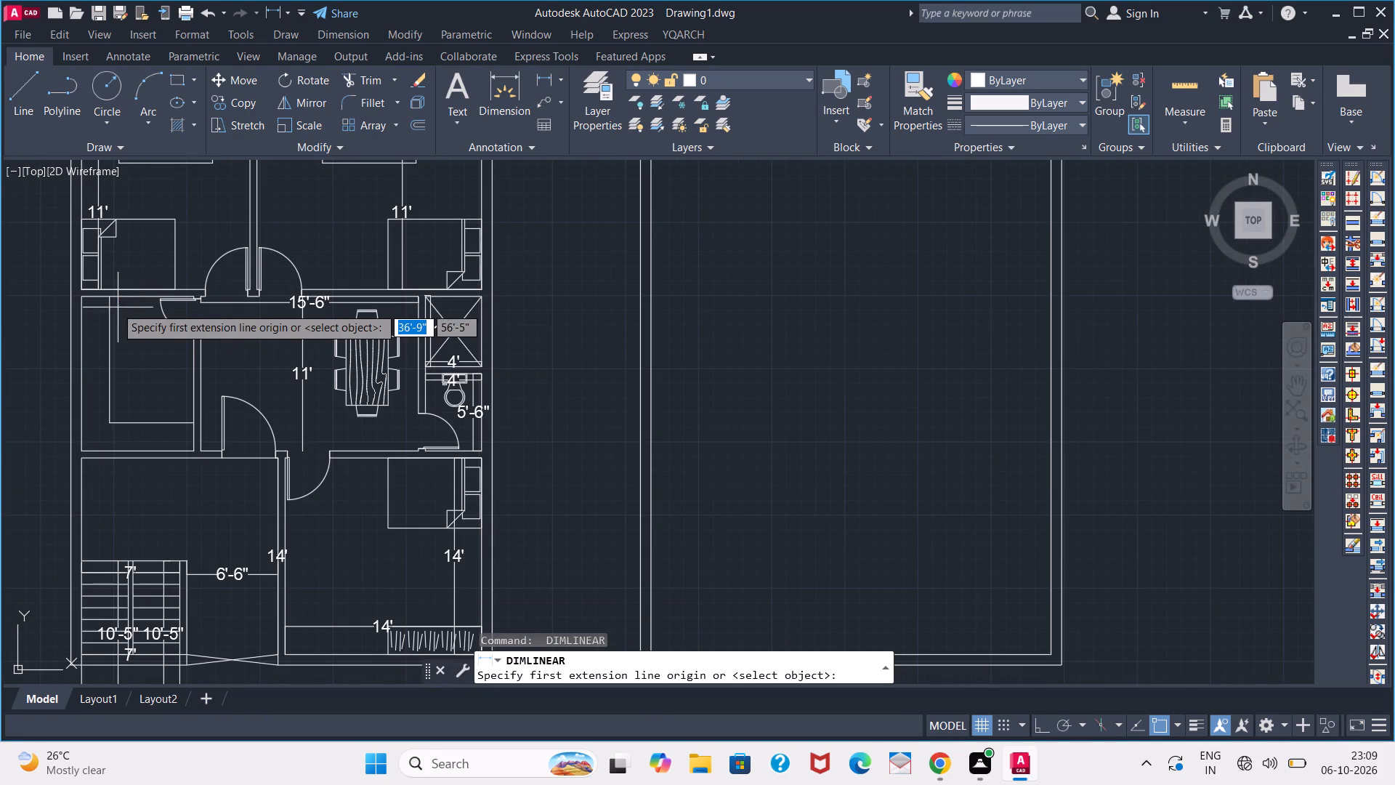
click(113, 305)
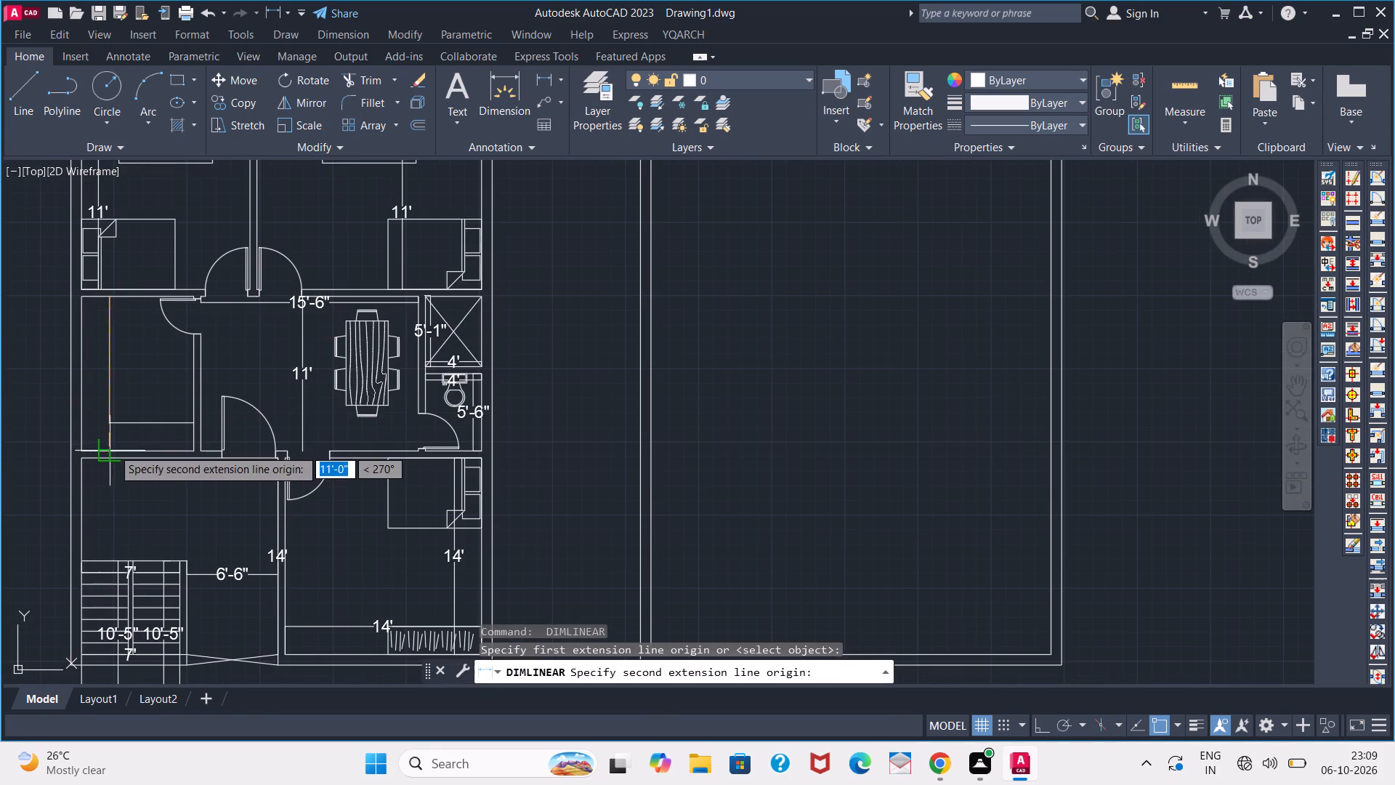
click(113, 448)
click(132, 448)
key(space)
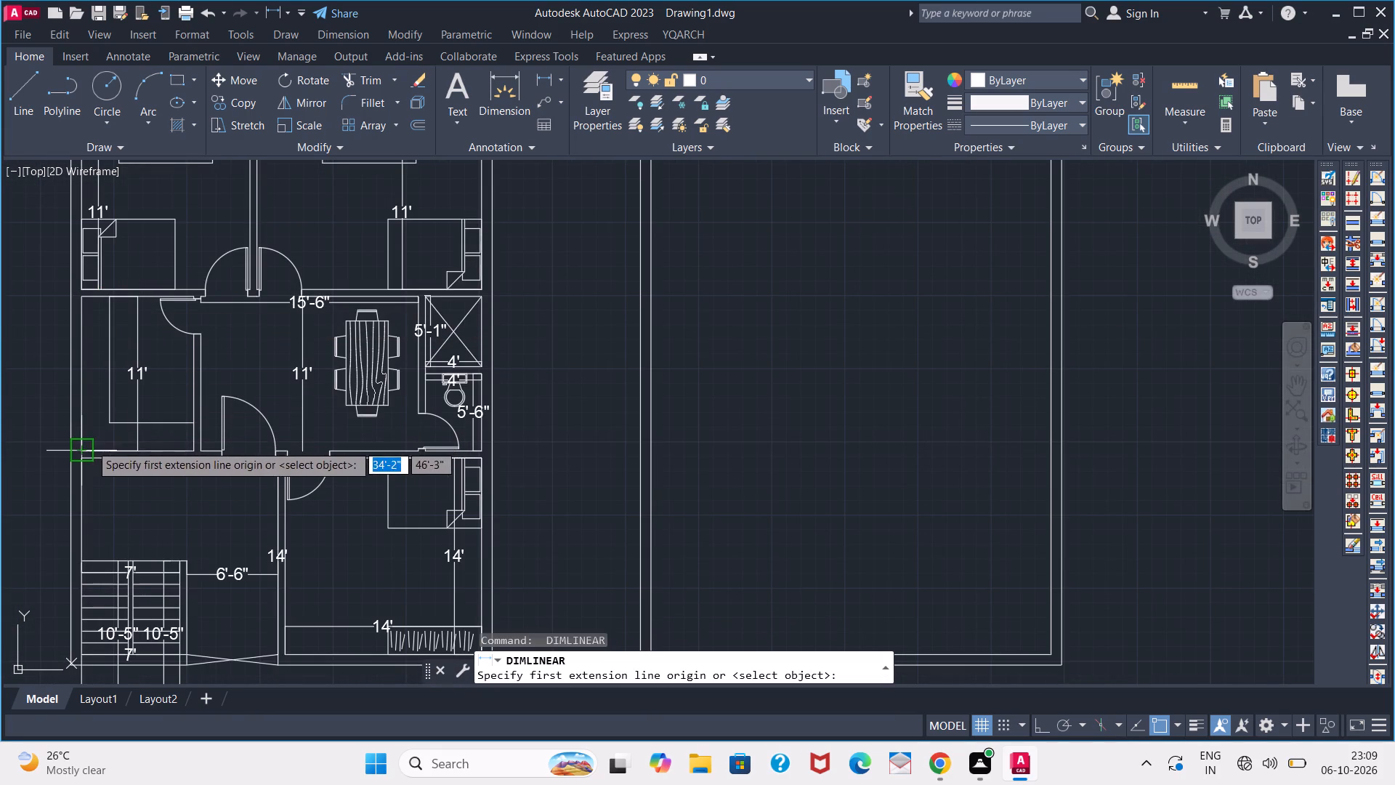
click(90, 444)
click(185, 444)
click(184, 427)
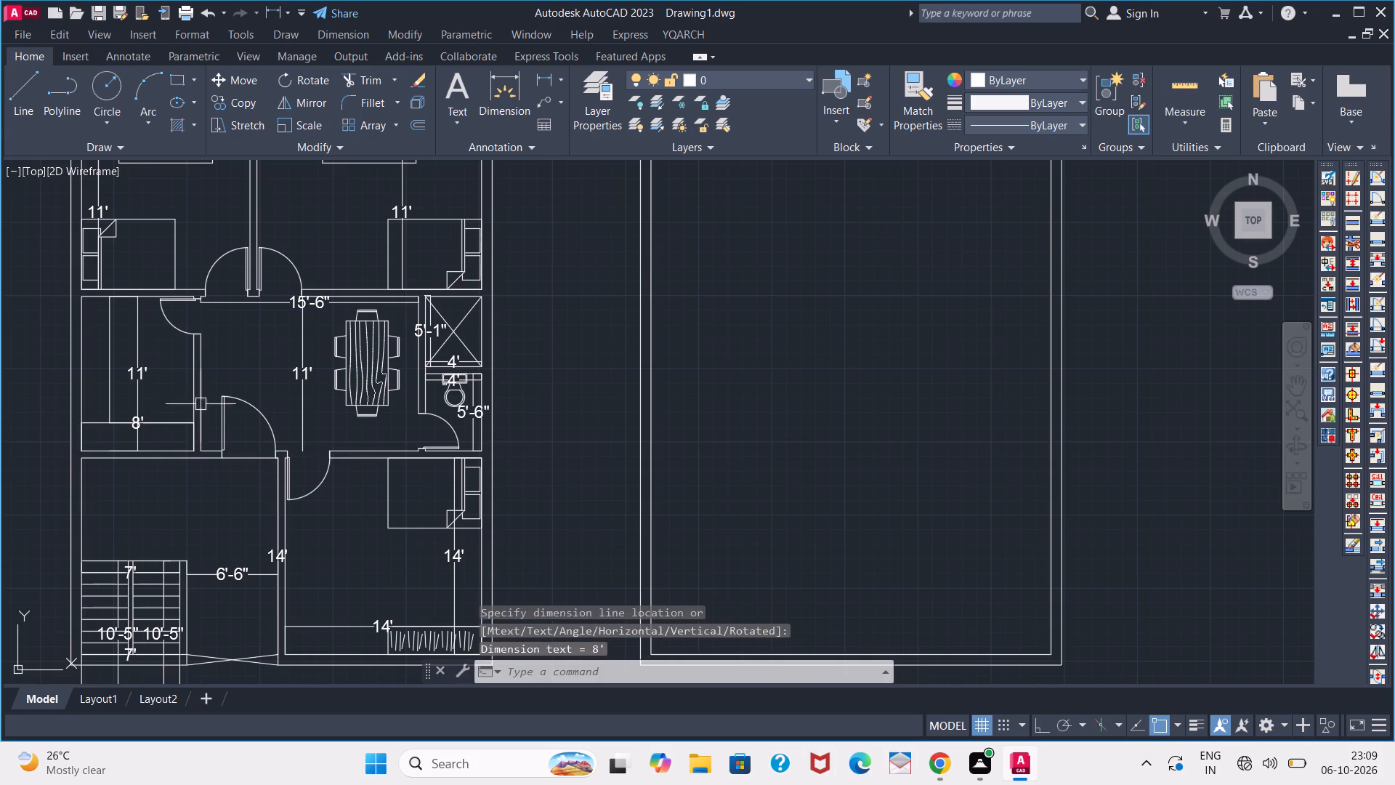
Draw a 6' vertical line along the northwest toilet's east wall face, from its south wall to its north wall.
scroll(231, 382, down, 1)
middle_drag(259, 368, 168, 363)
middle_drag(151, 371, 153, 406)
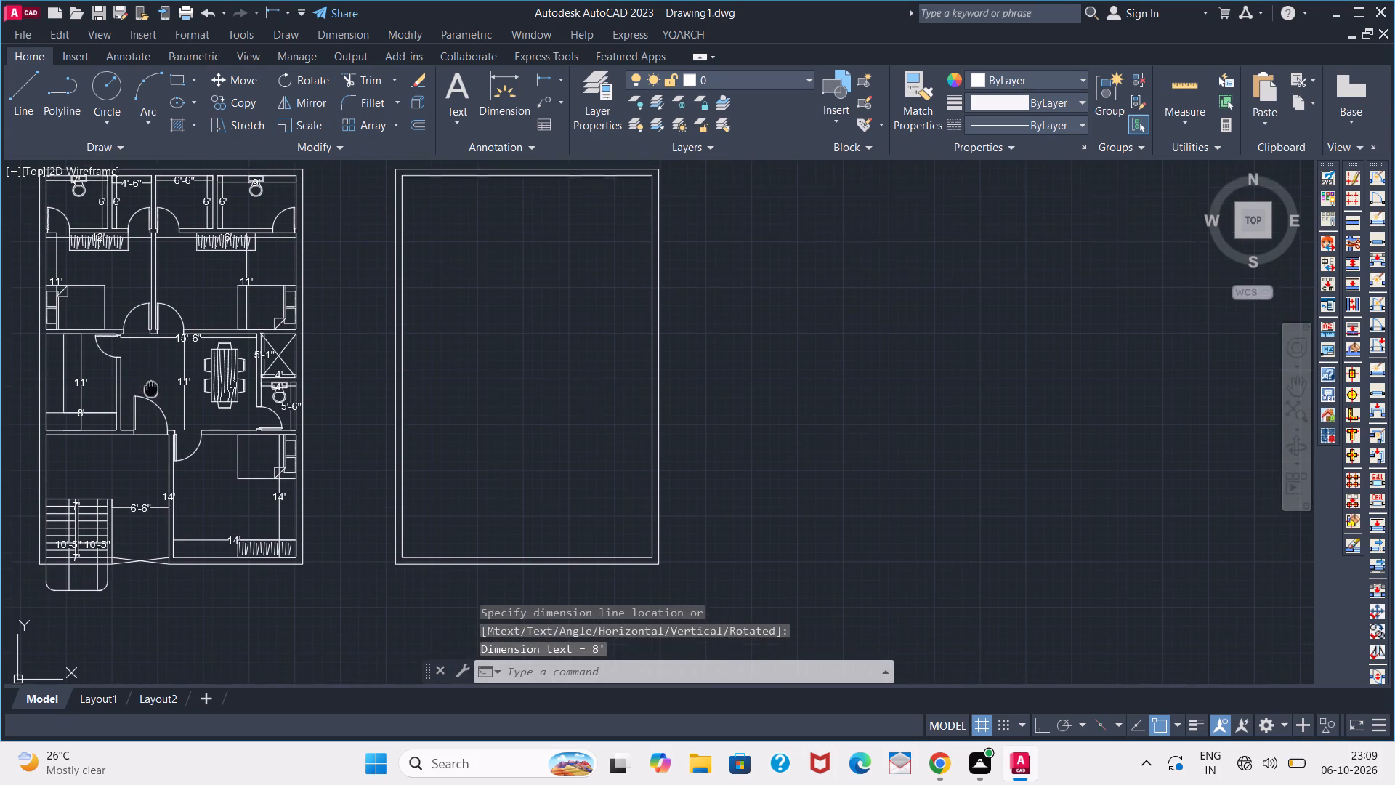
middle_drag(153, 406, 153, 418)
middle_drag(205, 371, 219, 405)
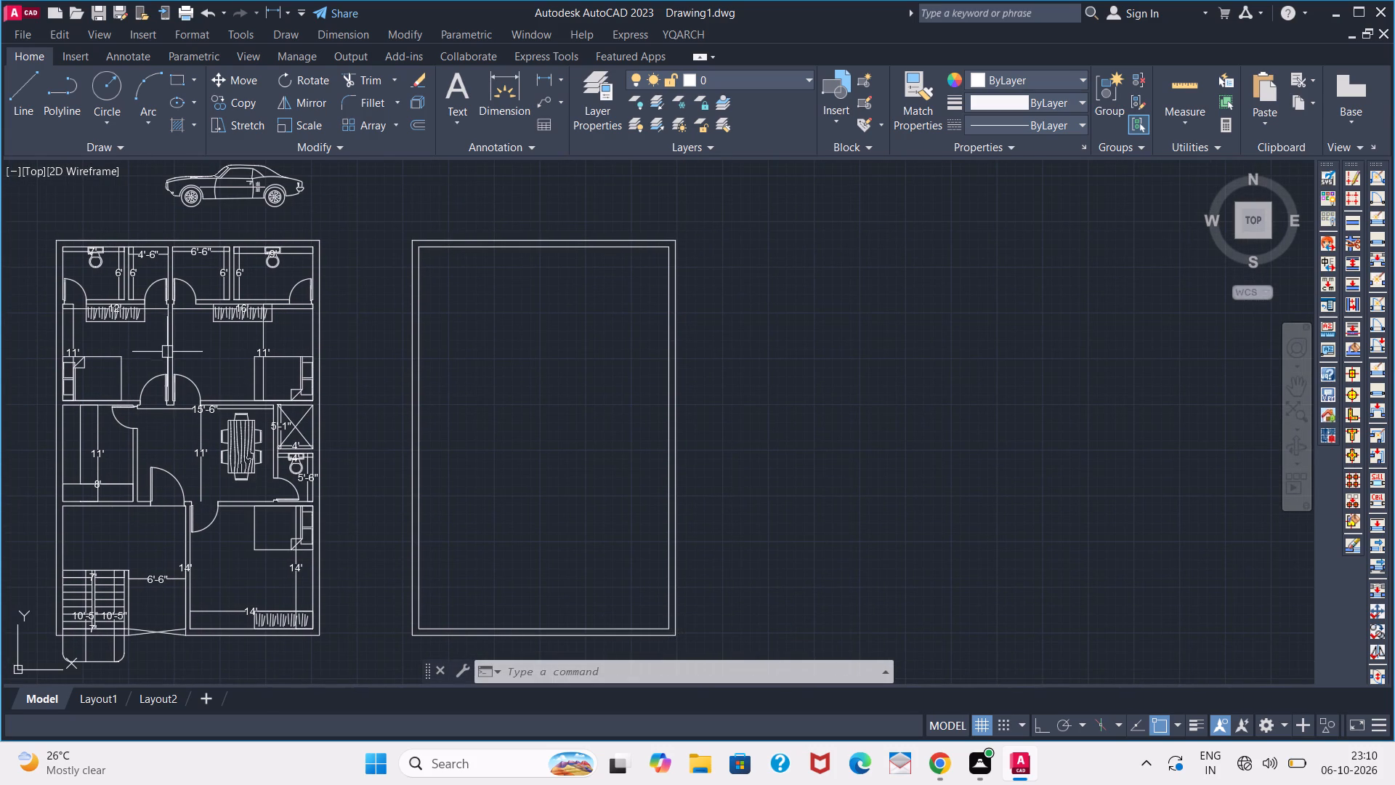
middle_drag(188, 335, 315, 357)
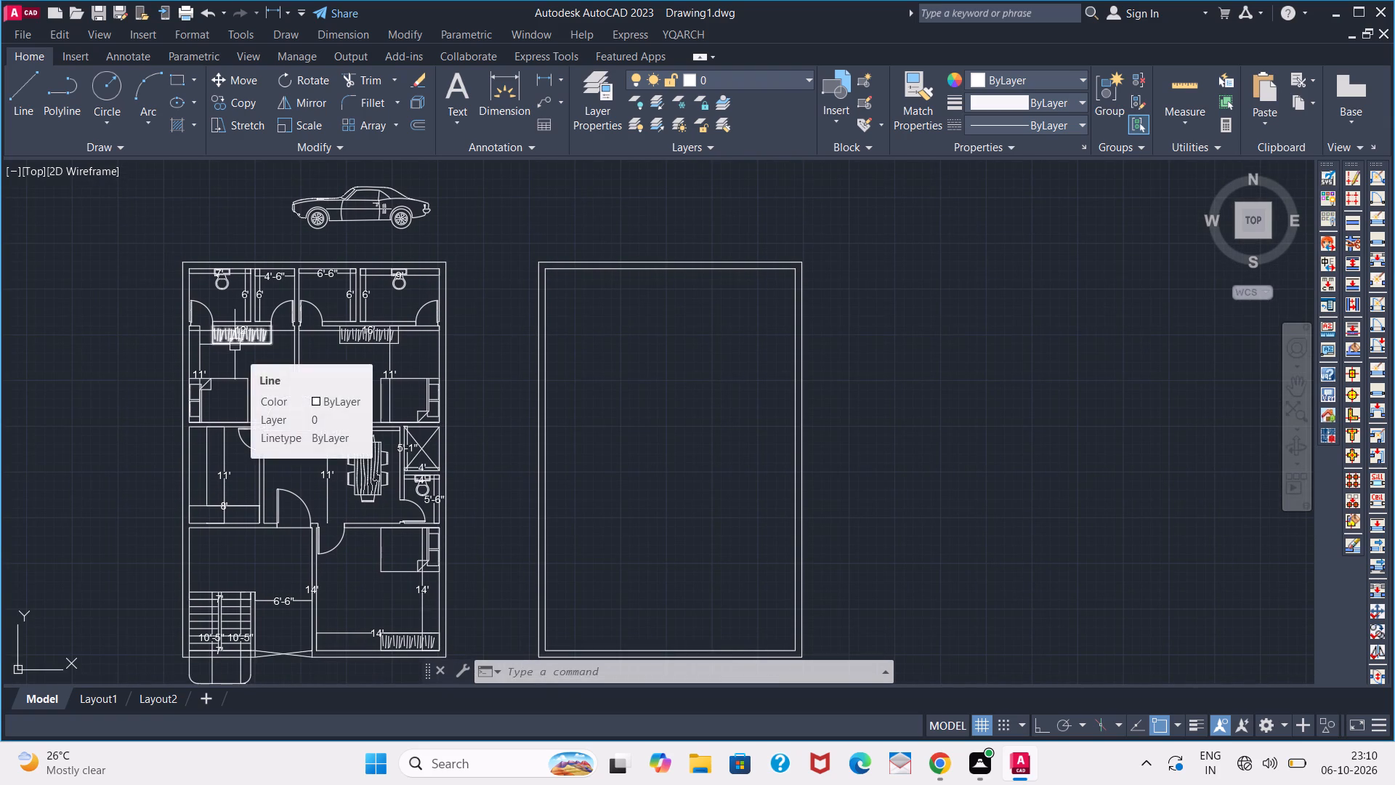
key(l)
key(Return)
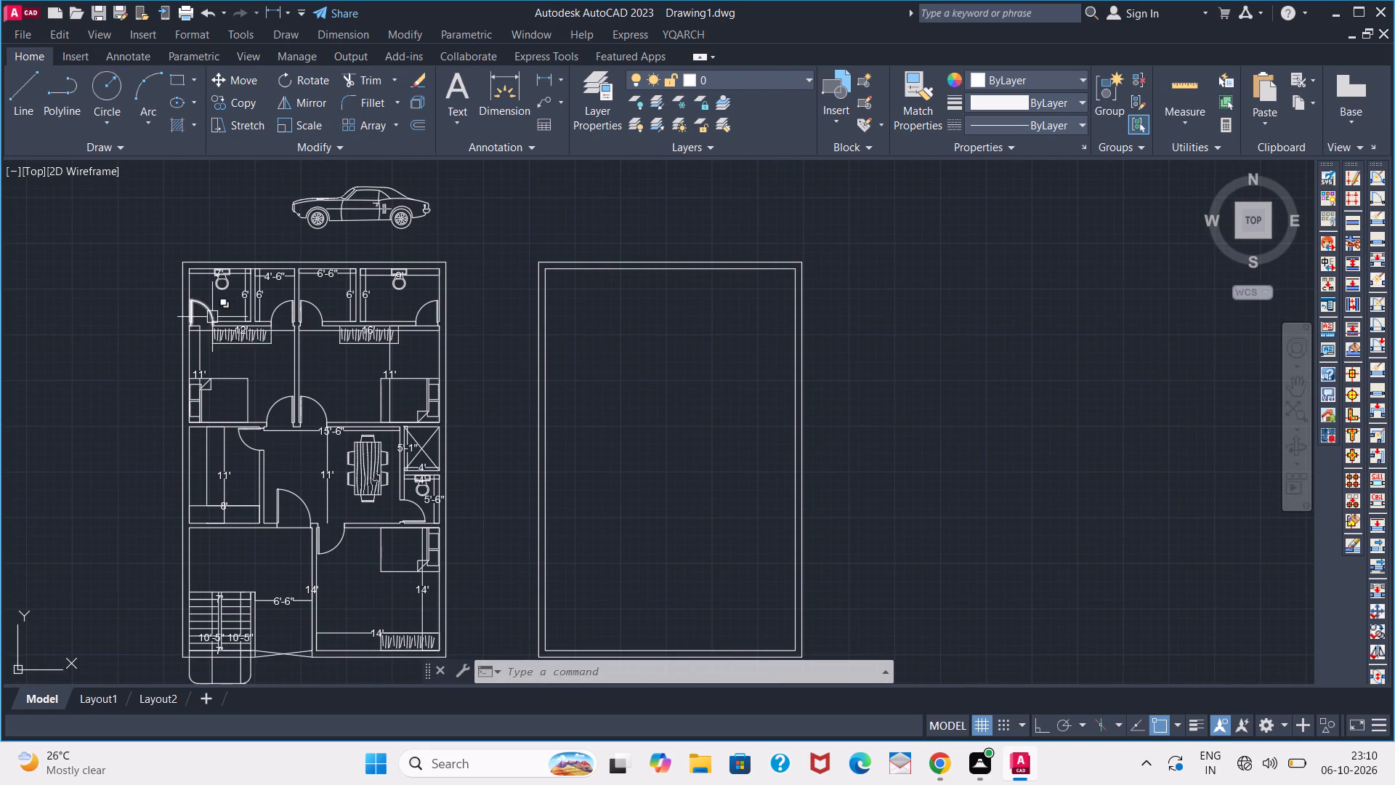
scroll(197, 280, up, 2)
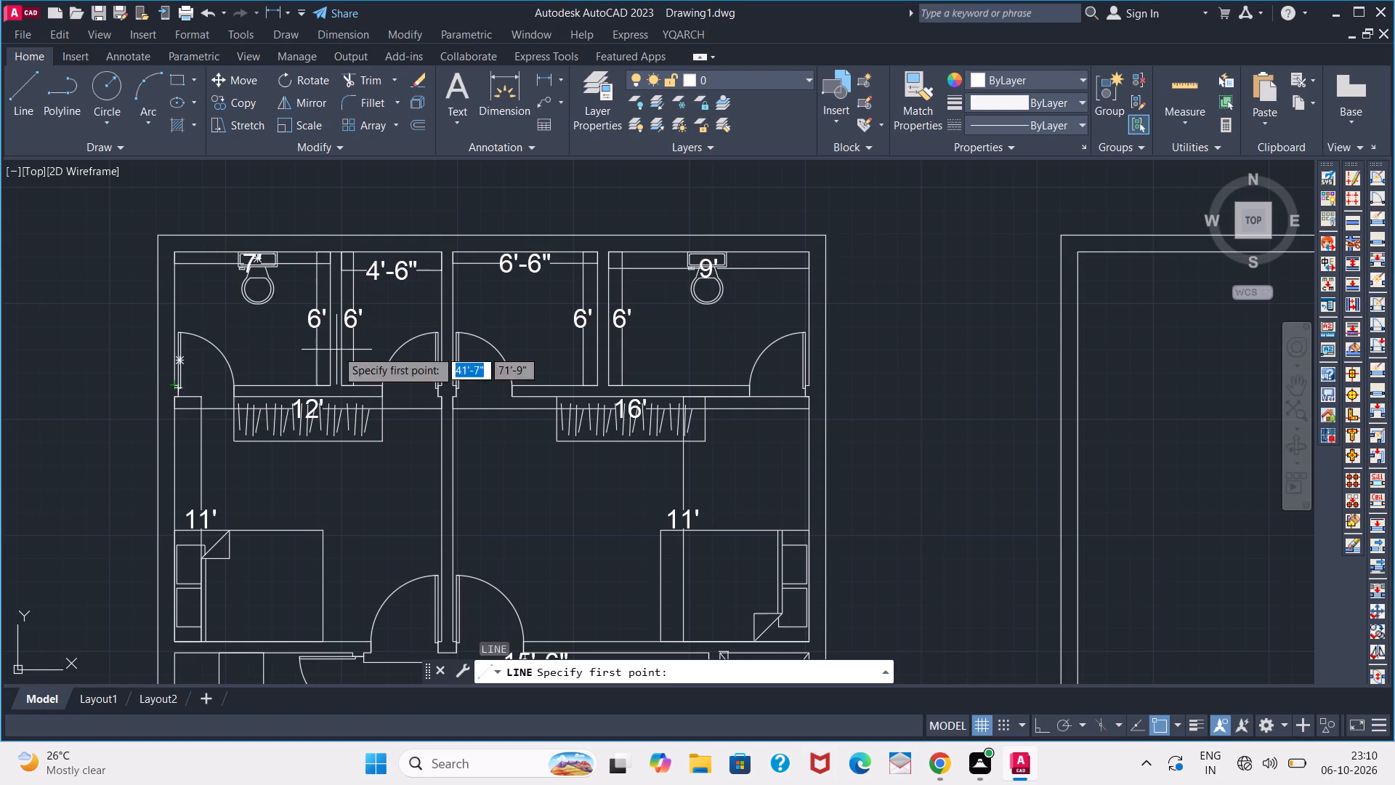
click(332, 385)
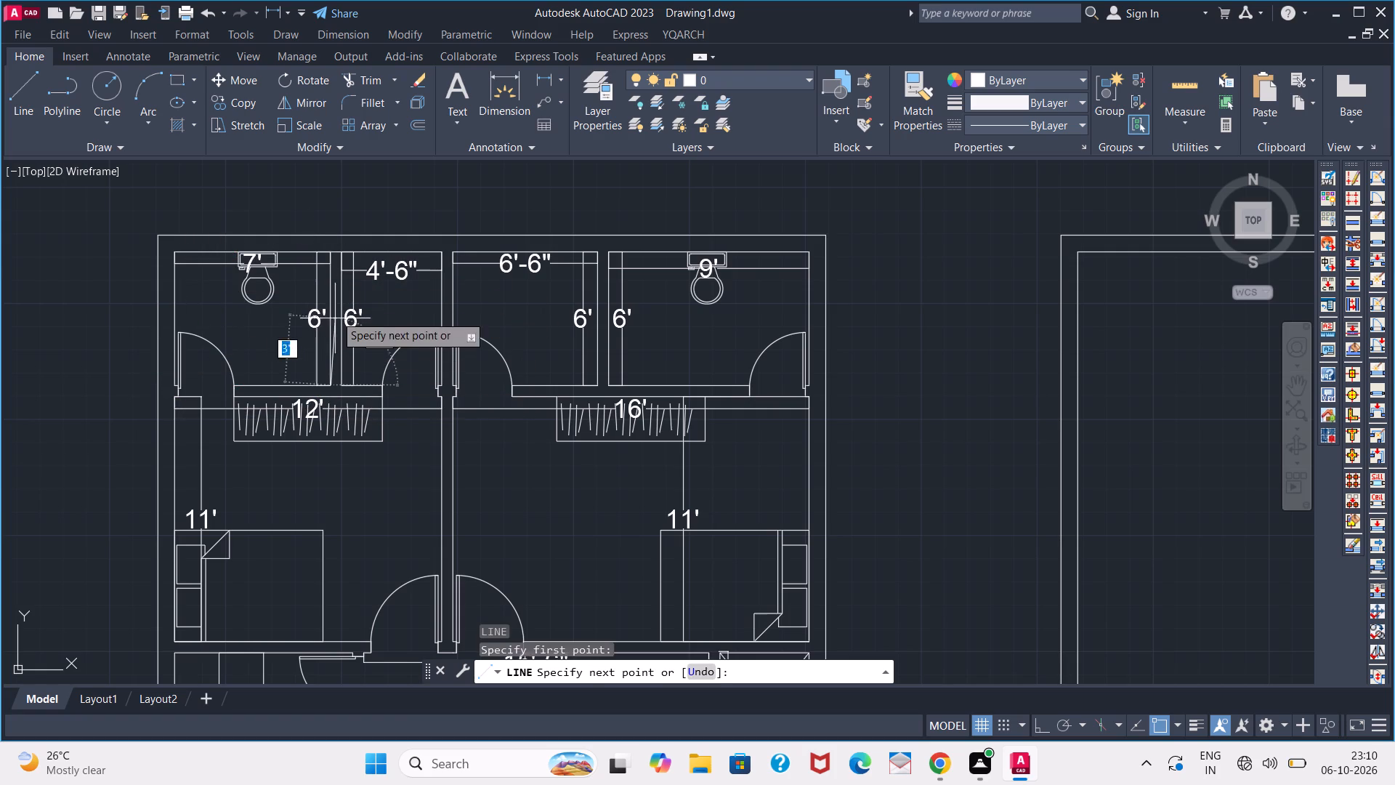
click(331, 252)
key(space)
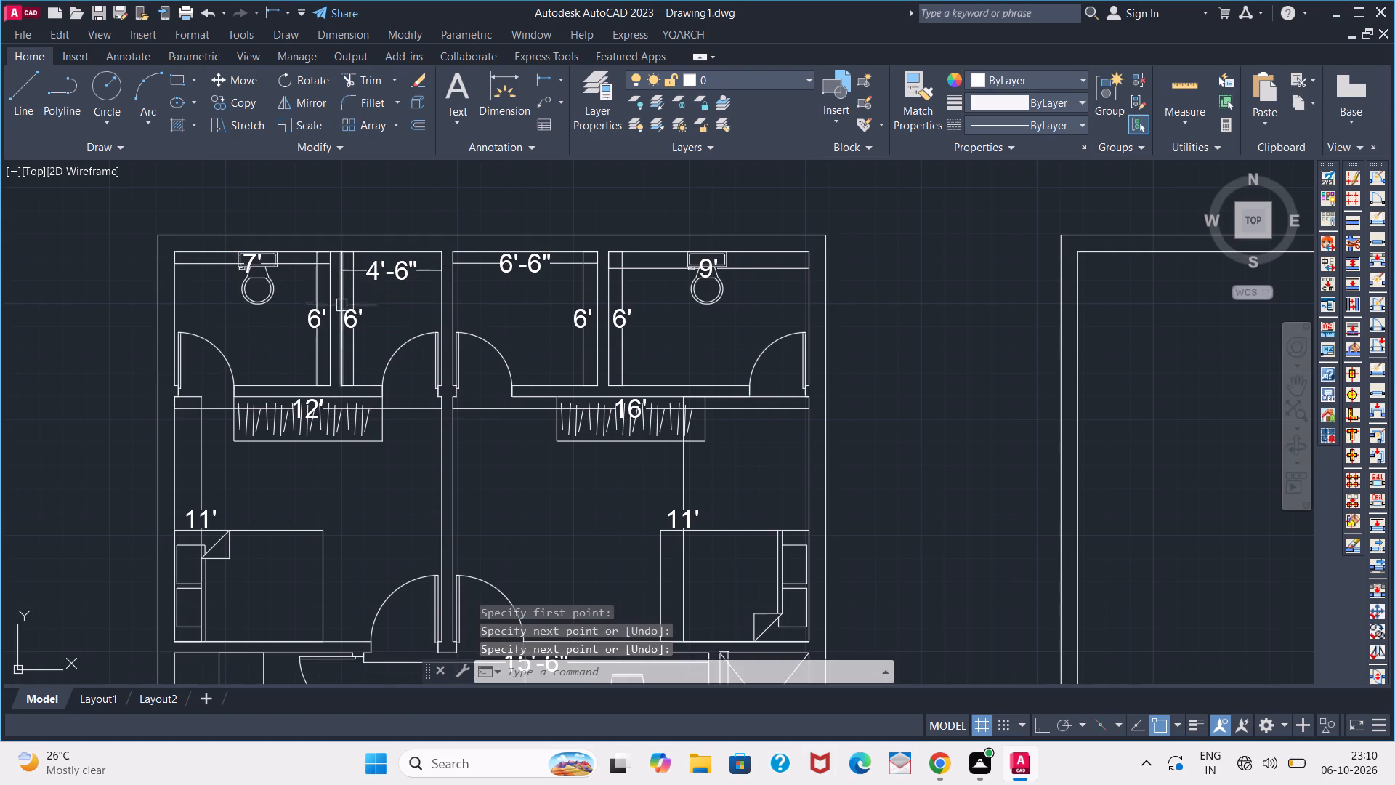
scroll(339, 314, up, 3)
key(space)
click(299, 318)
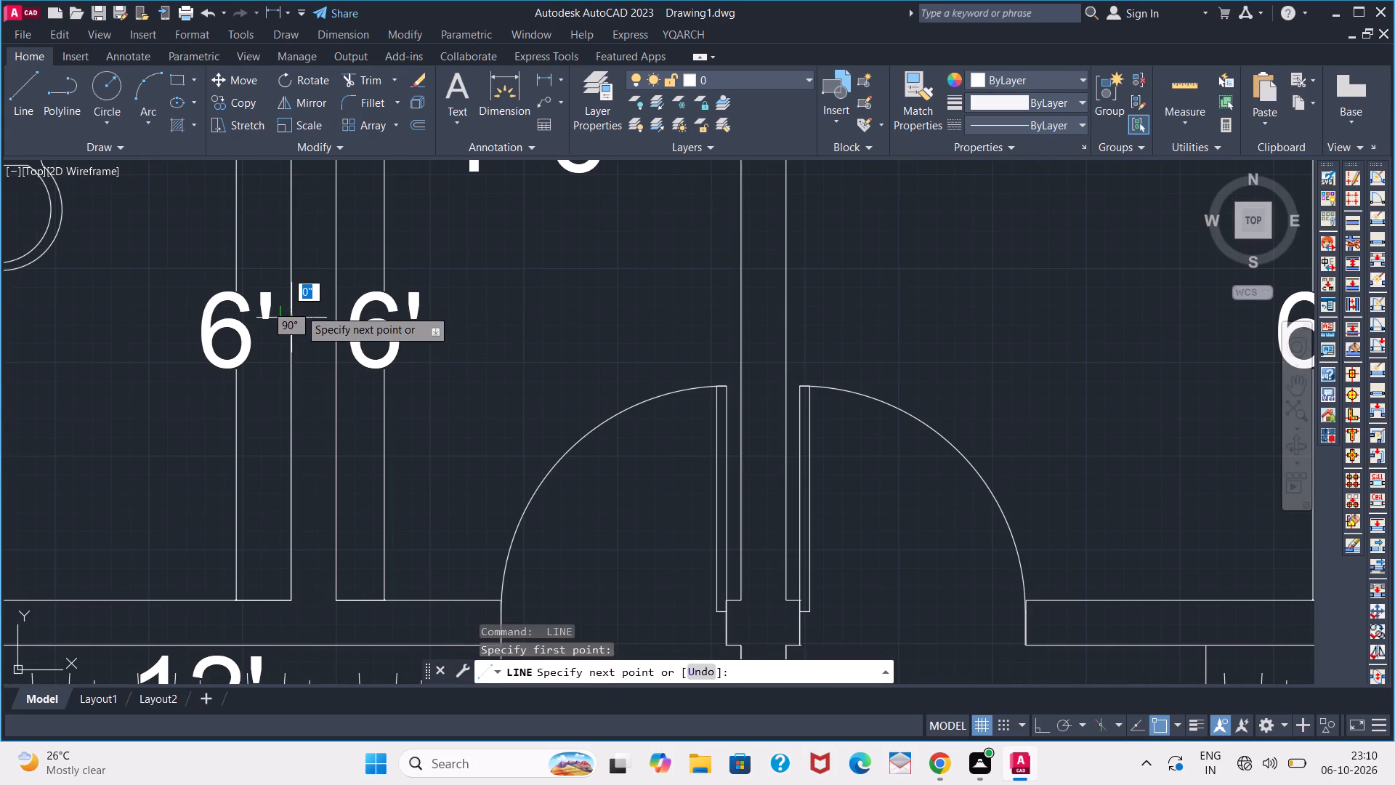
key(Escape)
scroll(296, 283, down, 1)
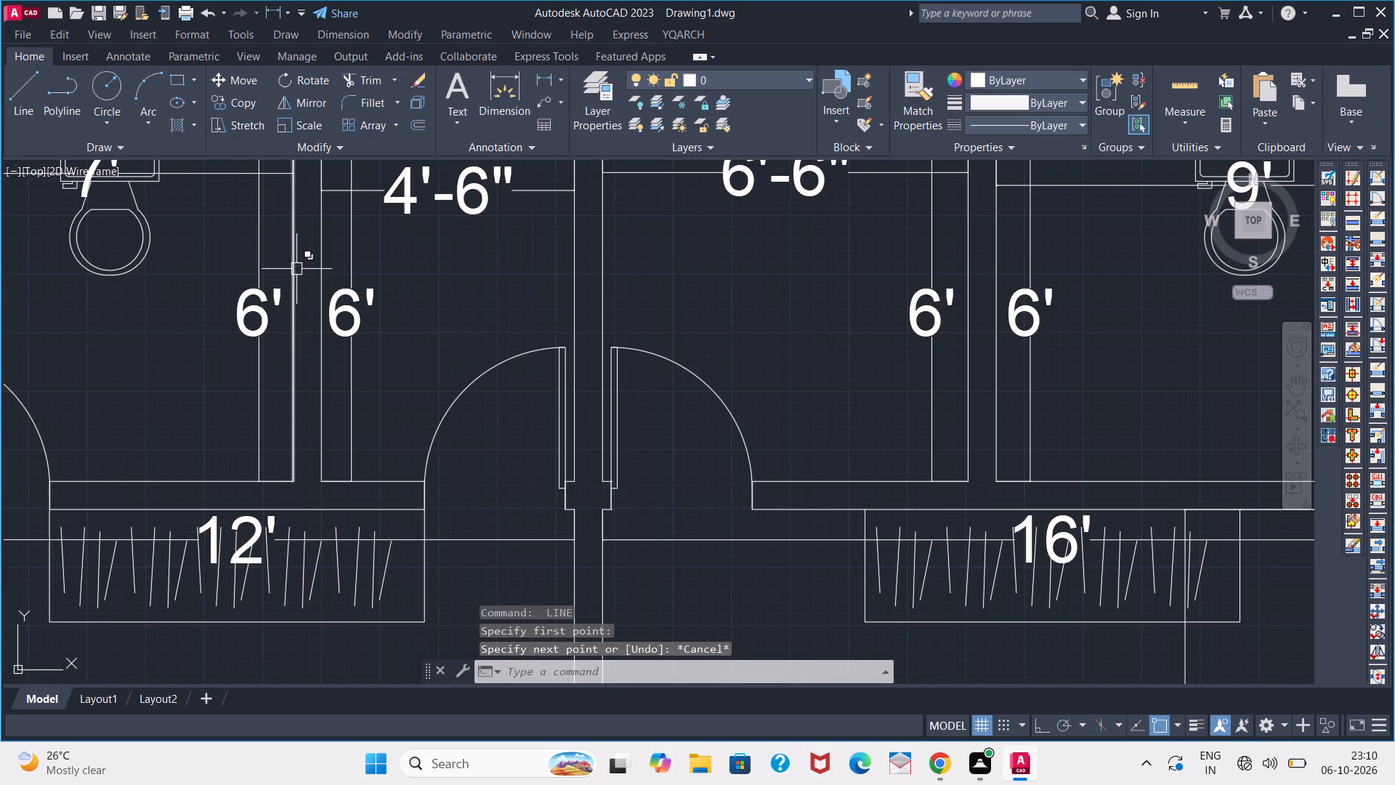
Draw a short horizontal line across the thickness of the northwest toilet's east wall, at the wall's mid-length.
key(space)
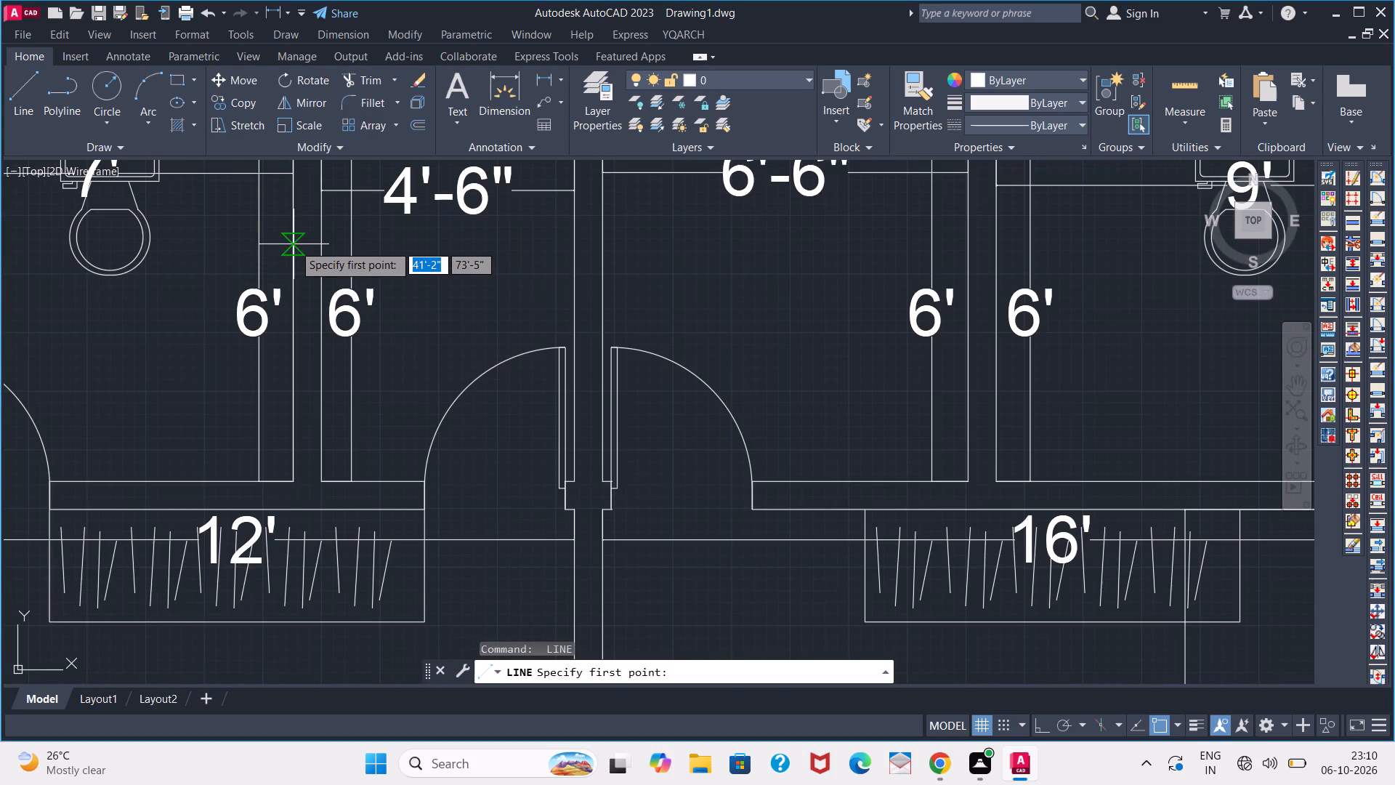
scroll(298, 250, down, 2)
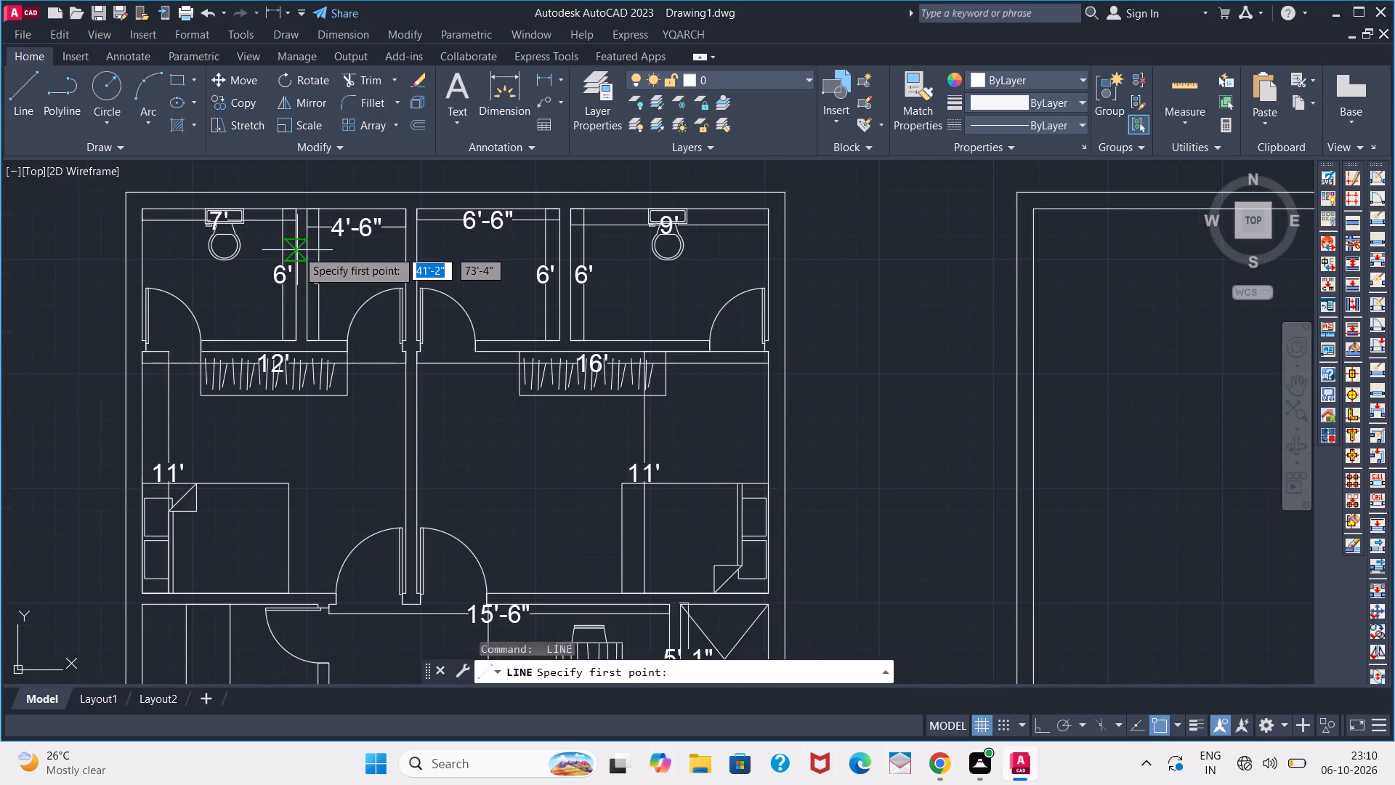
middle_drag(294, 257, 280, 301)
scroll(279, 292, up, 2)
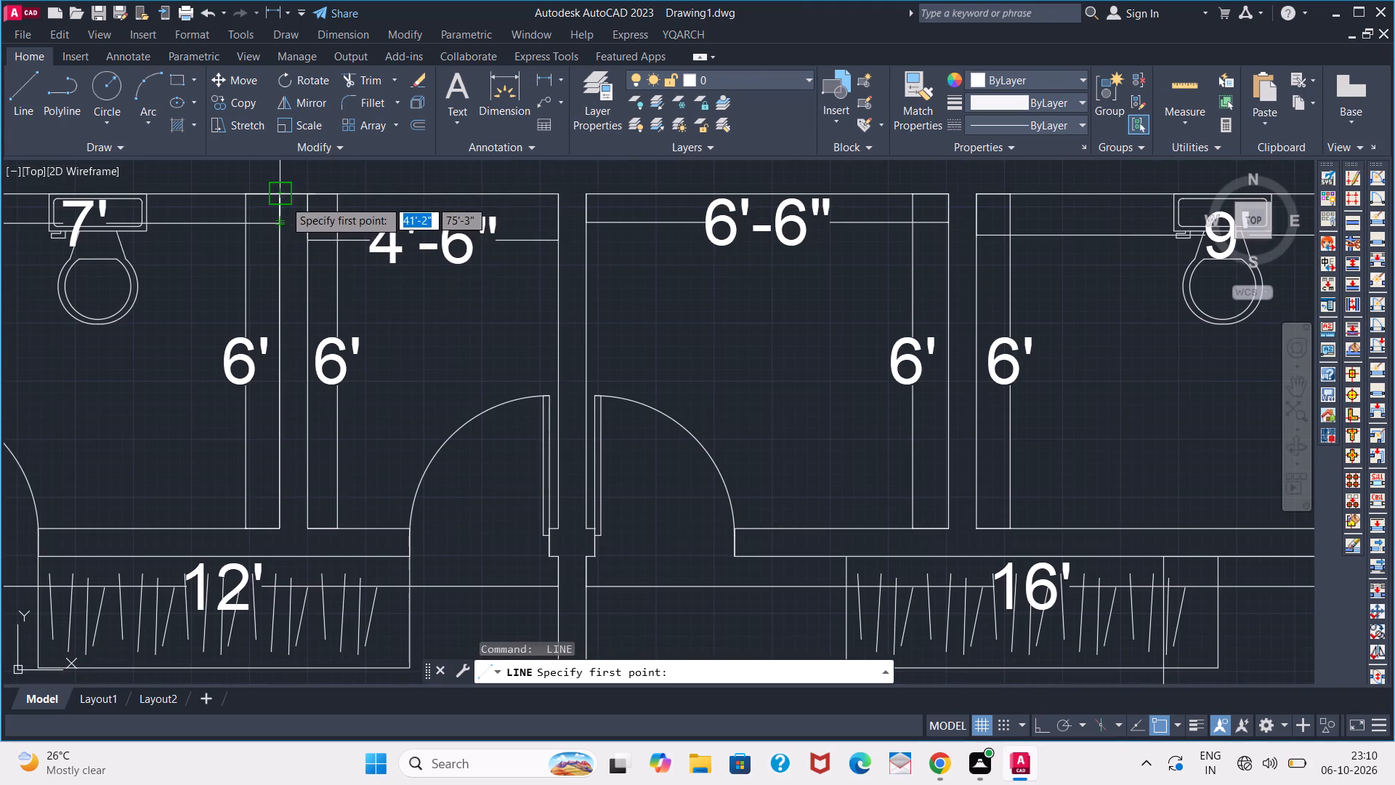
click(287, 359)
click(309, 356)
key(space)
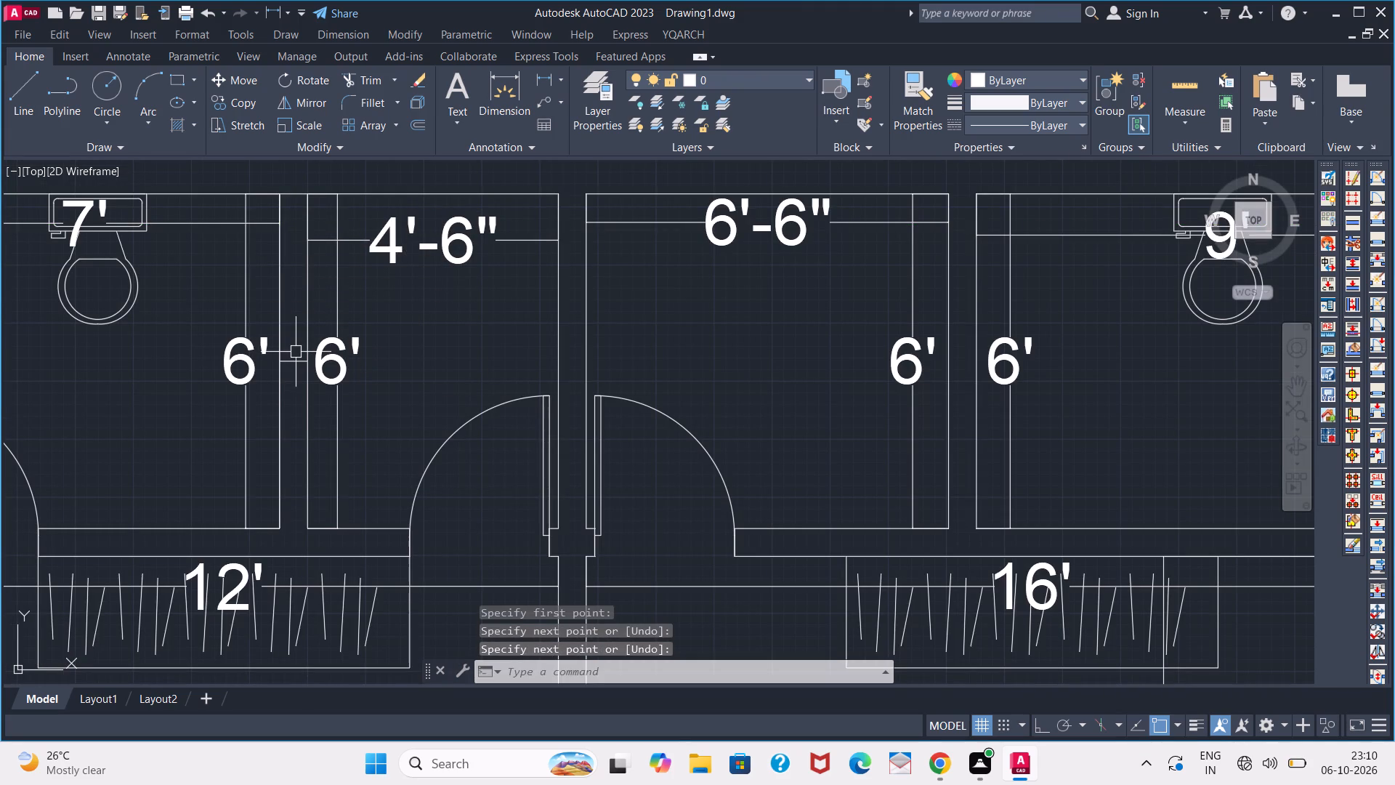
Offset the short line across the wall 1' to the north and 1' to the south, and erase the original middle line.
key(o)
key(Return)
key(1)
key(apostrophe)
key(Return)
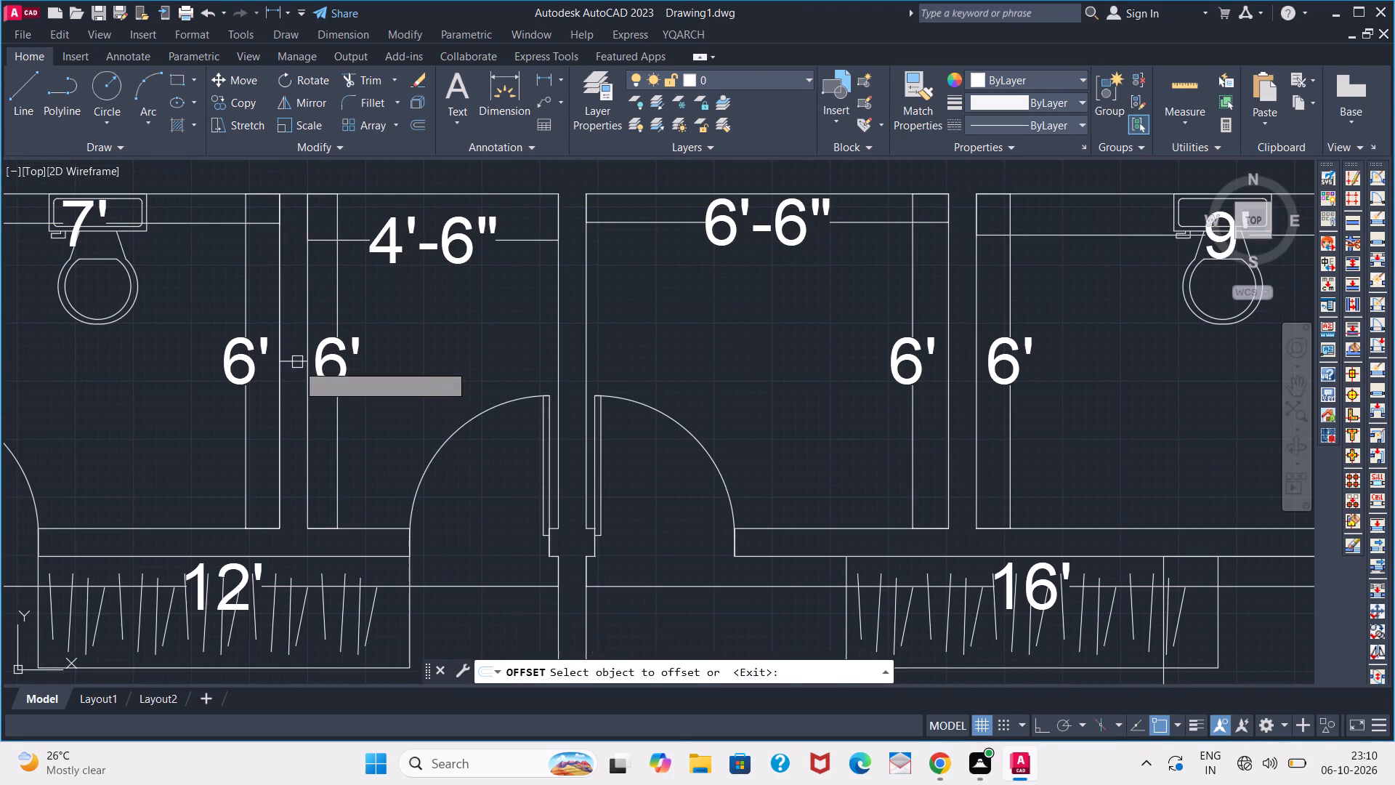
click(296, 364)
click(294, 291)
drag(288, 366, 289, 374)
click(291, 414)
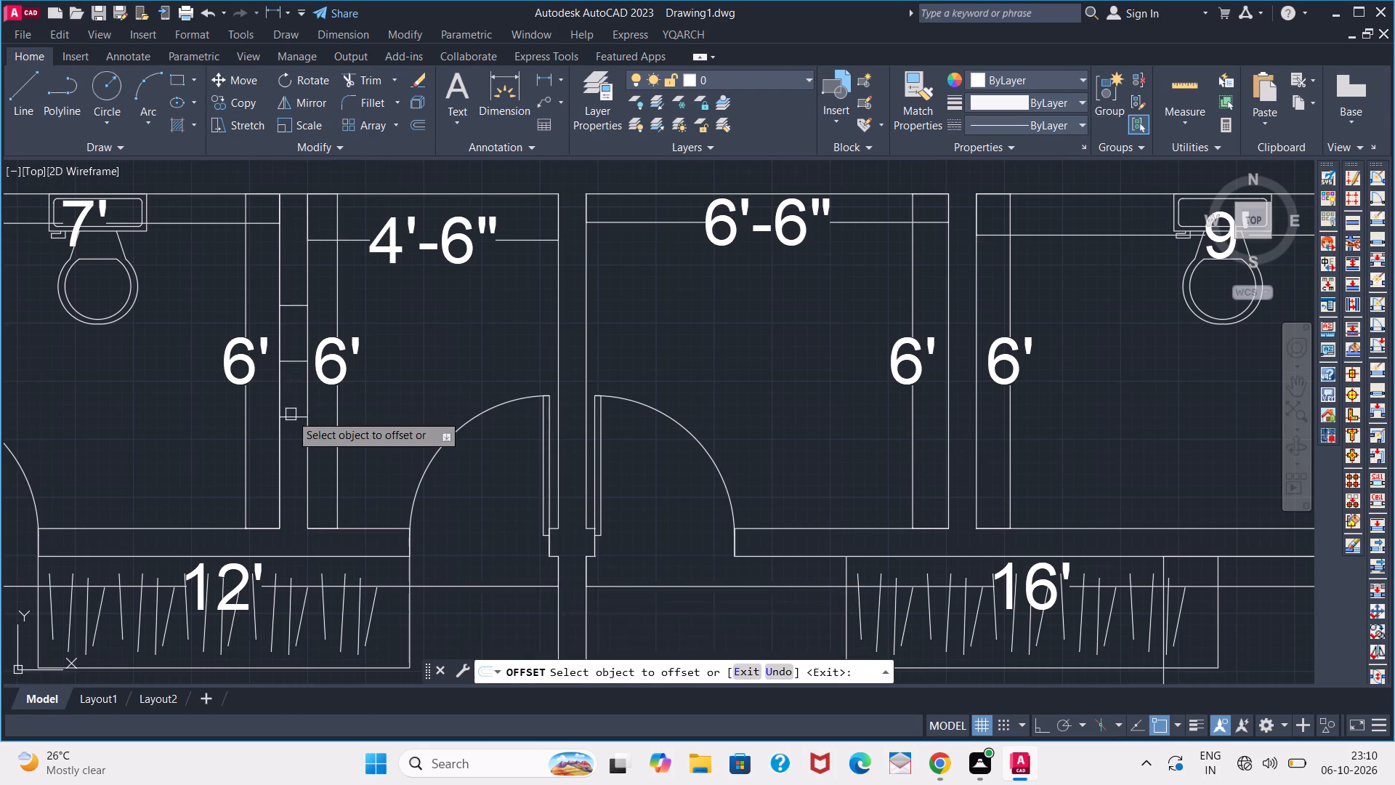
key(space)
click(295, 365)
key(Delete)
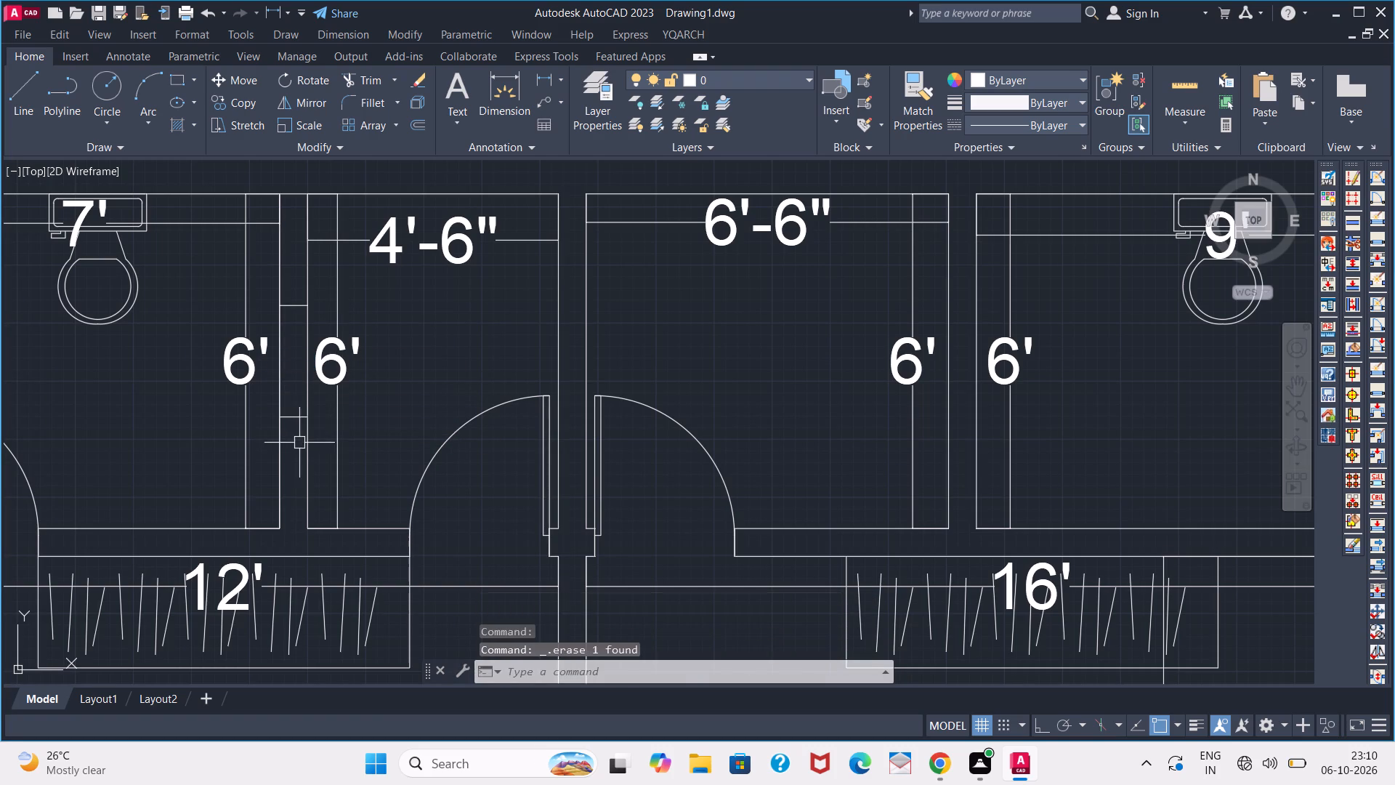
Draw a 2' vertical line inside the wall, joining the midpoints of the two short cross lines.
key(l)
key(Return)
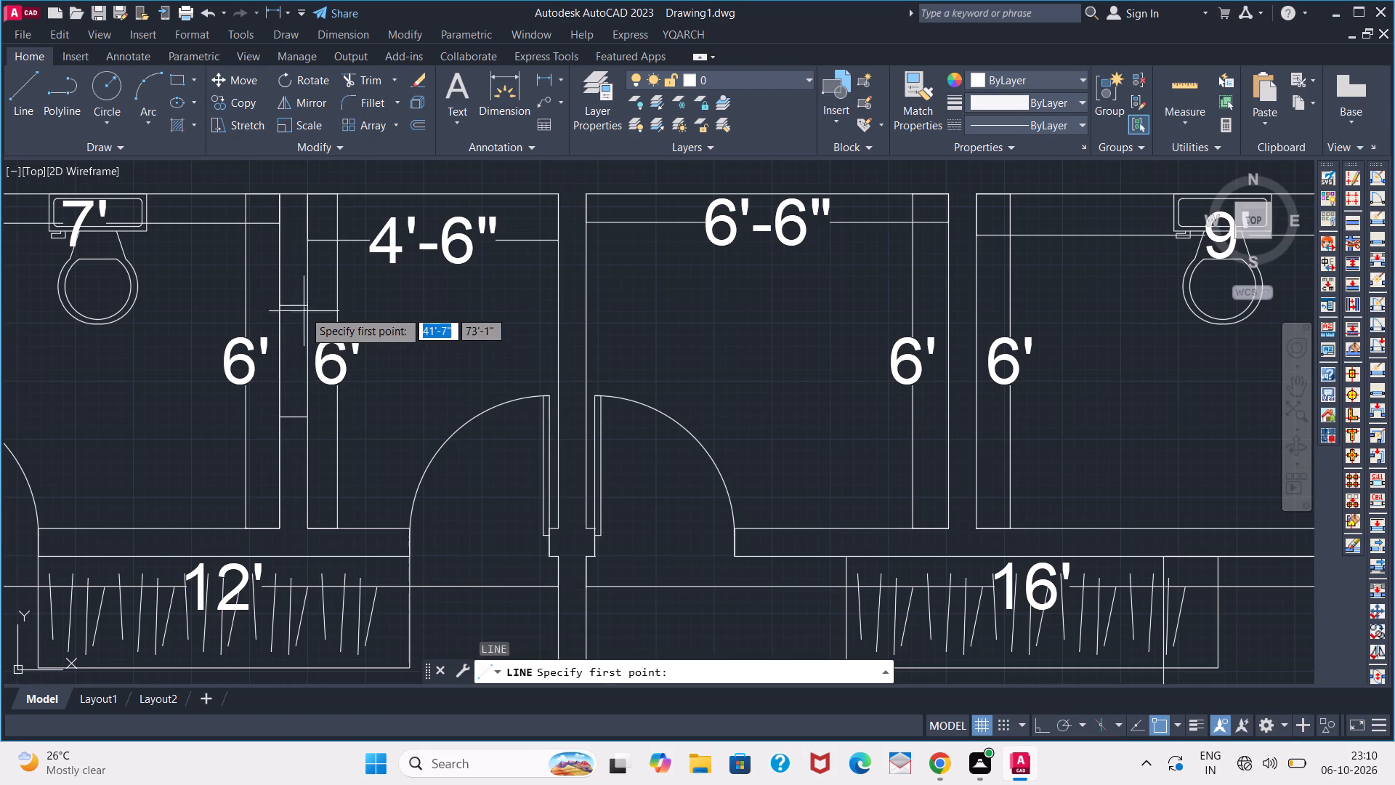
click(297, 309)
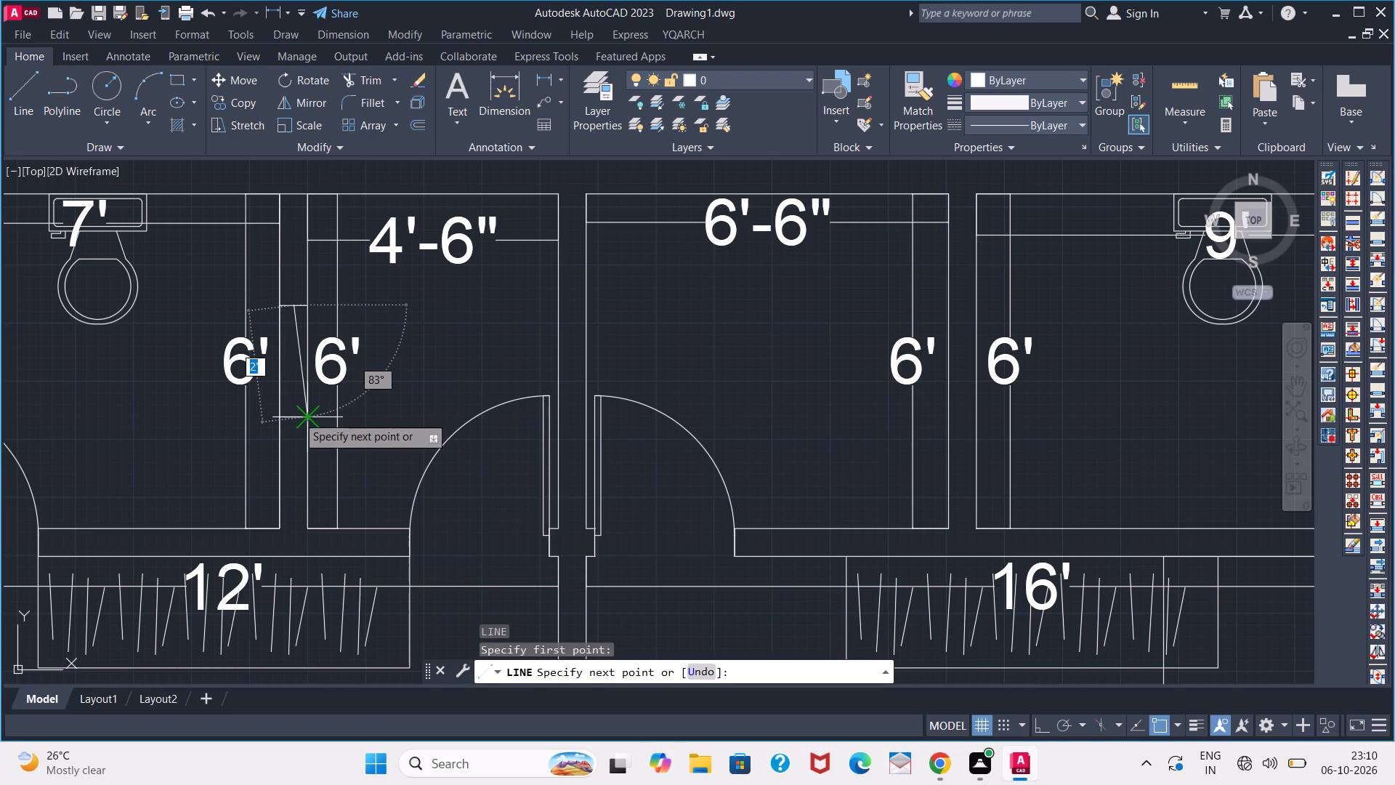
click(295, 415)
key(space)
Offset the vertical centre line 1" to the east and west sides and erase the centre line to form the window.
key(o)
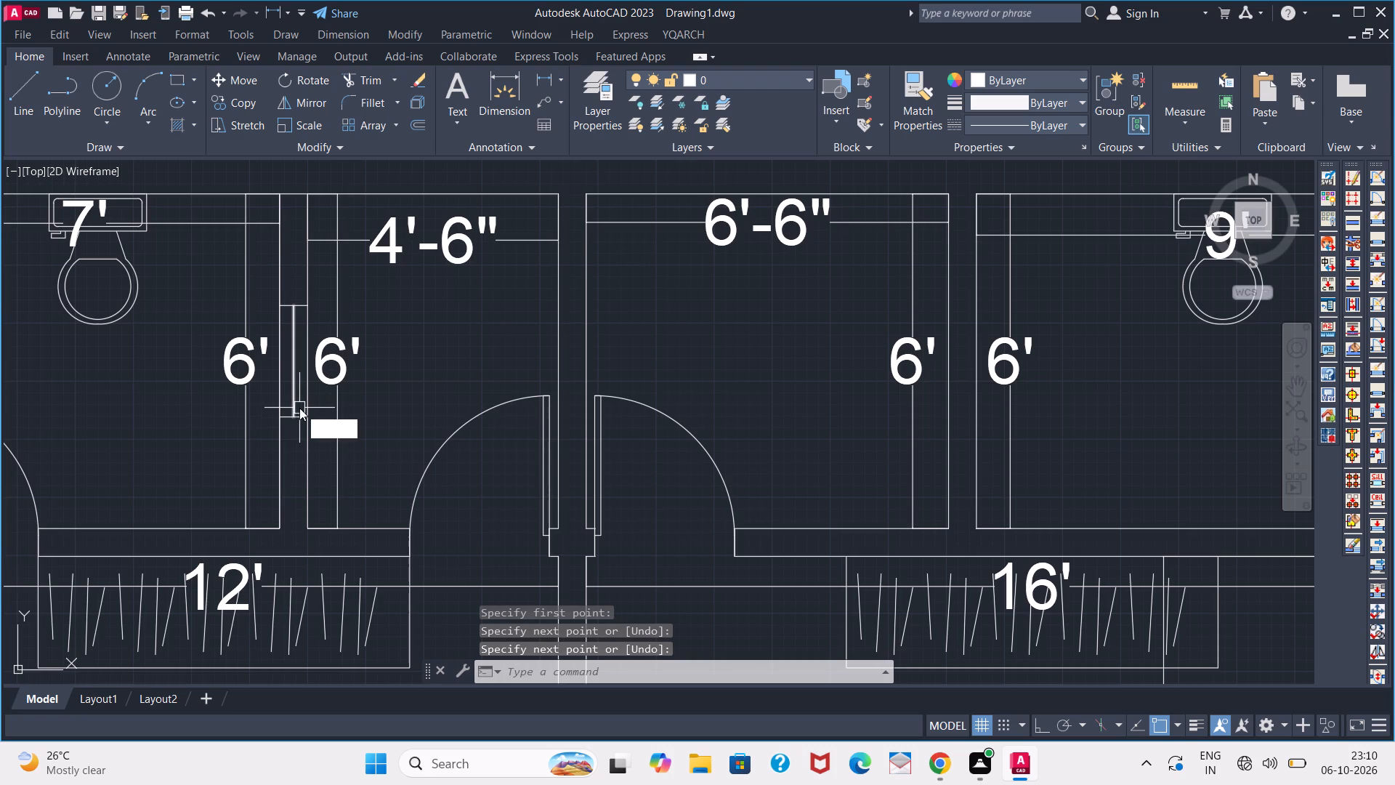
key(Return)
key(1)
key(Return)
scroll(296, 381, up, 3)
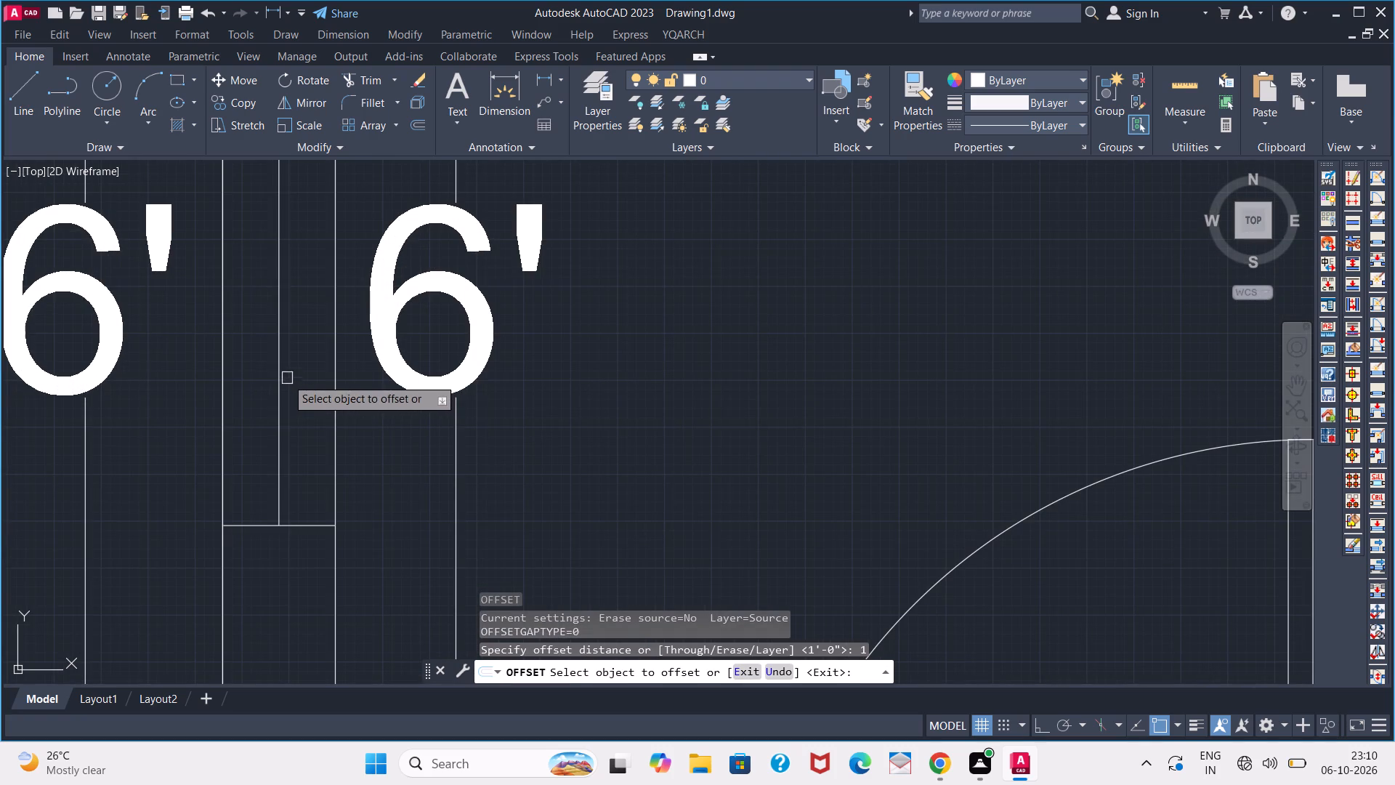
click(282, 378)
click(304, 383)
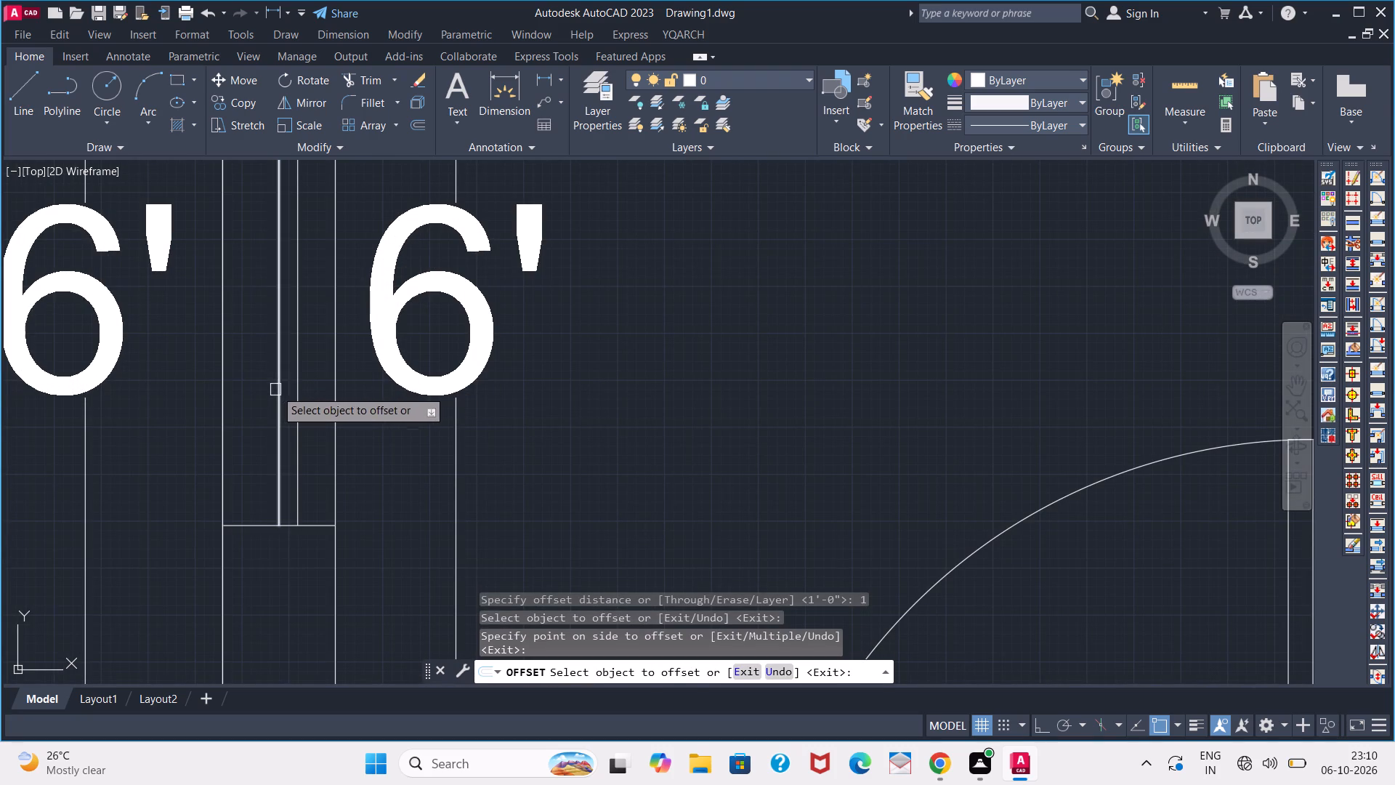
click(275, 390)
click(264, 390)
key(space)
click(274, 400)
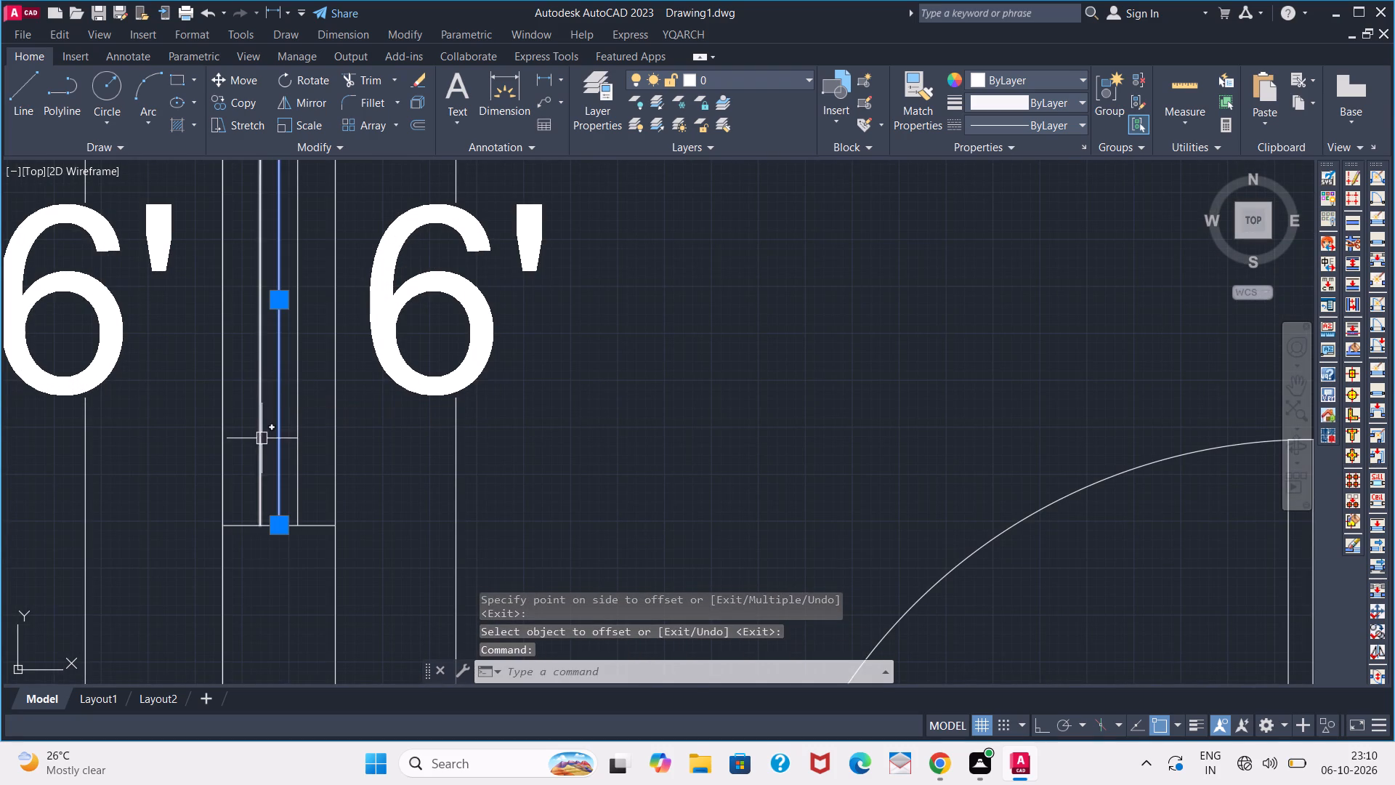
key(Delete)
Group the two cross lines and two vertical lines of the window into one object.
scroll(283, 434, down, 2)
scroll(288, 289, up, 2)
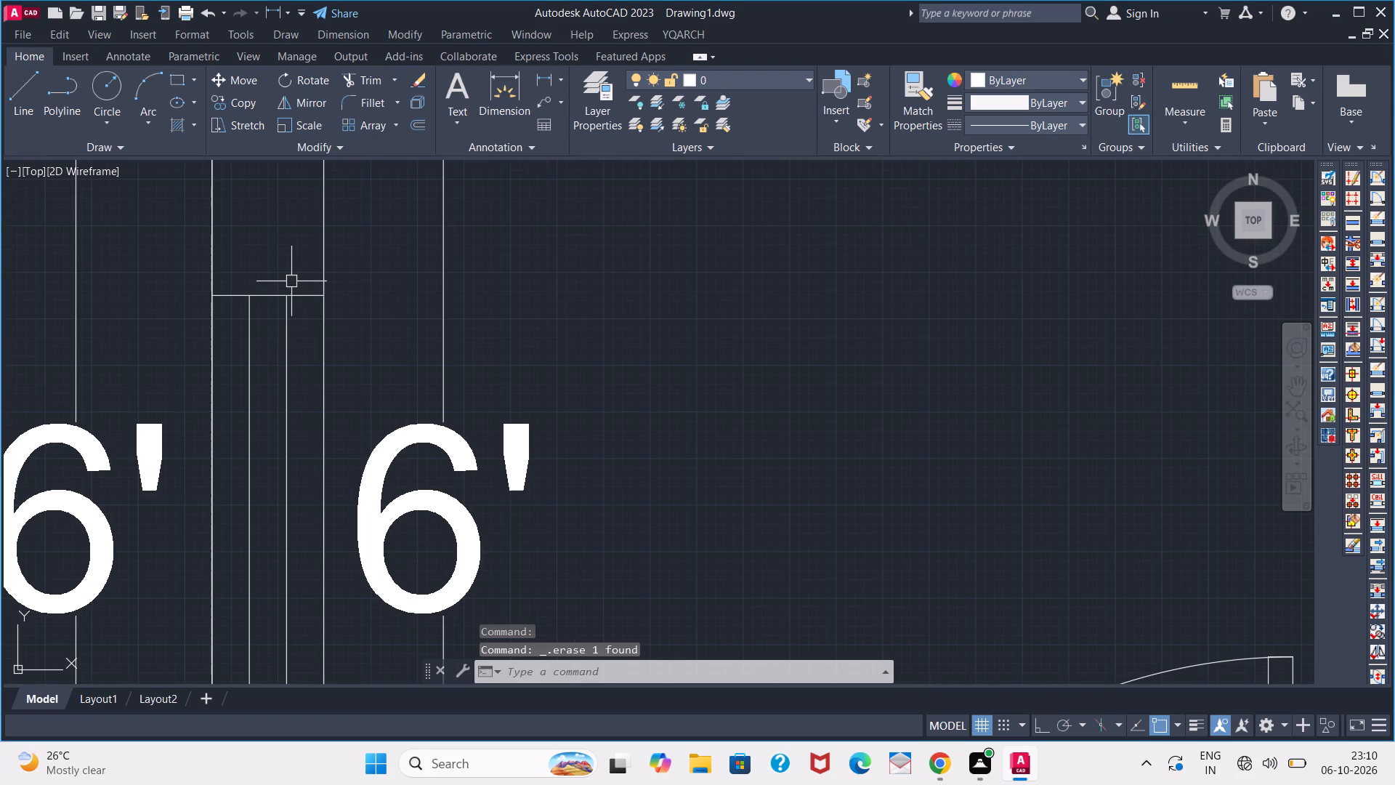
click(293, 281)
scroll(259, 538, down, 2)
middle_drag(259, 530, 265, 431)
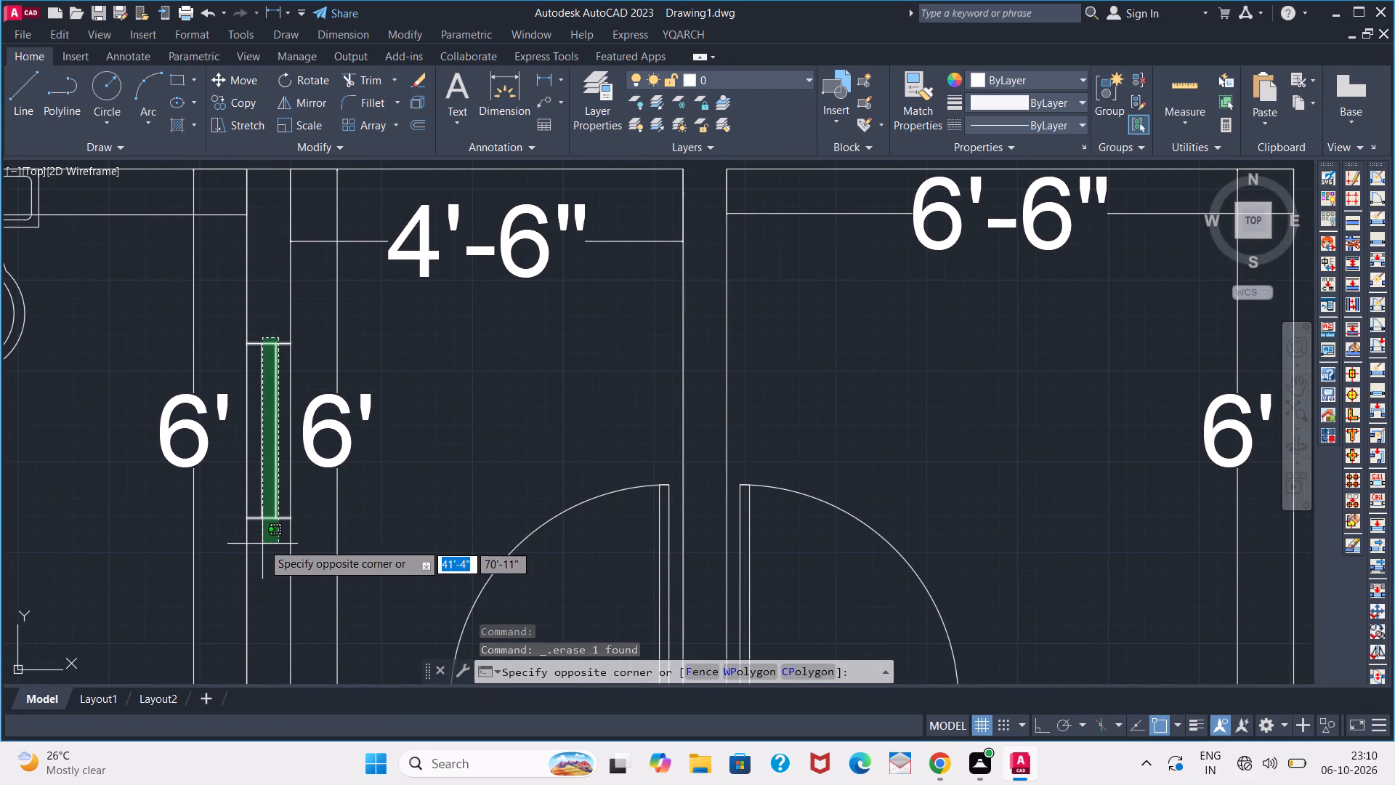
click(259, 541)
key(g)
key(space)
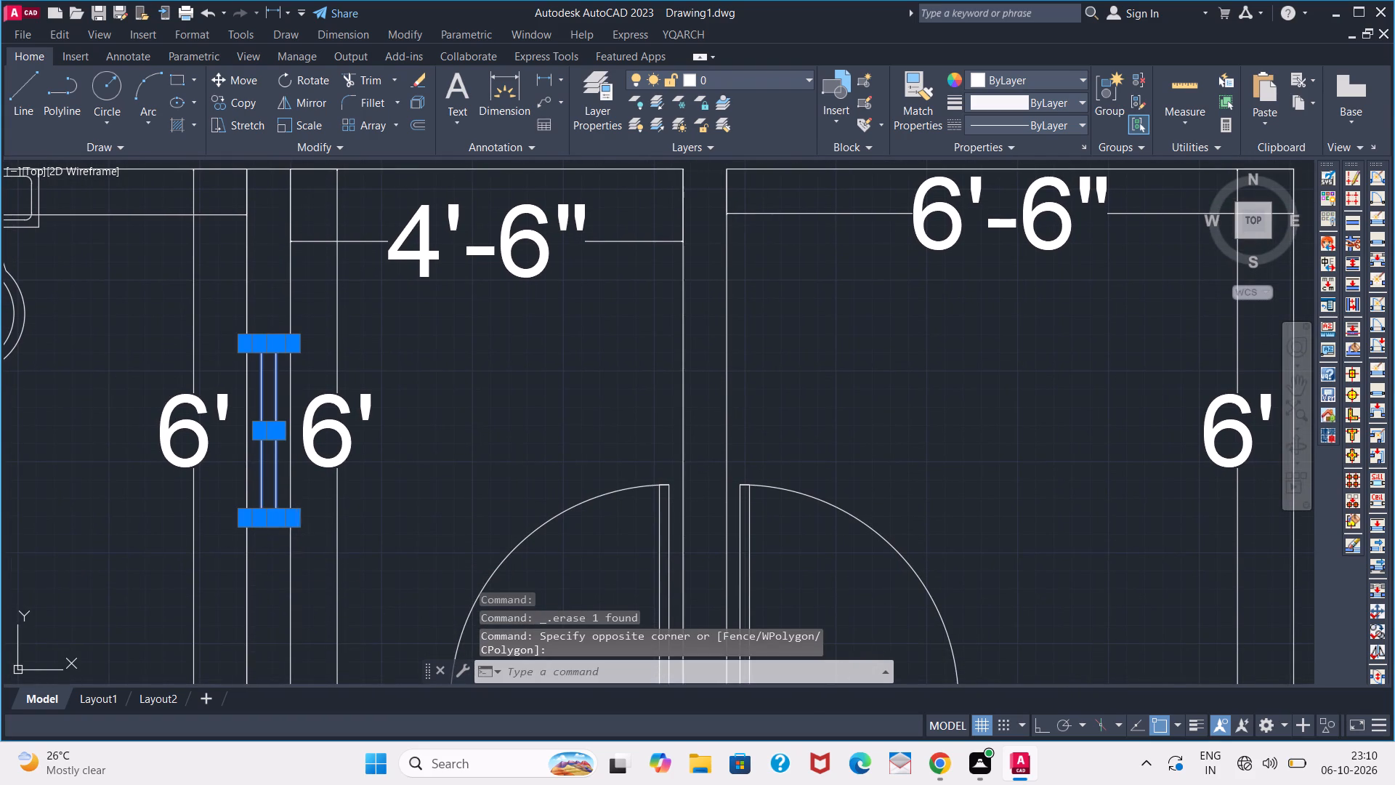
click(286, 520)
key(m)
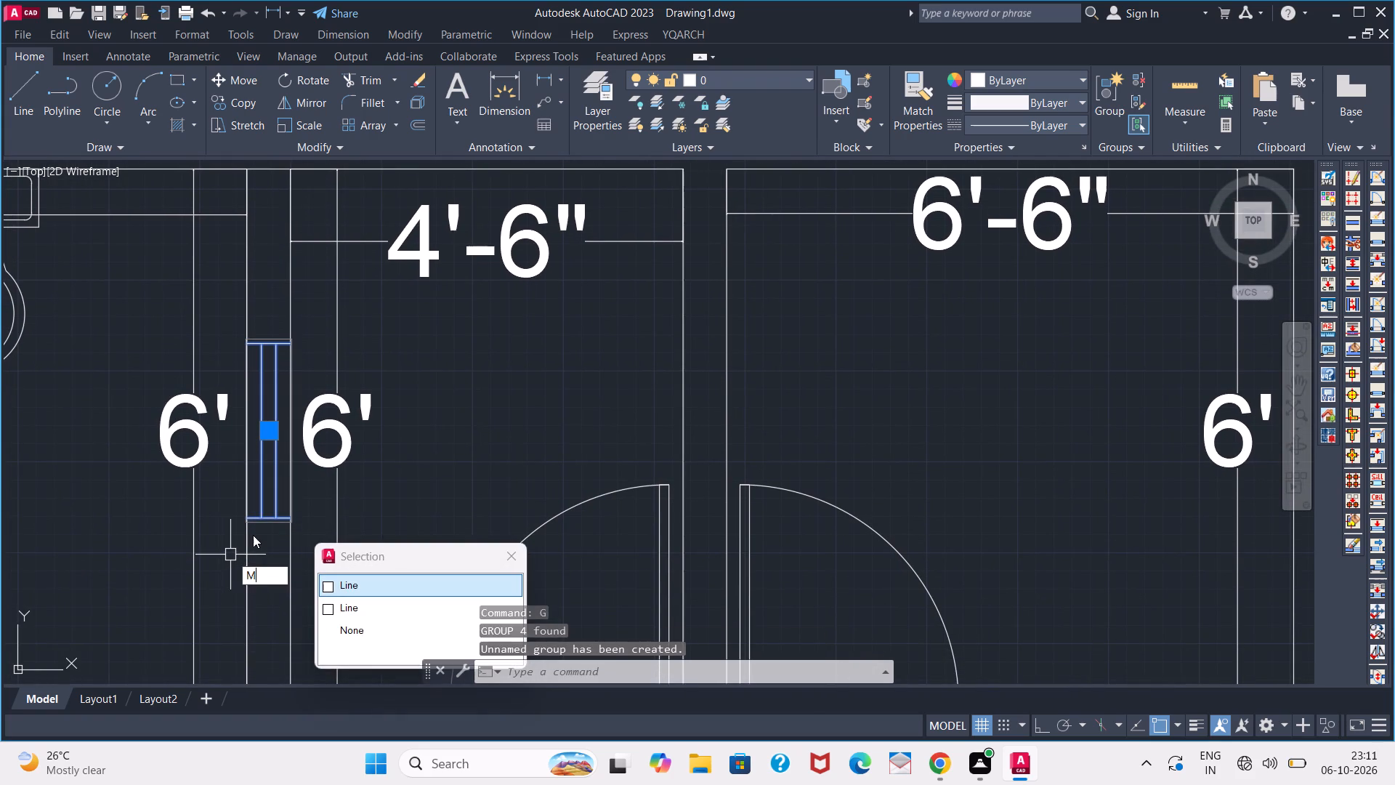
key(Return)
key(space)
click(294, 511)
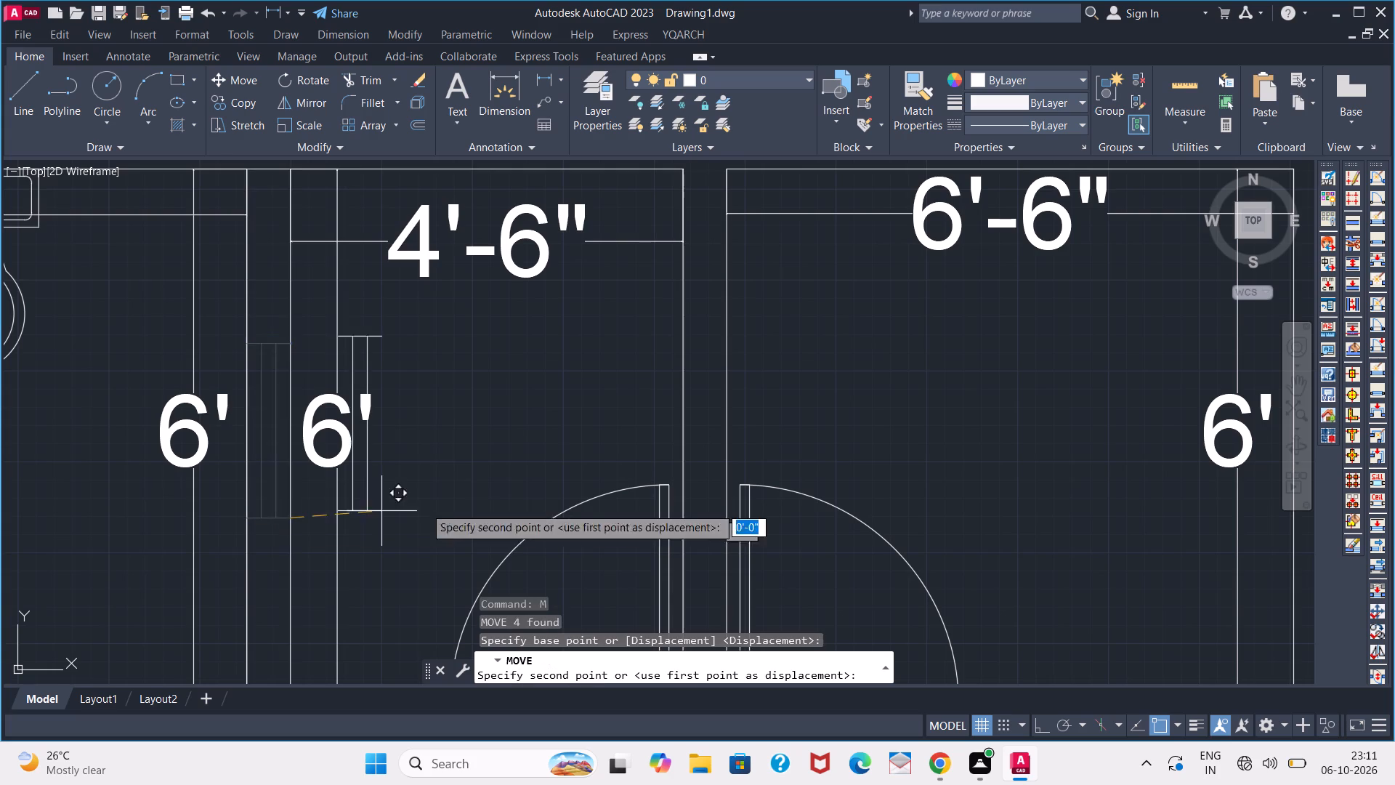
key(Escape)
Copy the window group 12' east into the wall between the 6'-6" wide room and the 9' wide toilet.
click(281, 510)
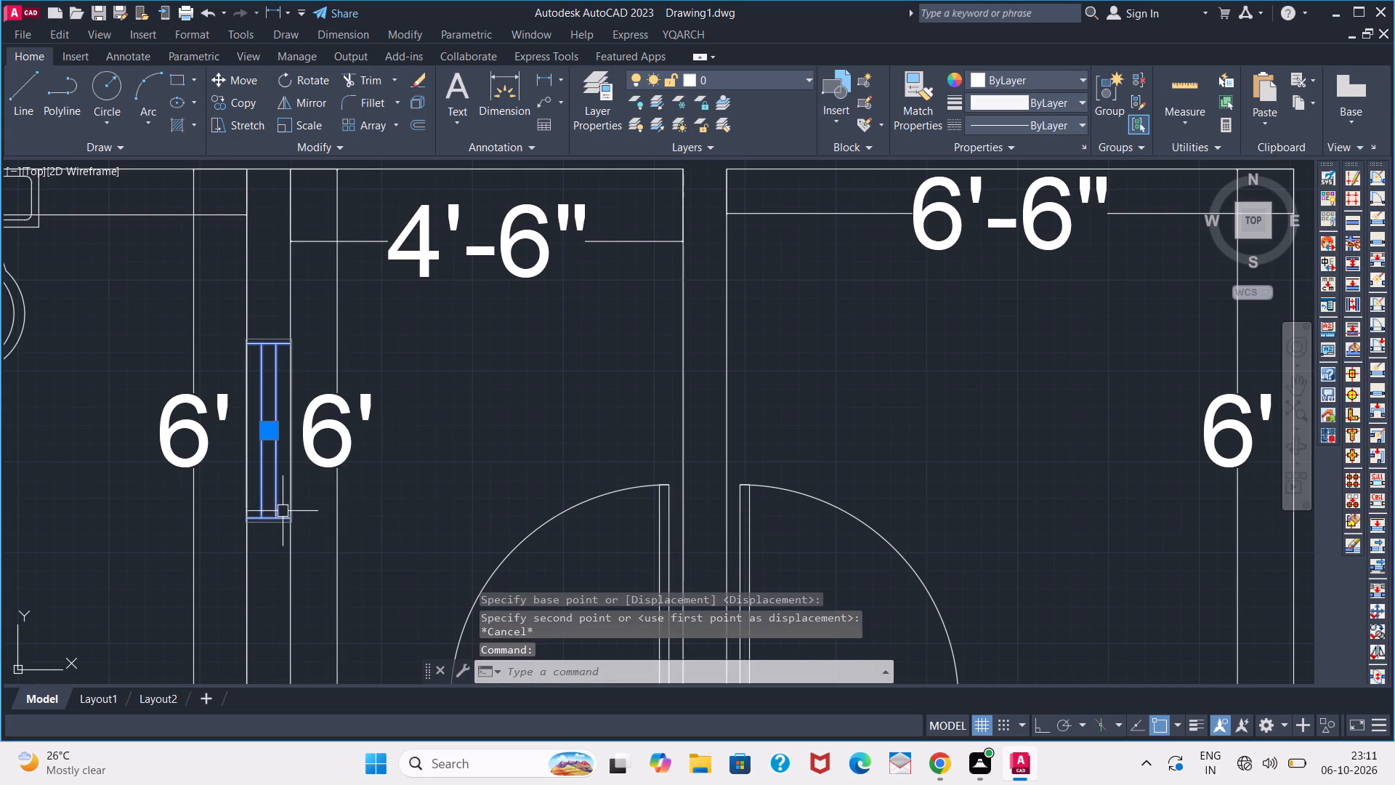
key(c)
key(o)
key(Return)
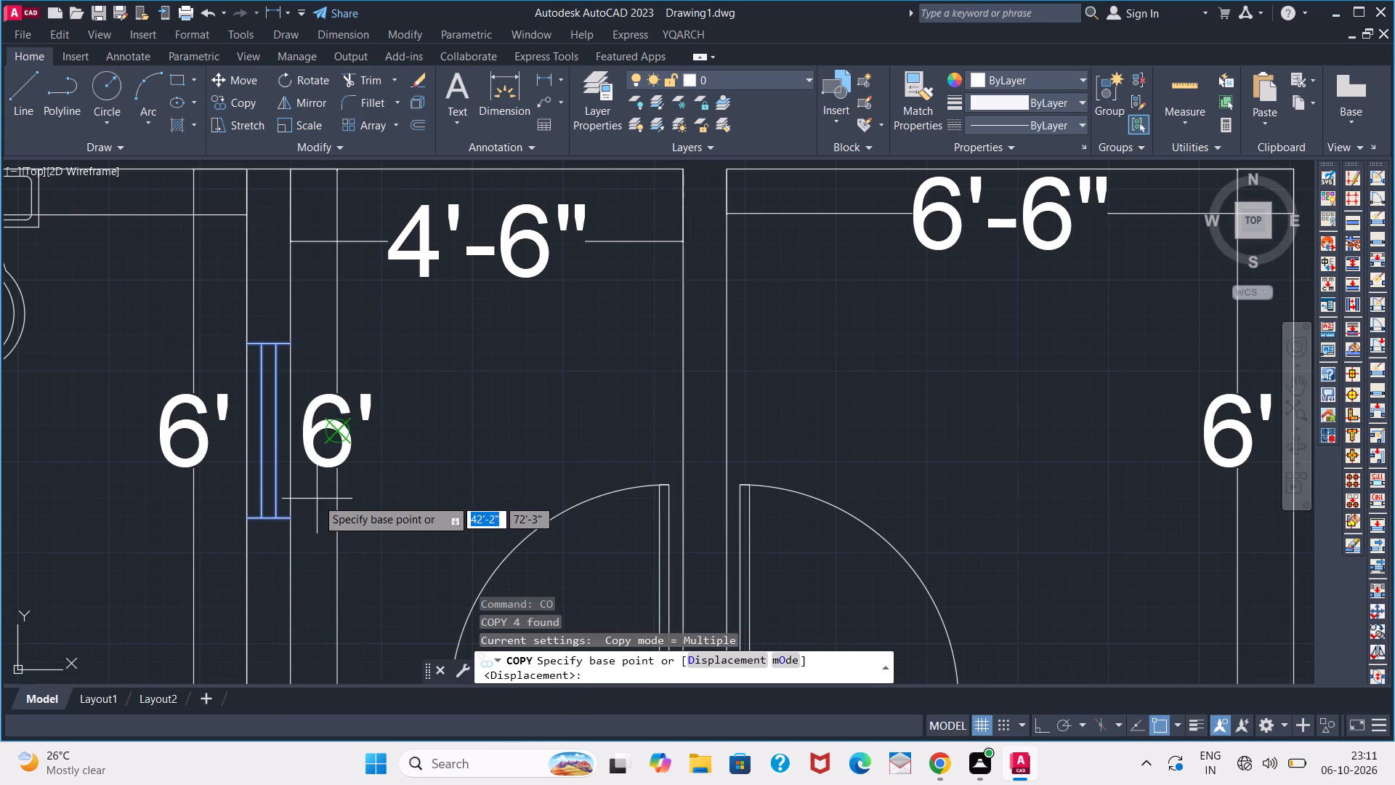
click(302, 516)
scroll(533, 511, down, 2)
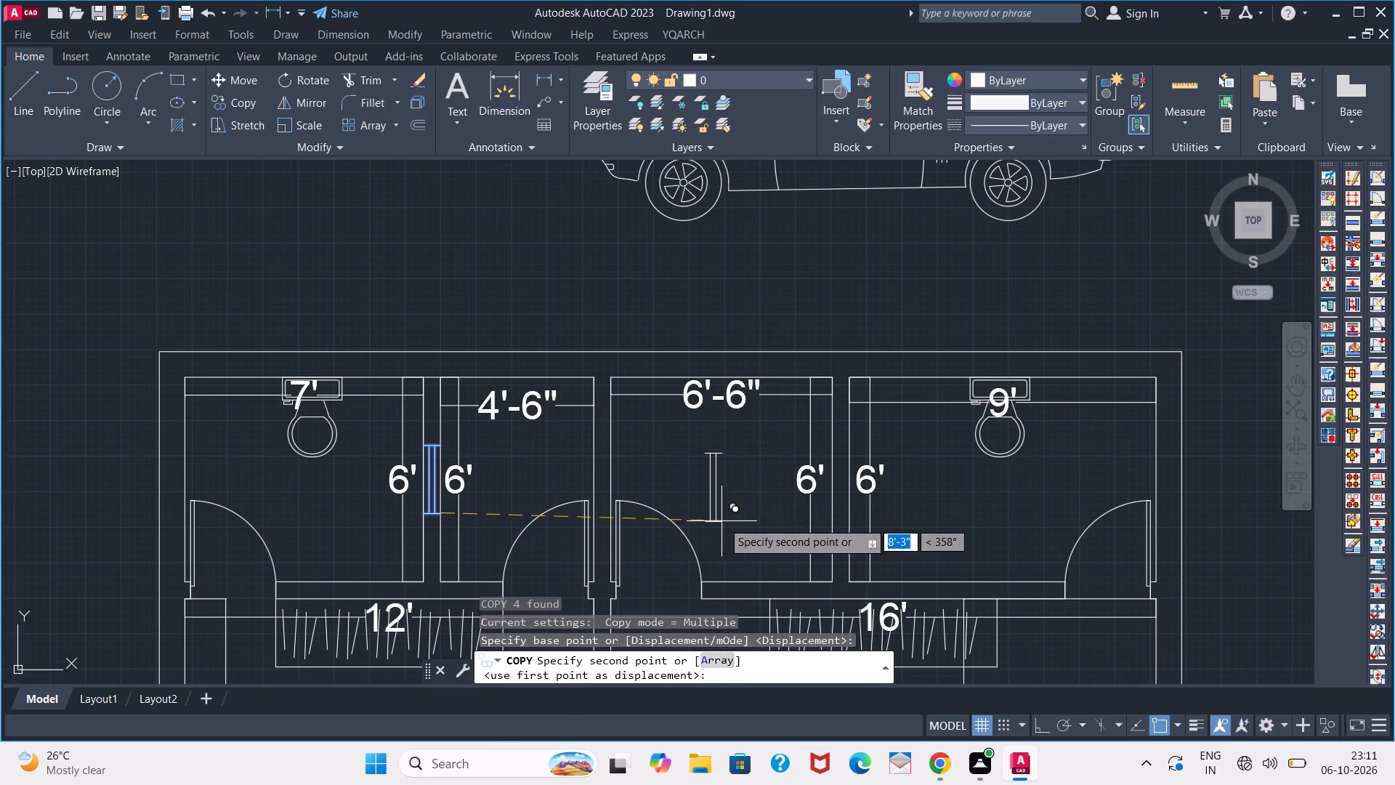
click(846, 510)
Place another copy of the window group across the wall between the crossed shaft and the toilet east of the dining area.
middle_drag(751, 557, 734, 47)
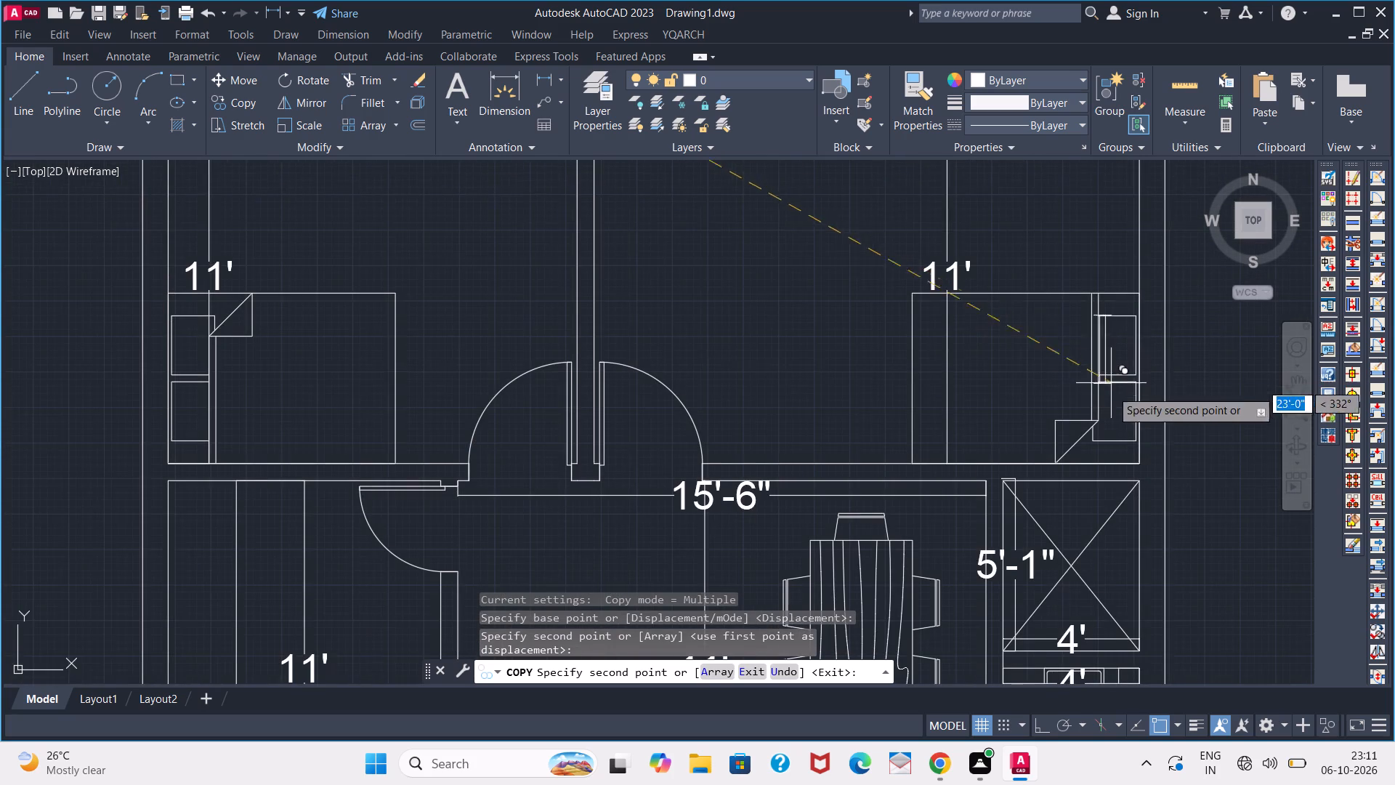
middle_drag(1105, 430, 892, 269)
middle_drag(932, 497, 858, 414)
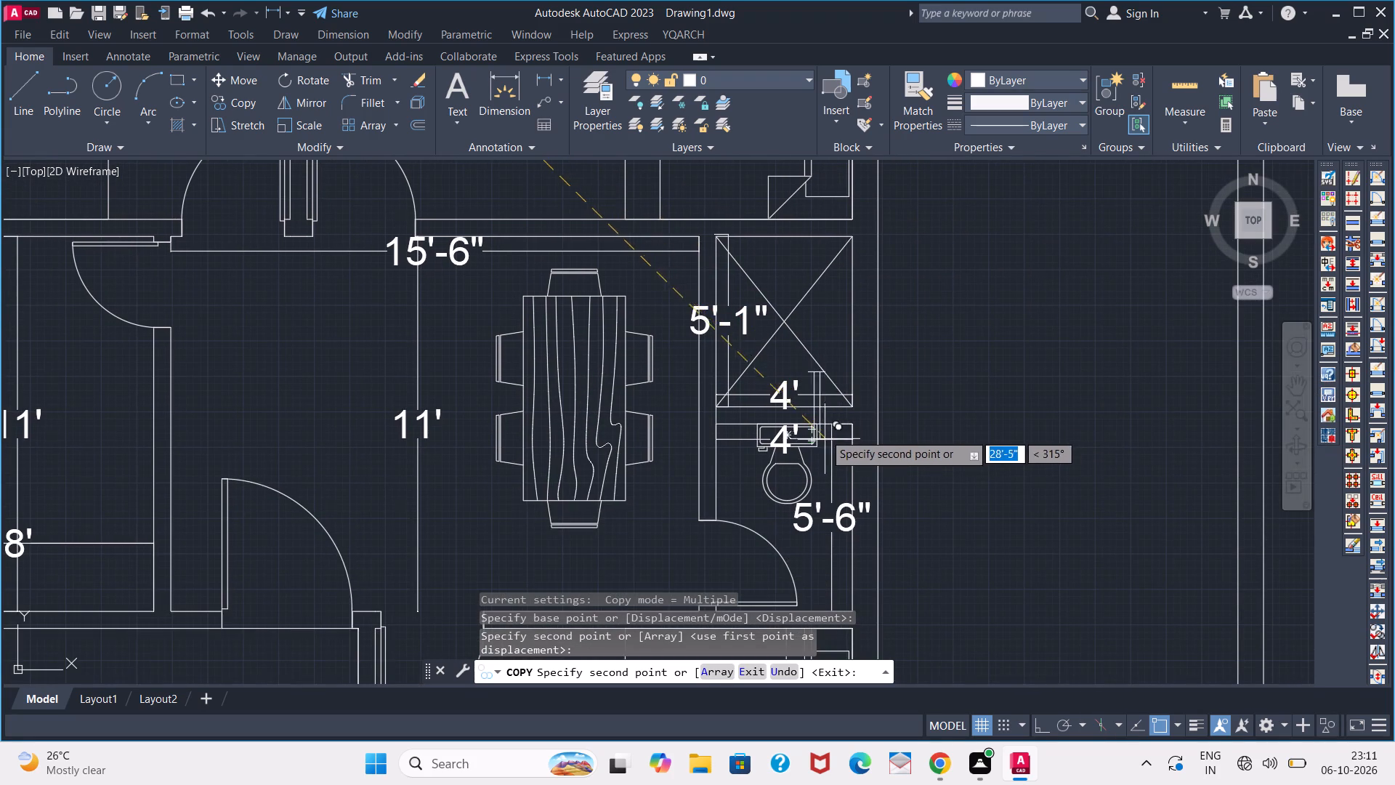
click(823, 426)
key(space)
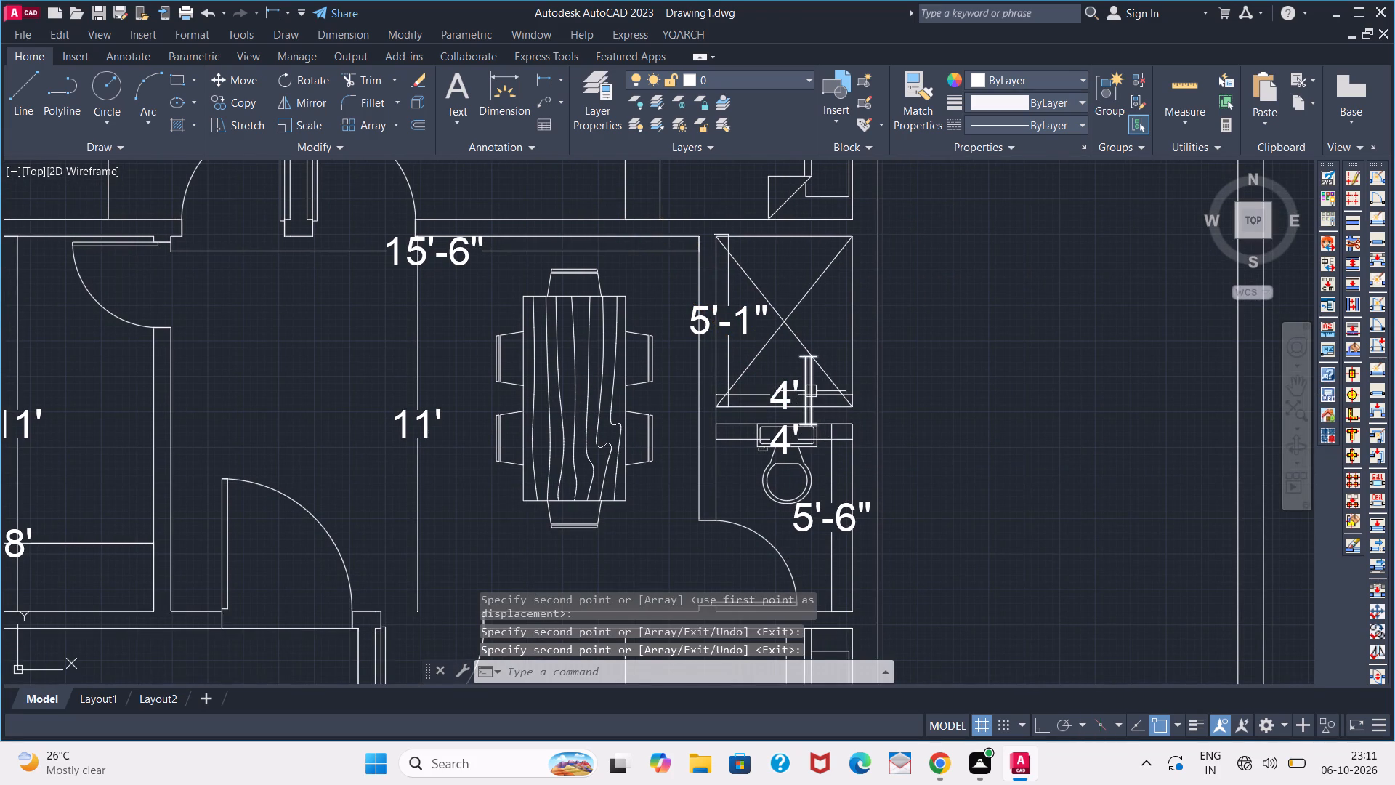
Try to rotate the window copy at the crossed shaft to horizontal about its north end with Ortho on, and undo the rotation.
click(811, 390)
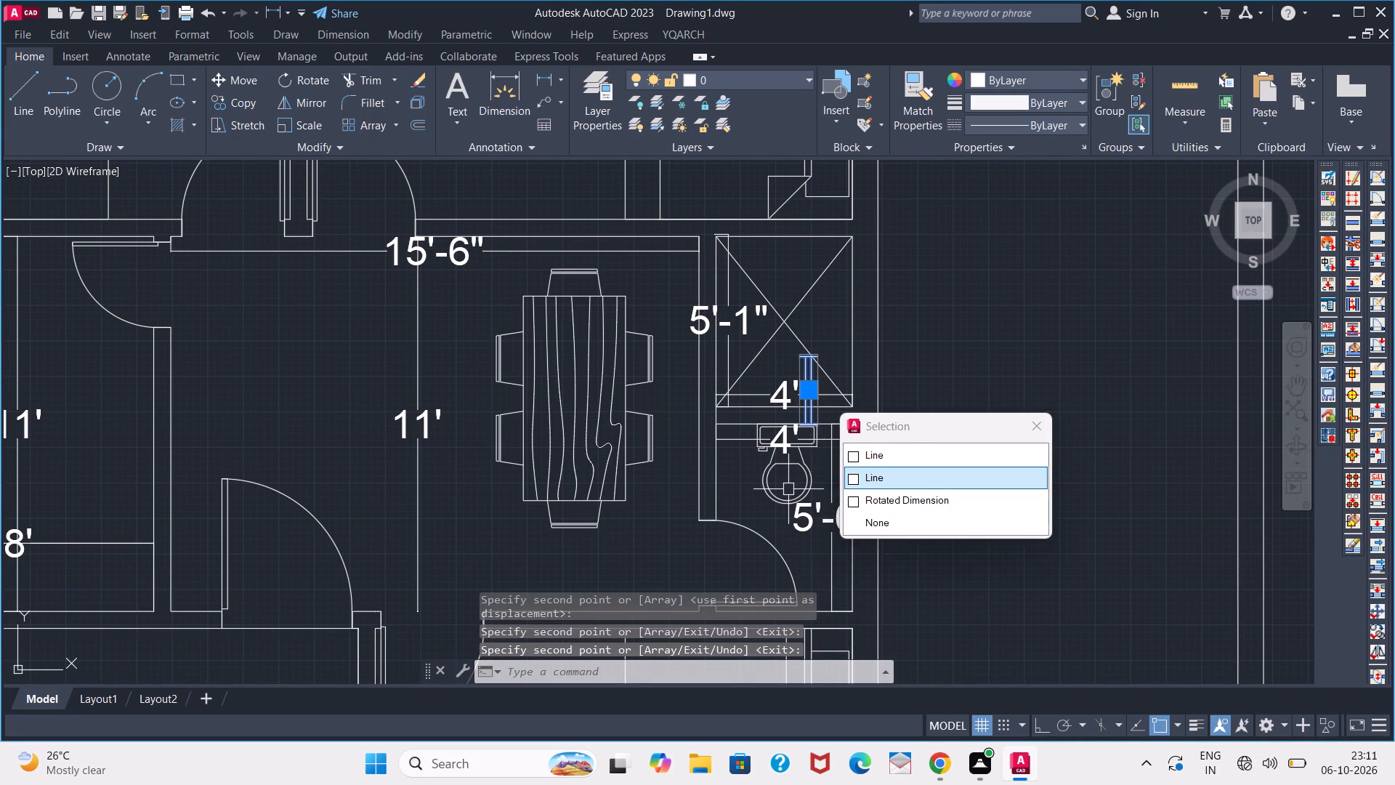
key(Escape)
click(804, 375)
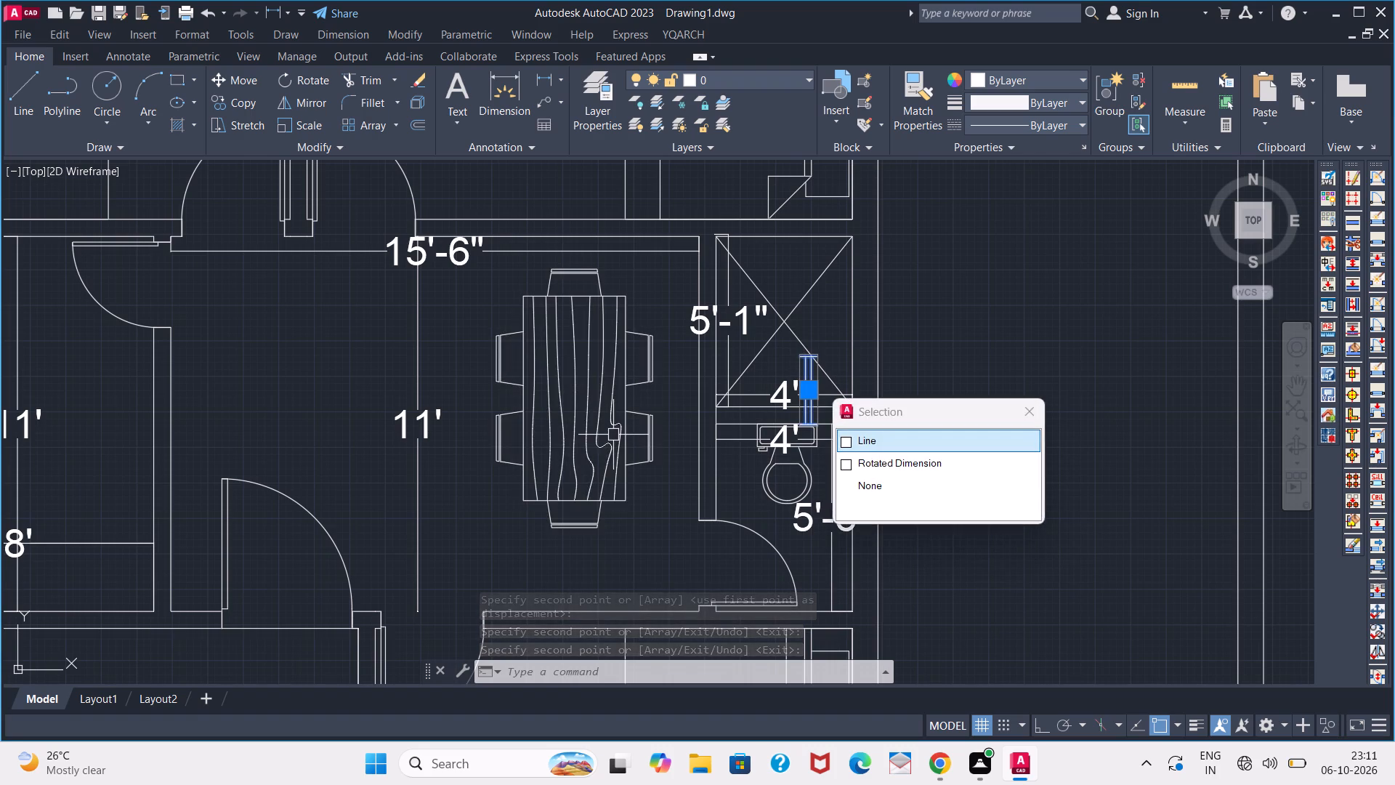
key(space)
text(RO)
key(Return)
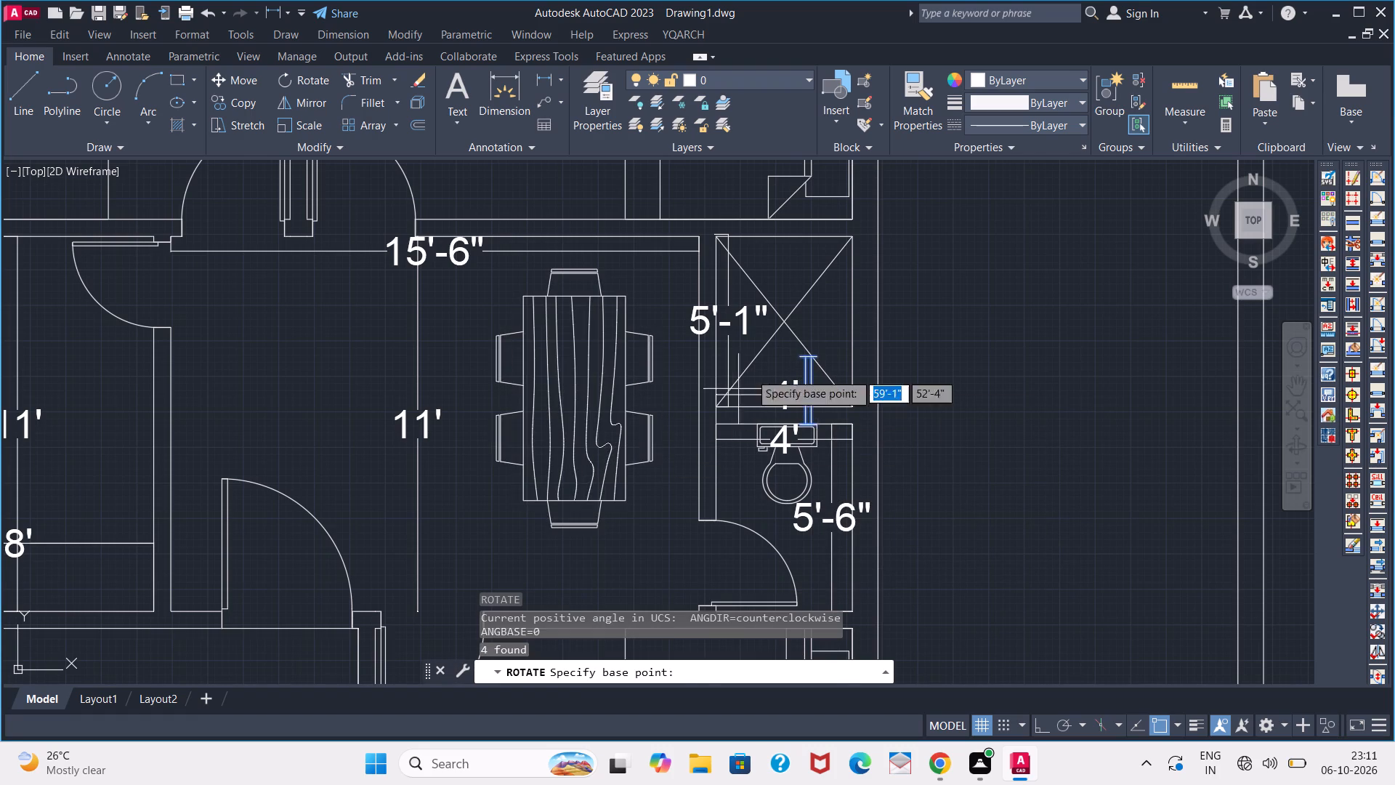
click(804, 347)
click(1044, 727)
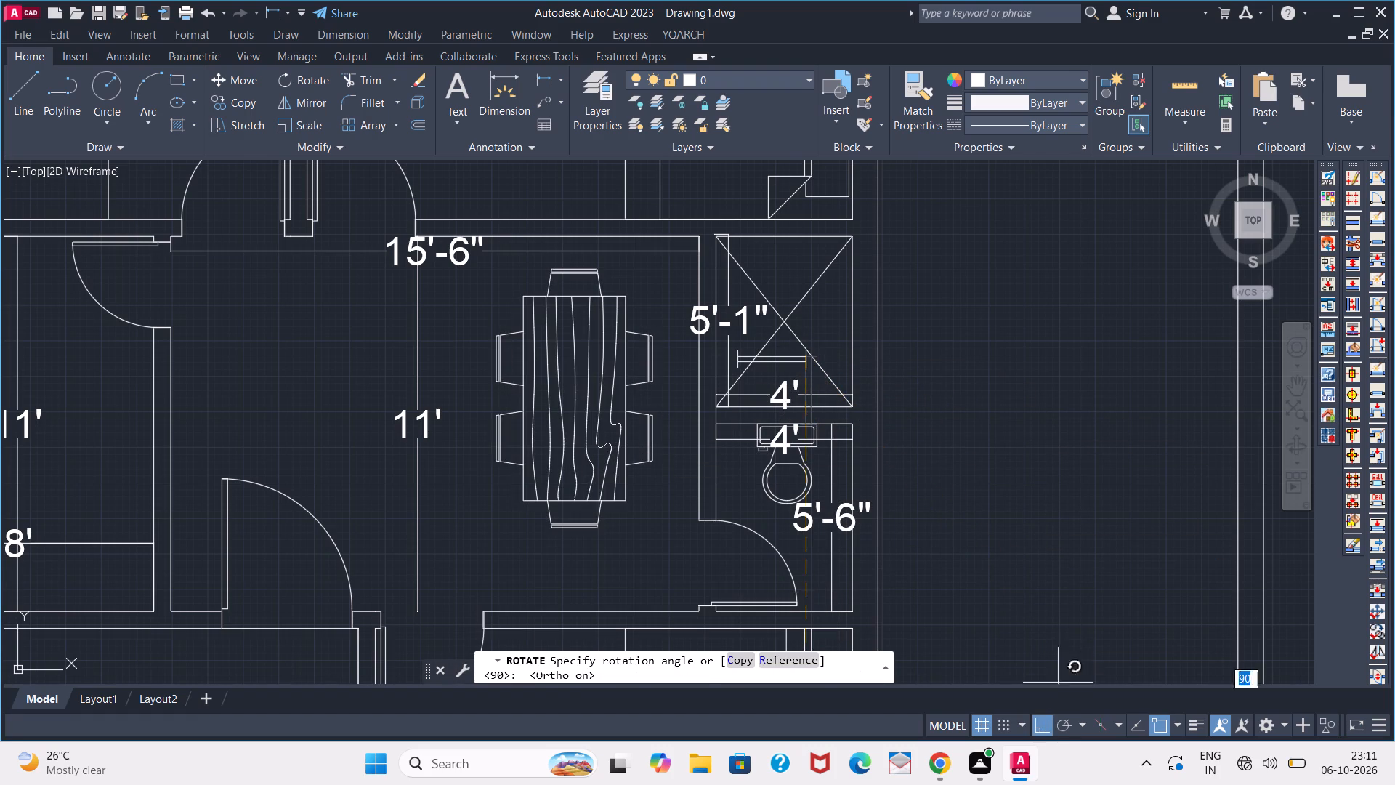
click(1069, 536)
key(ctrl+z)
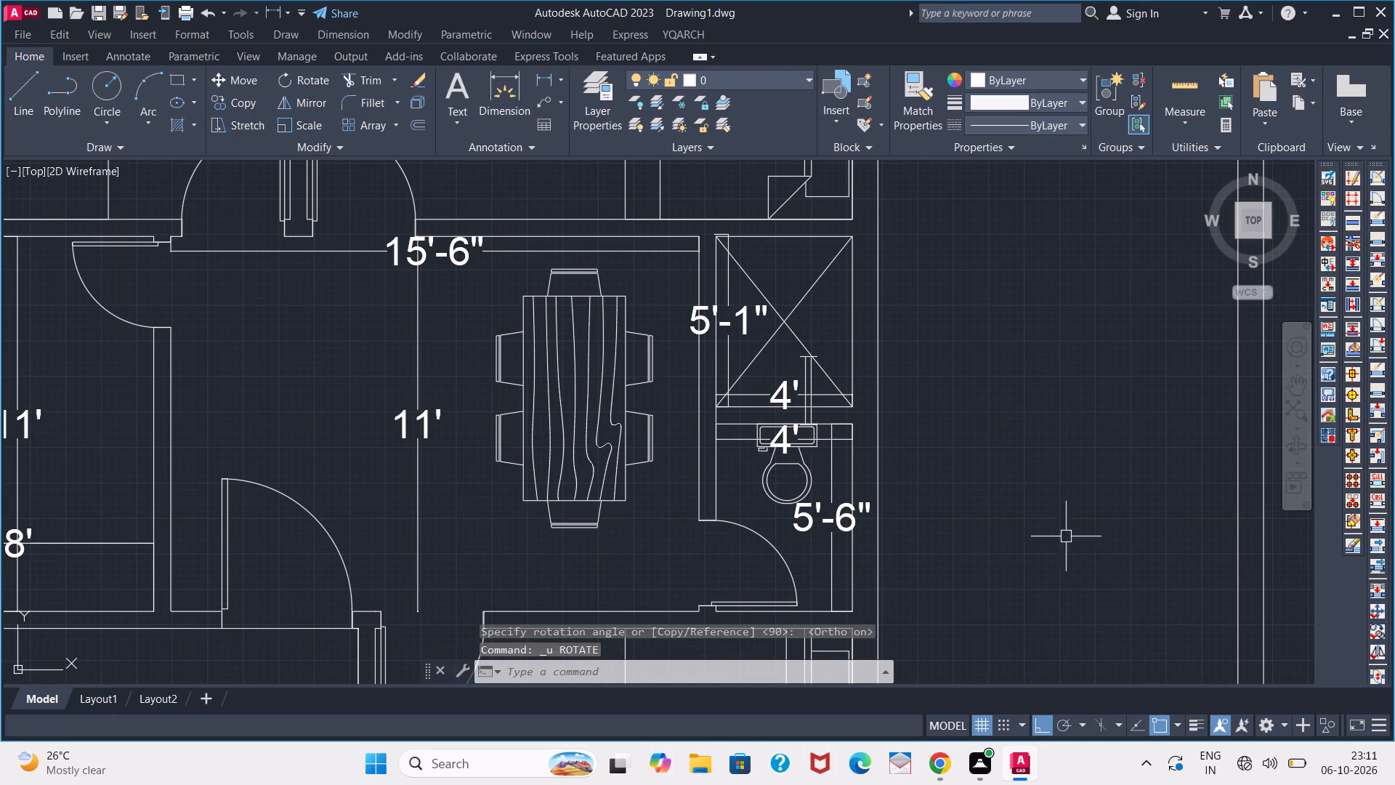
Rotate the window copy at the crossed shaft to roughly horizontal, picking the base point just east of it.
click(1046, 722)
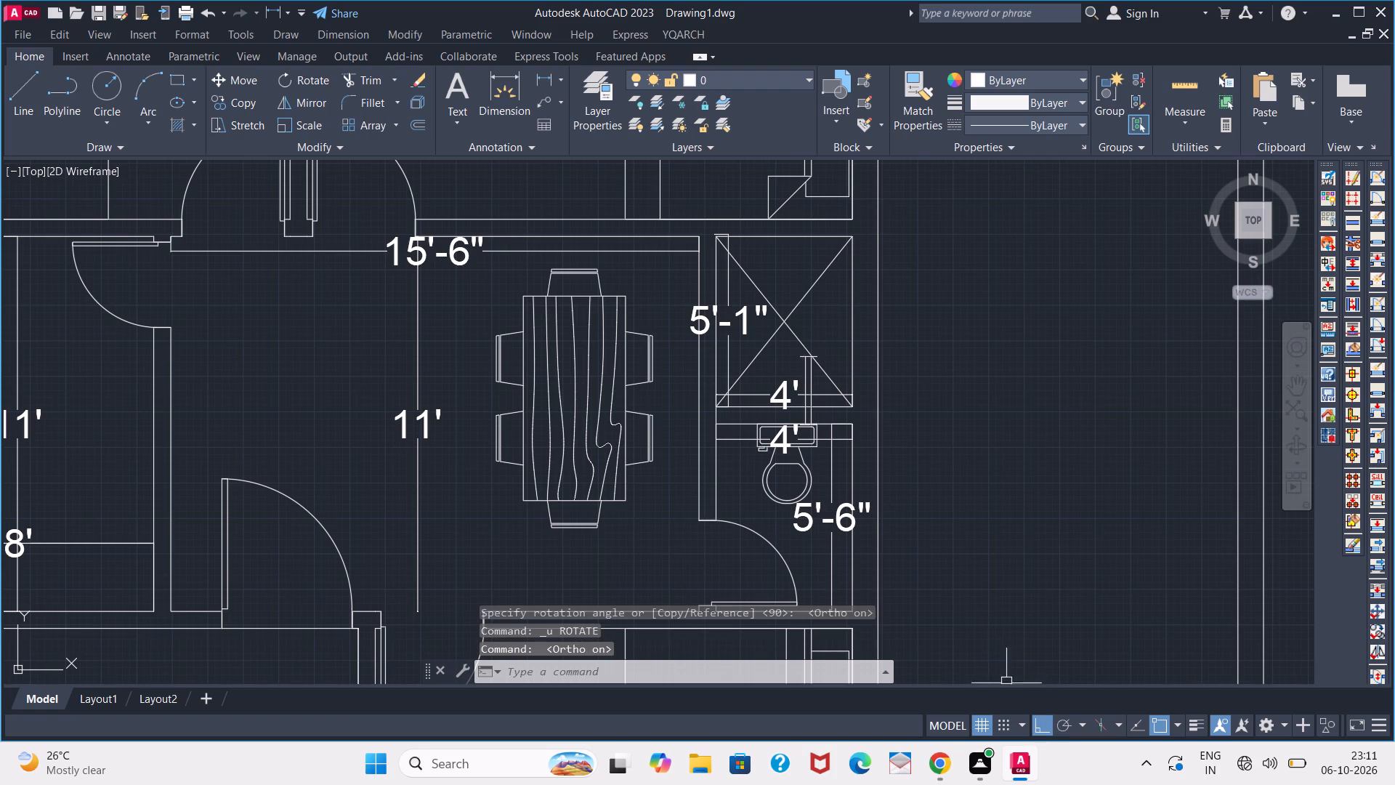
click(806, 371)
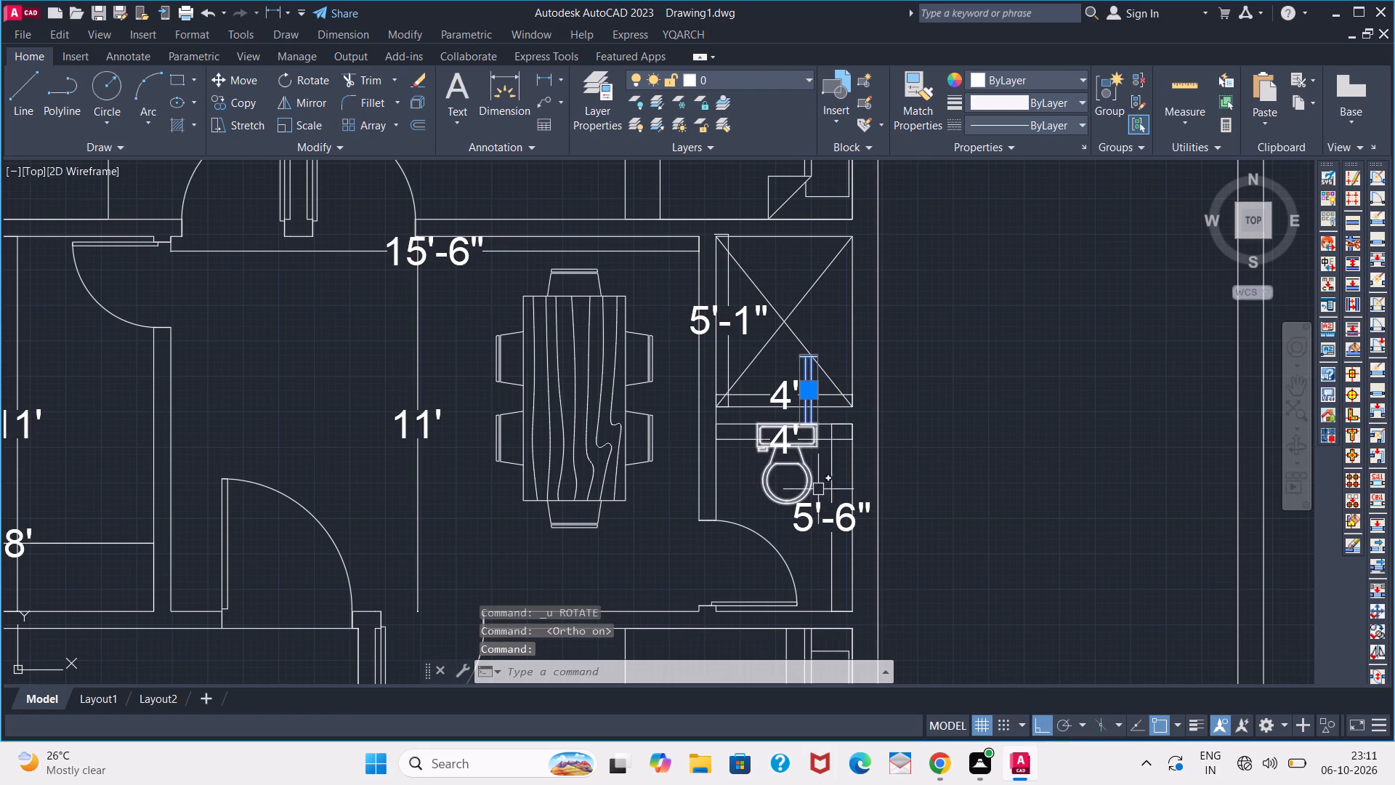
text(RO)
key(Return)
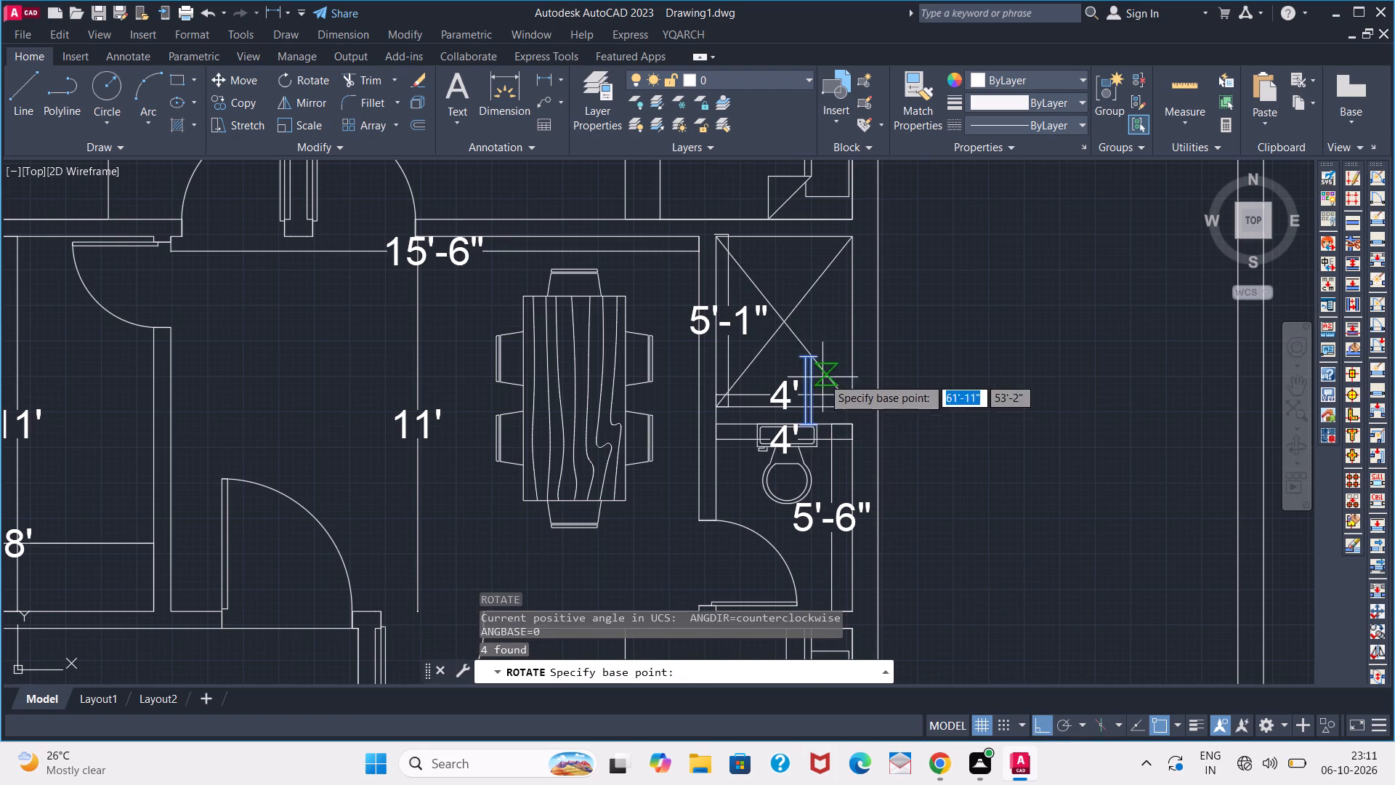
click(822, 377)
click(794, 520)
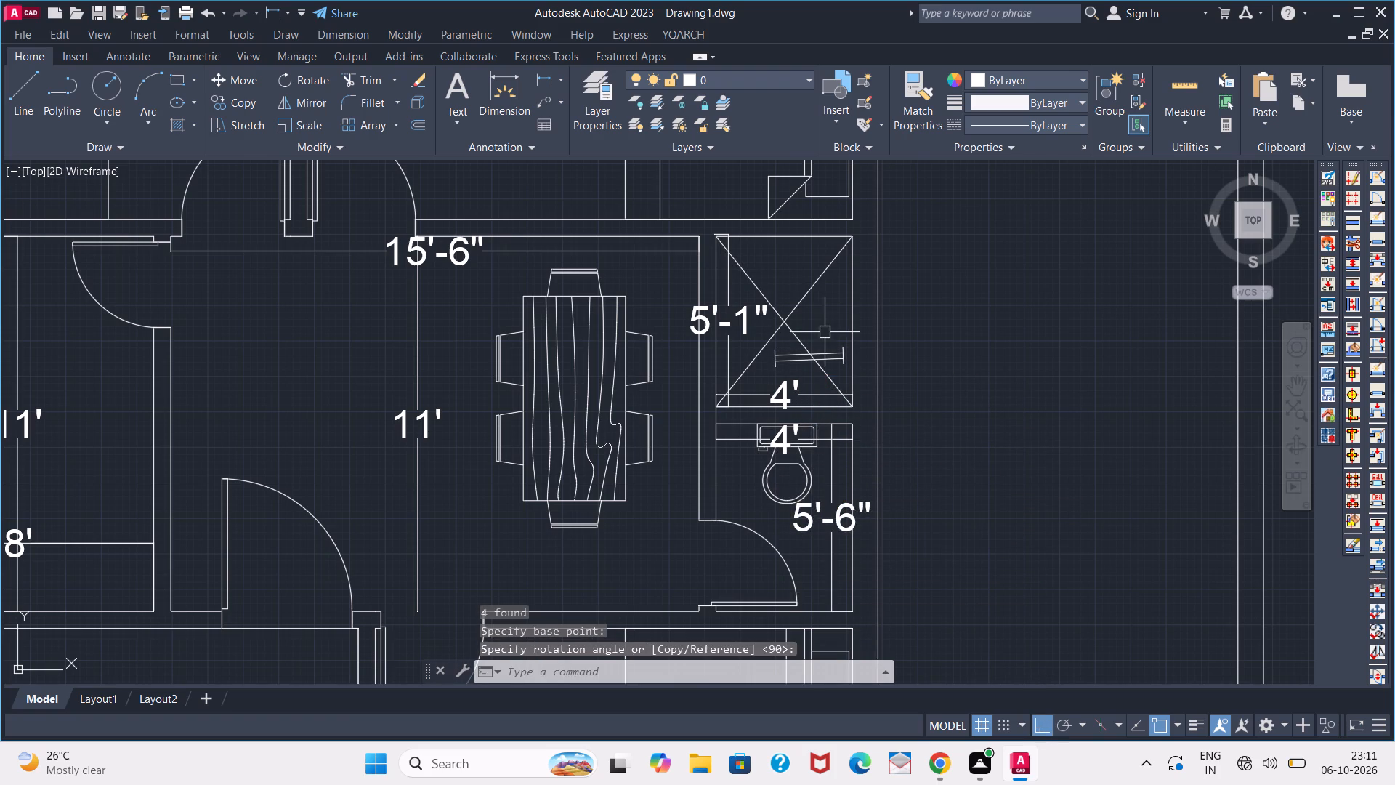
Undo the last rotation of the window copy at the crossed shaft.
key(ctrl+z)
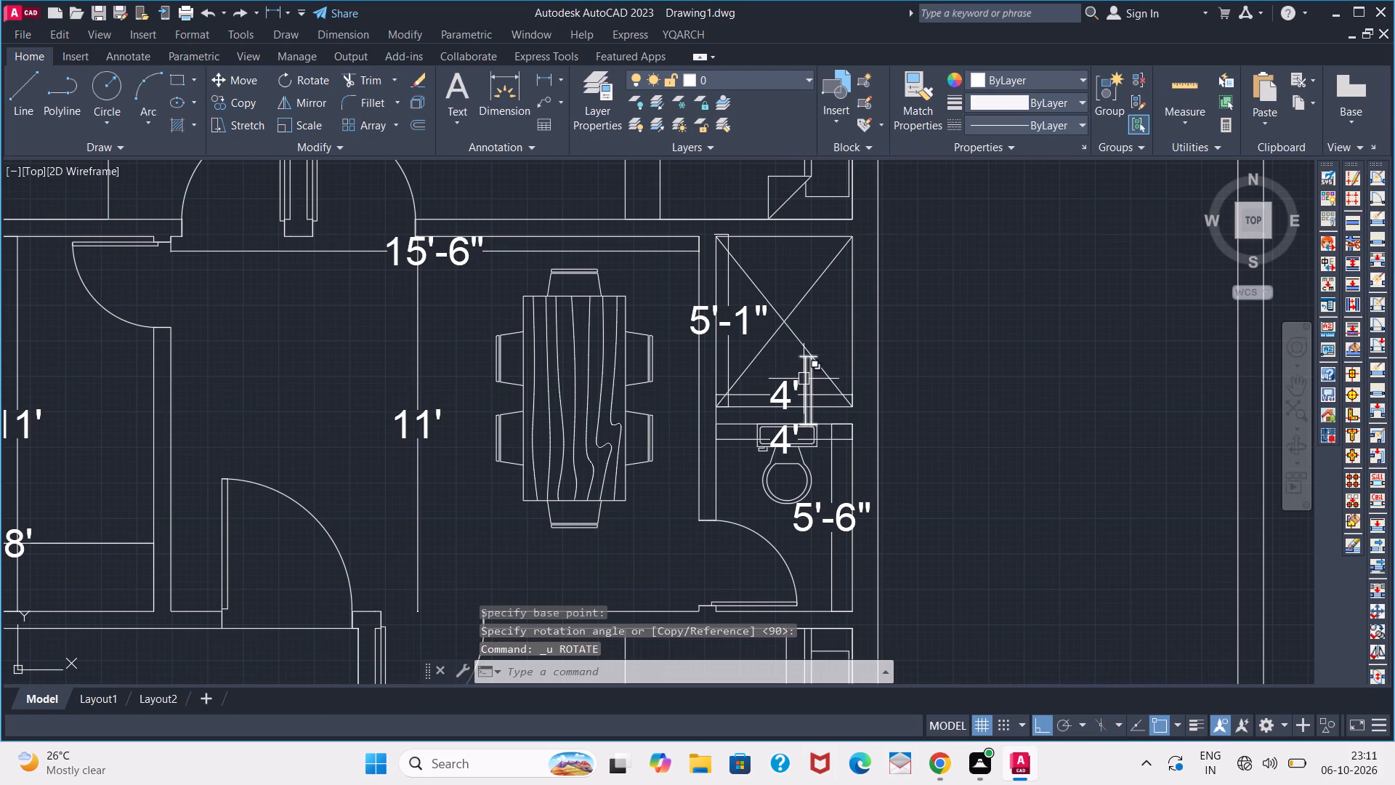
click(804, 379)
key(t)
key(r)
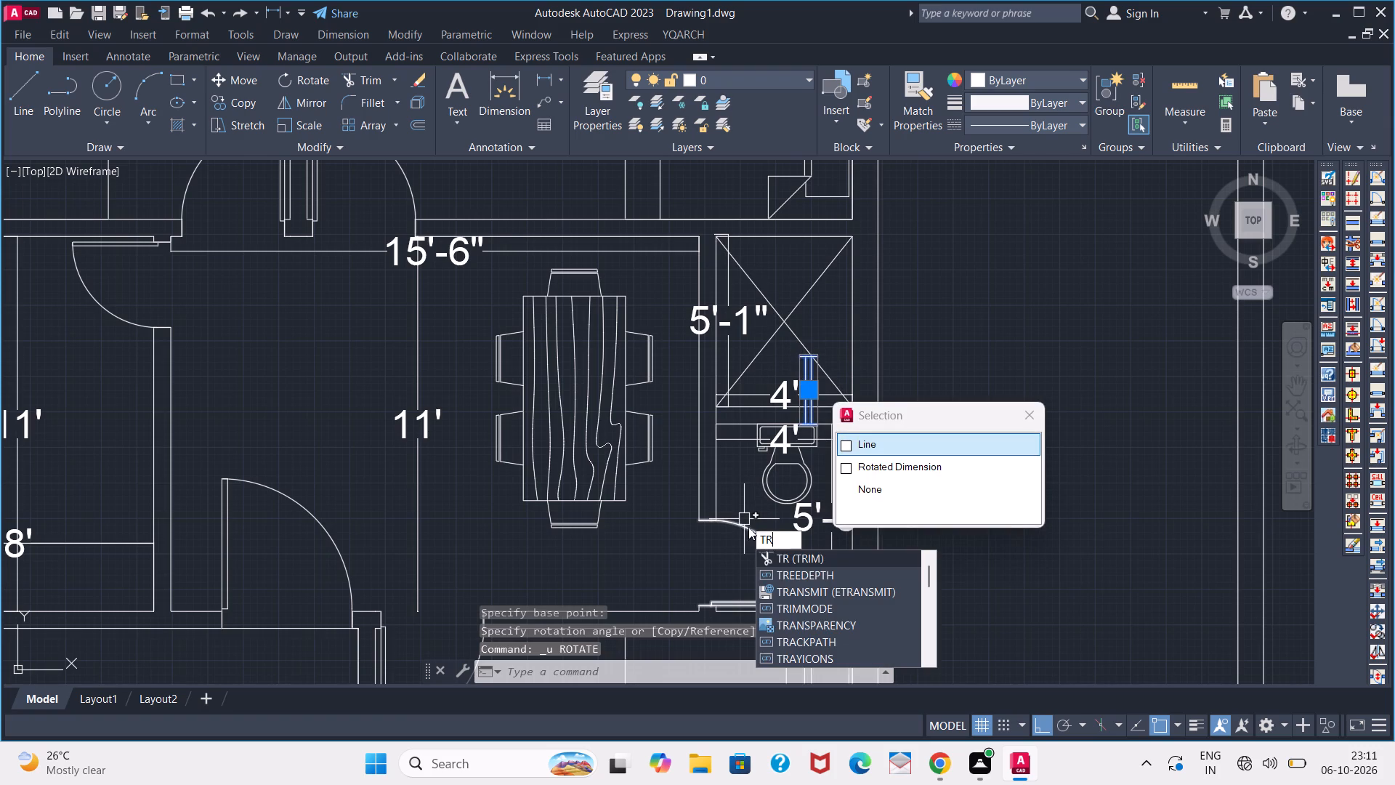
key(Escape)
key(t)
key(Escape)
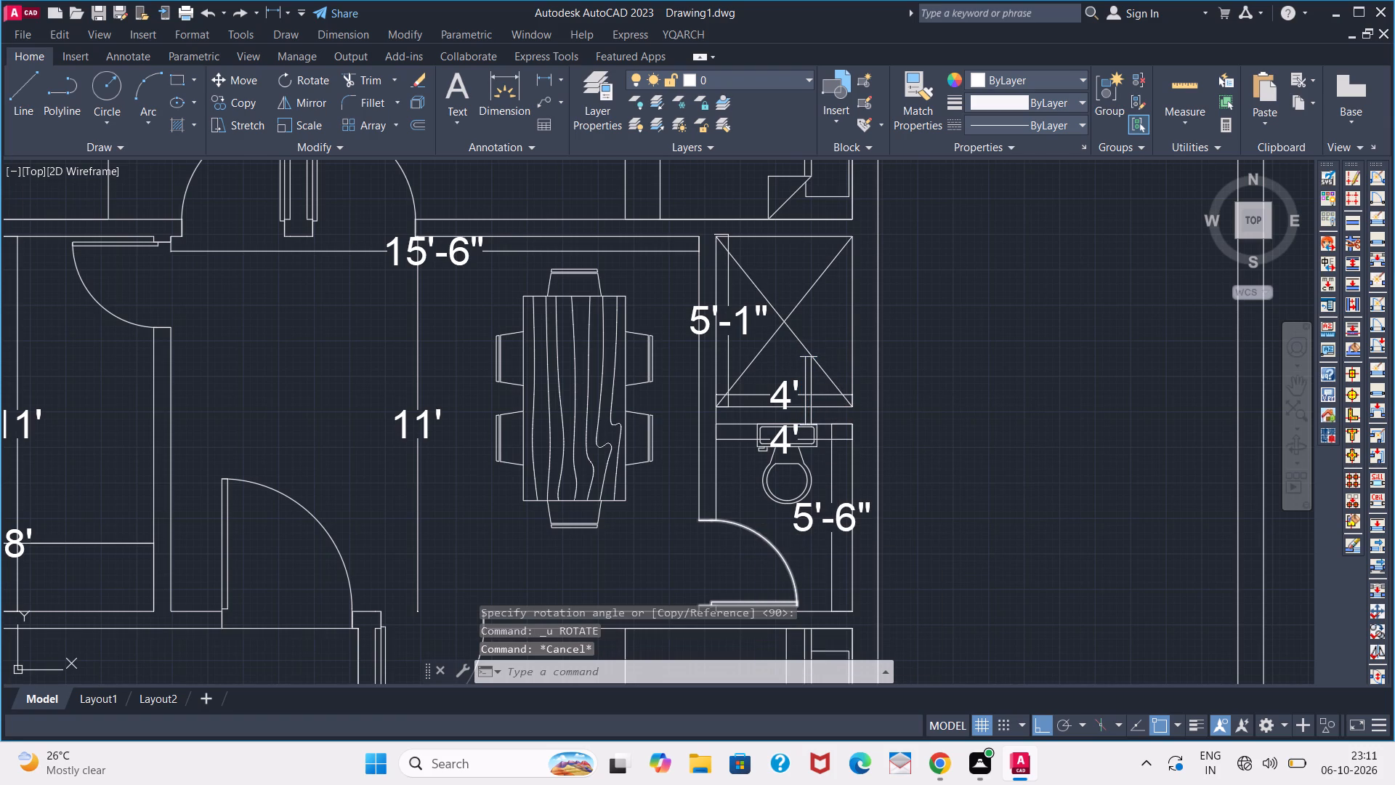
Rotate the window copy at the crossed shaft to exactly horizontal with Ortho on, picking the base point on the window itself.
key(r)
key(o)
key(Return)
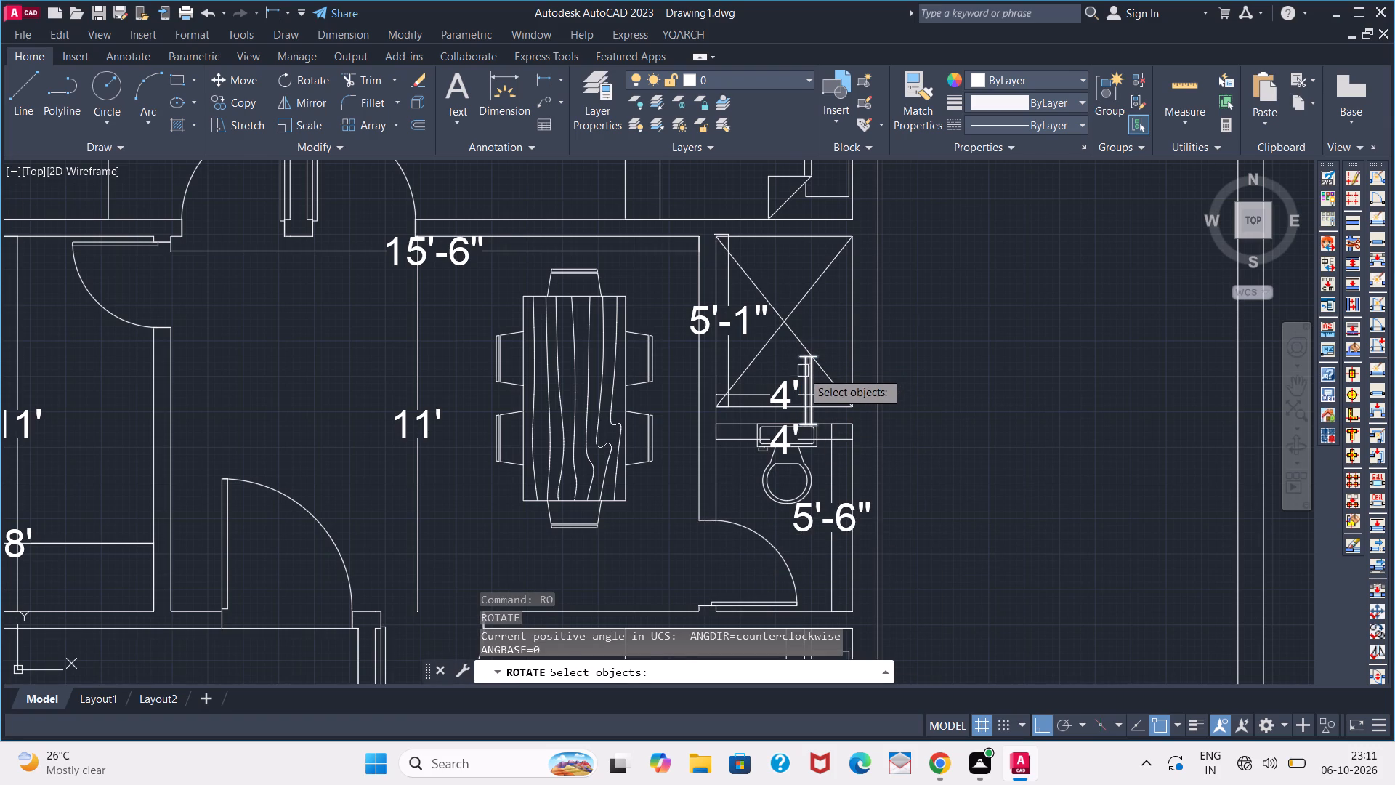
click(802, 371)
key(space)
click(809, 378)
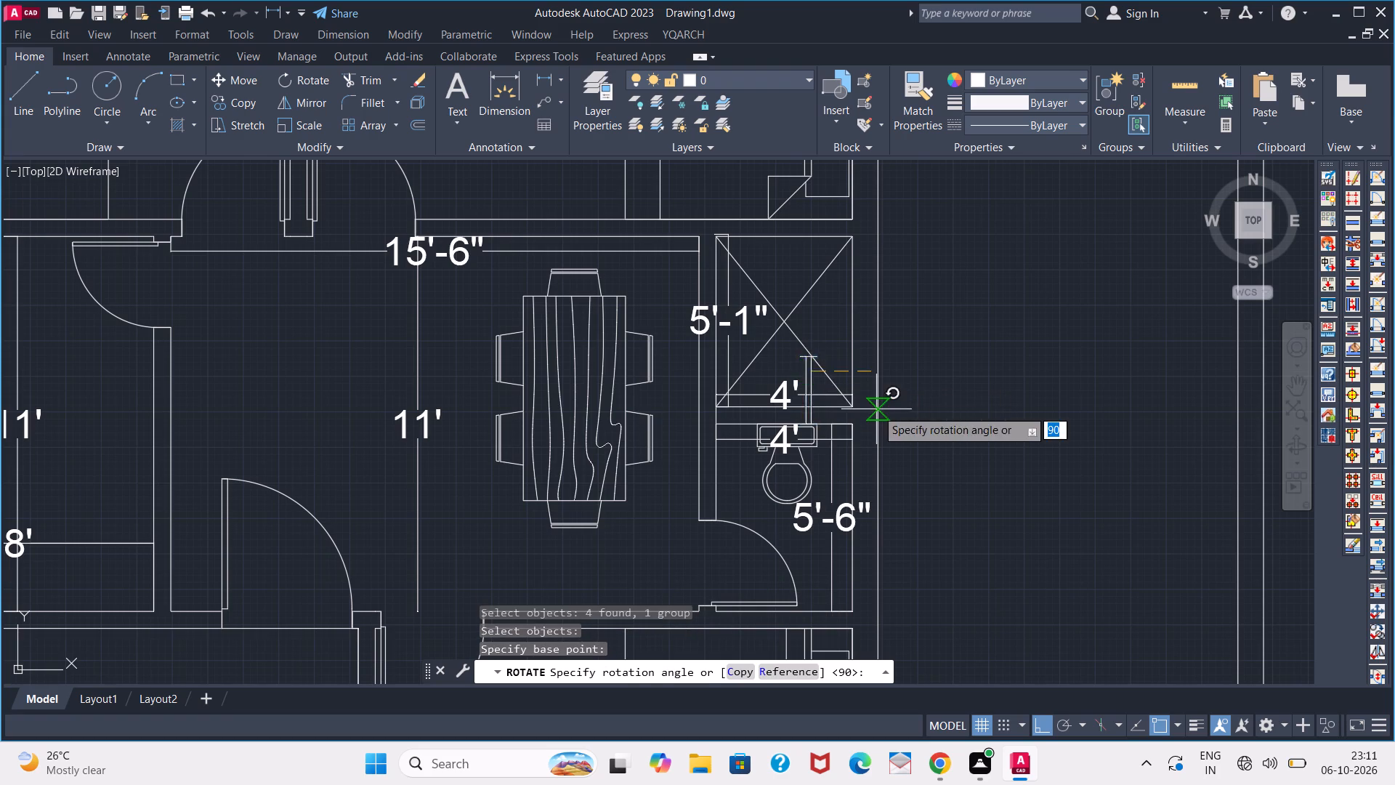
click(921, 651)
Move the horizontal window copy about 1'-4" south into the wall between the crossed shaft and the toilet.
click(791, 366)
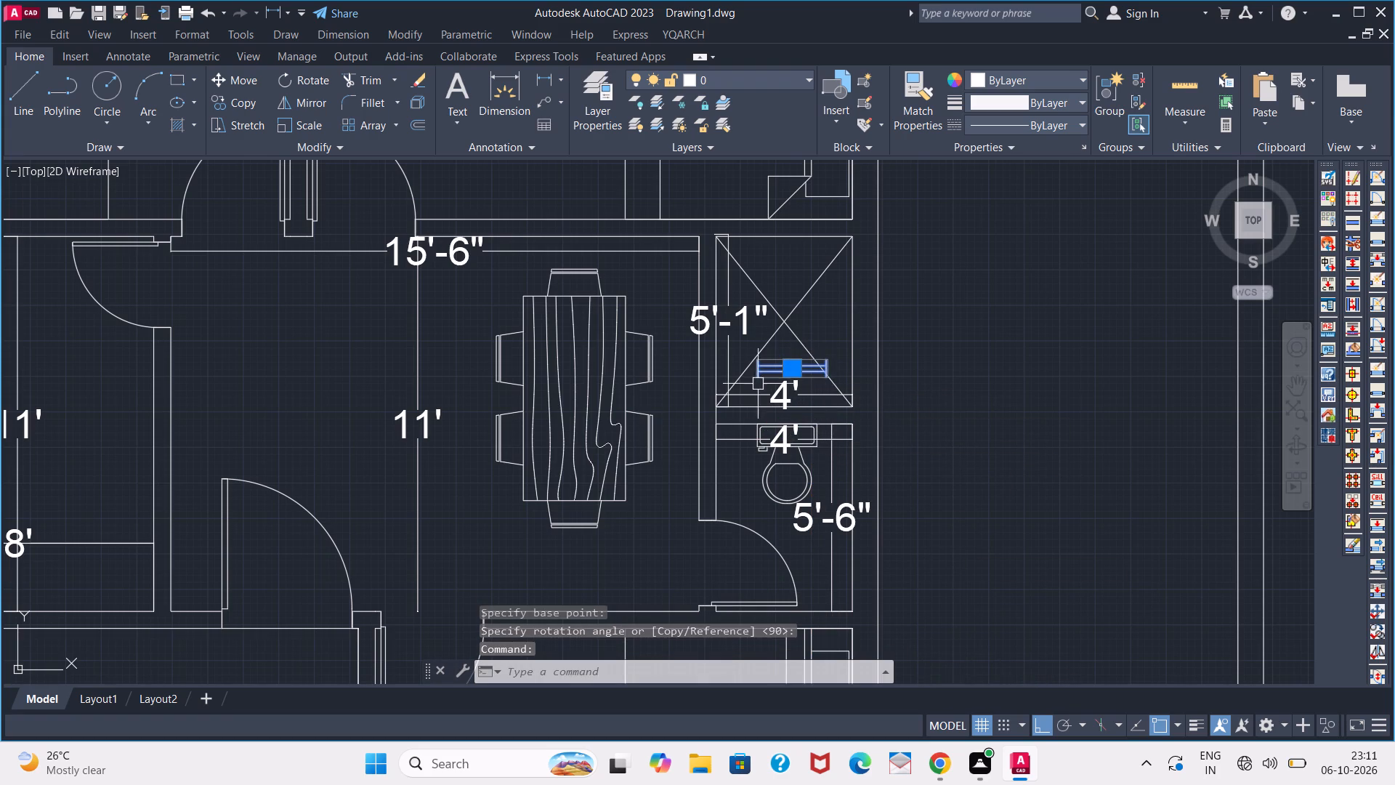
key(m)
key(Return)
scroll(822, 372, up, 2)
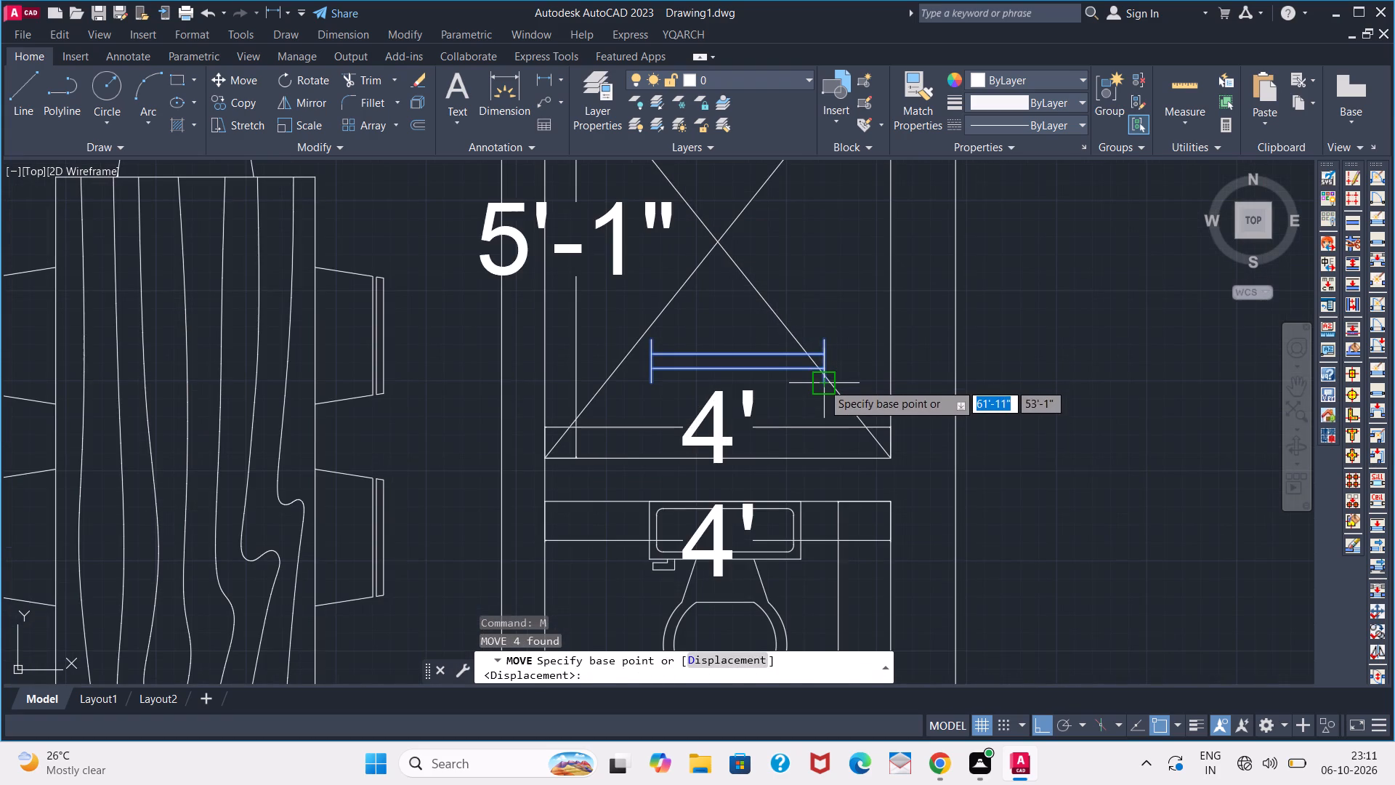
click(822, 383)
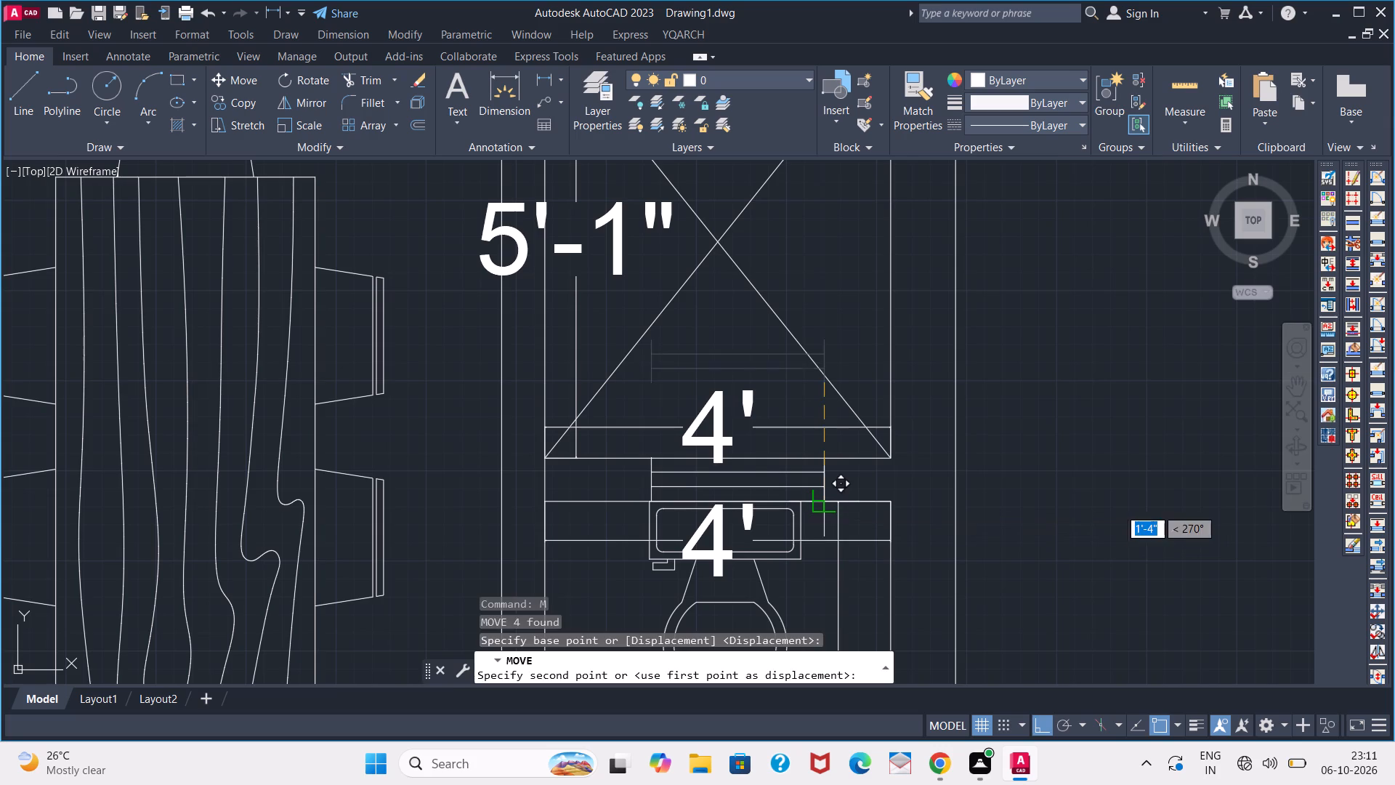
click(823, 508)
key(space)
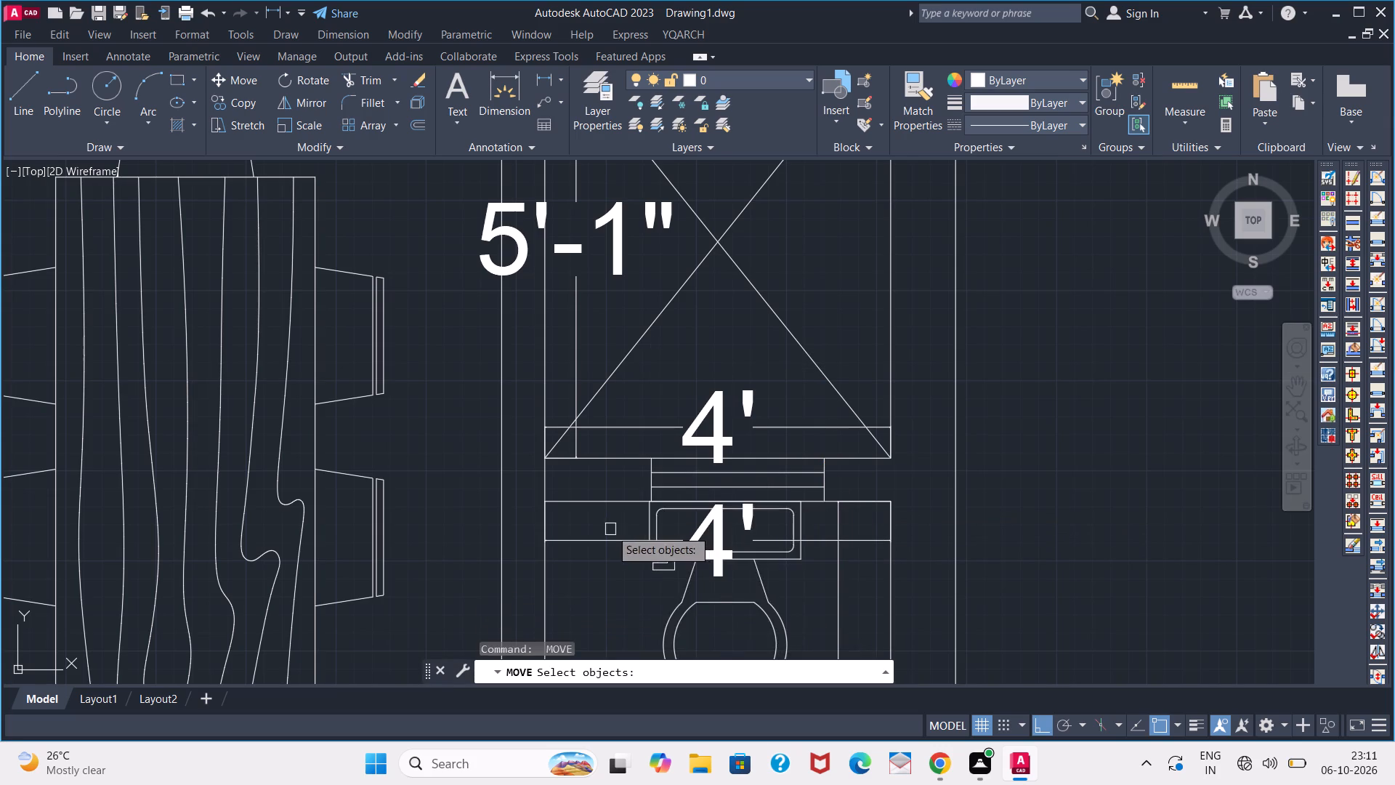
scroll(610, 529, down, 2)
middle_drag(603, 519, 970, 326)
scroll(927, 331, down, 2)
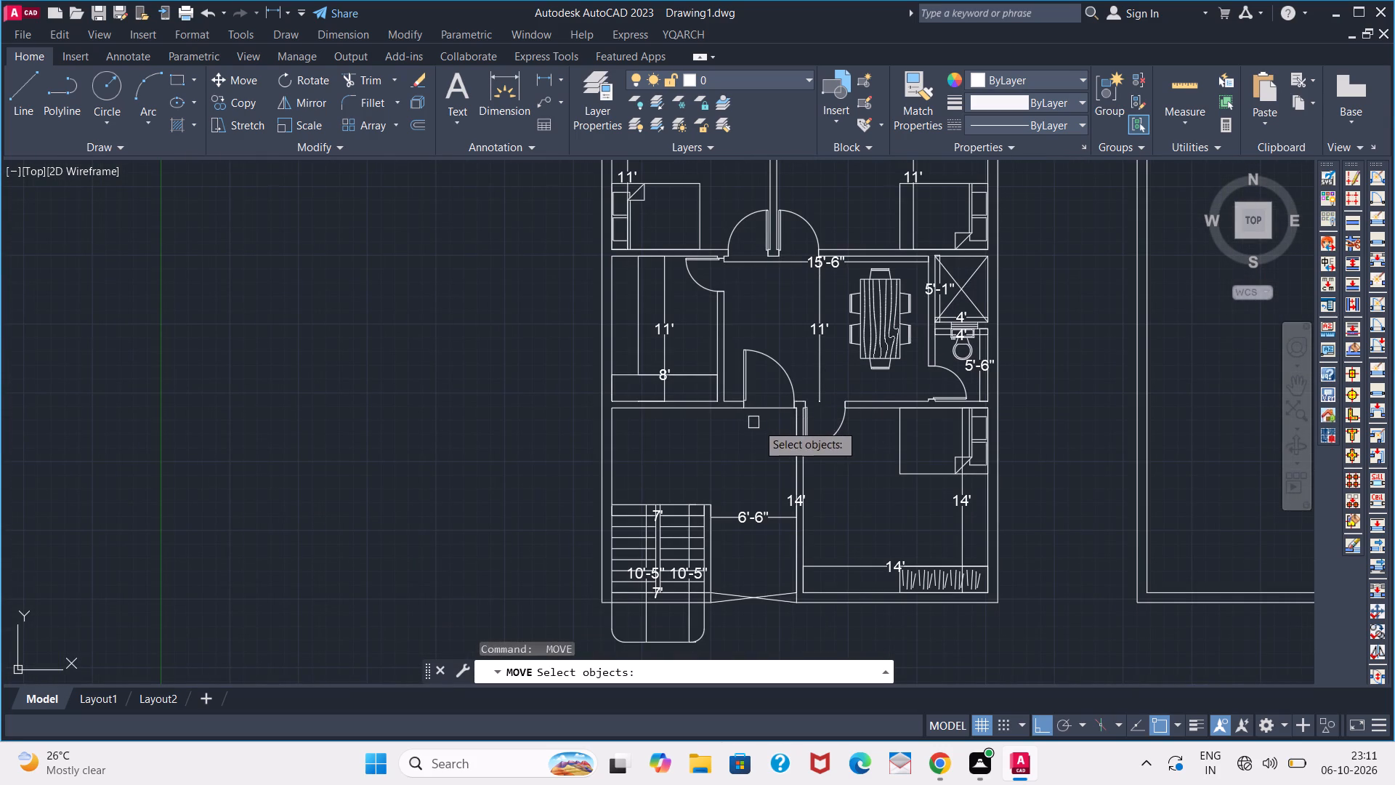
key(space)
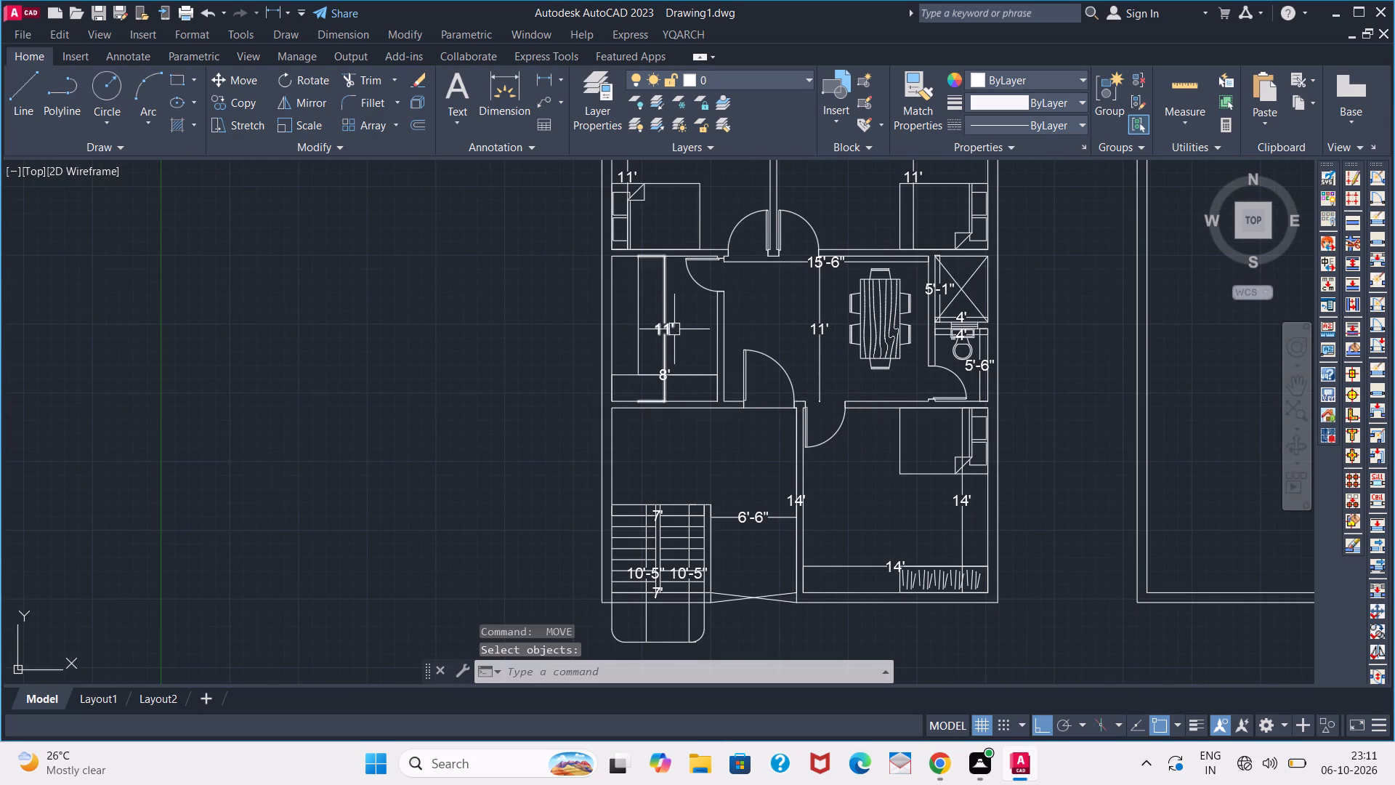
Delete the 5'-1" vertical dimension at the west edge of the crossed shaft.
middle_drag(669, 344, 623, 441)
scroll(623, 441, down, 1)
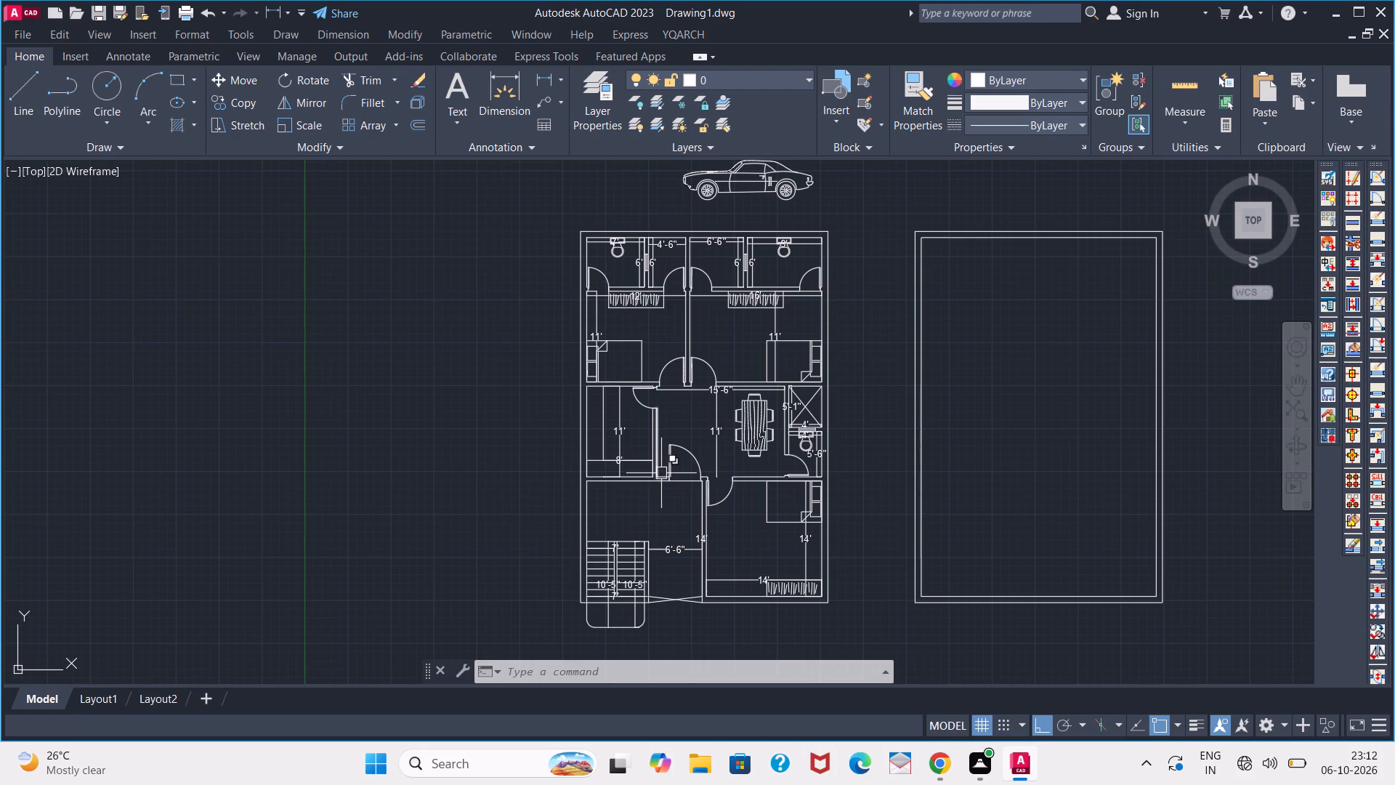
middle_drag(655, 448, 562, 508)
middle_drag(581, 458, 641, 371)
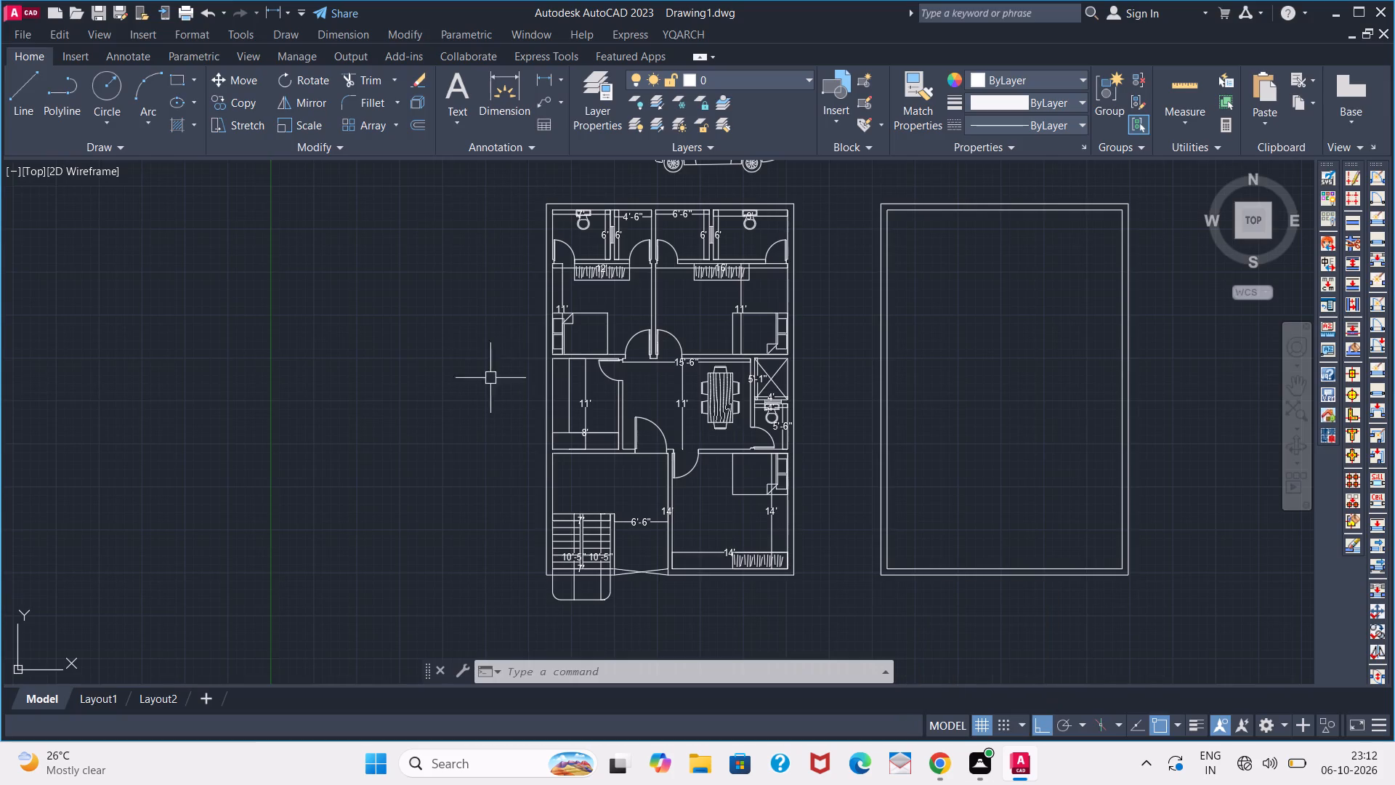
middle_drag(559, 280, 509, 276)
scroll(546, 279, up, 1)
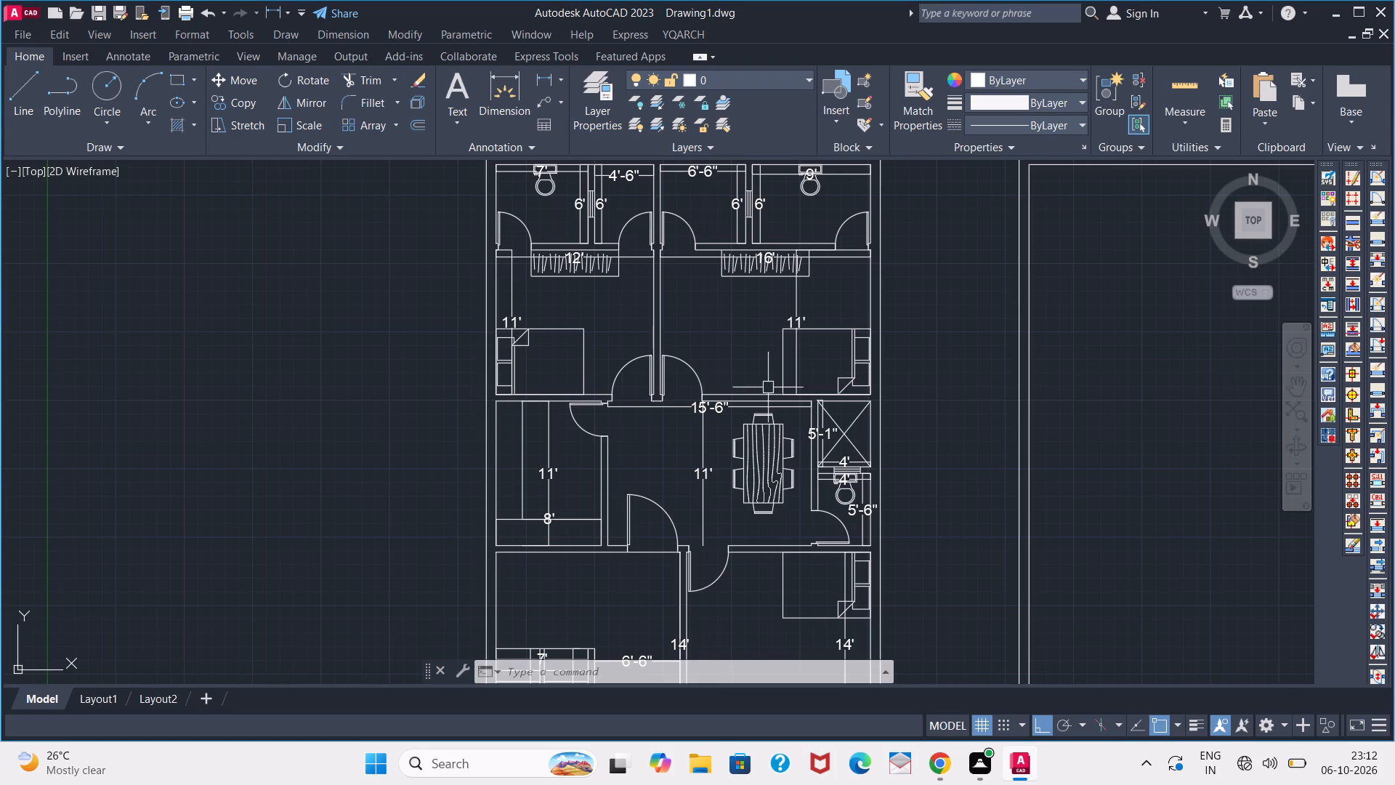
scroll(847, 406, up, 2)
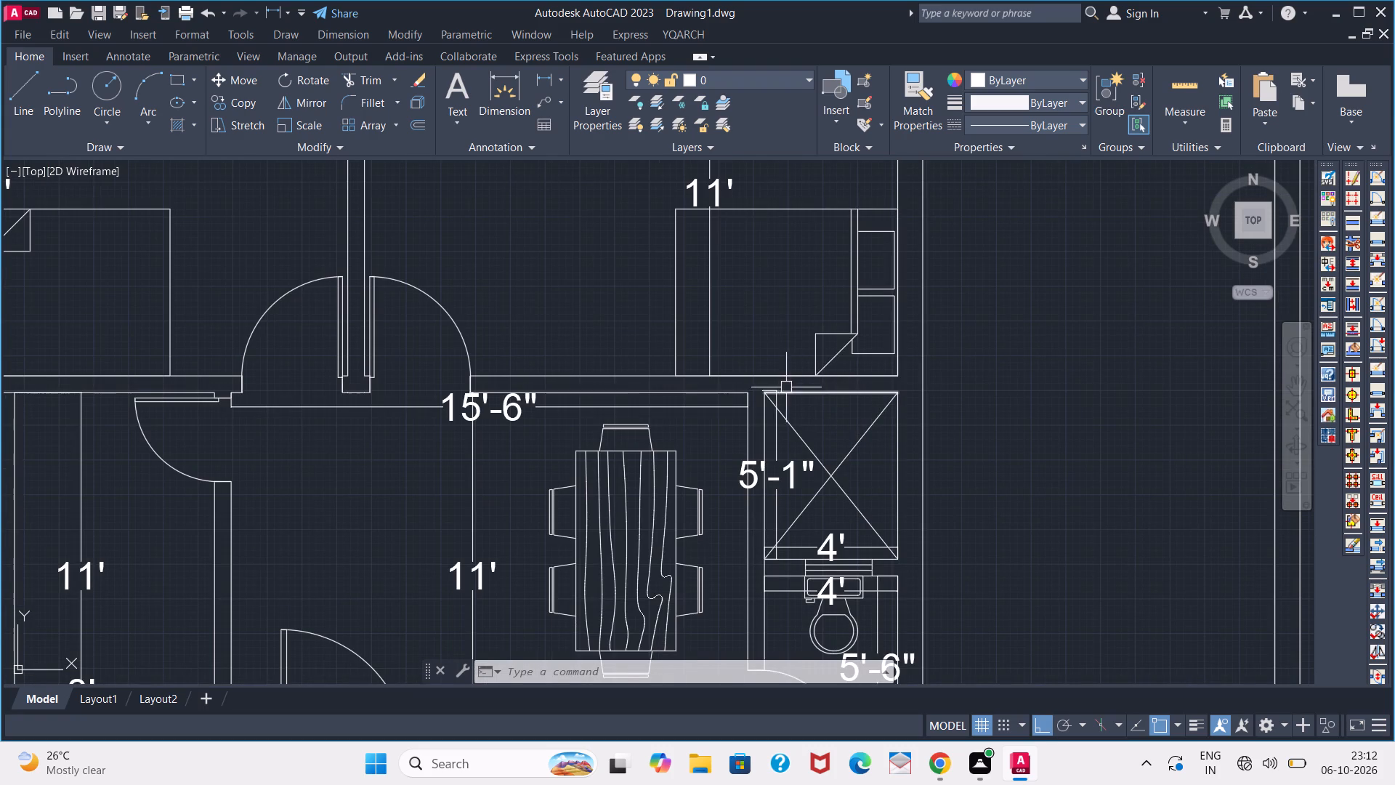
click(772, 387)
key(Delete)
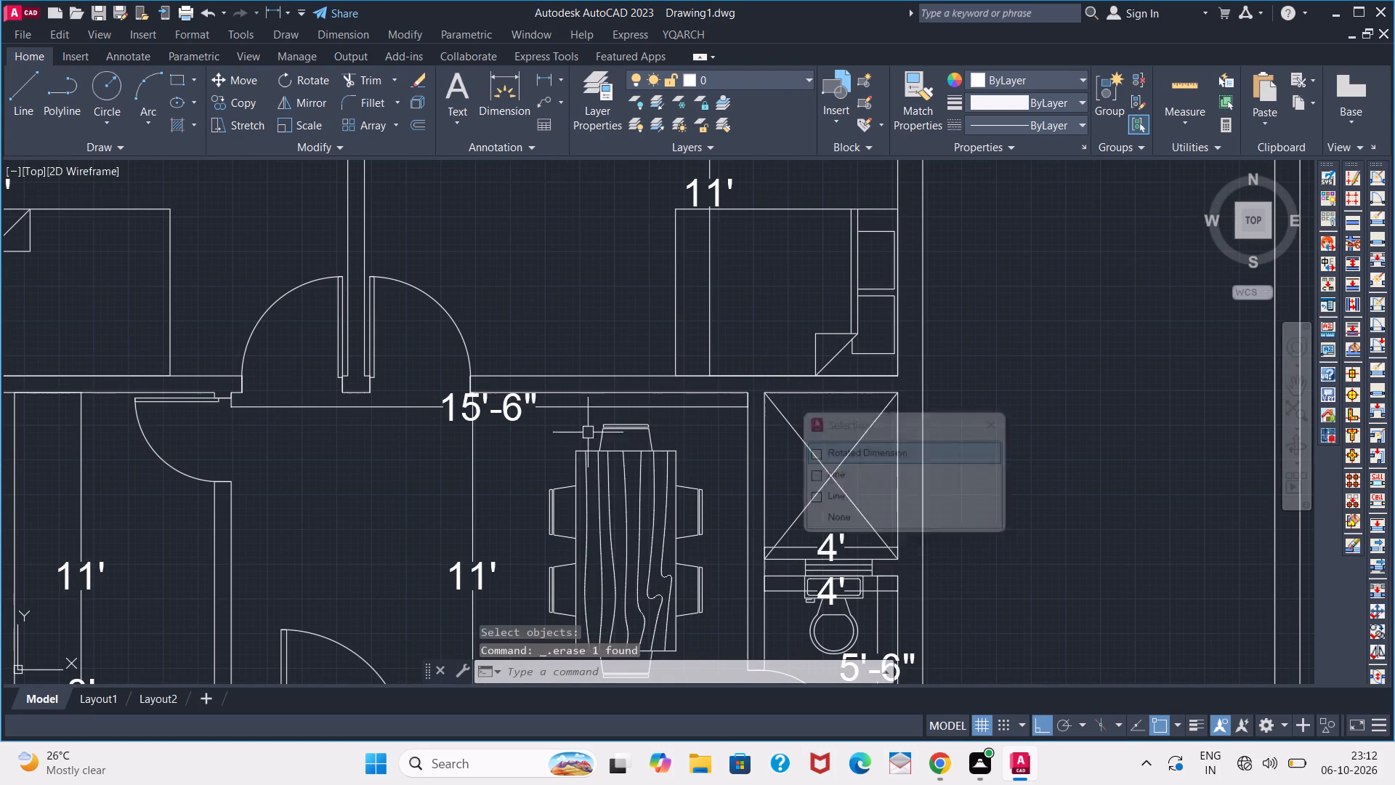
Add a linear dimension for the crossed shaft's north-south length, placed just inside its west edge.
click(540, 78)
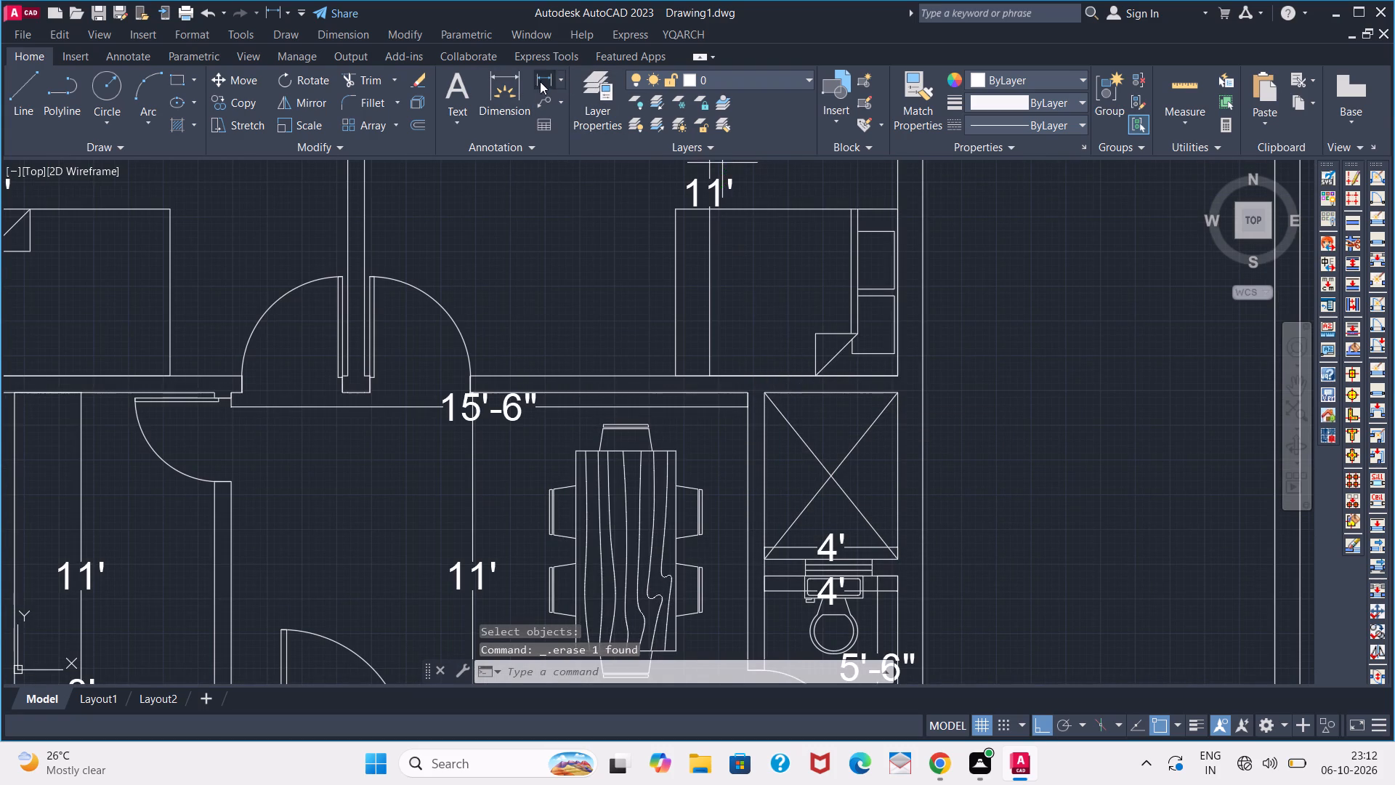
scroll(748, 542, up, 2)
scroll(775, 600, down, 2)
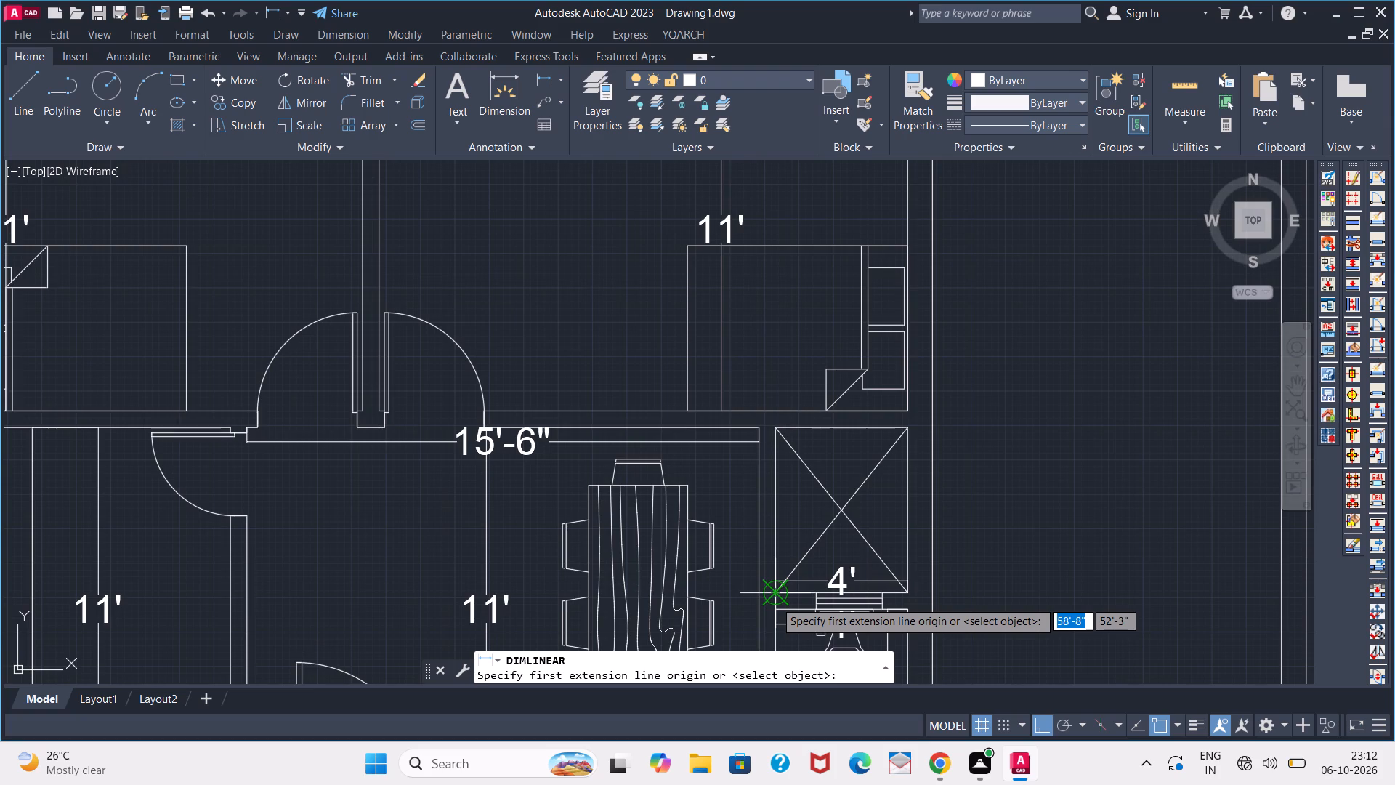
scroll(775, 600, up, 2)
click(772, 592)
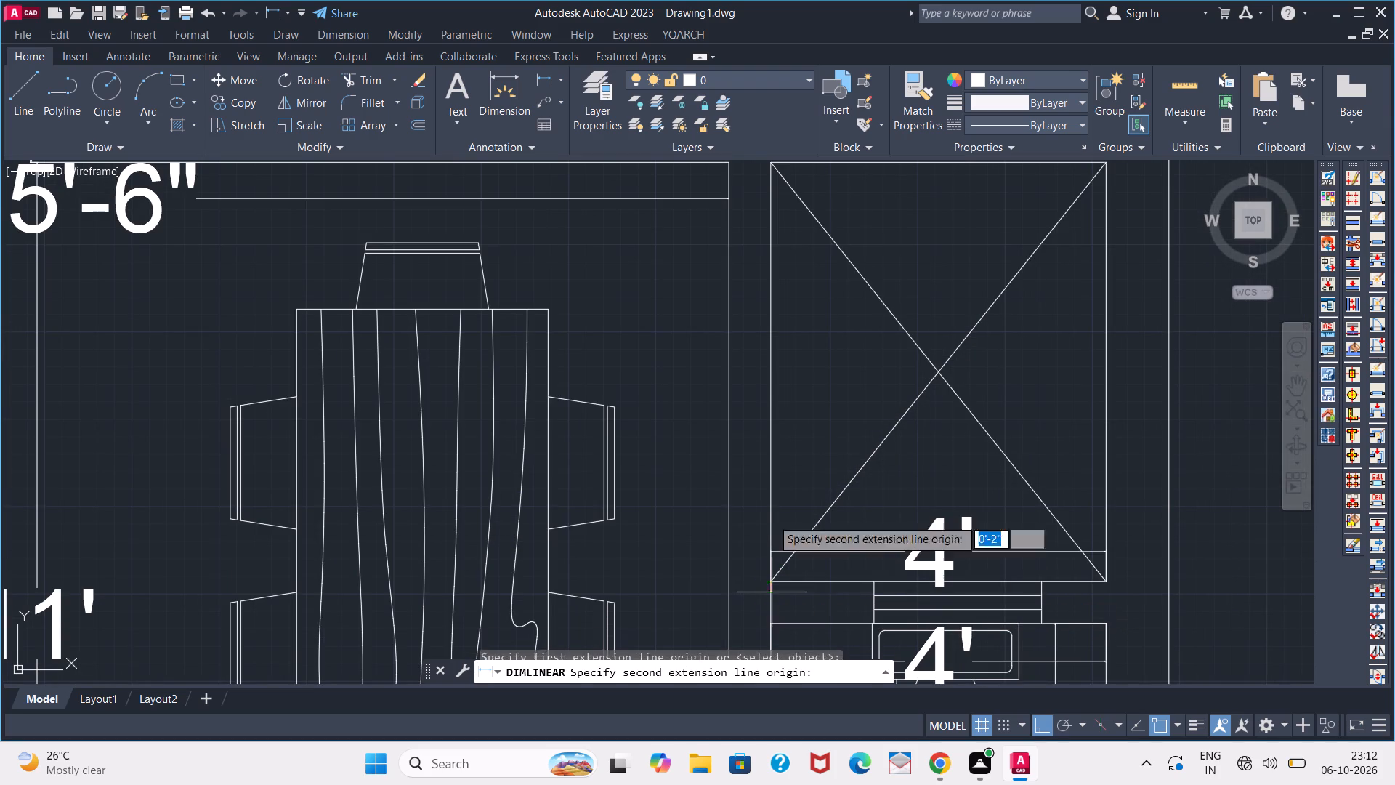
click(779, 170)
click(796, 185)
scroll(757, 318, down, 1)
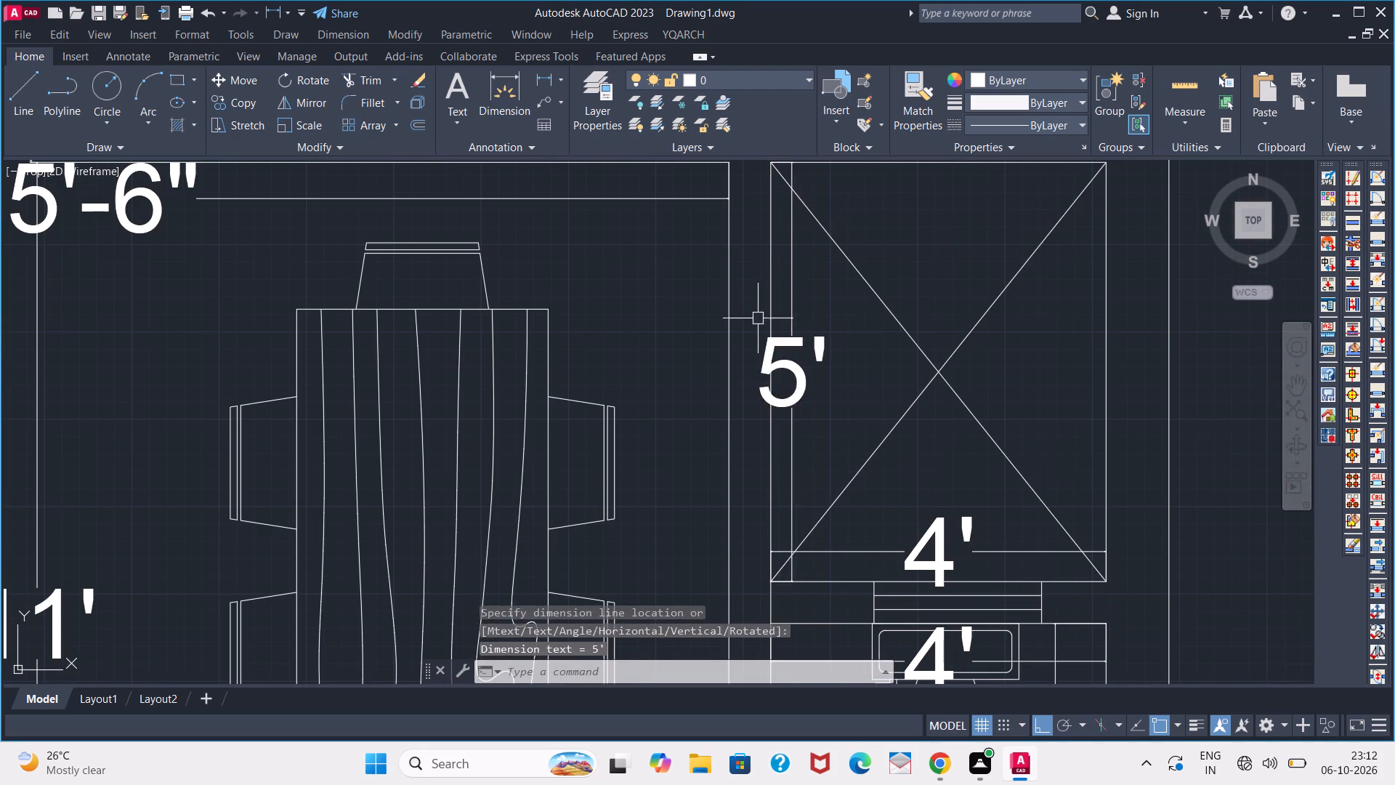
Draw an 11' line along the inner face of the outer west wall in the 8' by 11' room.
scroll(476, 368, down, 2)
scroll(296, 379, down, 1)
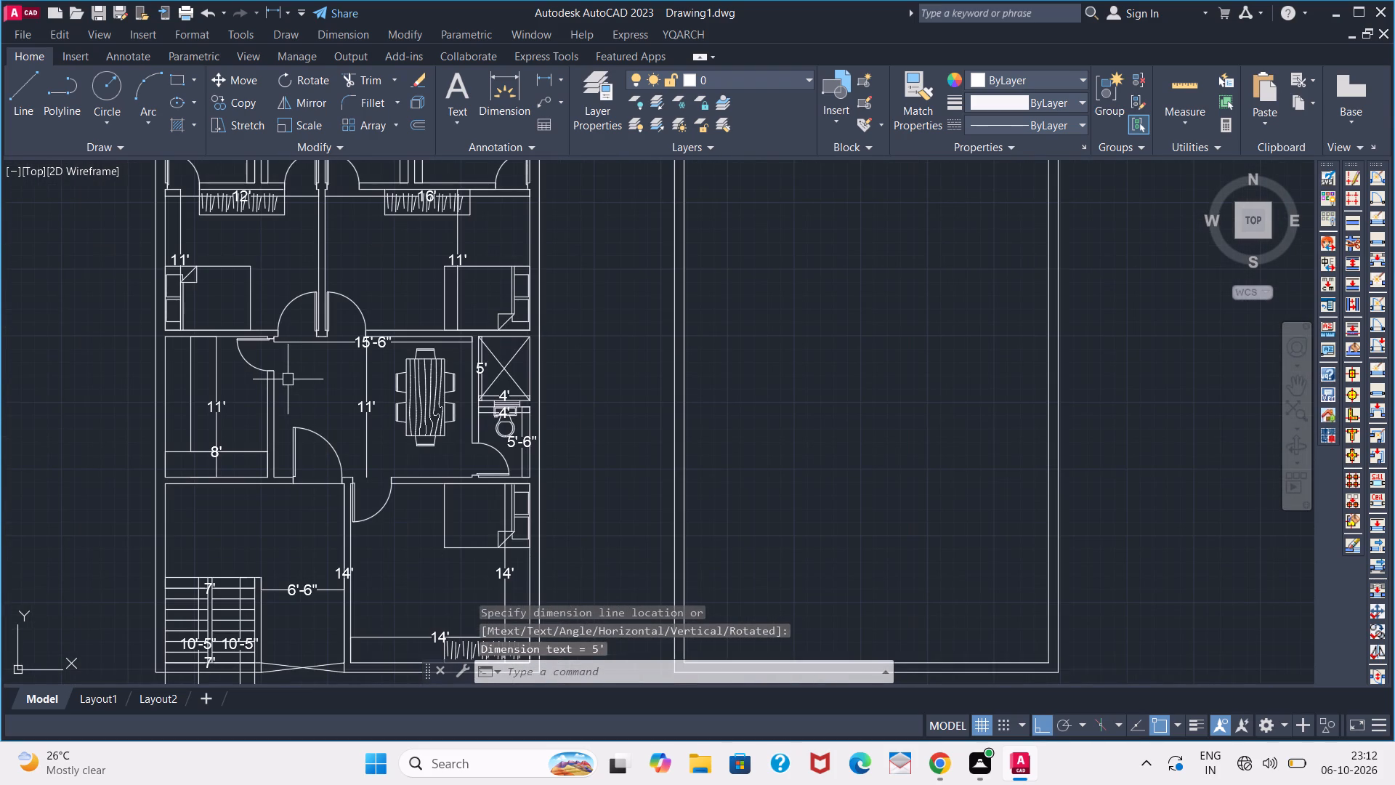
middle_drag(296, 379, 352, 431)
scroll(364, 461, down, 1)
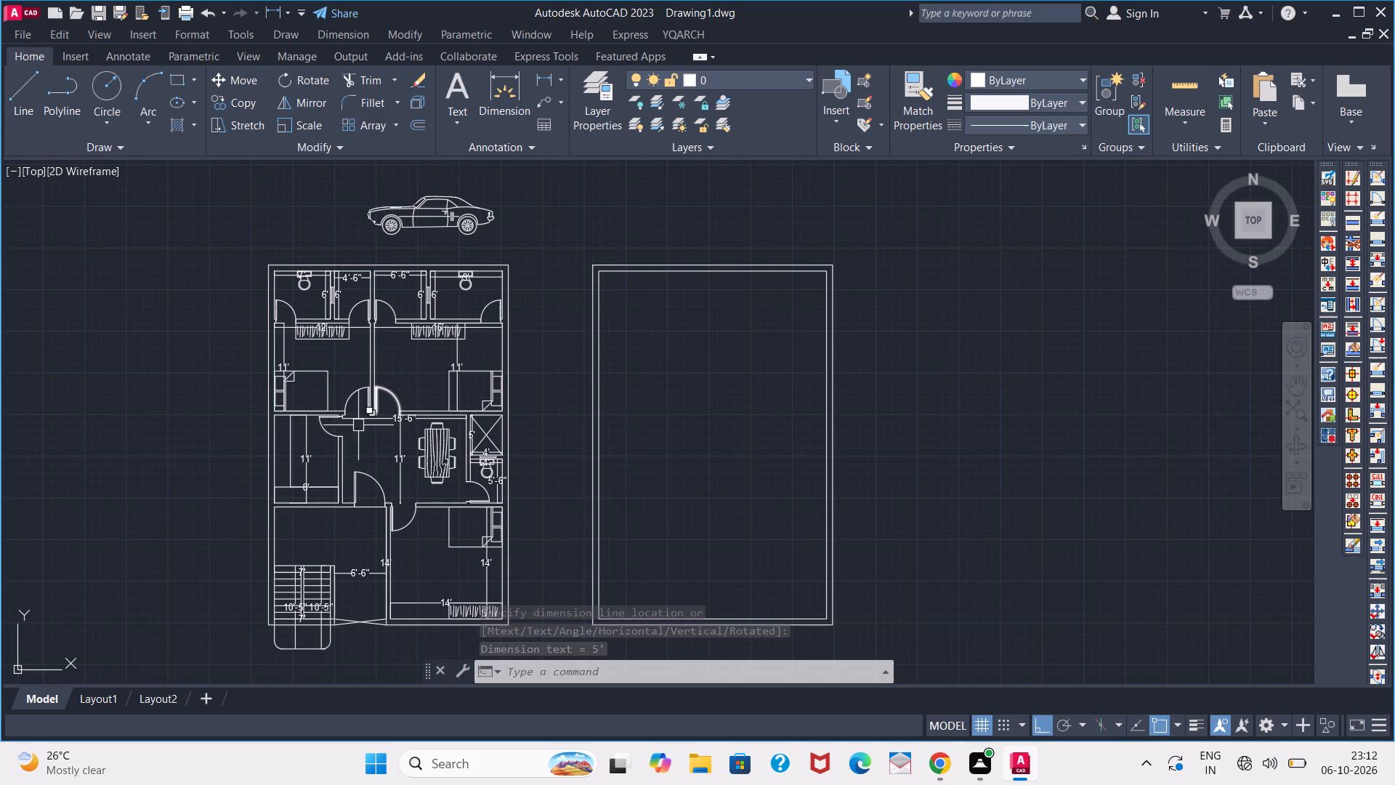
middle_drag(364, 480, 435, 429)
scroll(346, 411, up, 2)
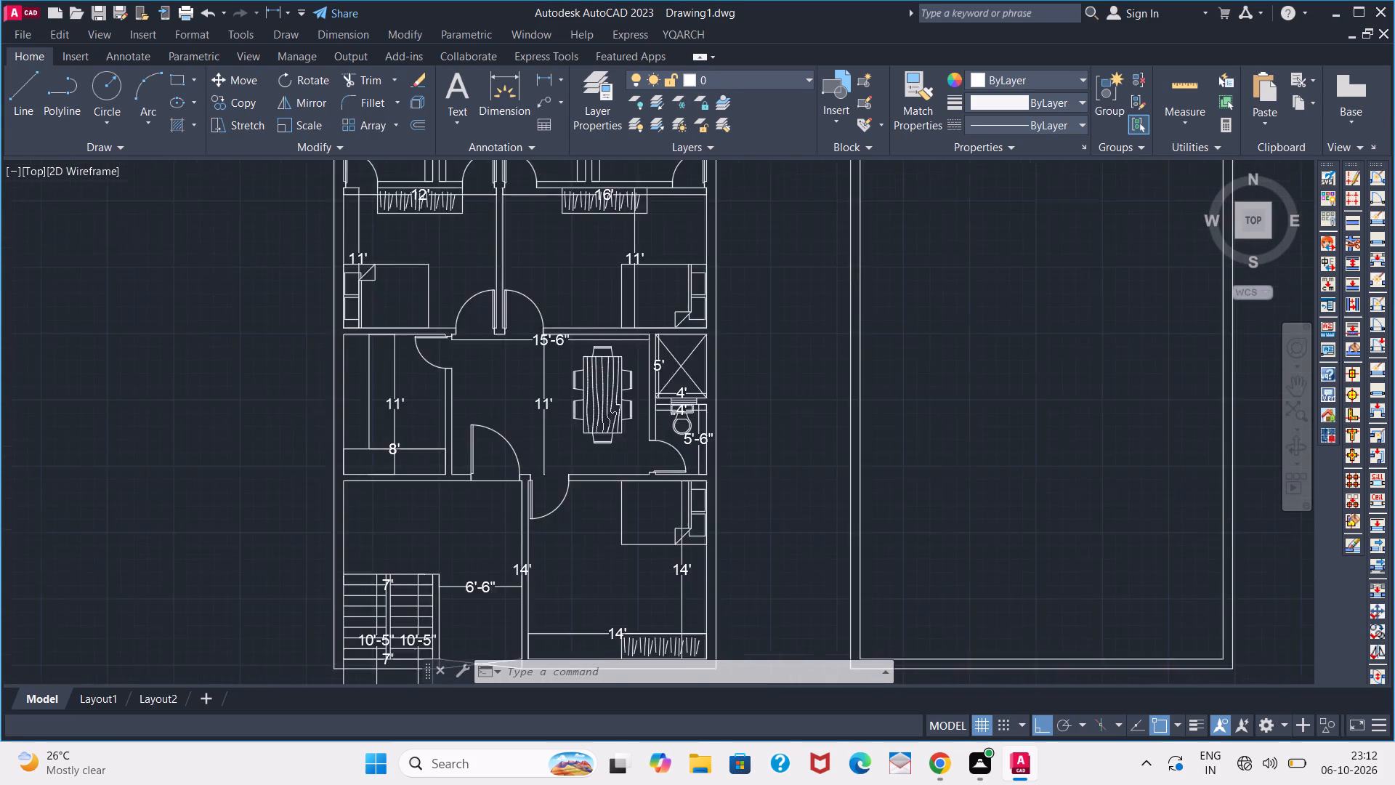
key(l)
key(Return)
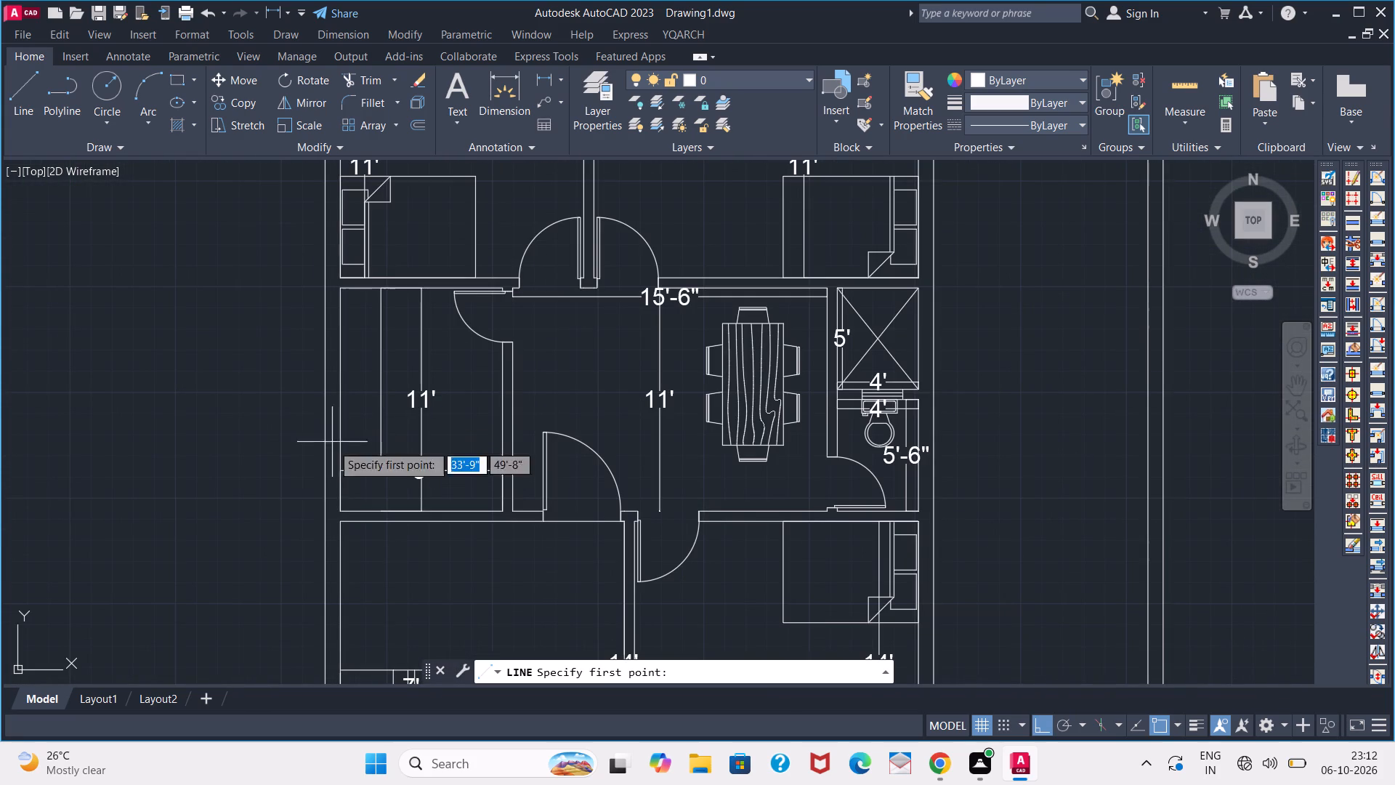
click(345, 512)
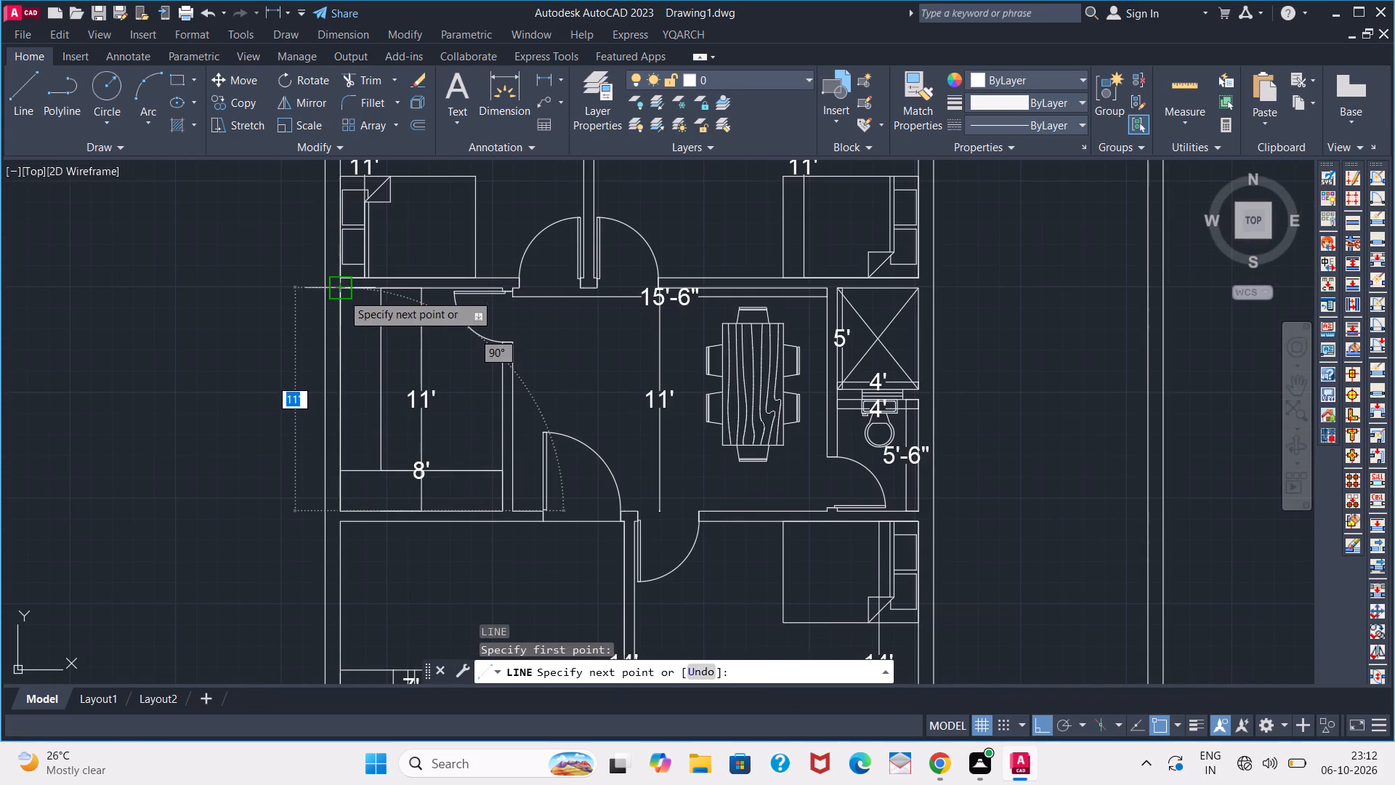
click(342, 294)
key(space)
Draw a short line across the outer west wall from the midpoint of the new 11' line.
key(space)
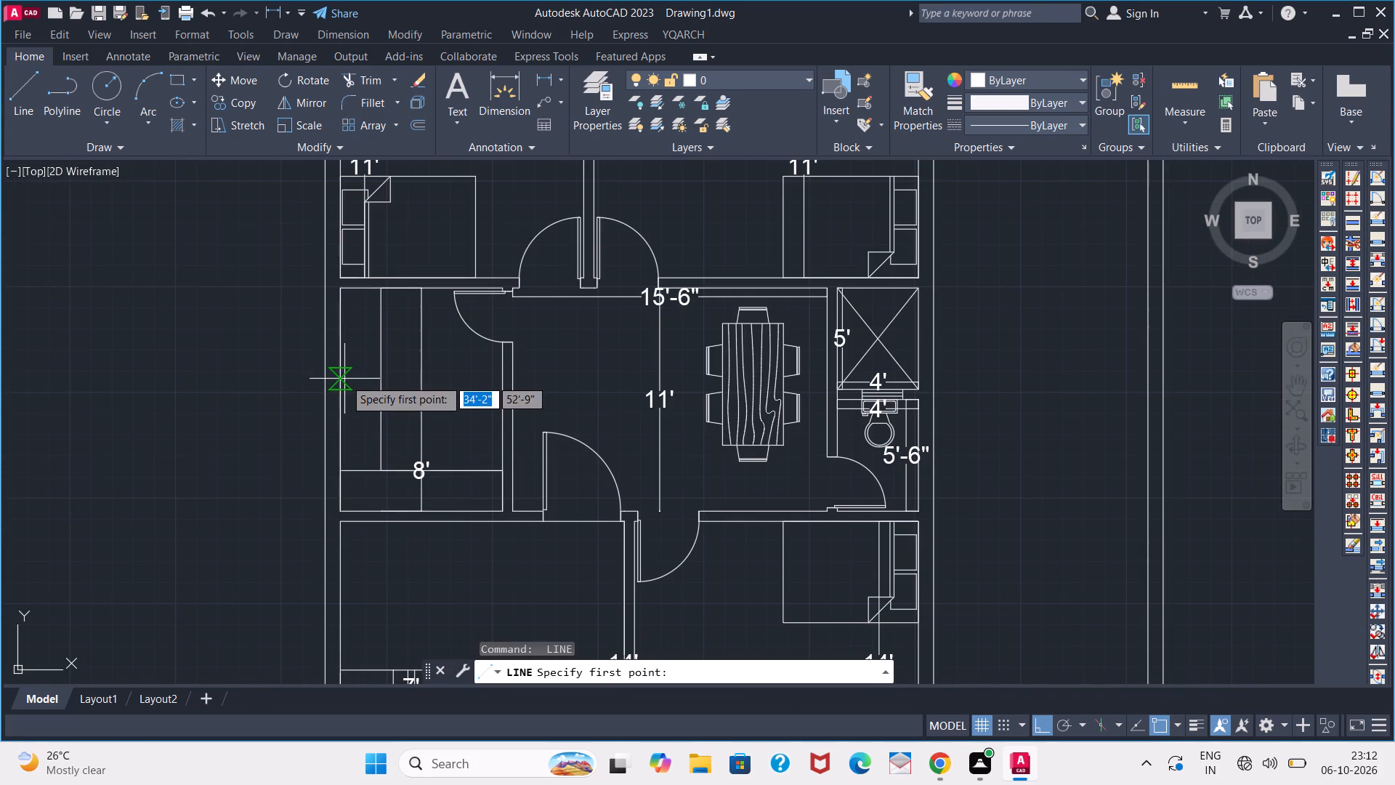
click(341, 395)
click(328, 396)
key(space)
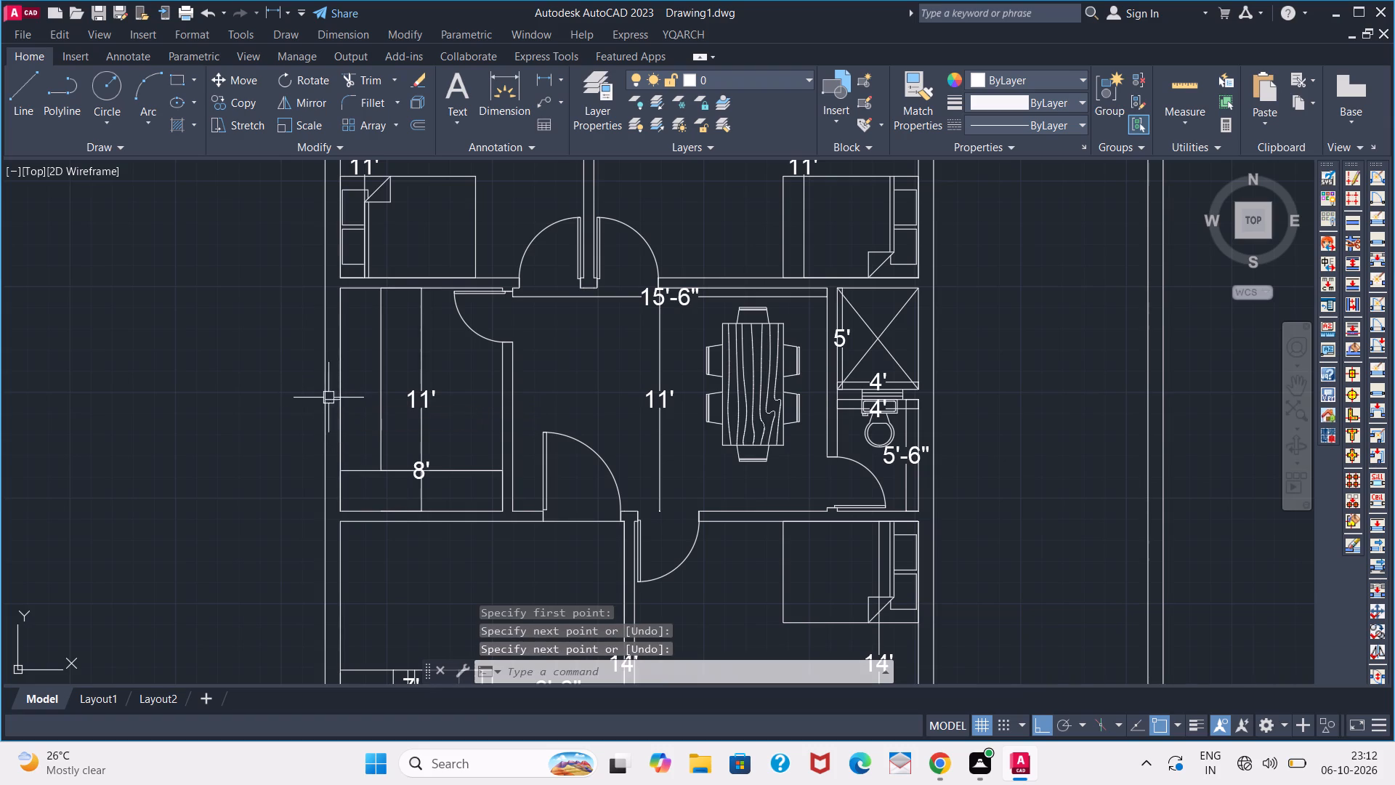
Offset the short line across the west wall by 2' to the north and 2' to the south.
key(o)
key(Return)
key(2)
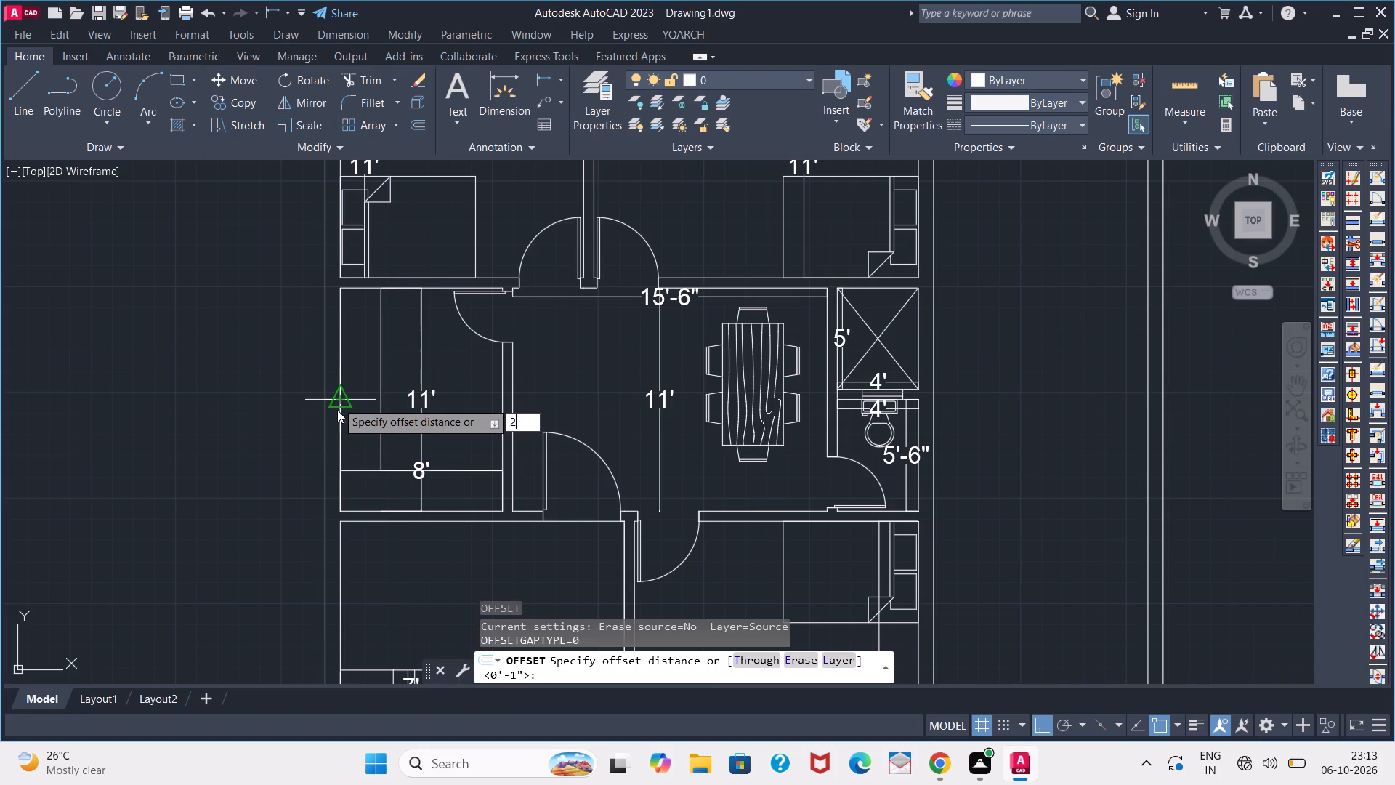
key(apostrophe)
key(Return)
scroll(336, 395, up, 2)
click(328, 408)
click(334, 325)
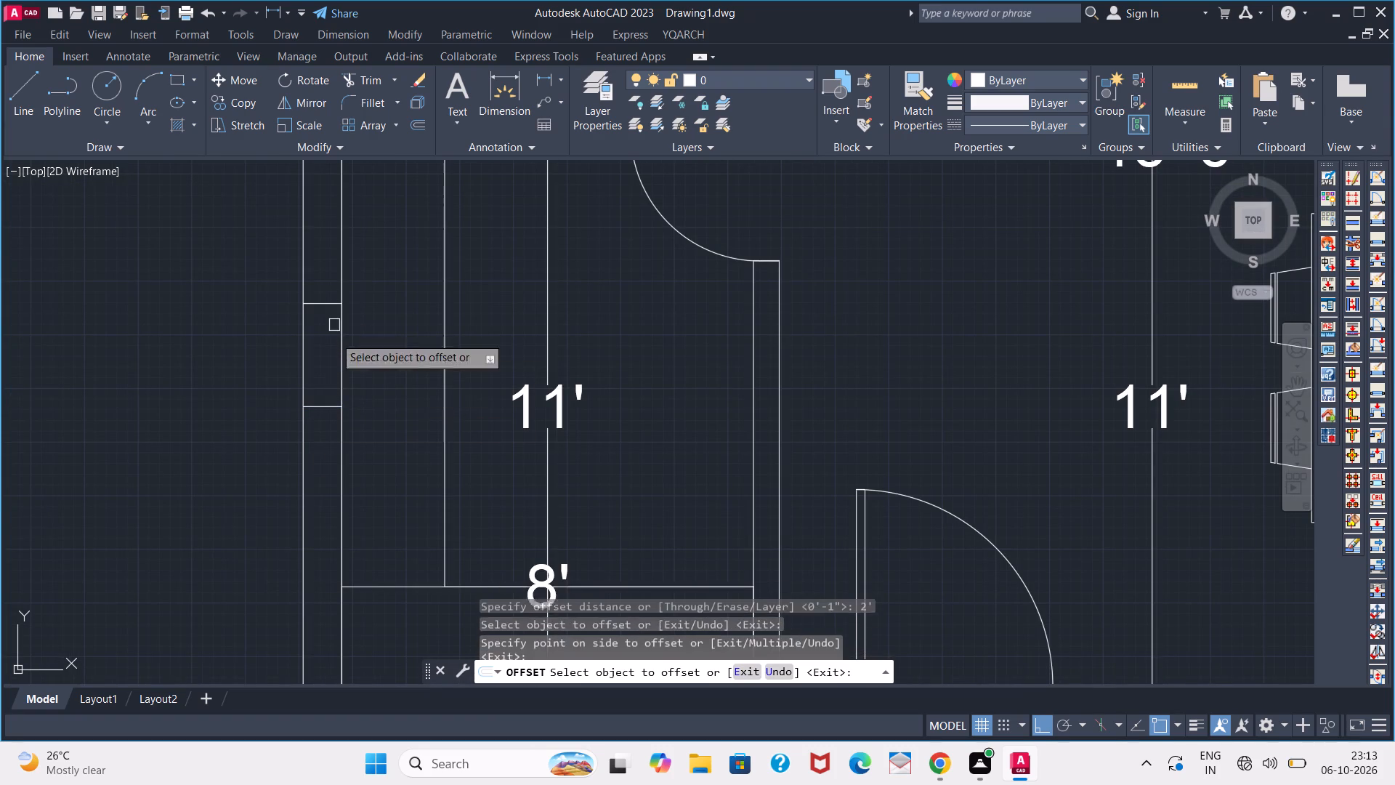
click(324, 401)
click(325, 479)
key(space)
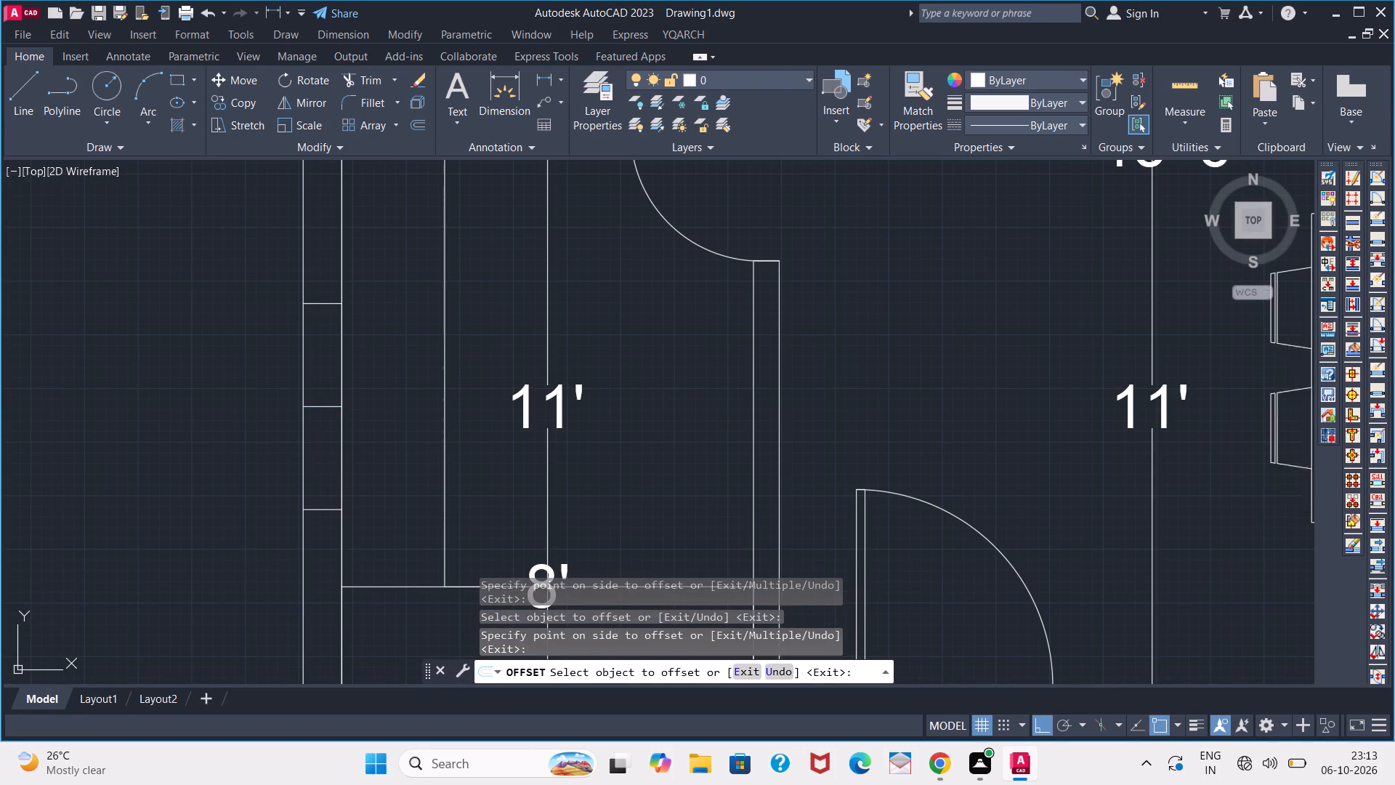
Erase the middle short line across the outer west wall of the 8' by 11' room.
click(328, 407)
key(Delete)
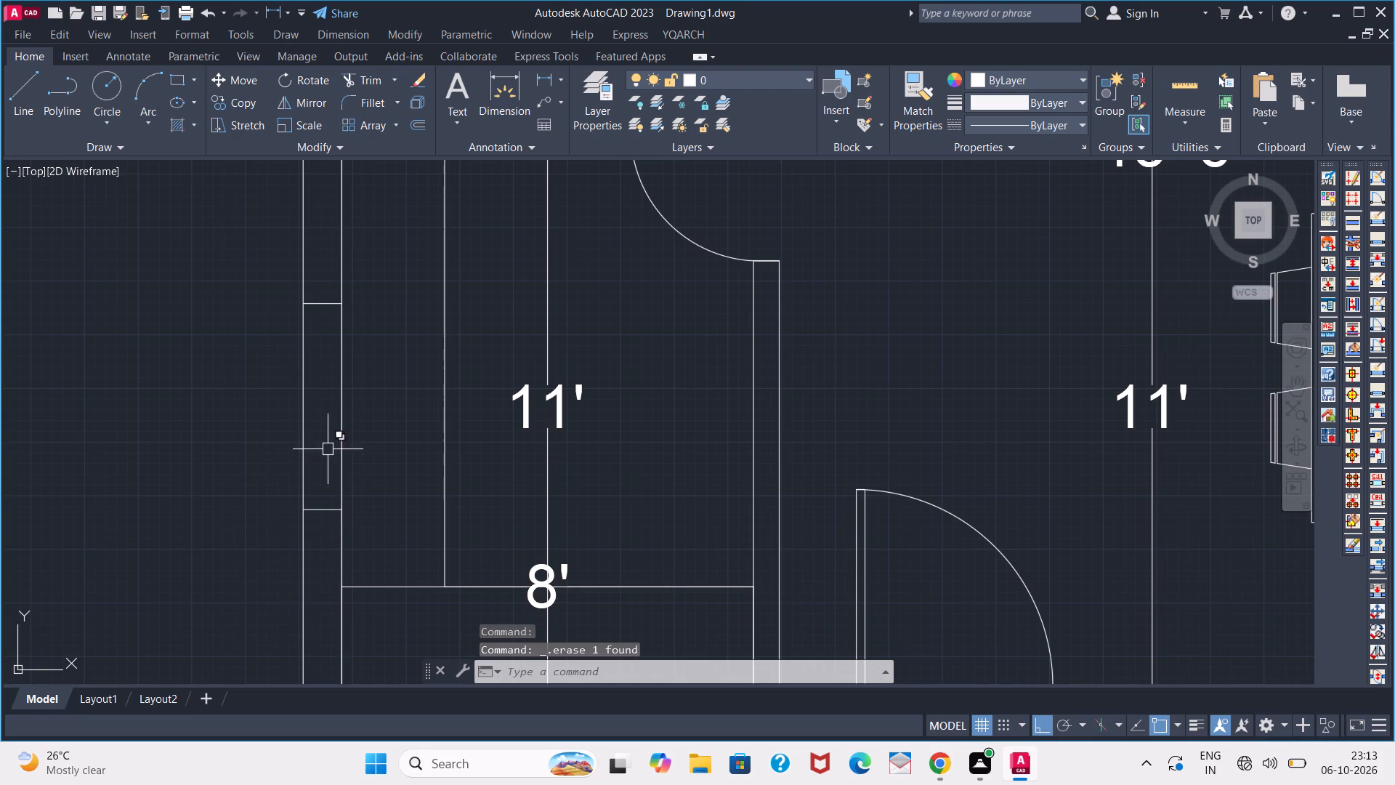
Draw a 4' line along the centre of the west wall, joining the midpoints of the two remaining short lines.
key(l)
key(Return)
click(321, 502)
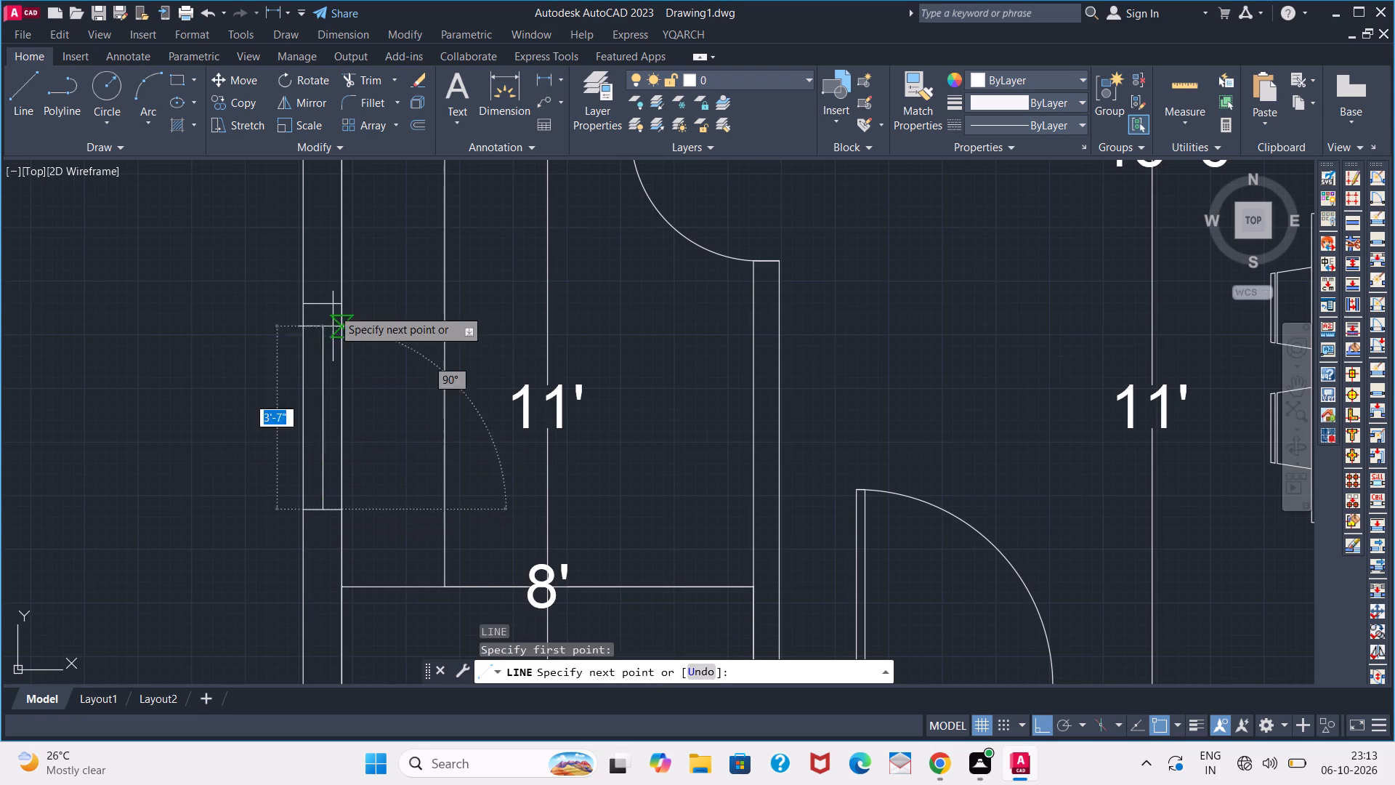
click(327, 296)
key(space)
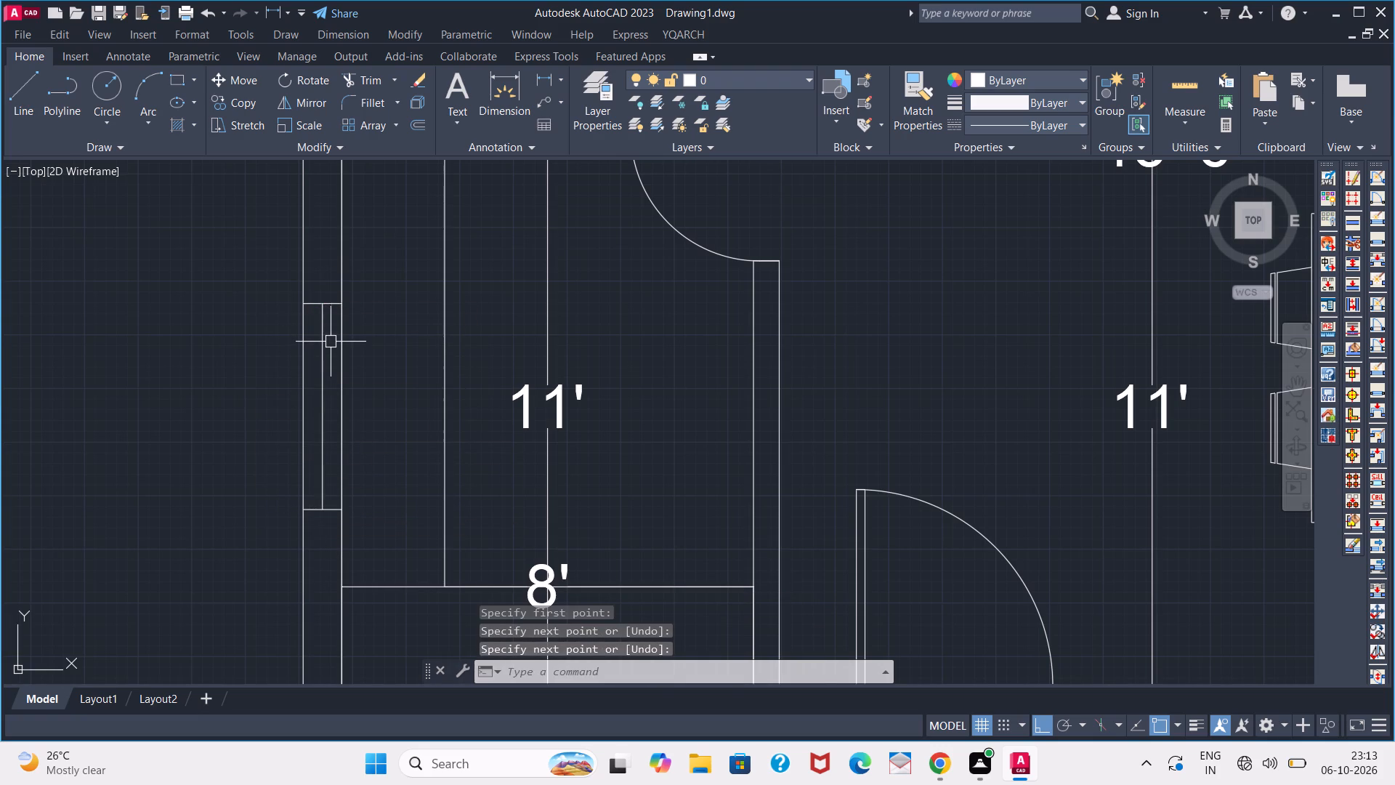
Offset the window's 4' centre line by 1" to the east and 1" to the west.
key(o)
key(Return)
key(1)
key(Return)
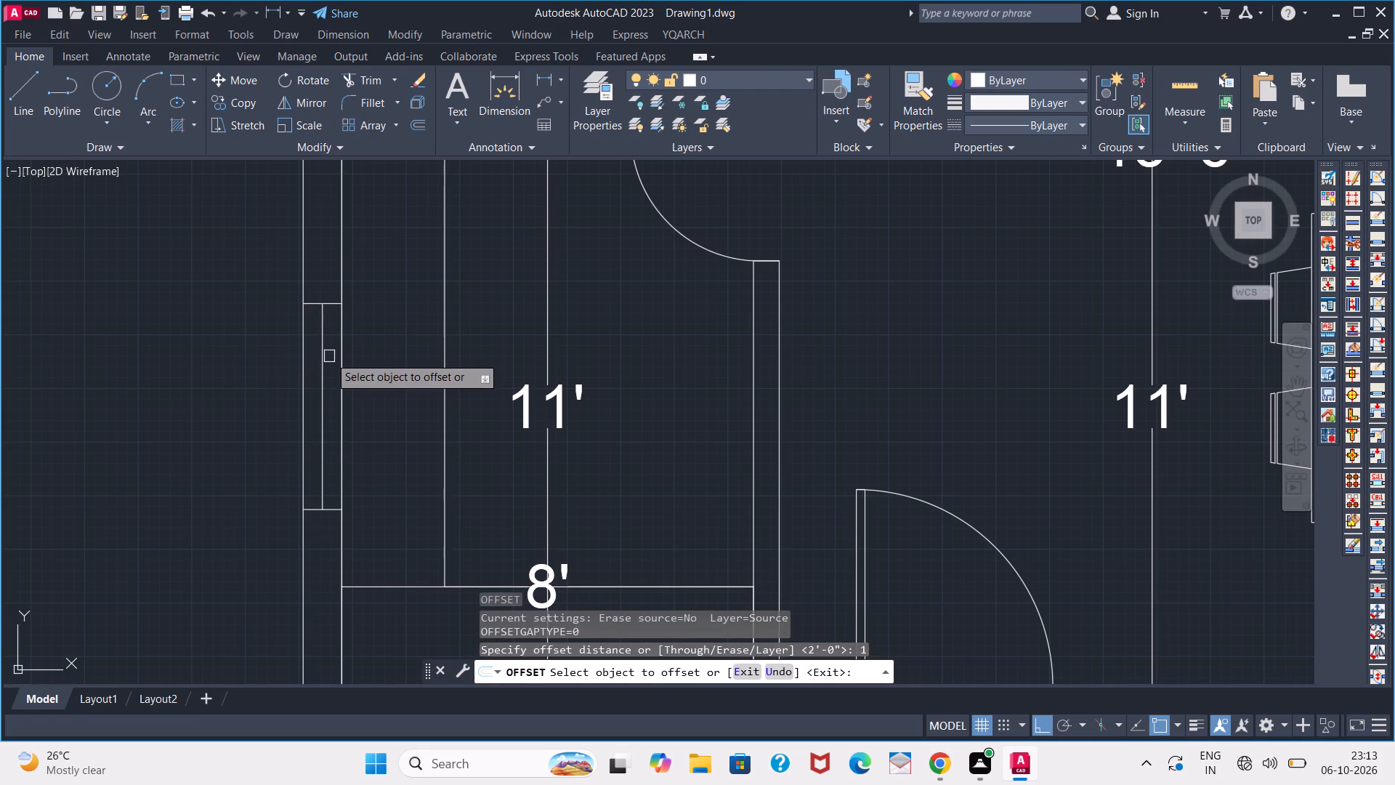
click(323, 358)
click(378, 369)
scroll(330, 385, up, 2)
click(302, 385)
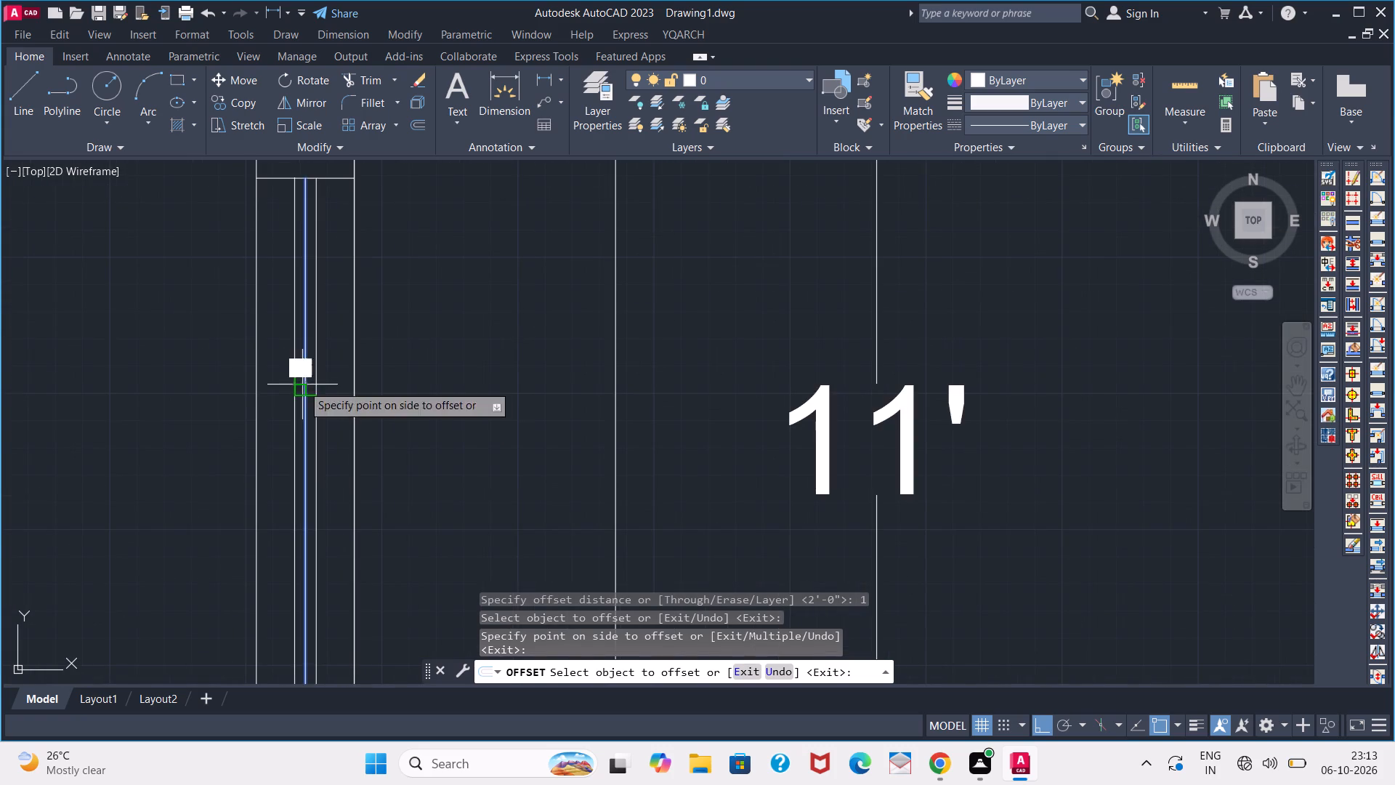
click(275, 385)
key(space)
Erase the original centre line between the two offset window lines.
click(303, 385)
key(Delete)
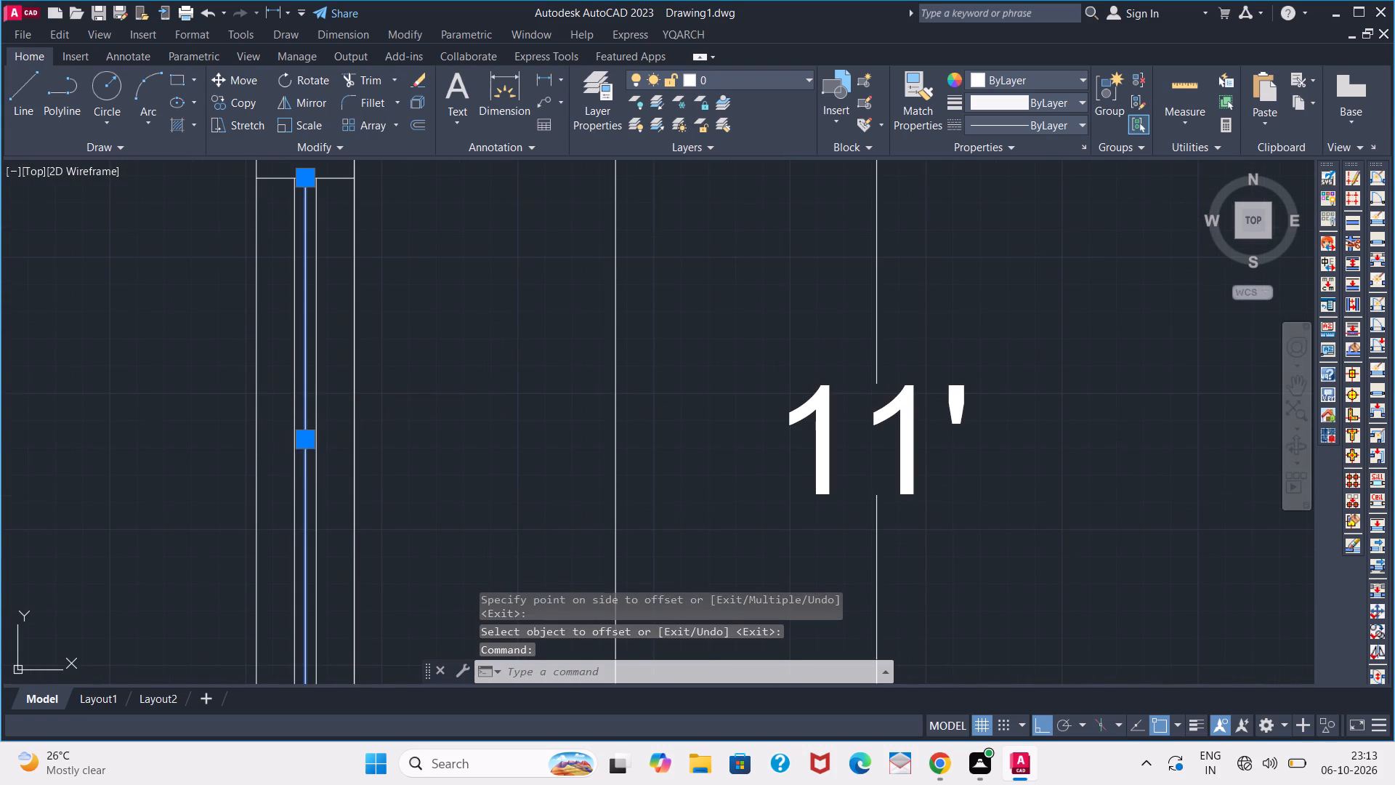
Group the two window lines and the two short end lines of the 8' by 11' room's west window.
click(334, 171)
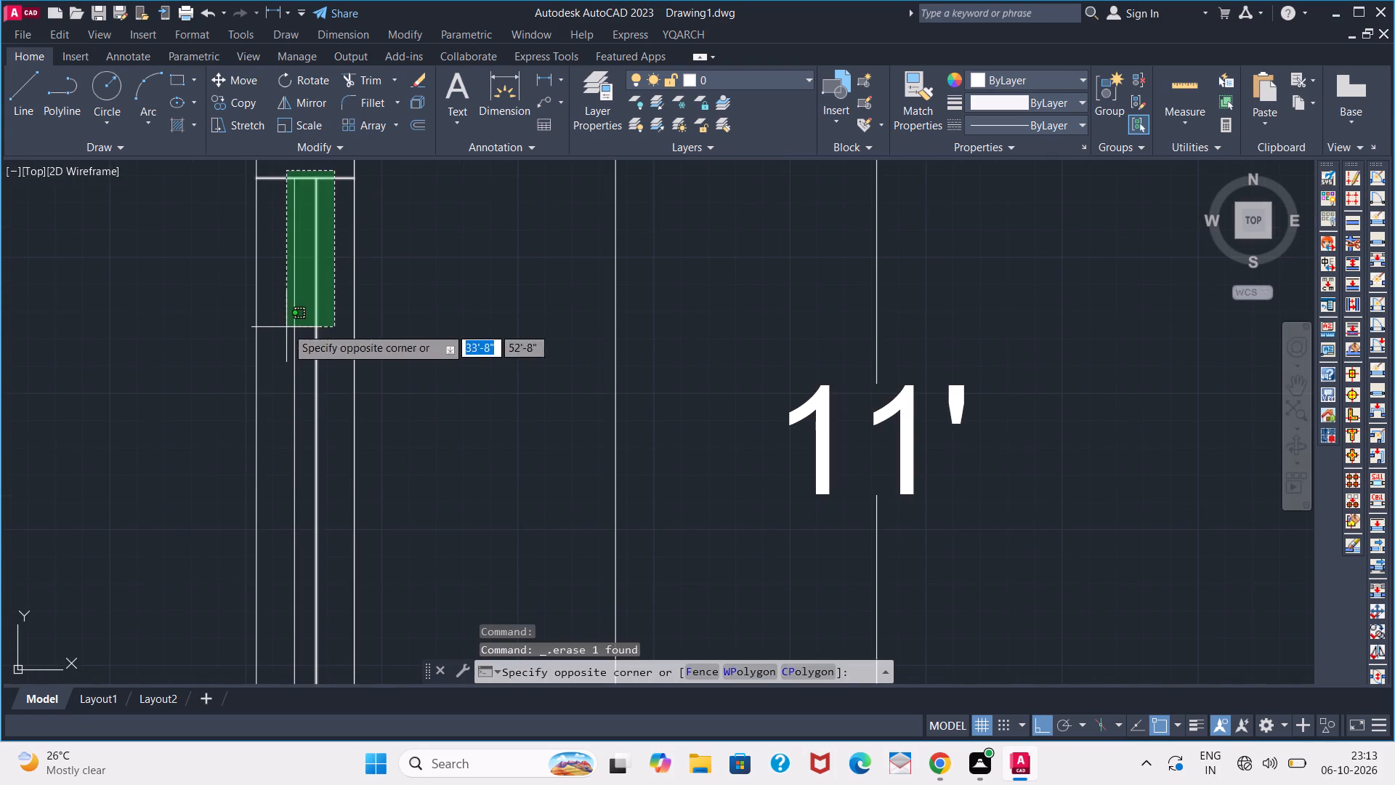
click(286, 329)
scroll(288, 479, down, 2)
middle_drag(287, 506, 296, 372)
scroll(300, 482, up, 3)
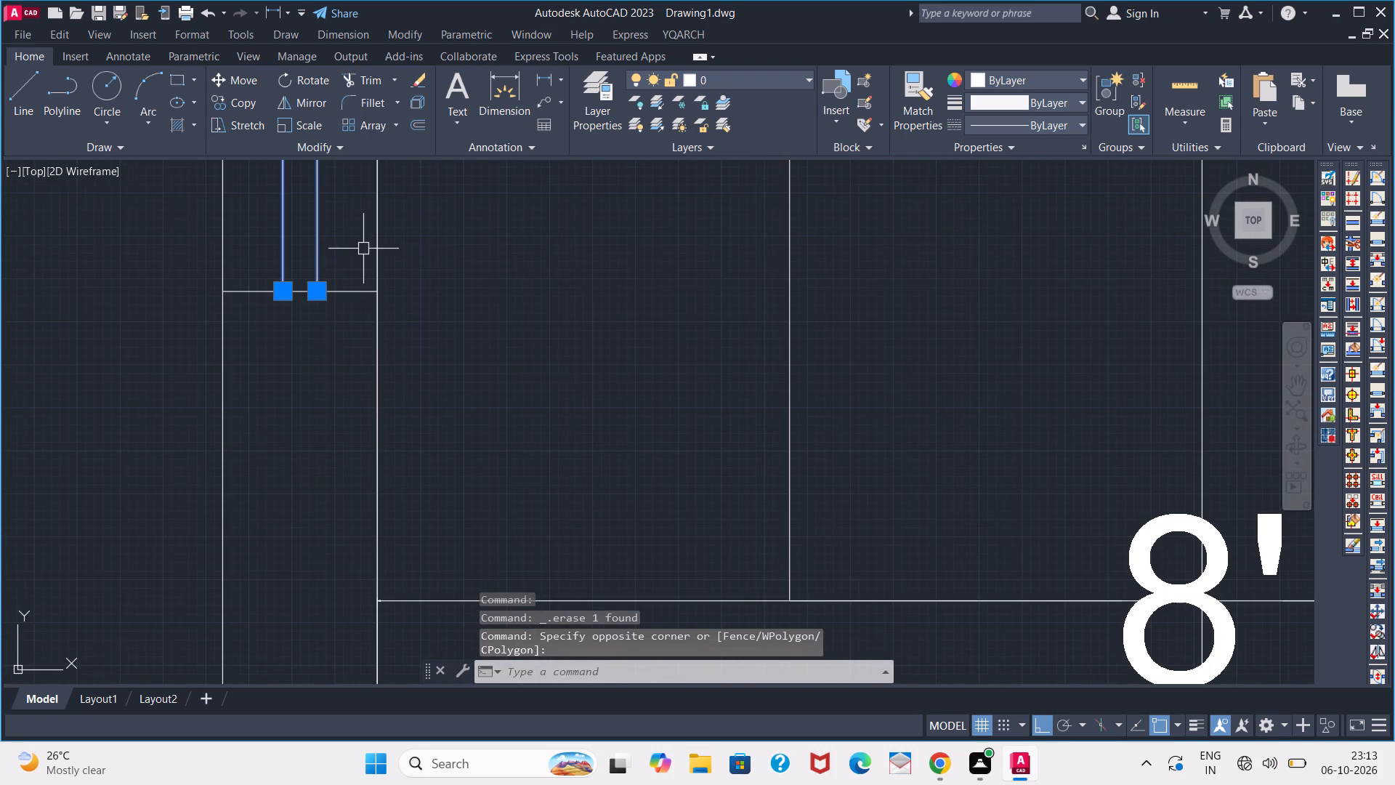
drag(363, 249, 360, 273)
click(319, 334)
key(g)
key(space)
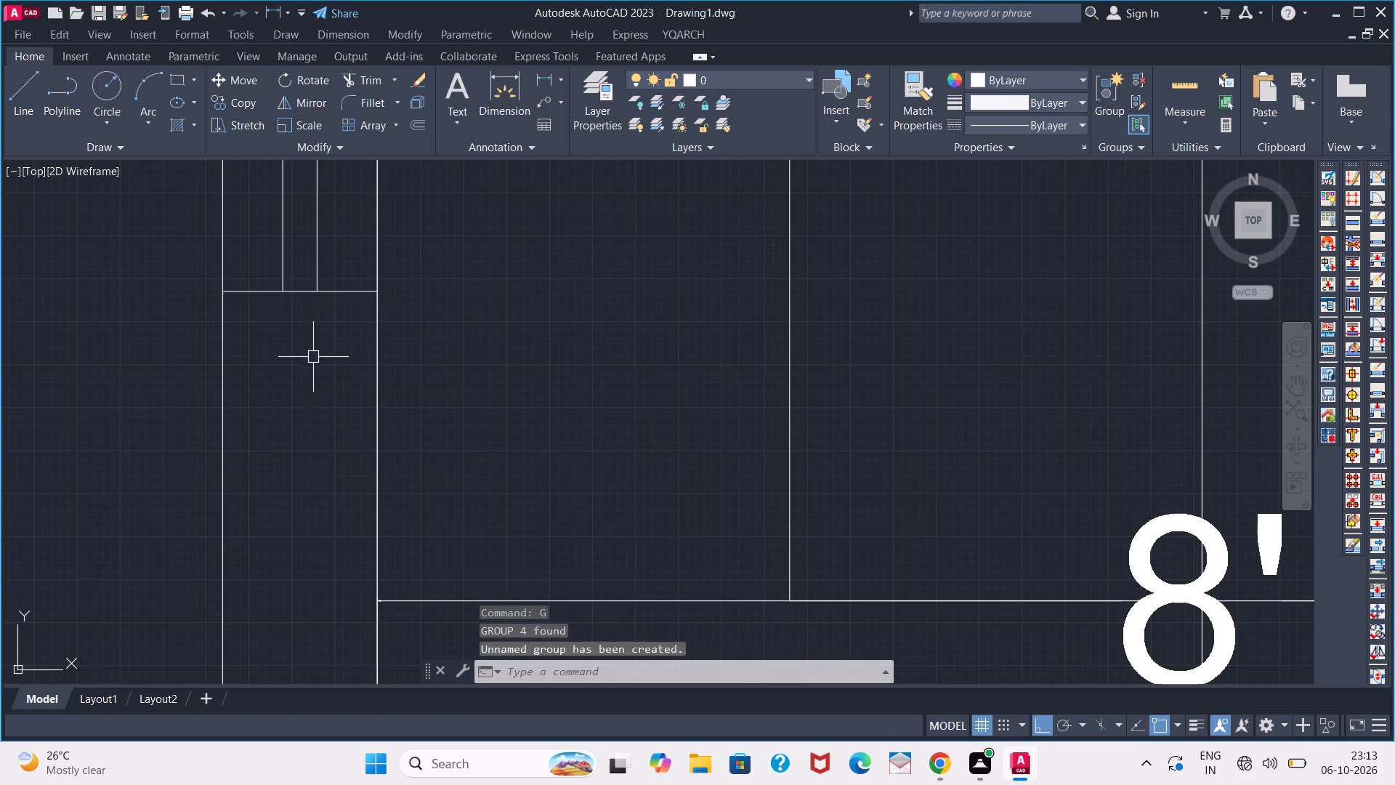
Copy the grouped window onto the outer west wall of the 12' by 11' bedroom and the outer east wall of the 16' by 11' bedroom.
scroll(317, 351, down, 2)
click(316, 315)
scroll(322, 339, down, 3)
middle_drag(374, 341, 344, 404)
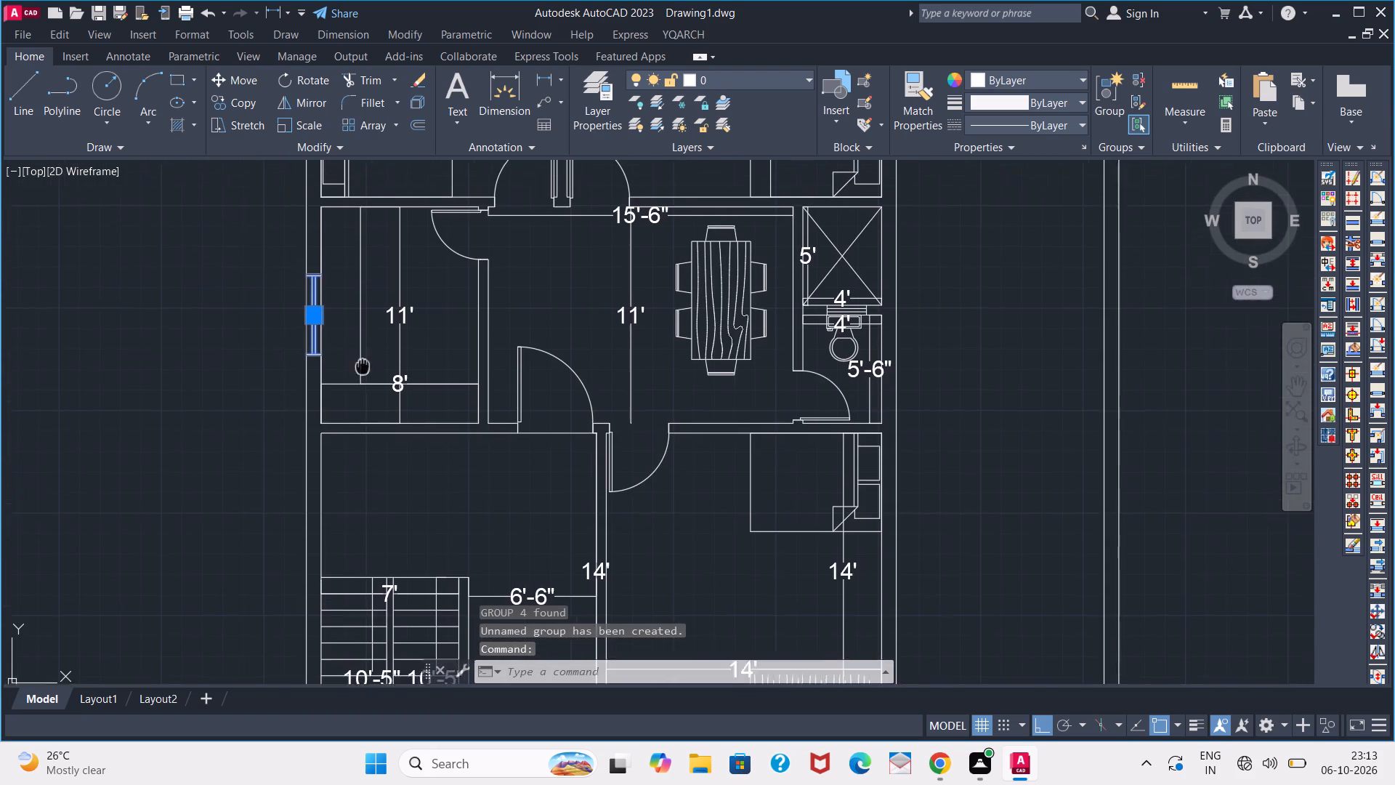
middle_drag(344, 404, 337, 490)
middle_click(337, 490)
text(CO)
key(Return)
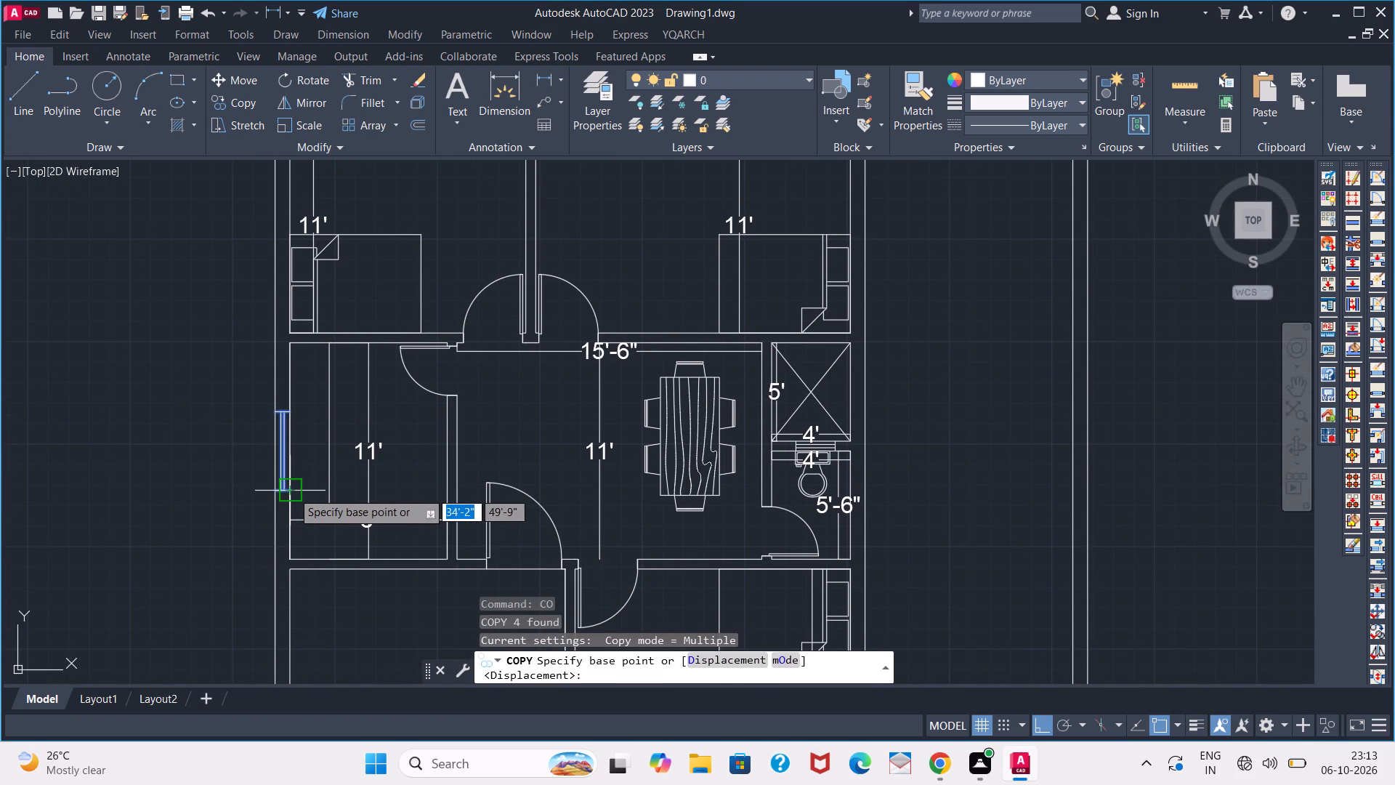
click(292, 491)
middle_drag(300, 265, 289, 404)
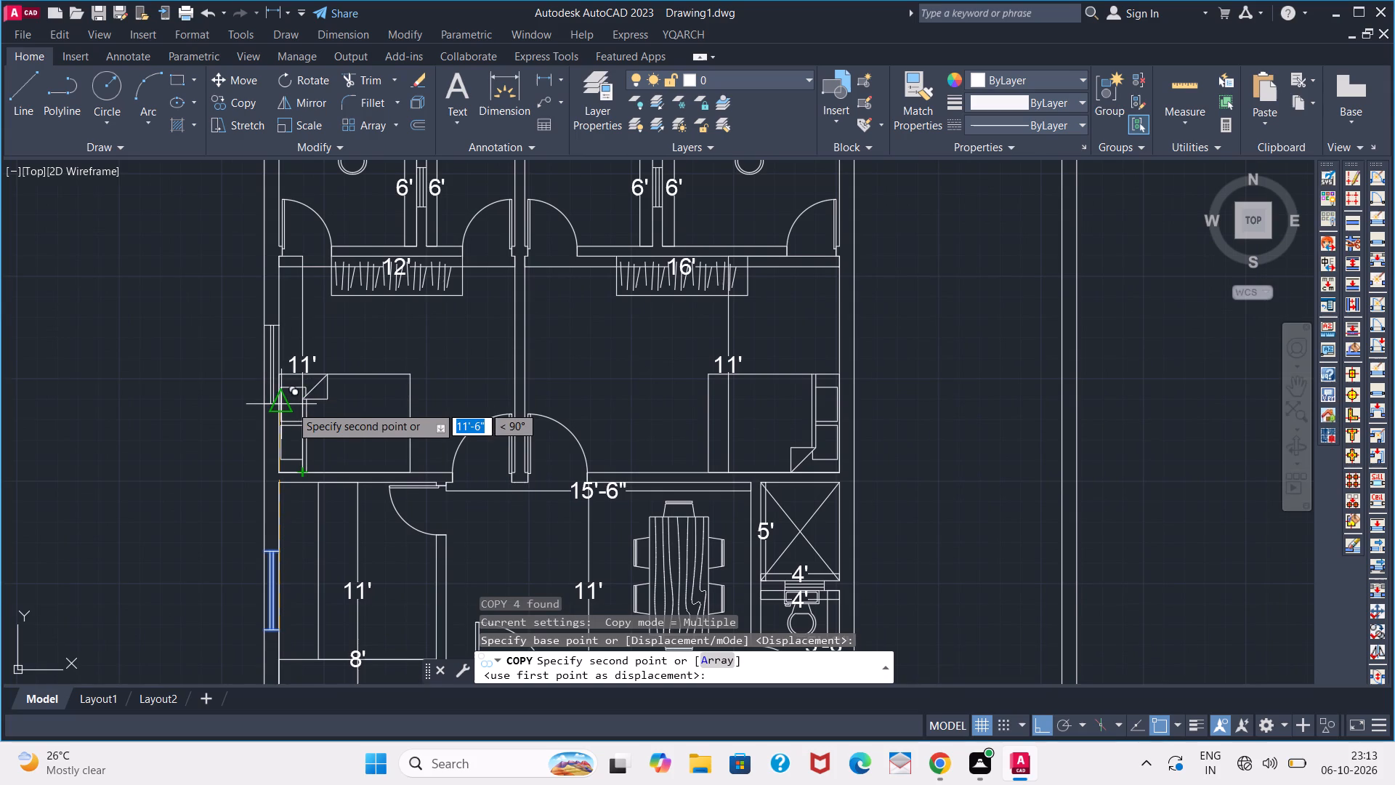
click(291, 406)
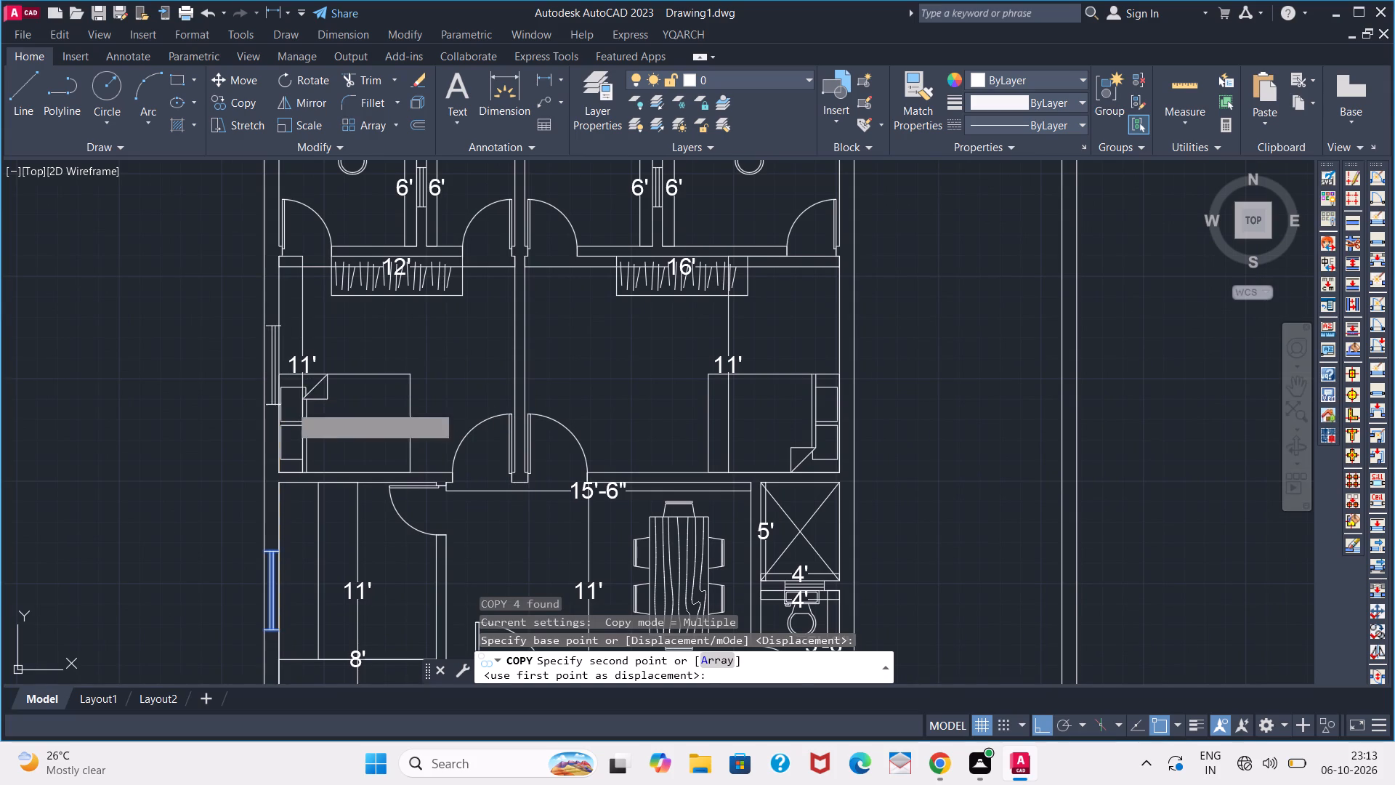
click(854, 368)
middle_drag(852, 428, 805, 219)
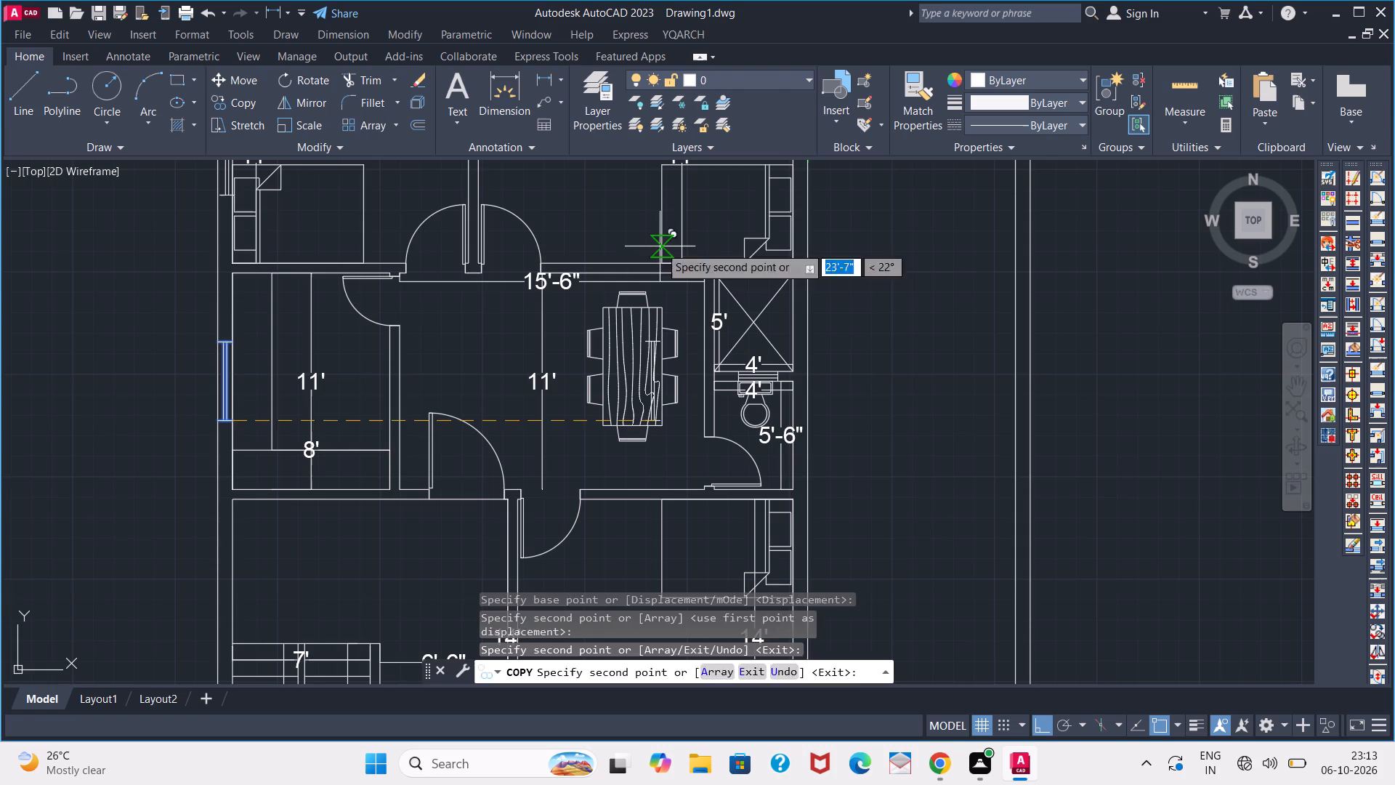
key(Escape)
Copy the east-wall window of the 16' by 11' bedroom straight south onto the east wall of the 14' by 14' bedroom.
scroll(564, 408, down, 1)
middle_drag(544, 402, 575, 248)
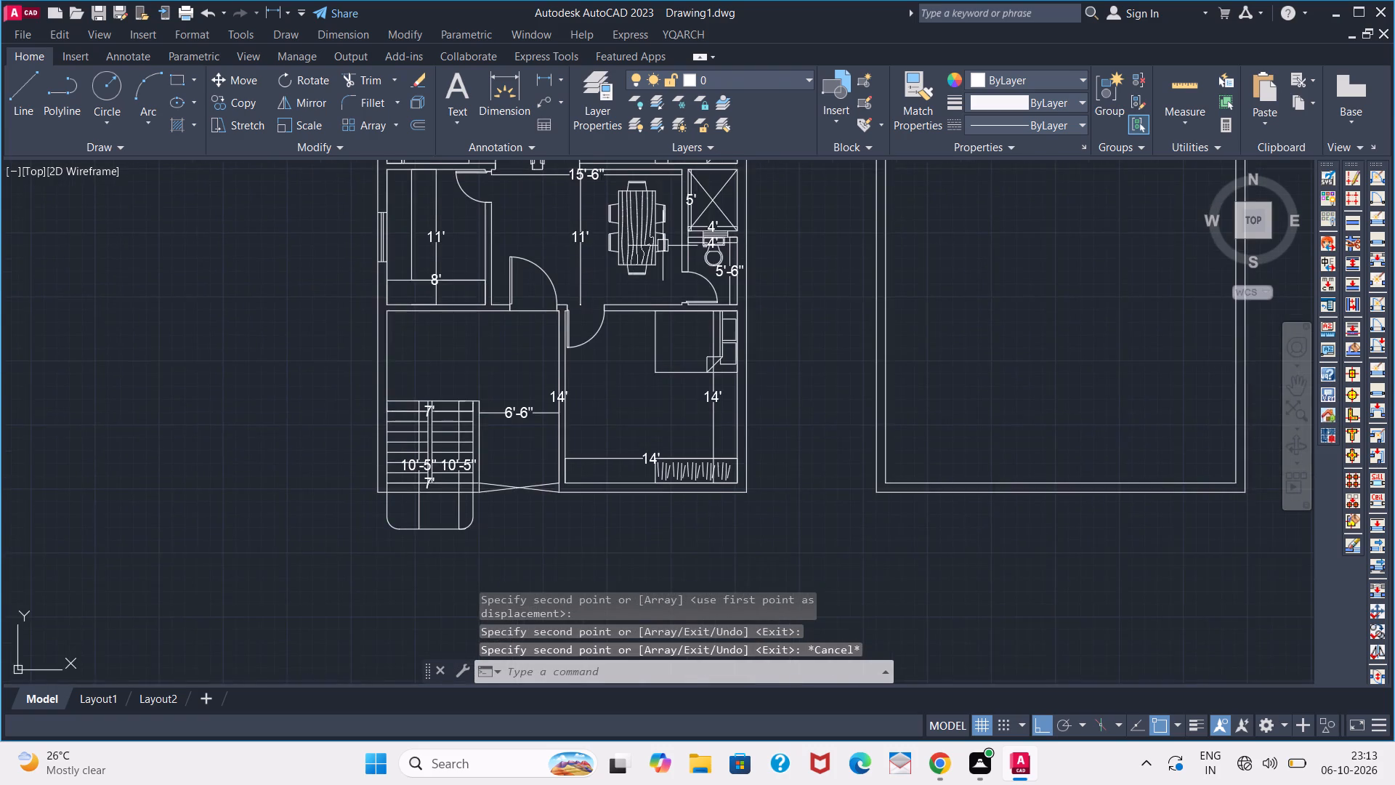
scroll(703, 258, down, 1)
middle_drag(688, 270, 663, 299)
middle_drag(599, 361, 558, 399)
scroll(663, 206, up, 2)
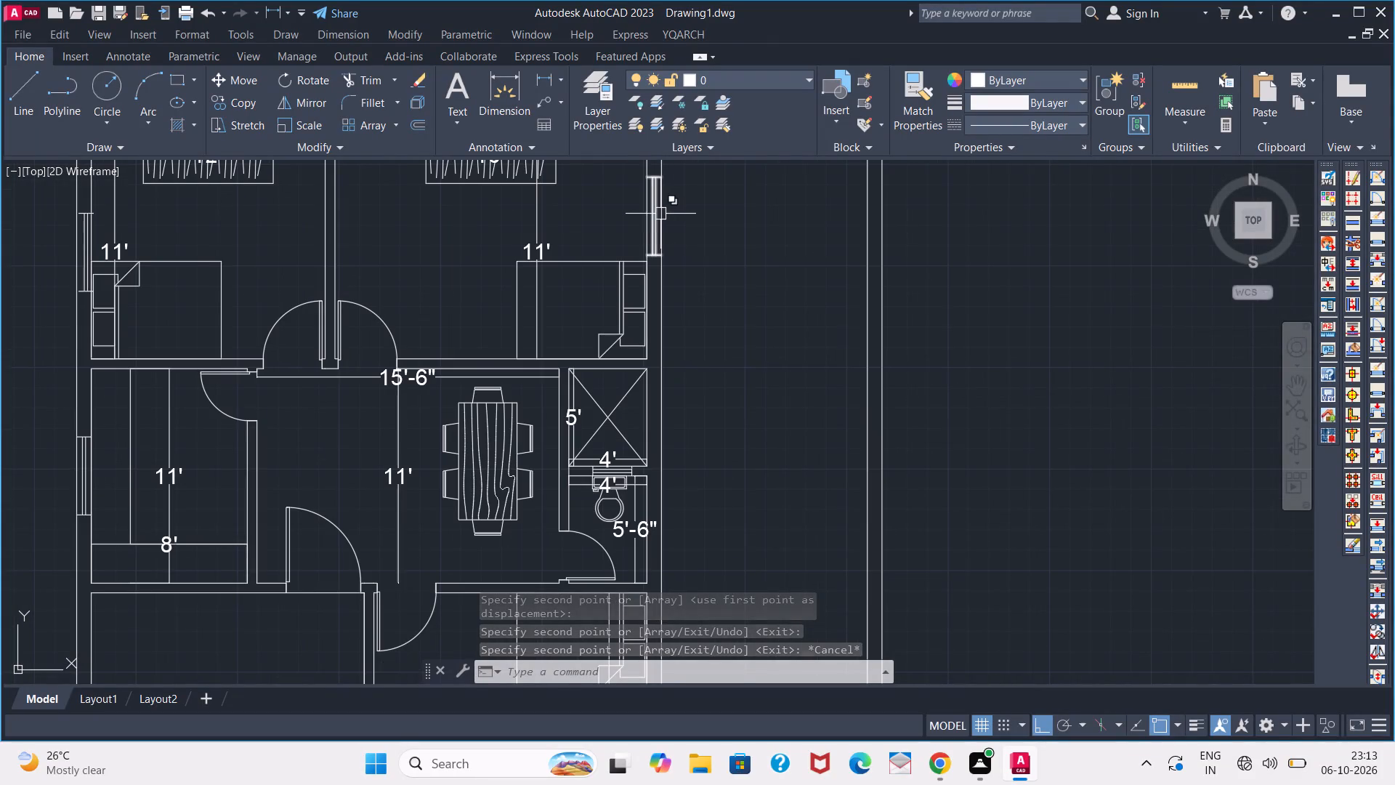
click(660, 214)
key(c)
key(o)
key(Return)
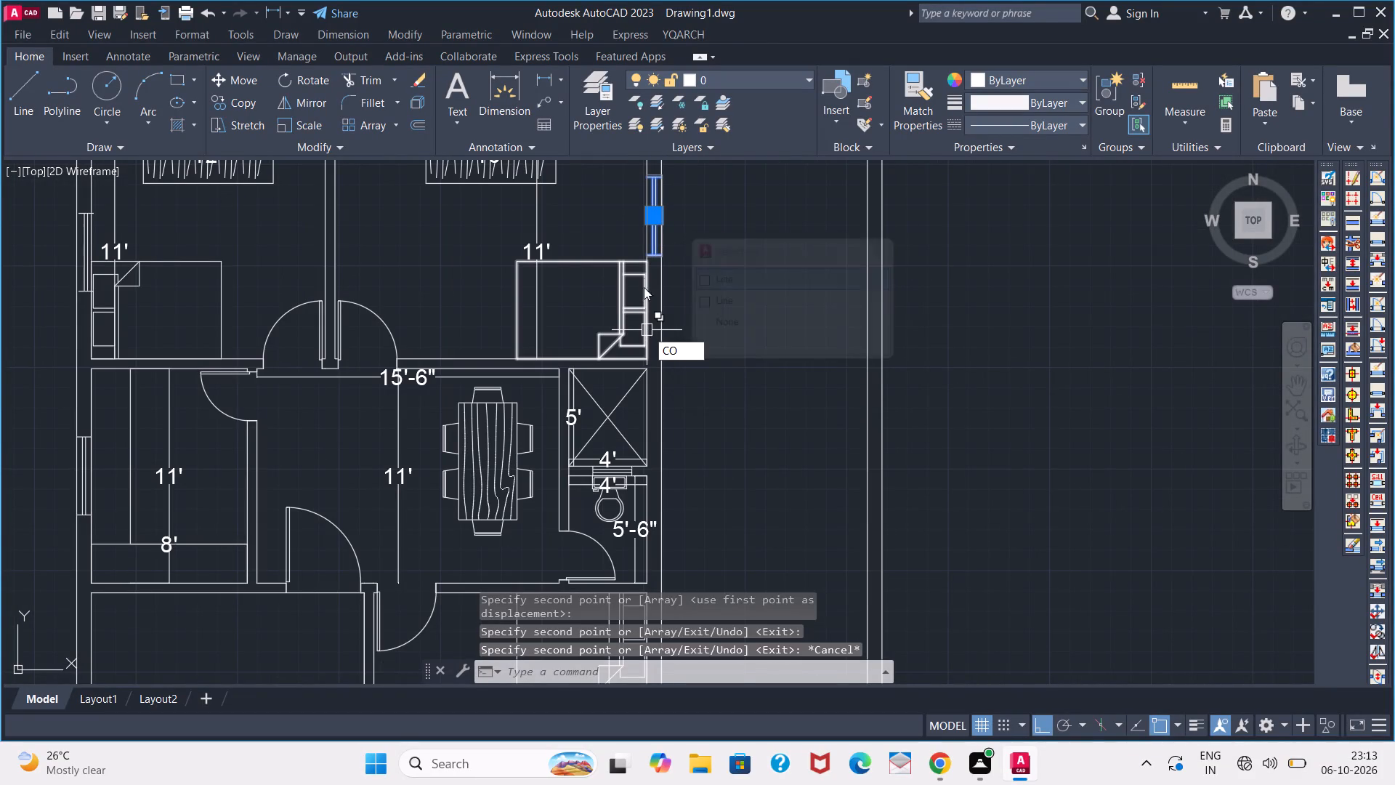
key(space)
click(666, 264)
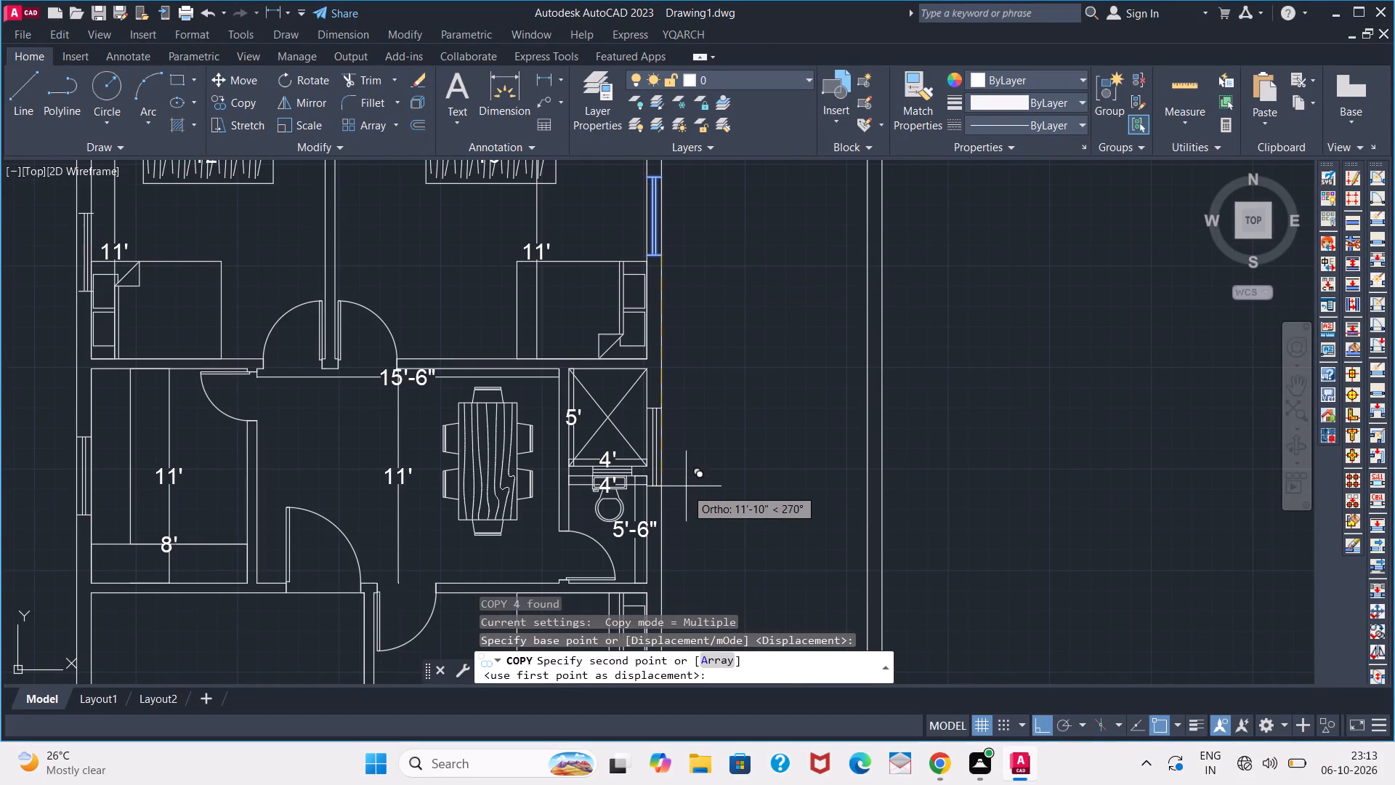
scroll(685, 489, down, 1)
middle_drag(679, 447, 679, 214)
middle_click(678, 185)
scroll(675, 399, up, 2)
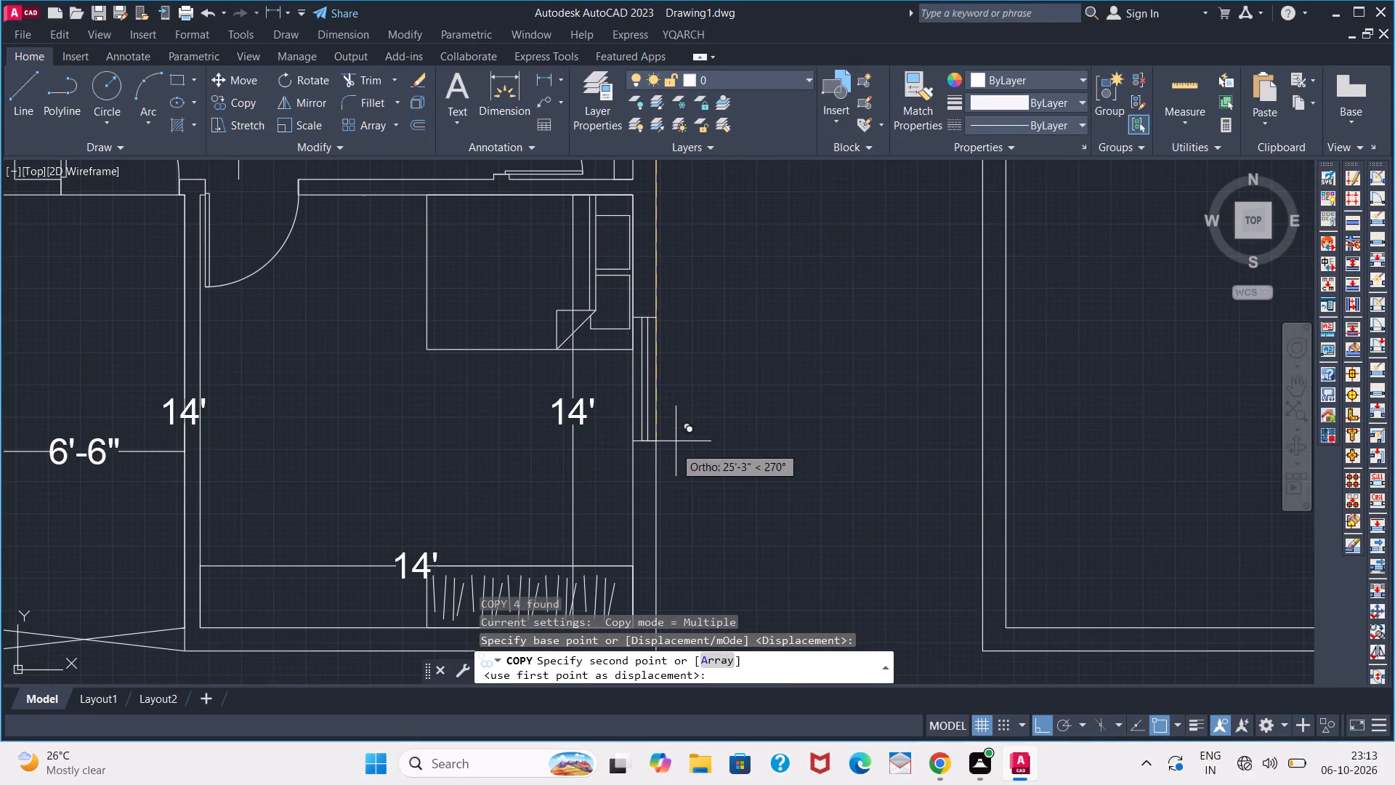
click(663, 497)
key(space)
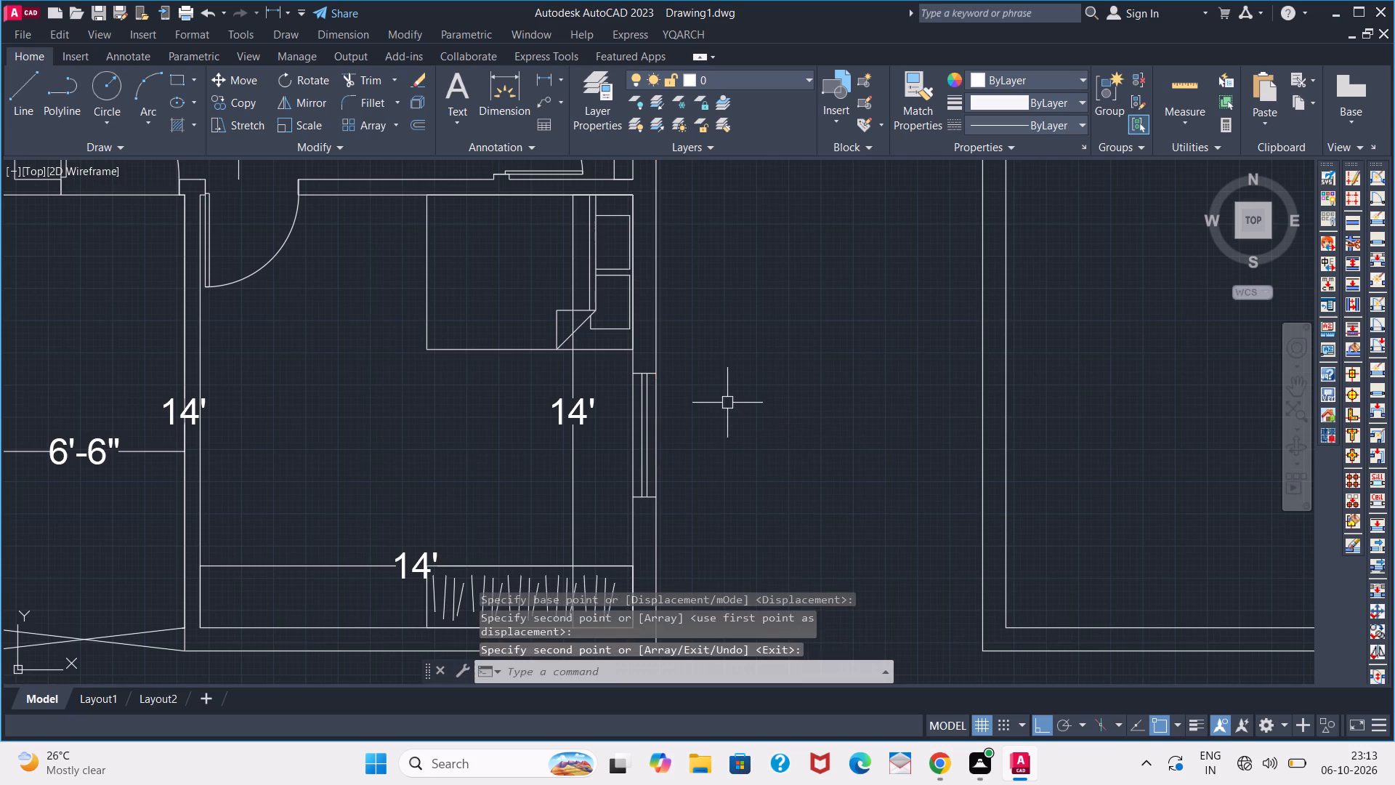
Move the 16' by 11' bedroom's window about 2' south along the east wall.
scroll(731, 360, down, 1)
middle_drag(756, 267, 737, 486)
scroll(740, 417, down, 1)
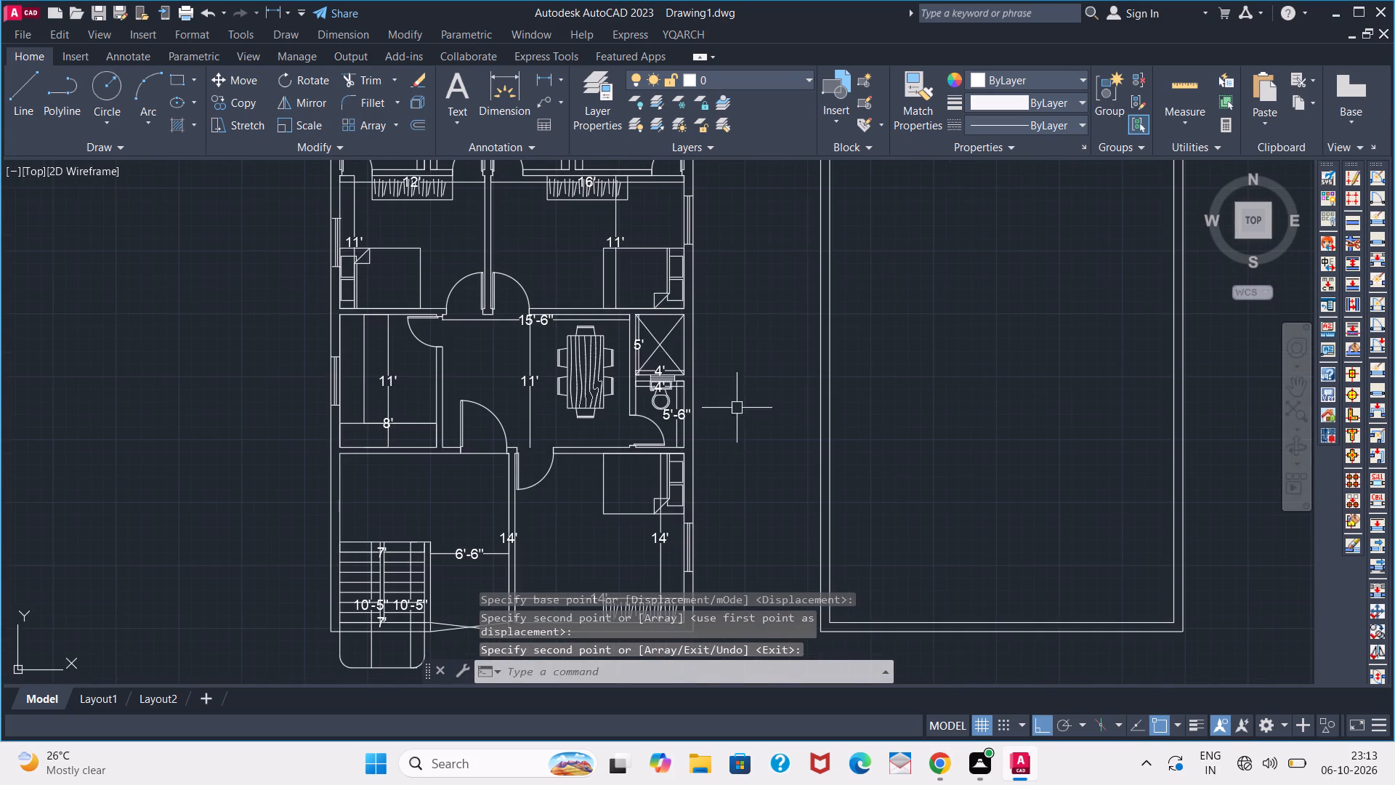
middle_drag(727, 466, 725, 476)
middle_drag(735, 343, 719, 435)
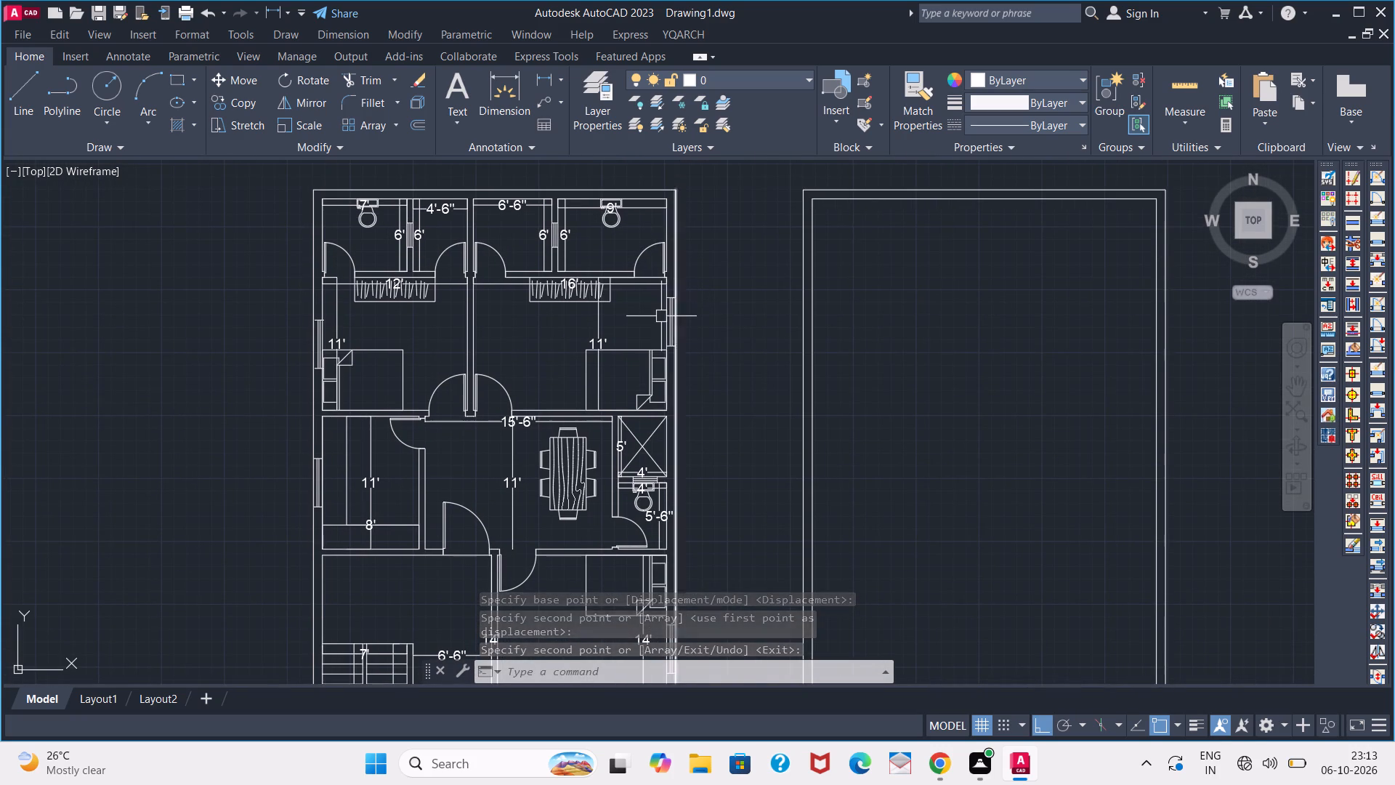
scroll(660, 316, up, 3)
click(674, 296)
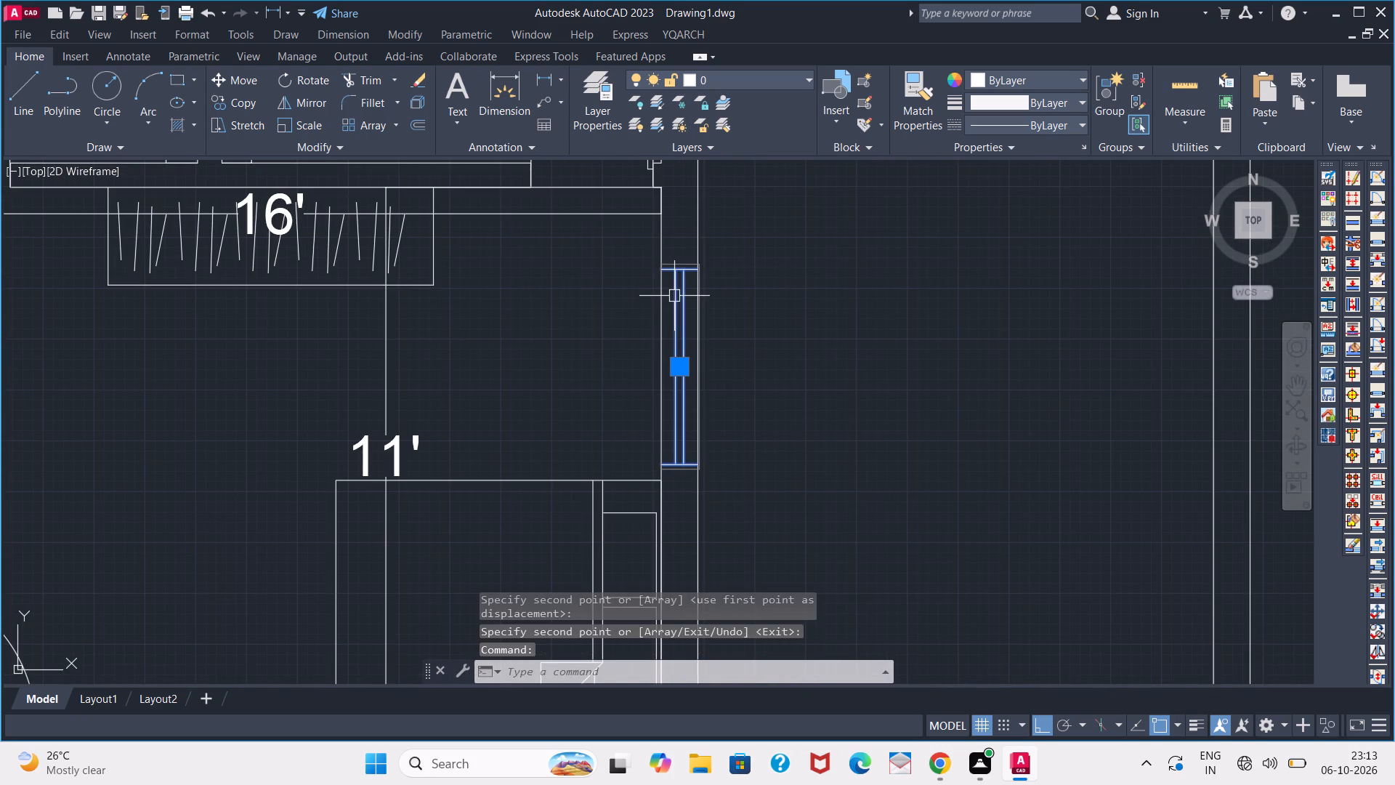
key(m)
key(Return)
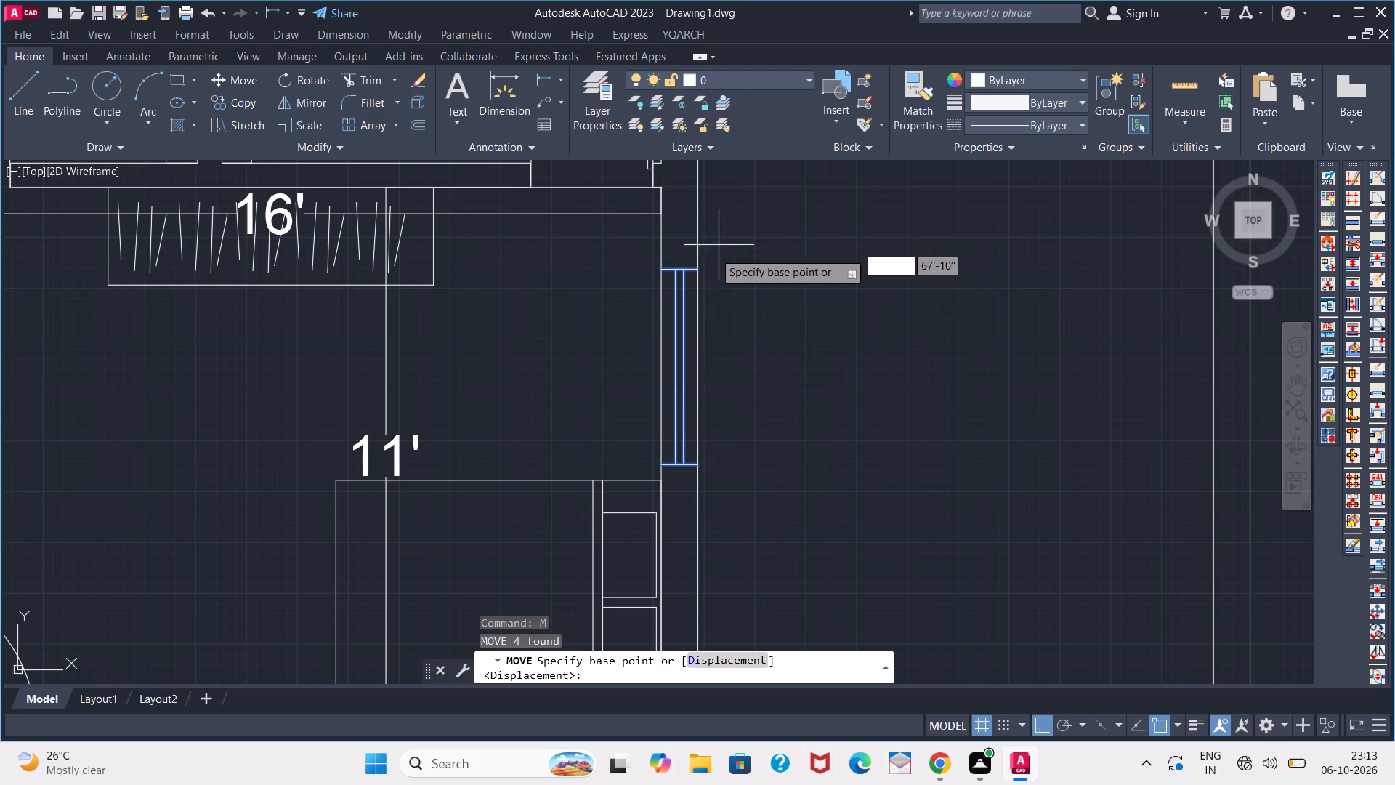
click(706, 260)
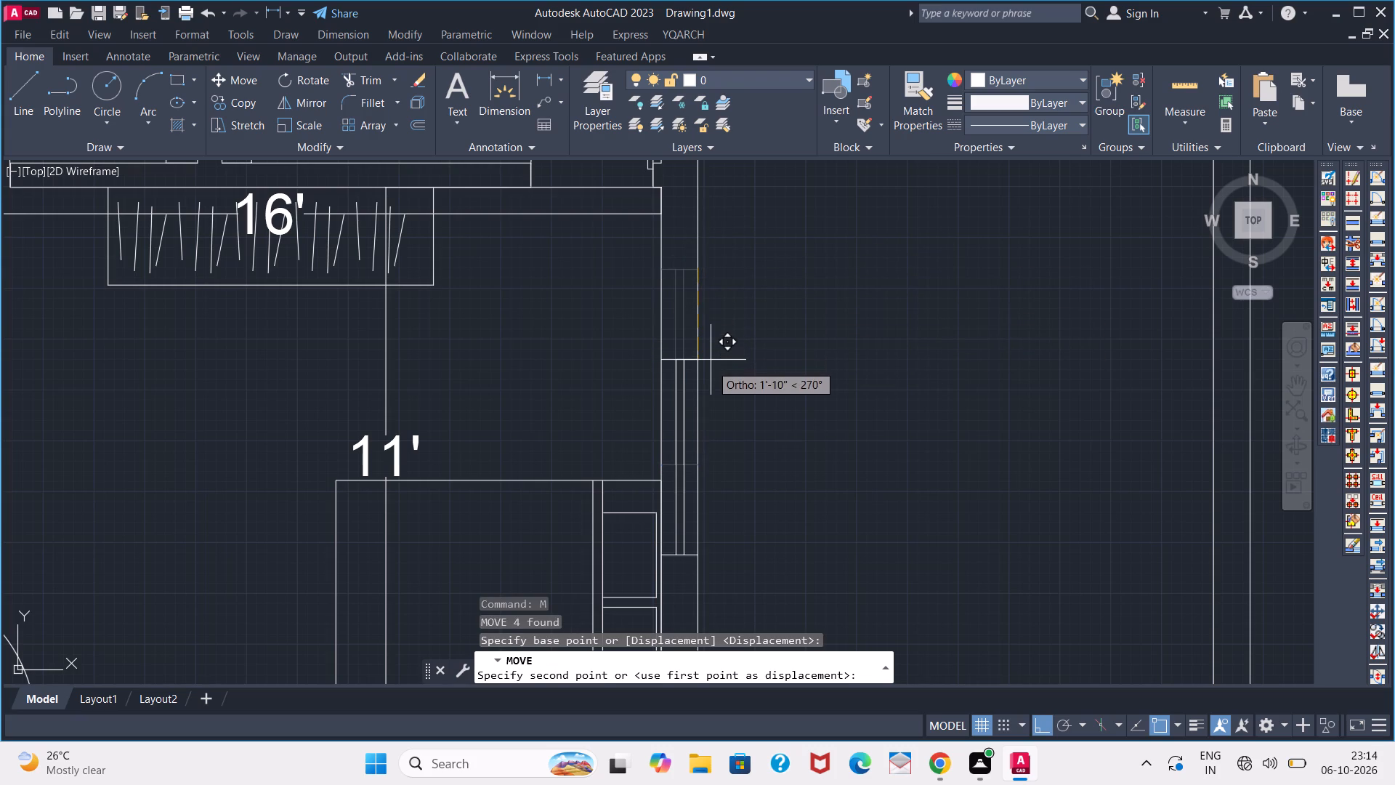
click(711, 374)
key(space)
scroll(733, 372, down, 4)
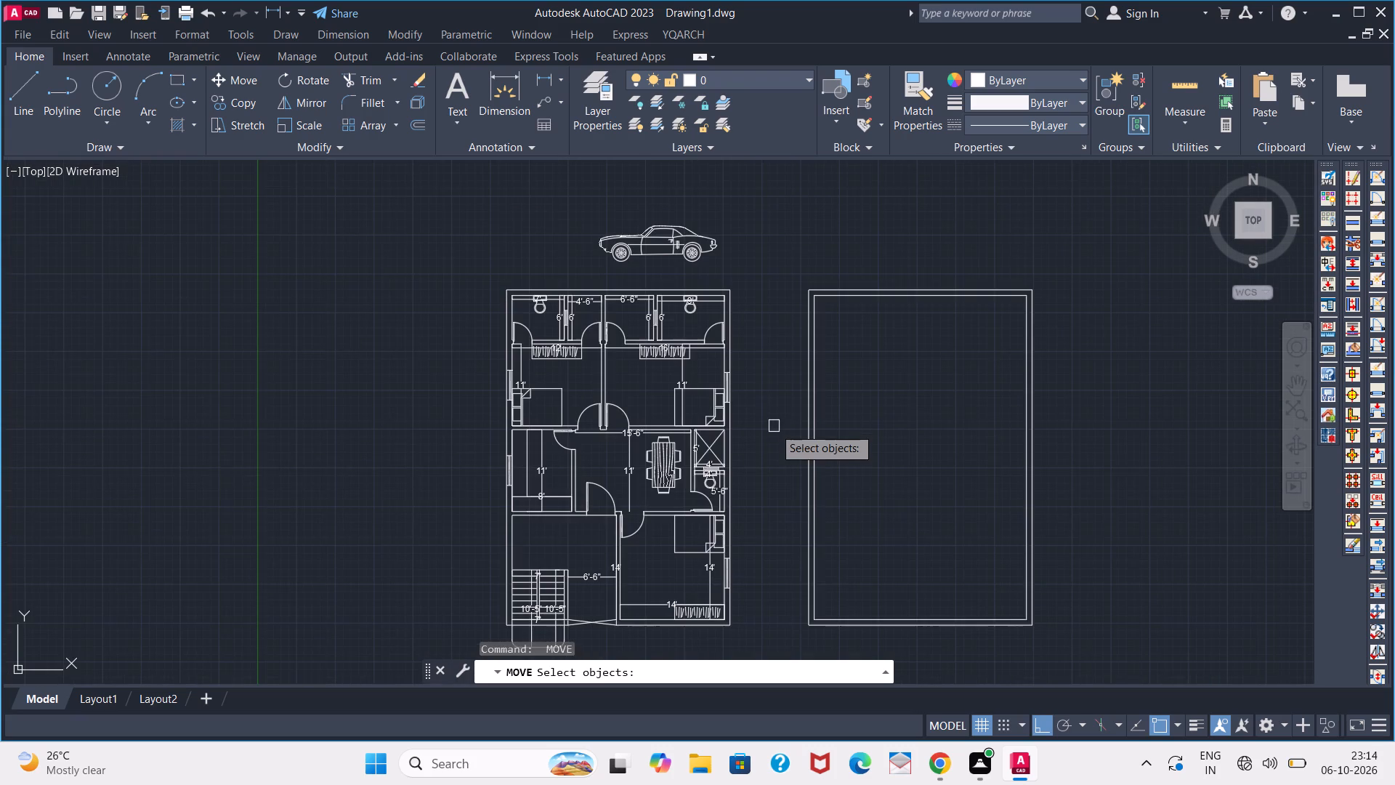
key(space)
Trim the outer and inner east wall lines across the window opening of the 16' by 11' bedroom.
text(TR)
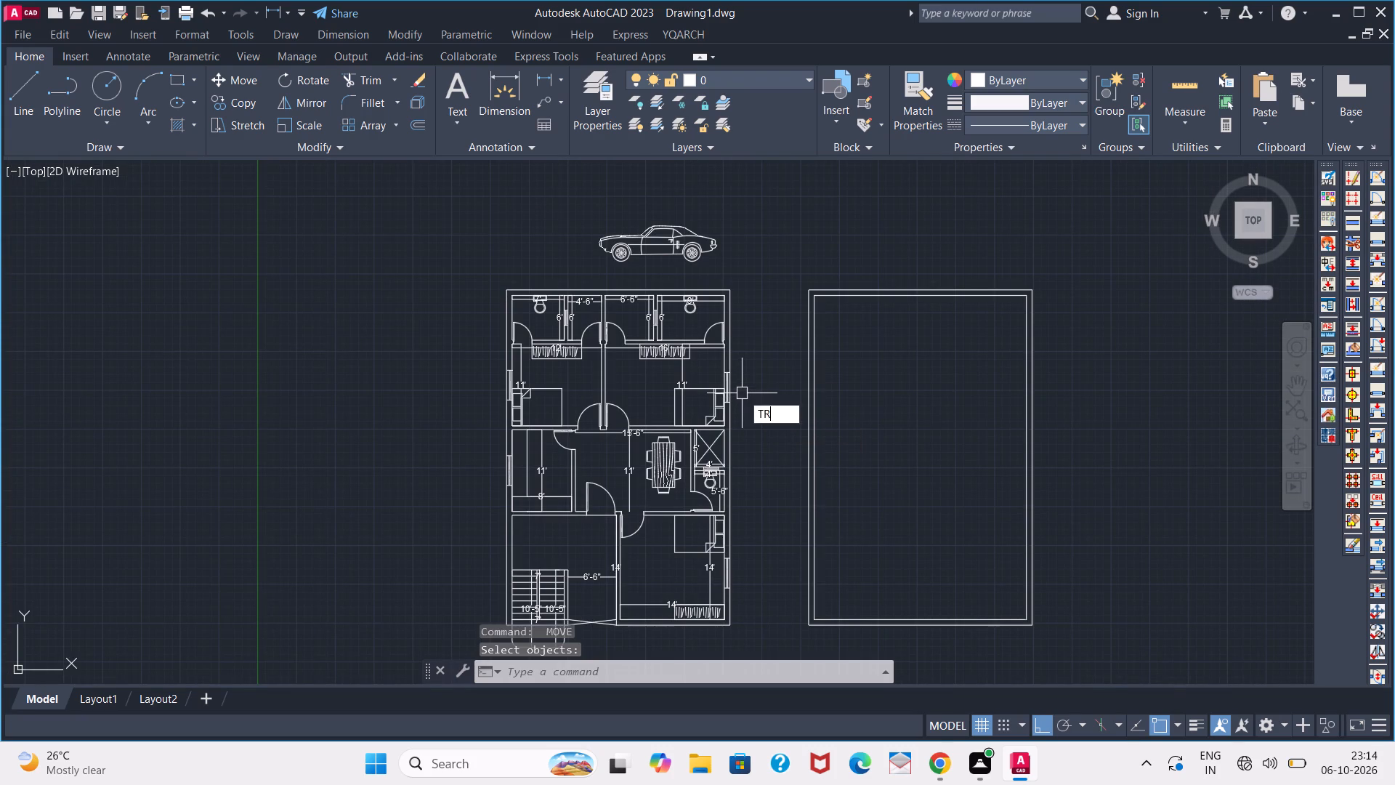
key(space)
scroll(741, 392, up, 2)
click(711, 387)
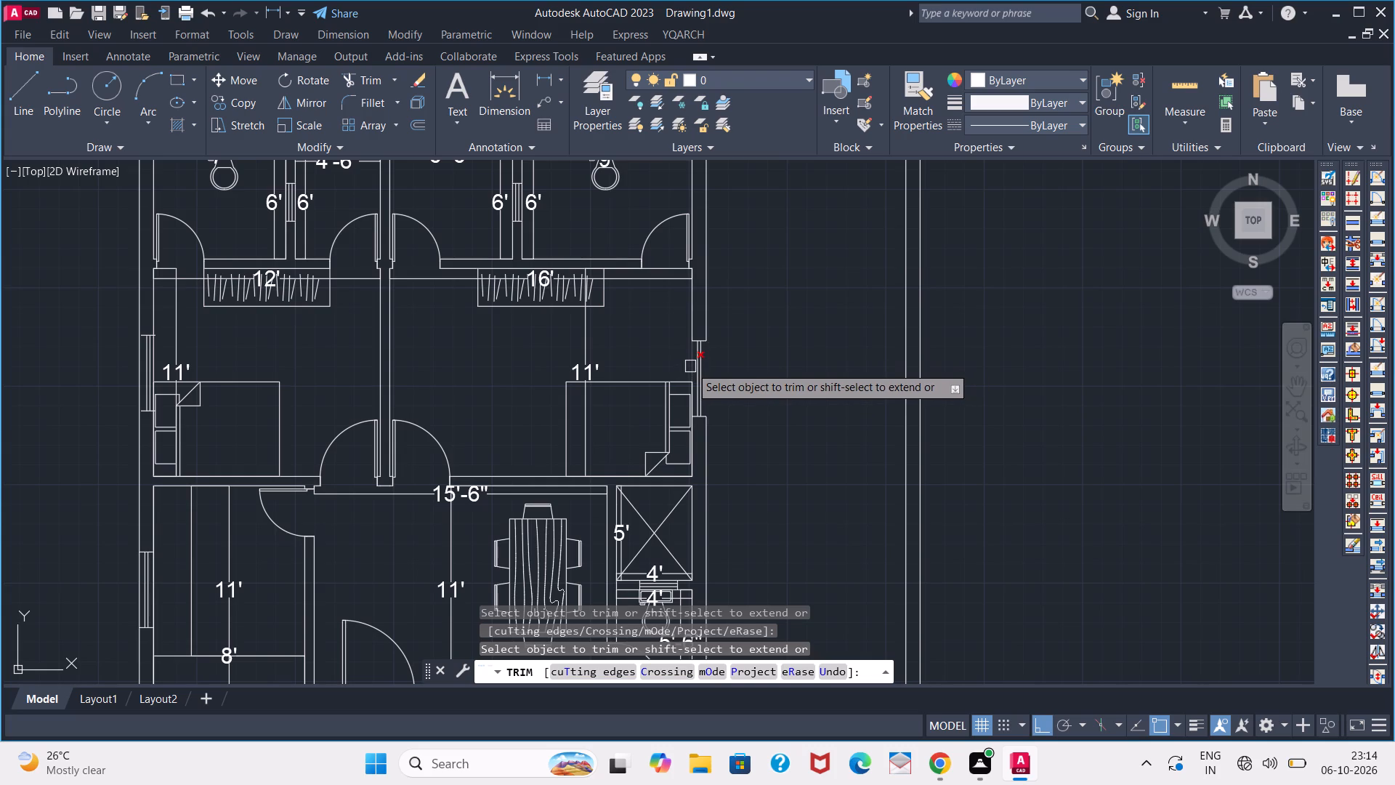
click(690, 366)
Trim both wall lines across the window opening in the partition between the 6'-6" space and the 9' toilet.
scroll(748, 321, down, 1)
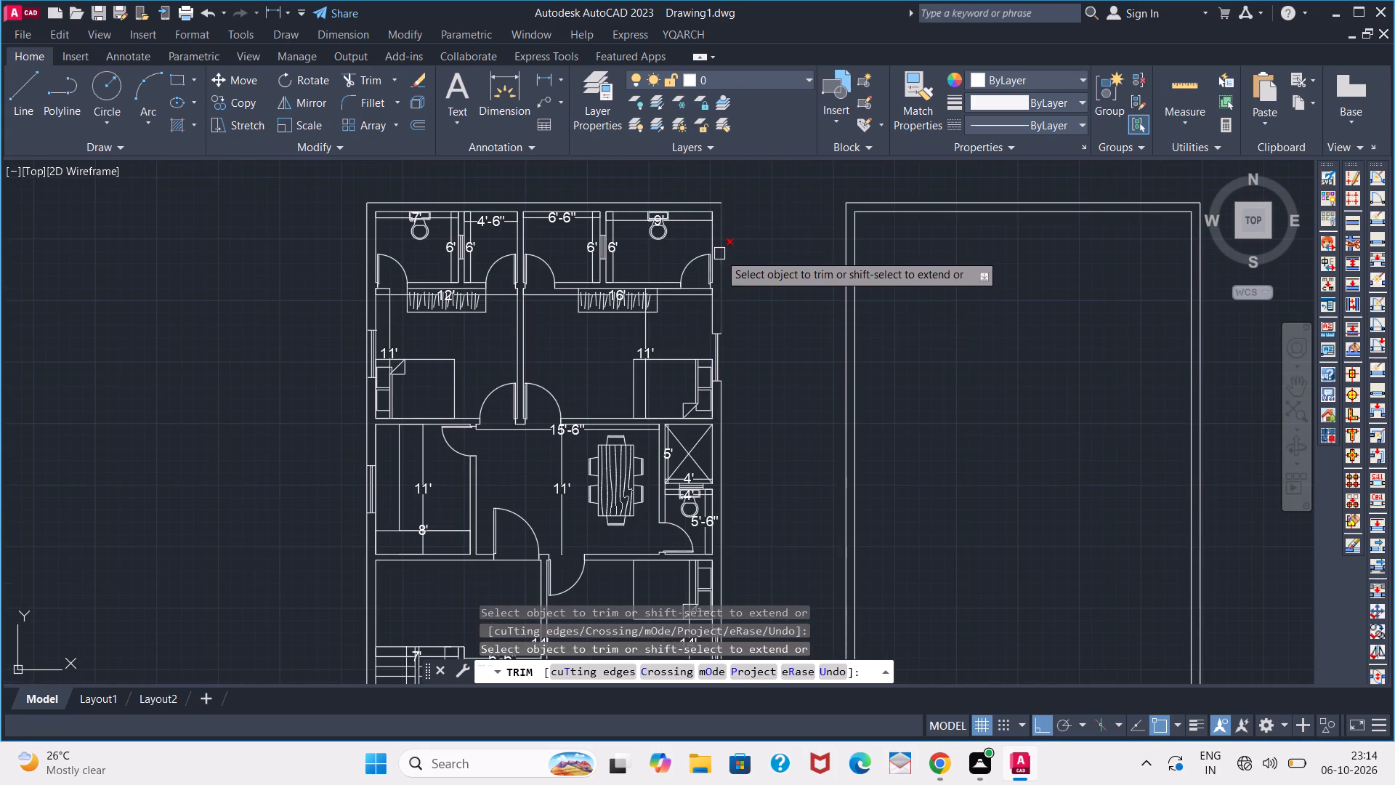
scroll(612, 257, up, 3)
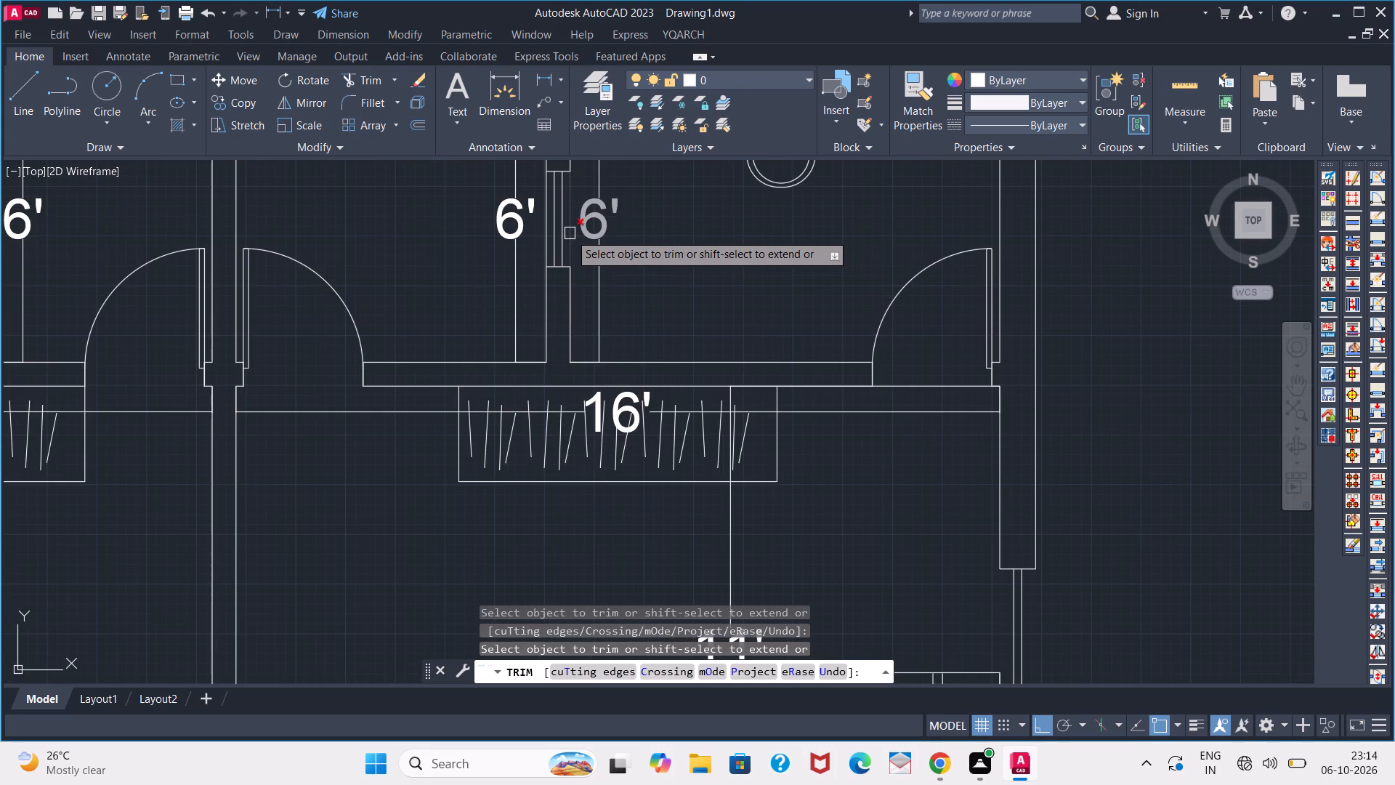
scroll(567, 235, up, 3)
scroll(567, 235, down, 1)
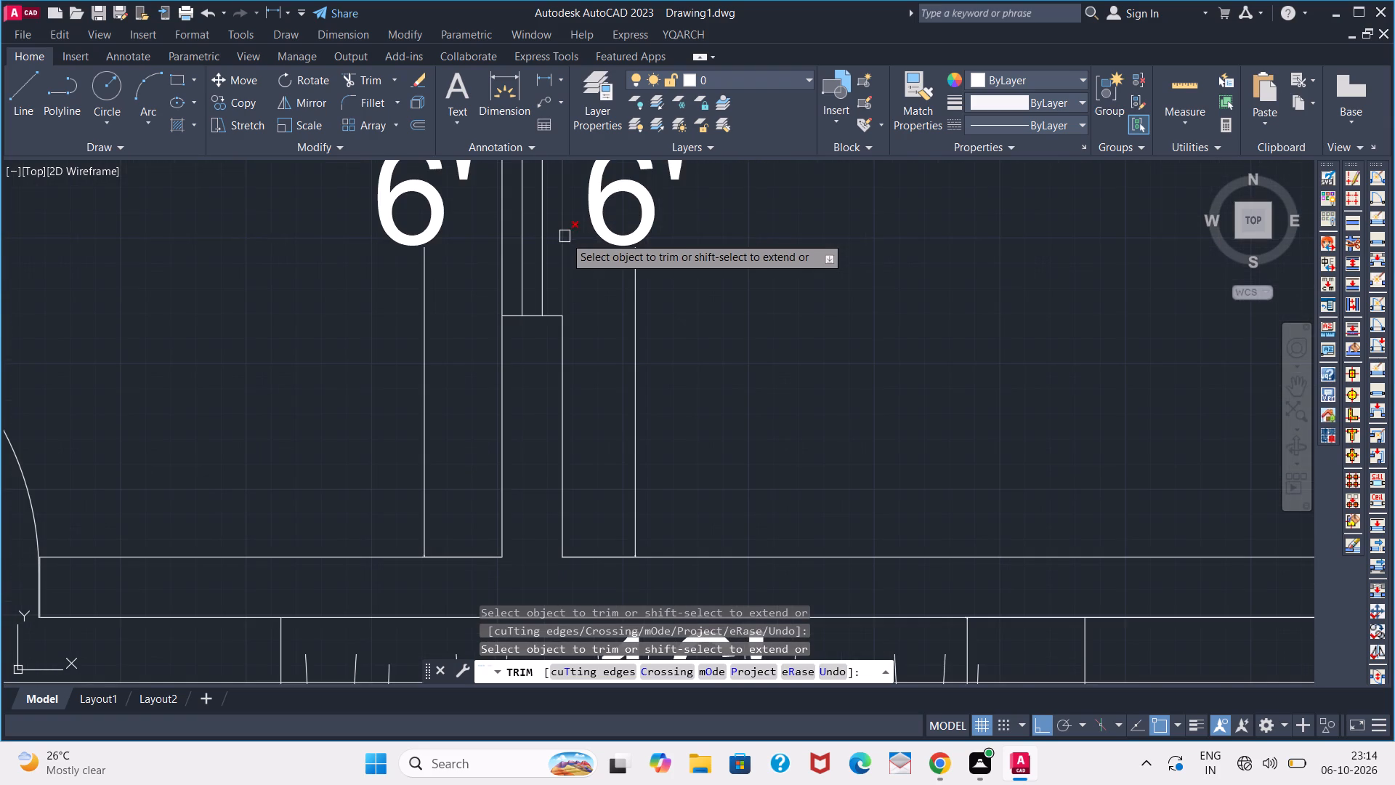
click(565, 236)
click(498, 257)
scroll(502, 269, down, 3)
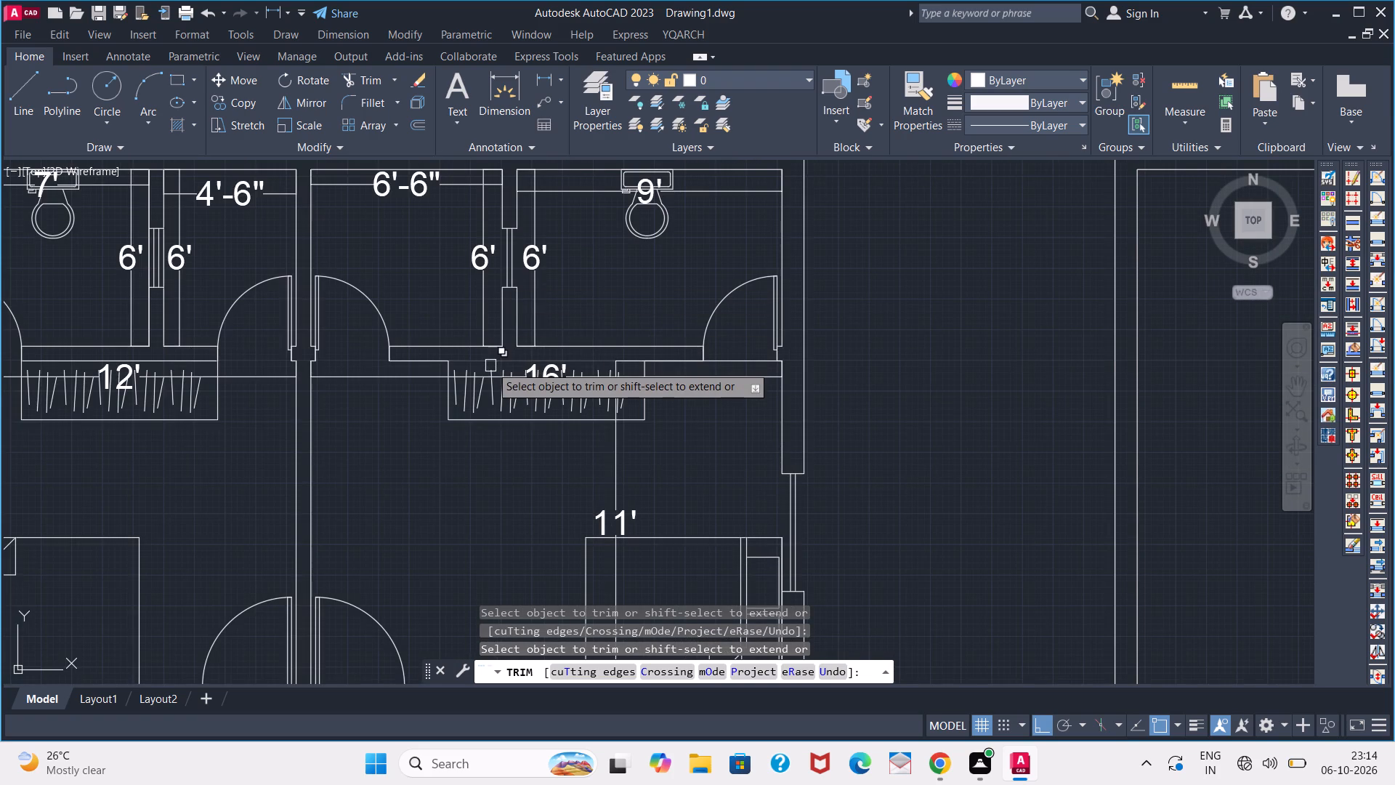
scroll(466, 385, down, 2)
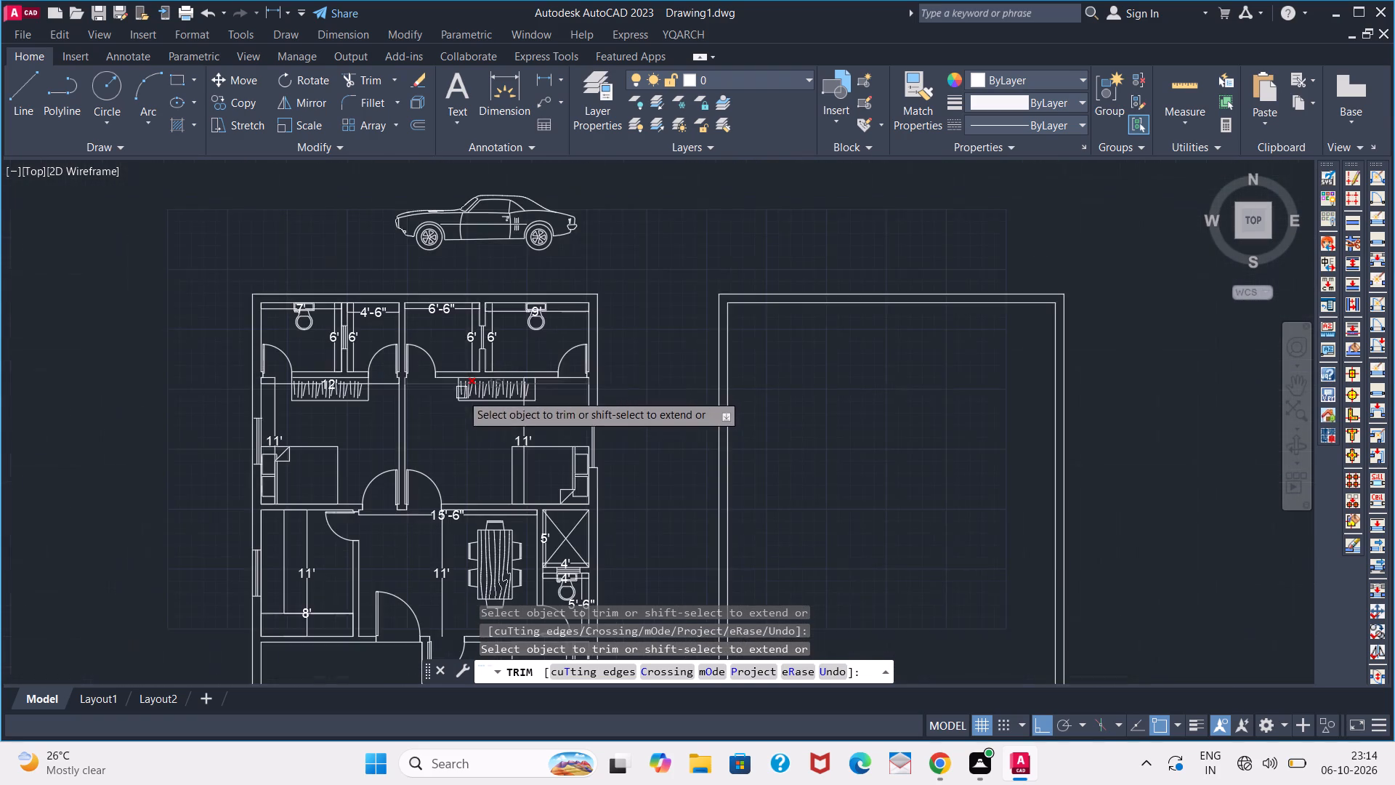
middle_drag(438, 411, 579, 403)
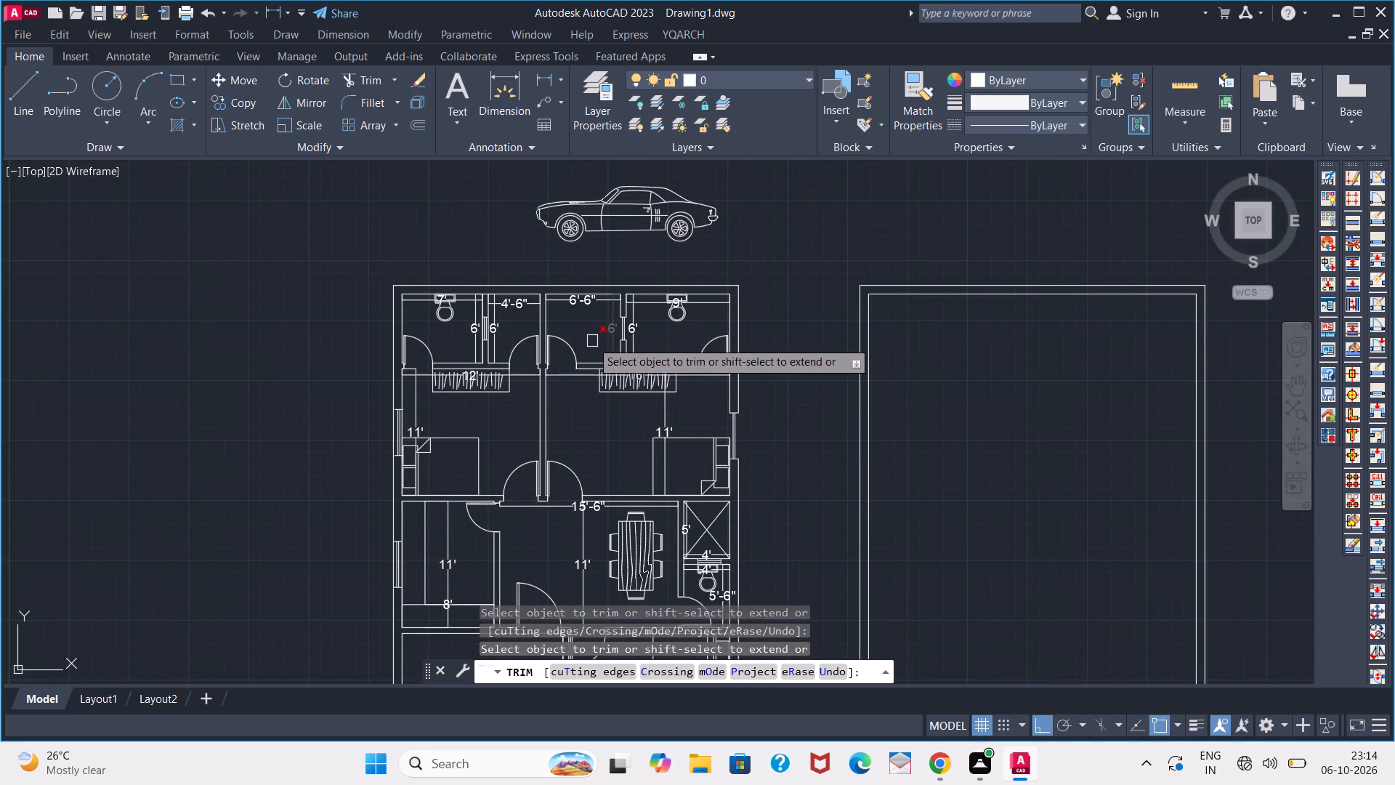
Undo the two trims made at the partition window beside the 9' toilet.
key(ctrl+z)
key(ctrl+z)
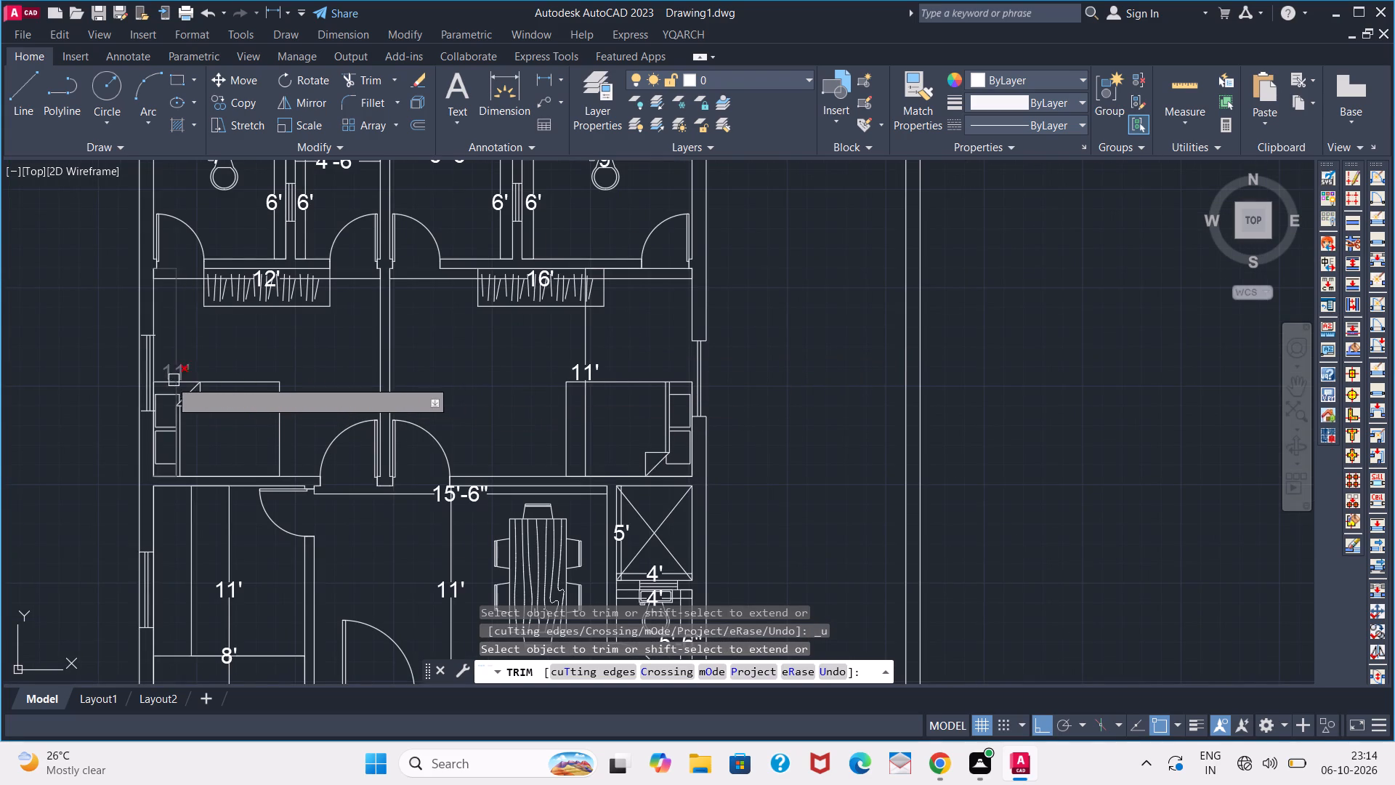
Move the 12' by 11' bedroom's window slightly west so it sits flush within the west wall thickness.
scroll(126, 379, up, 2)
key(space)
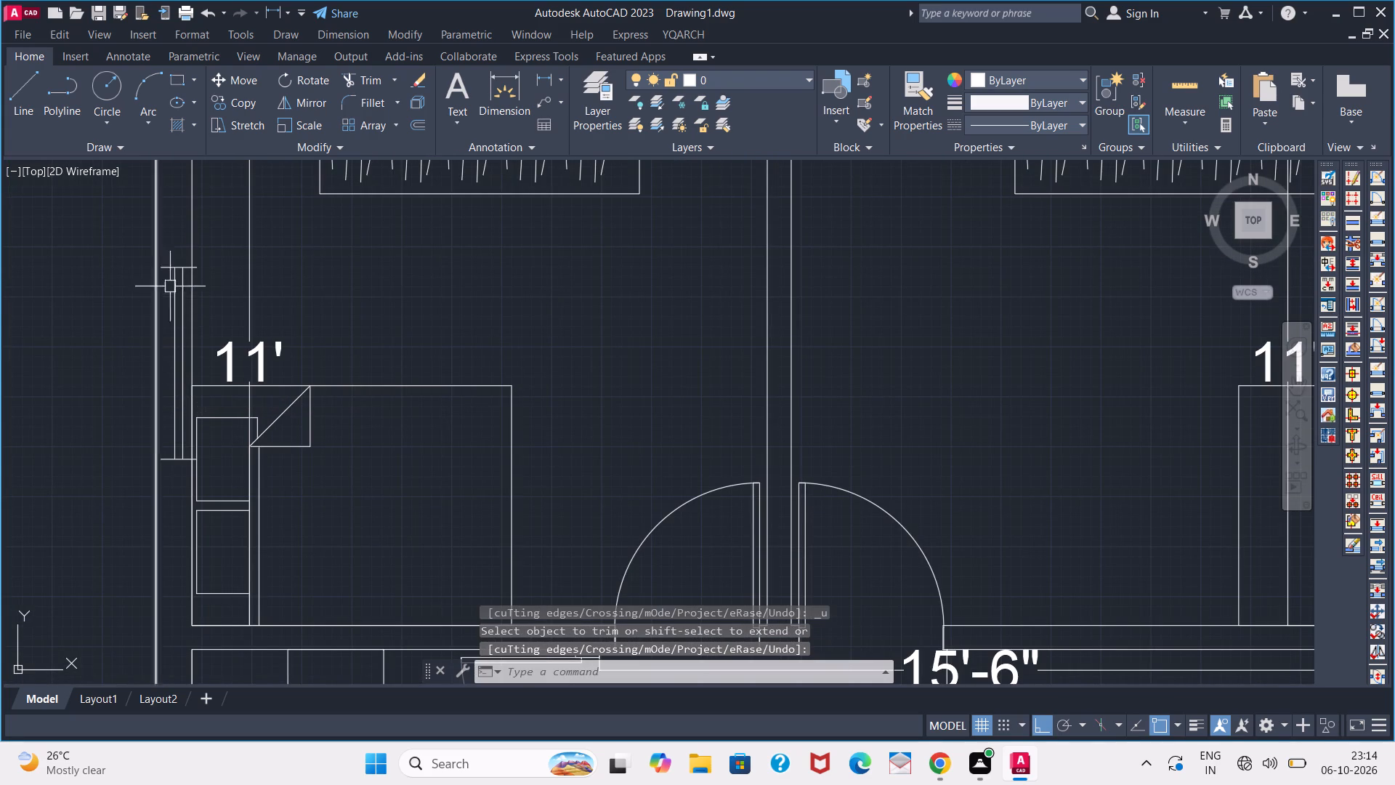
click(180, 282)
key(m)
key(Return)
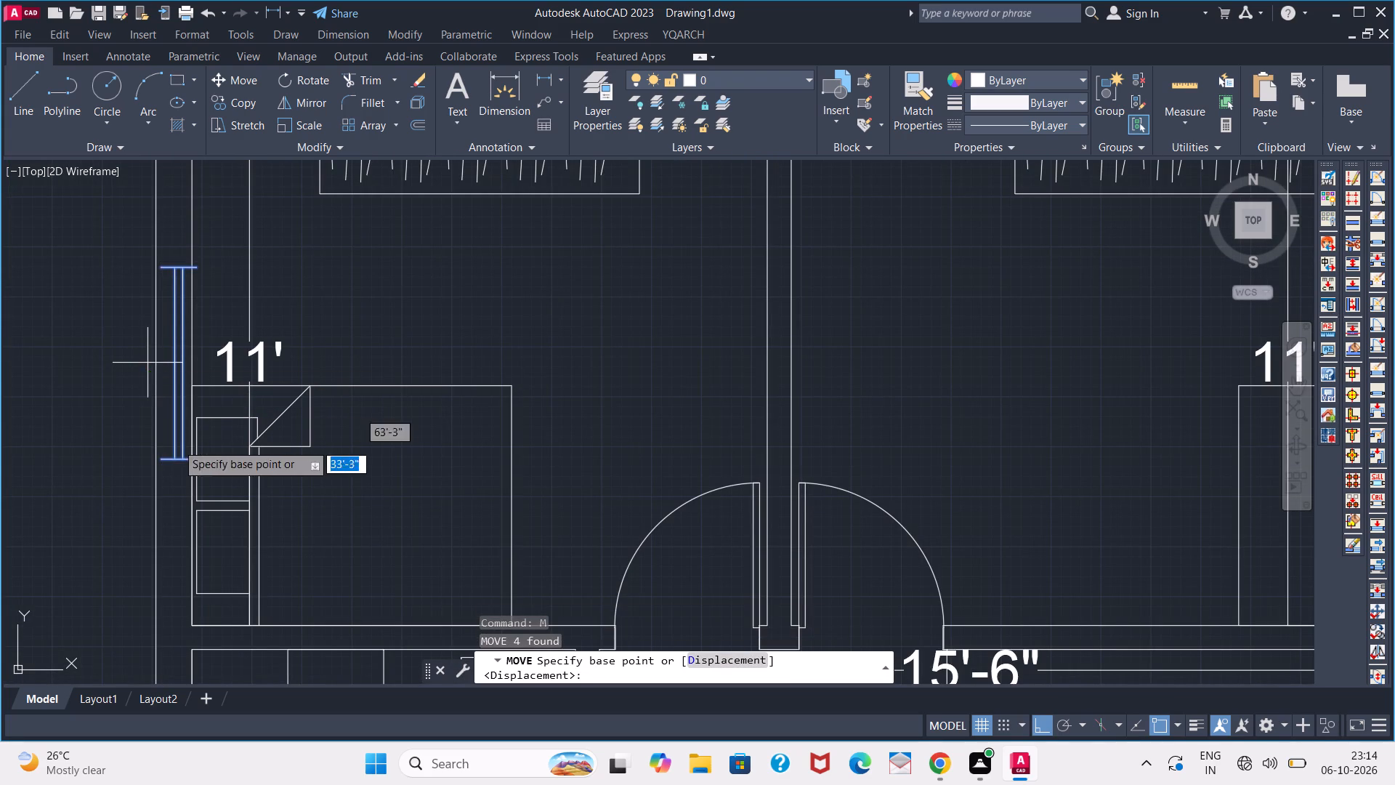
click(158, 464)
click(147, 464)
key(space)
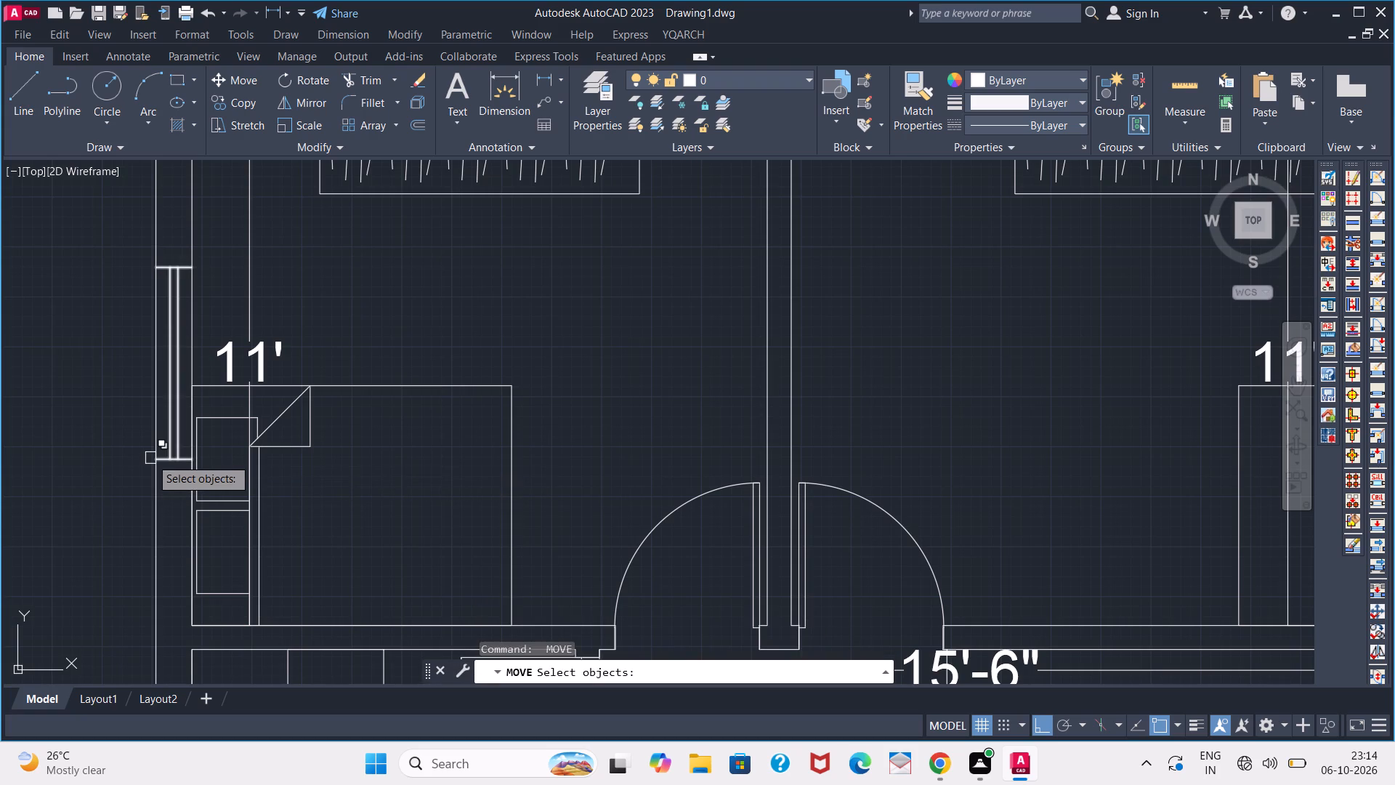
key(Escape)
key(grave)
key(Escape)
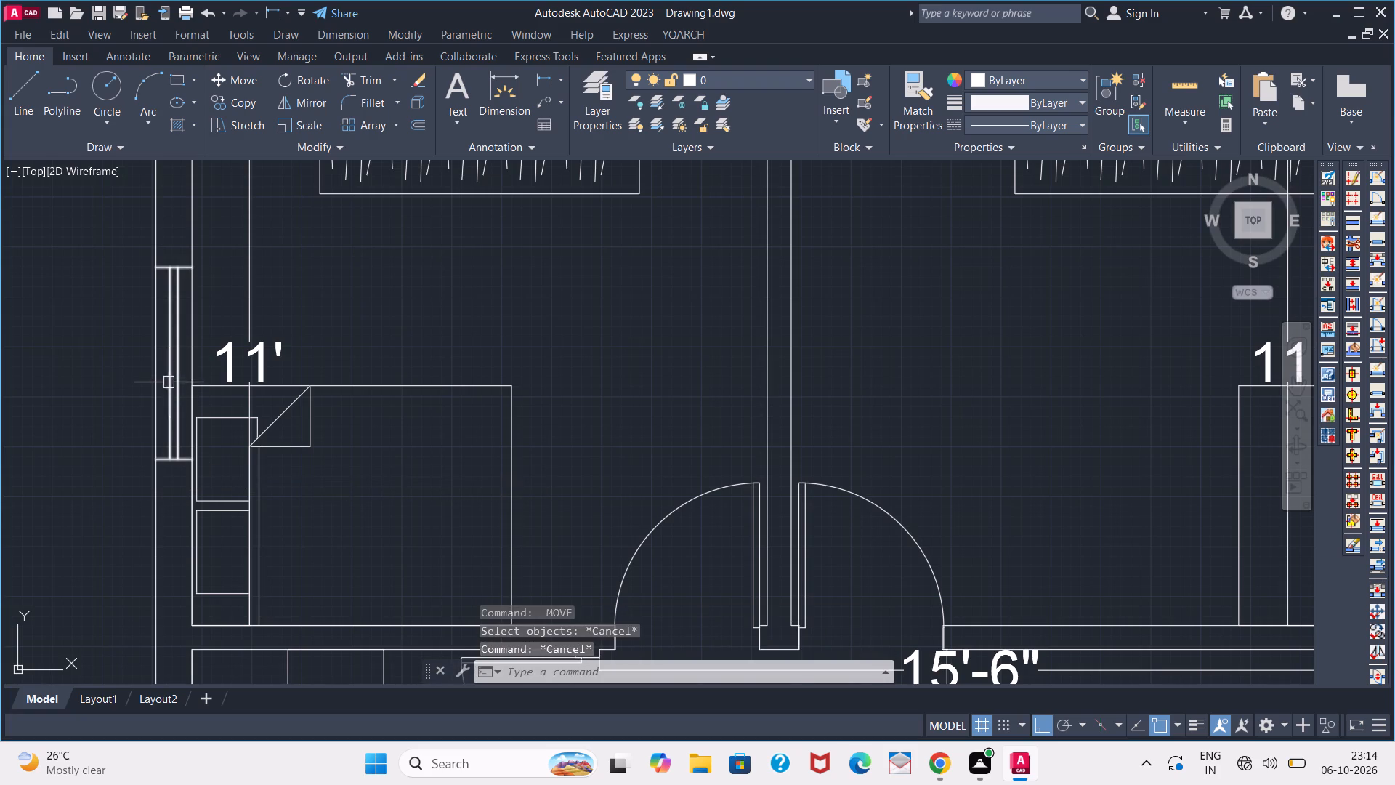
Trim the outer west wall line across the window opening of the 12' by 11' bedroom.
text(TR)
key(space)
click(150, 379)
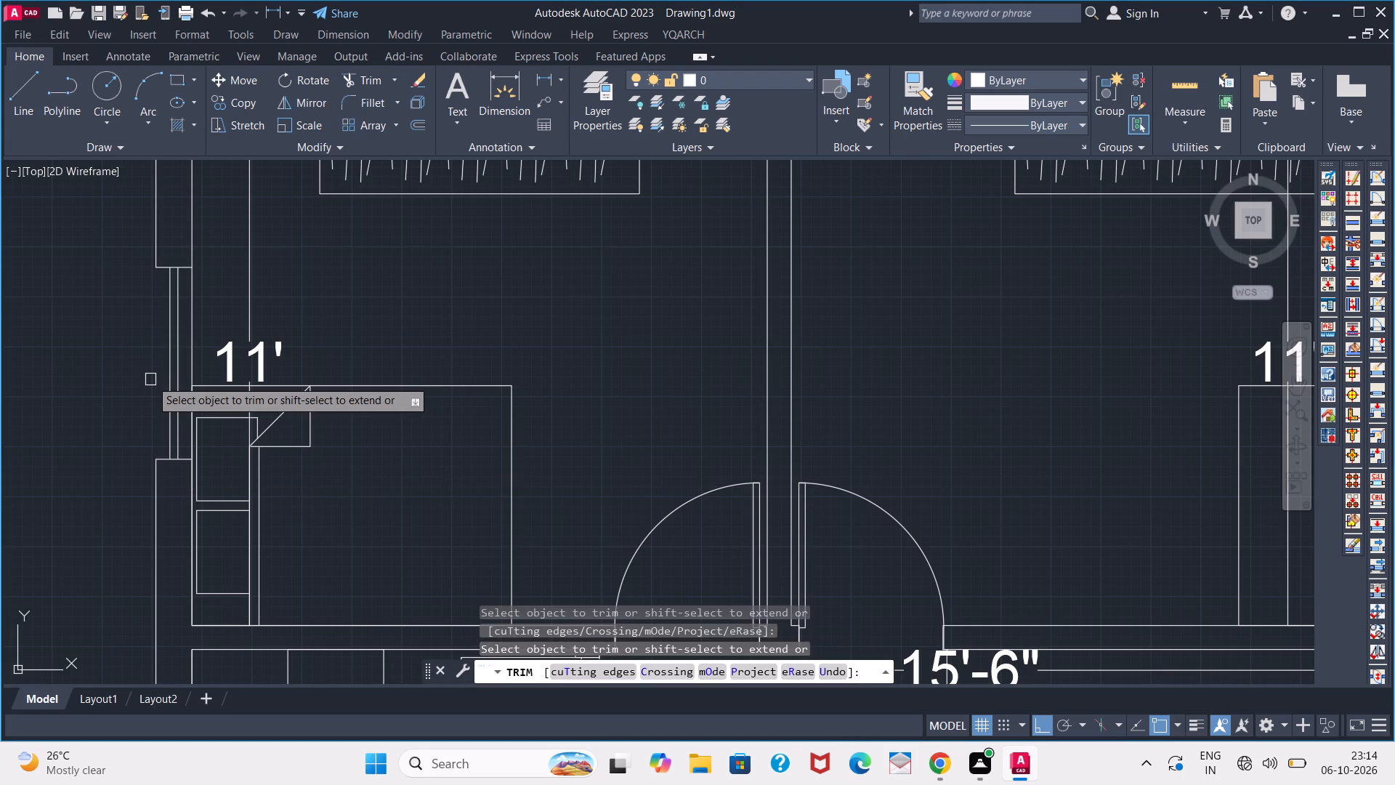
key(space)
Trim the outer wall line across the 8' by 11' room's west window and the 14' by 14' bedroom's east window.
scroll(141, 412, down, 3)
middle_drag(102, 448, 201, 260)
key(space)
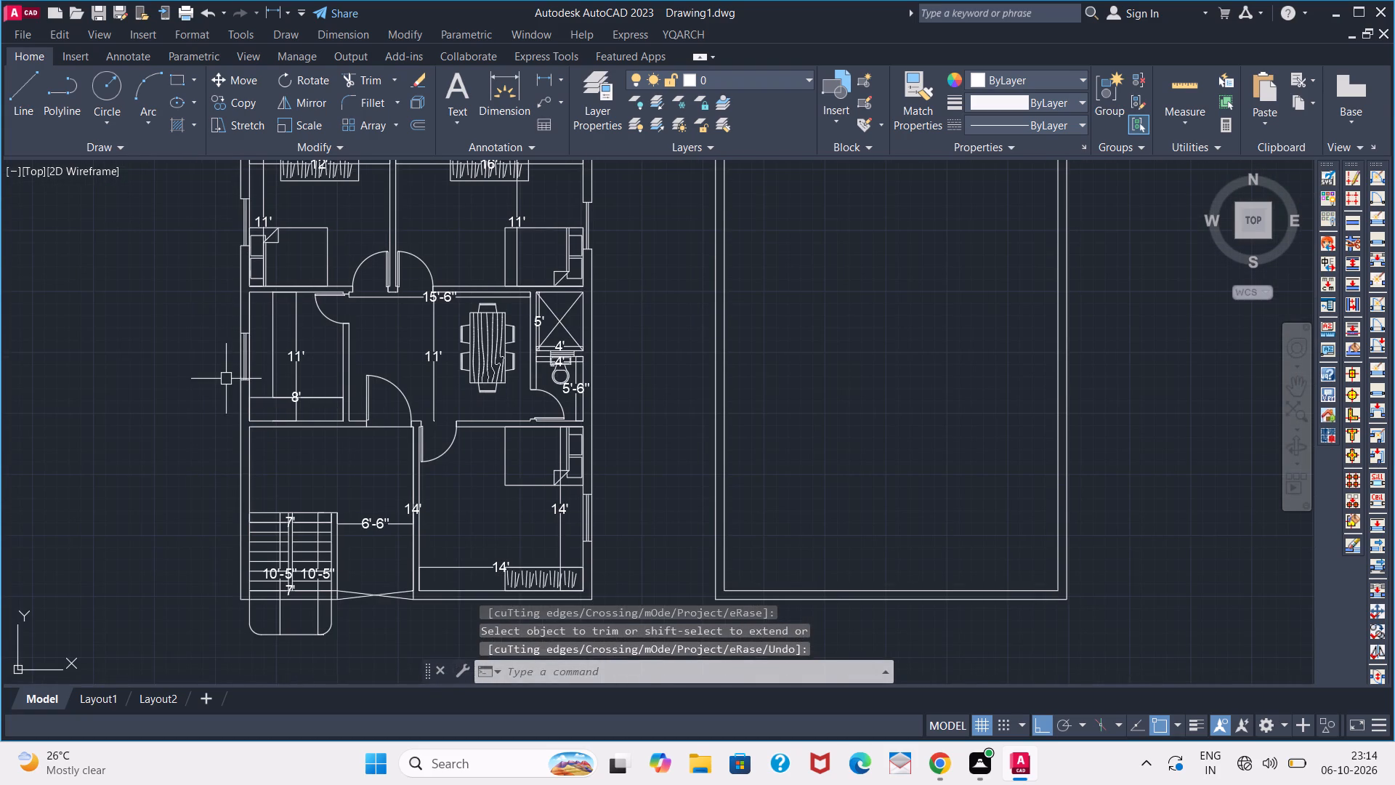
click(236, 360)
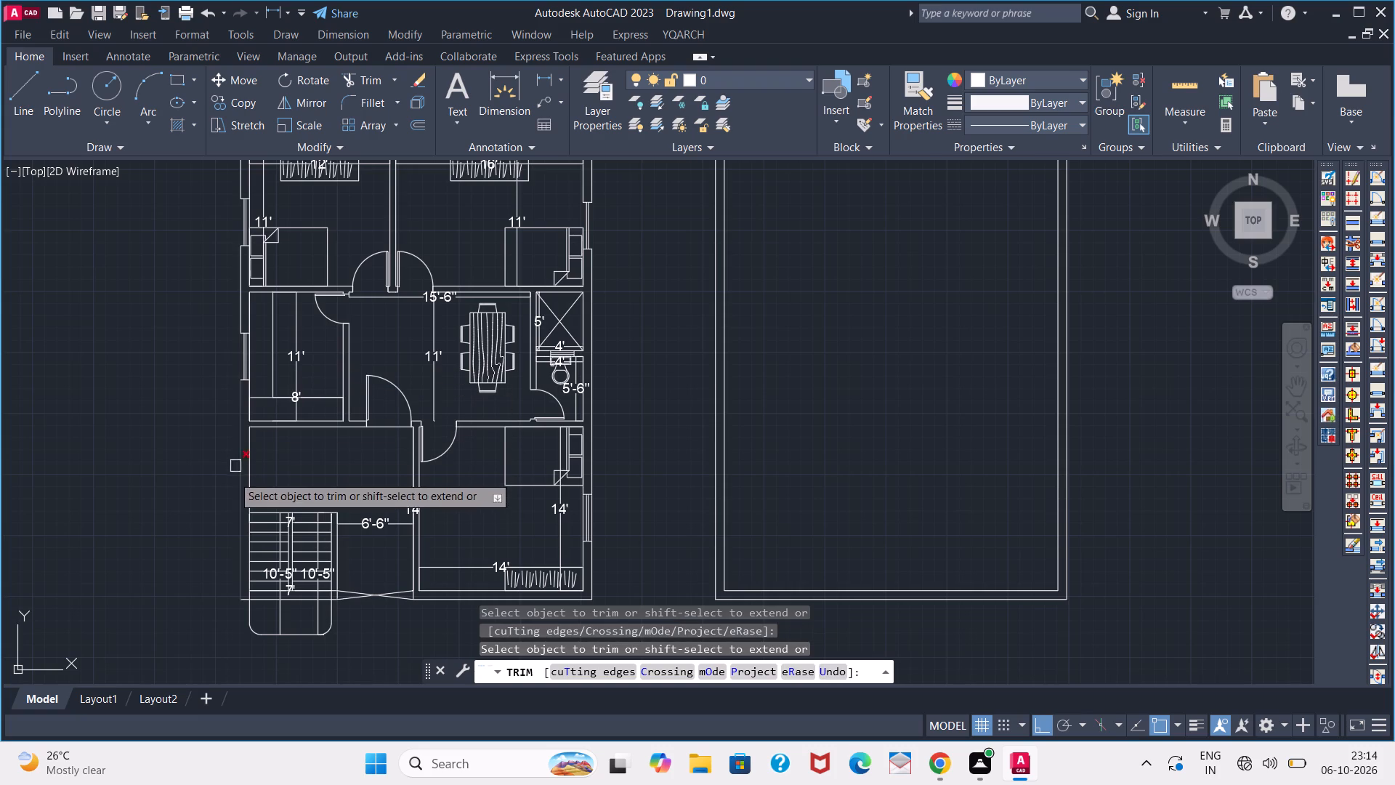
click(595, 521)
key(space)
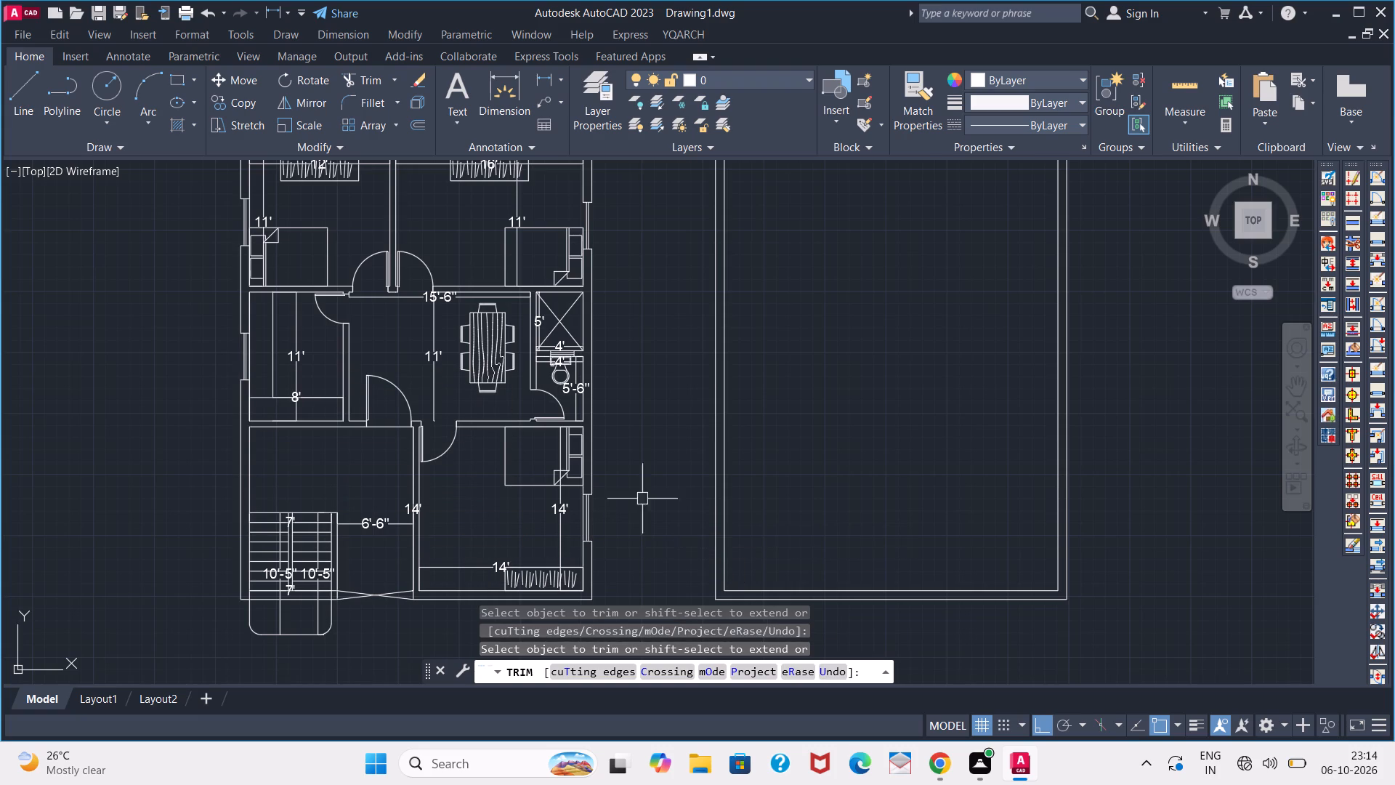
Add a multiline text label "WR" with 10" text height in the 7' by 6' toilet.
middle_drag(625, 381, 628, 479)
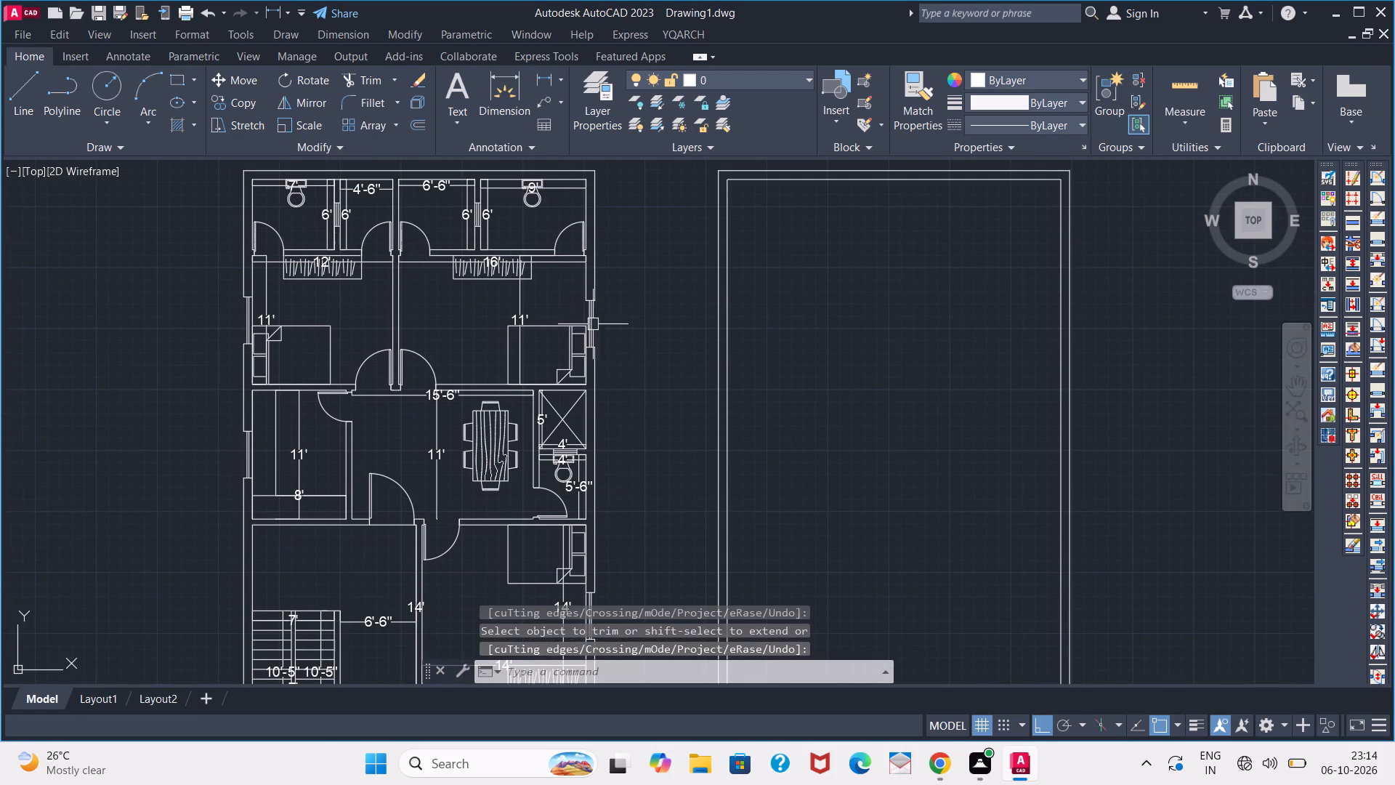
scroll(583, 317, up, 1)
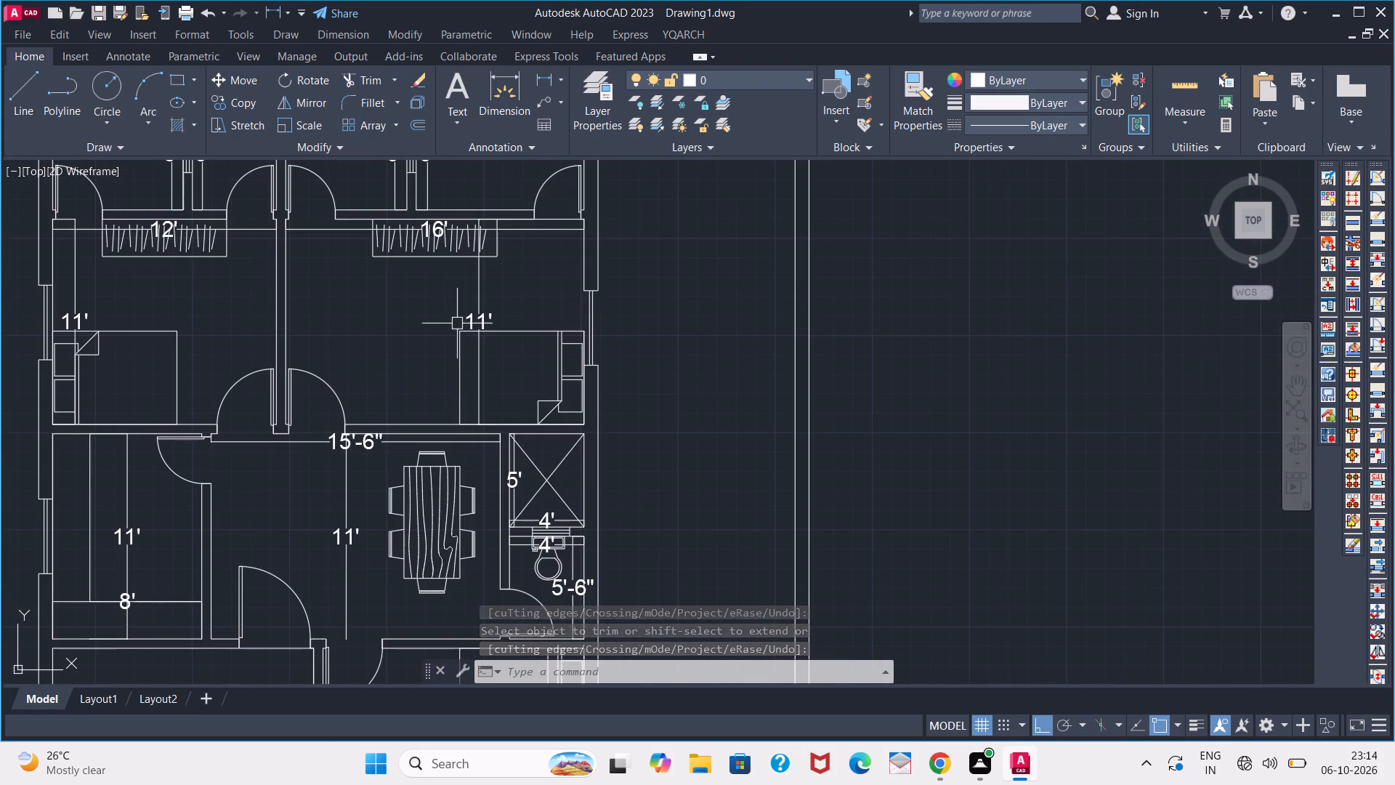
scroll(455, 326, down, 2)
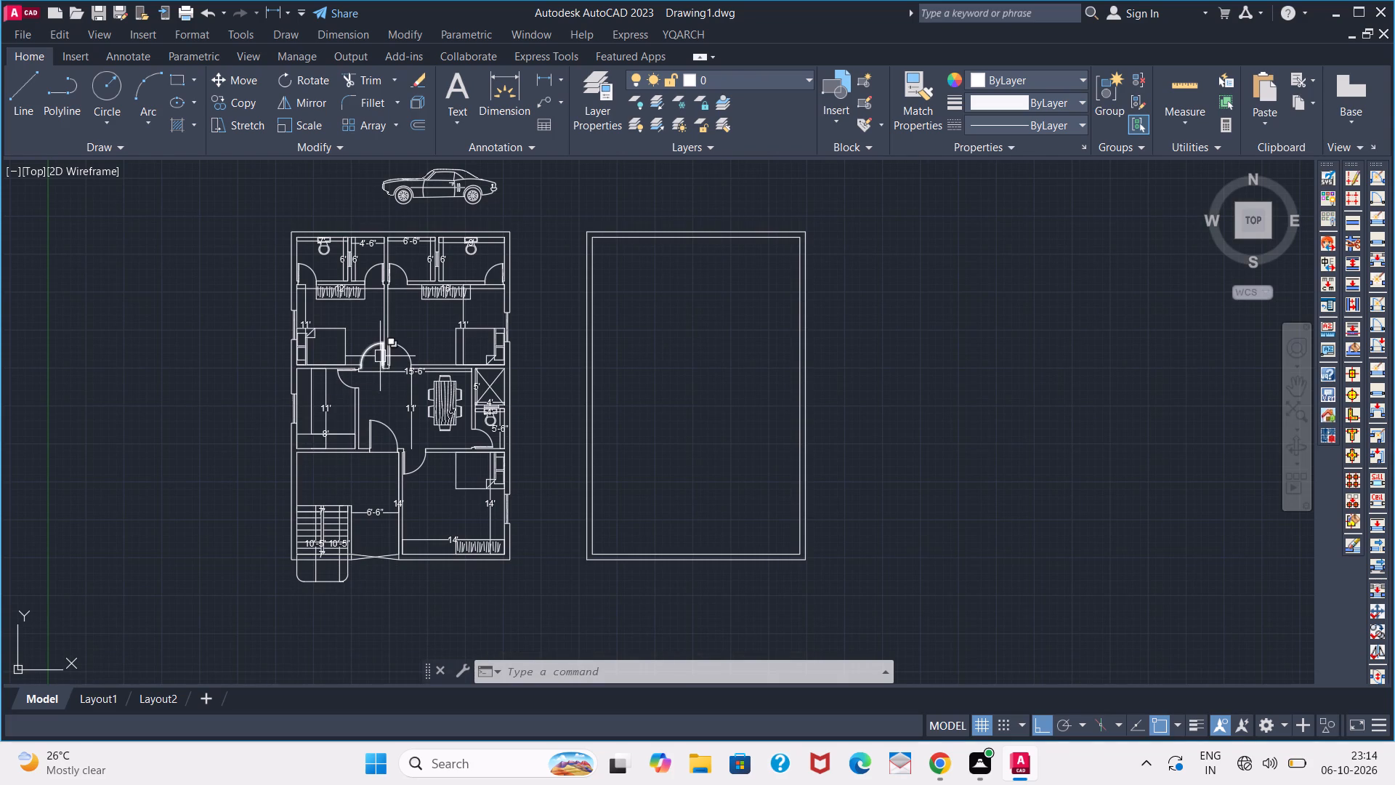
text(T)
key(space)
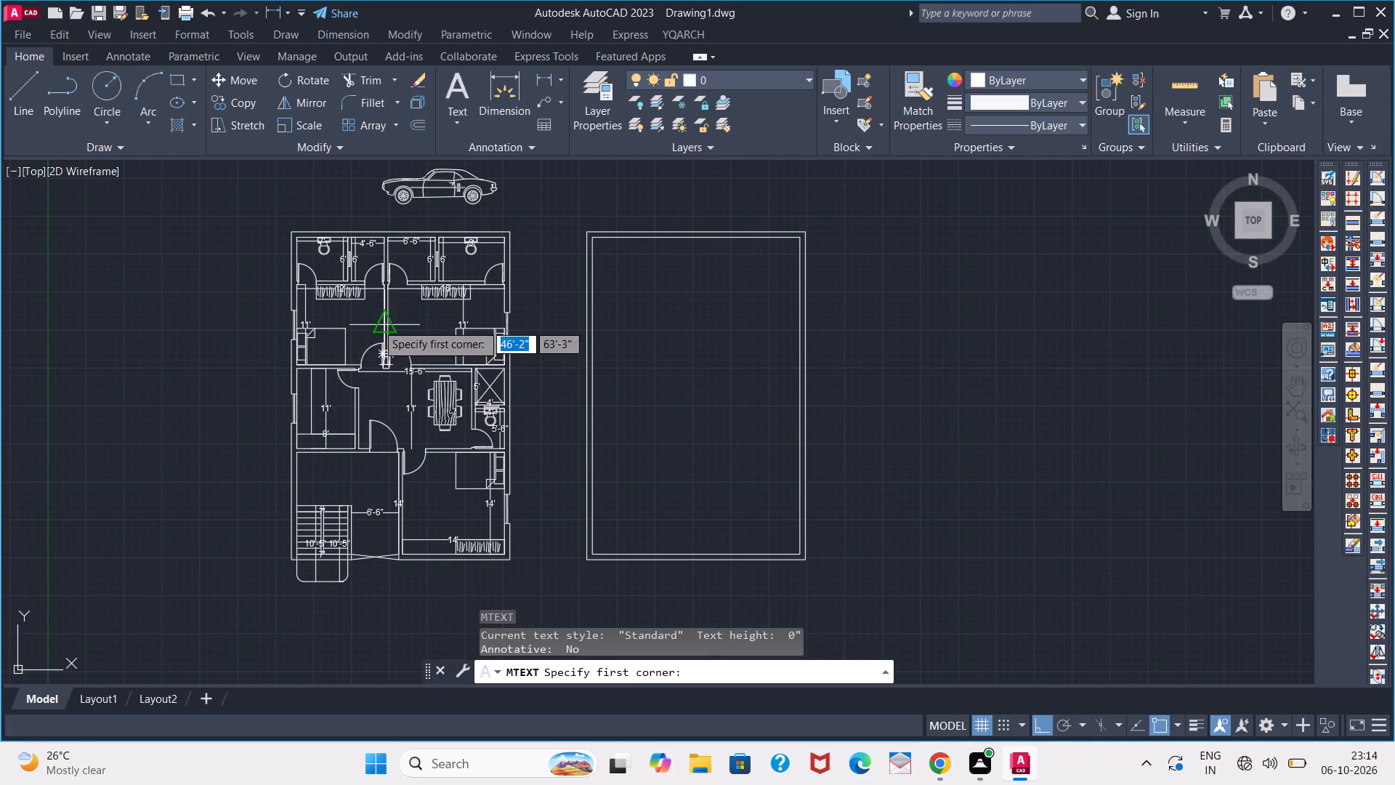
scroll(319, 256, up, 2)
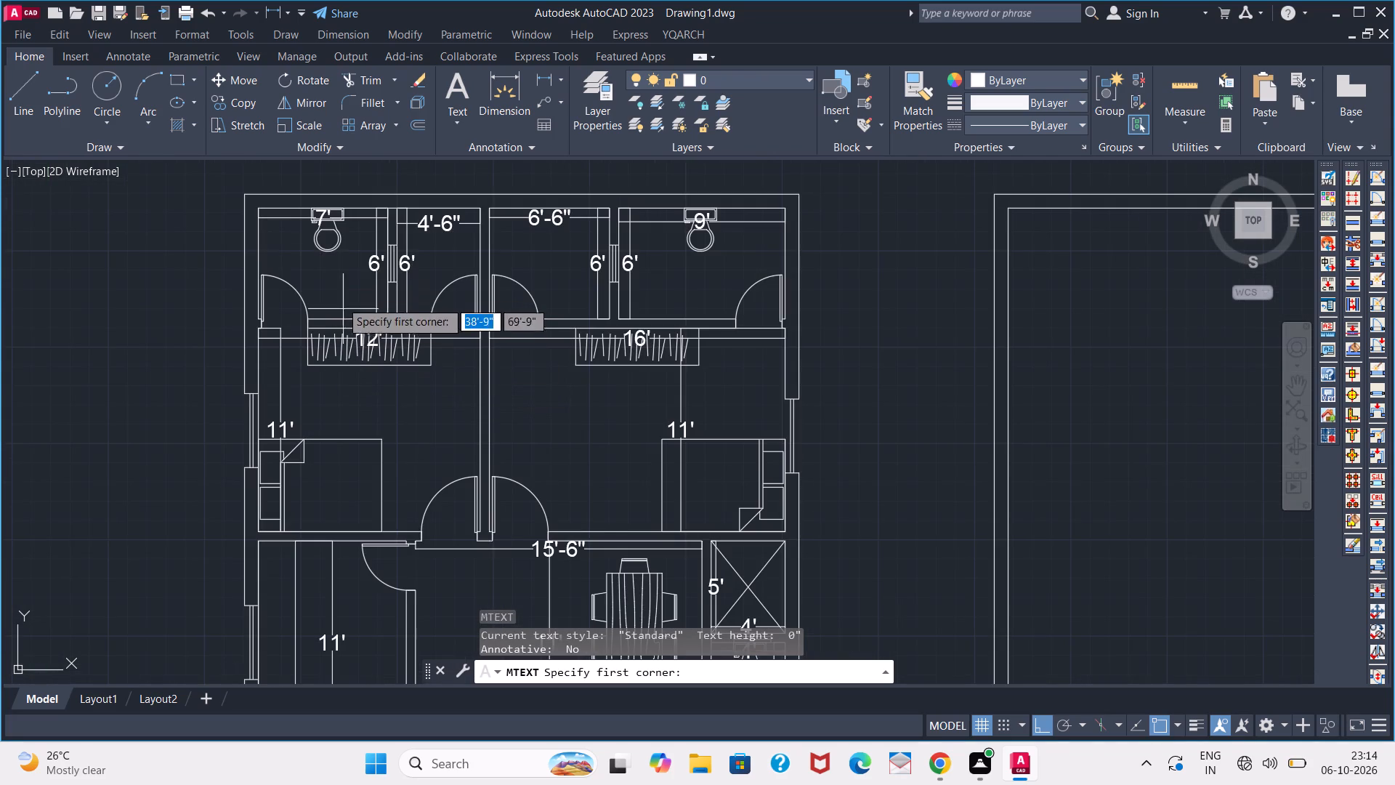
click(286, 253)
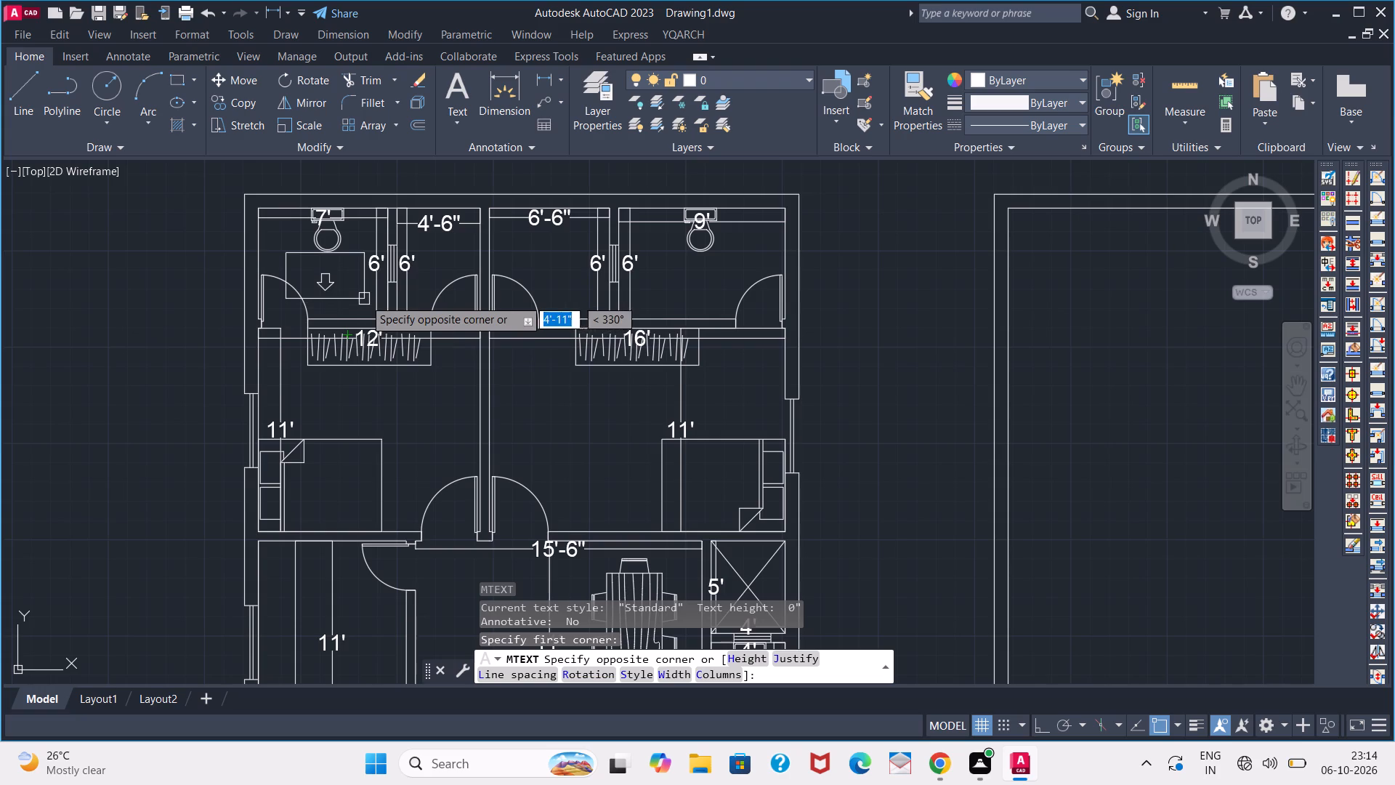
click(559, 282)
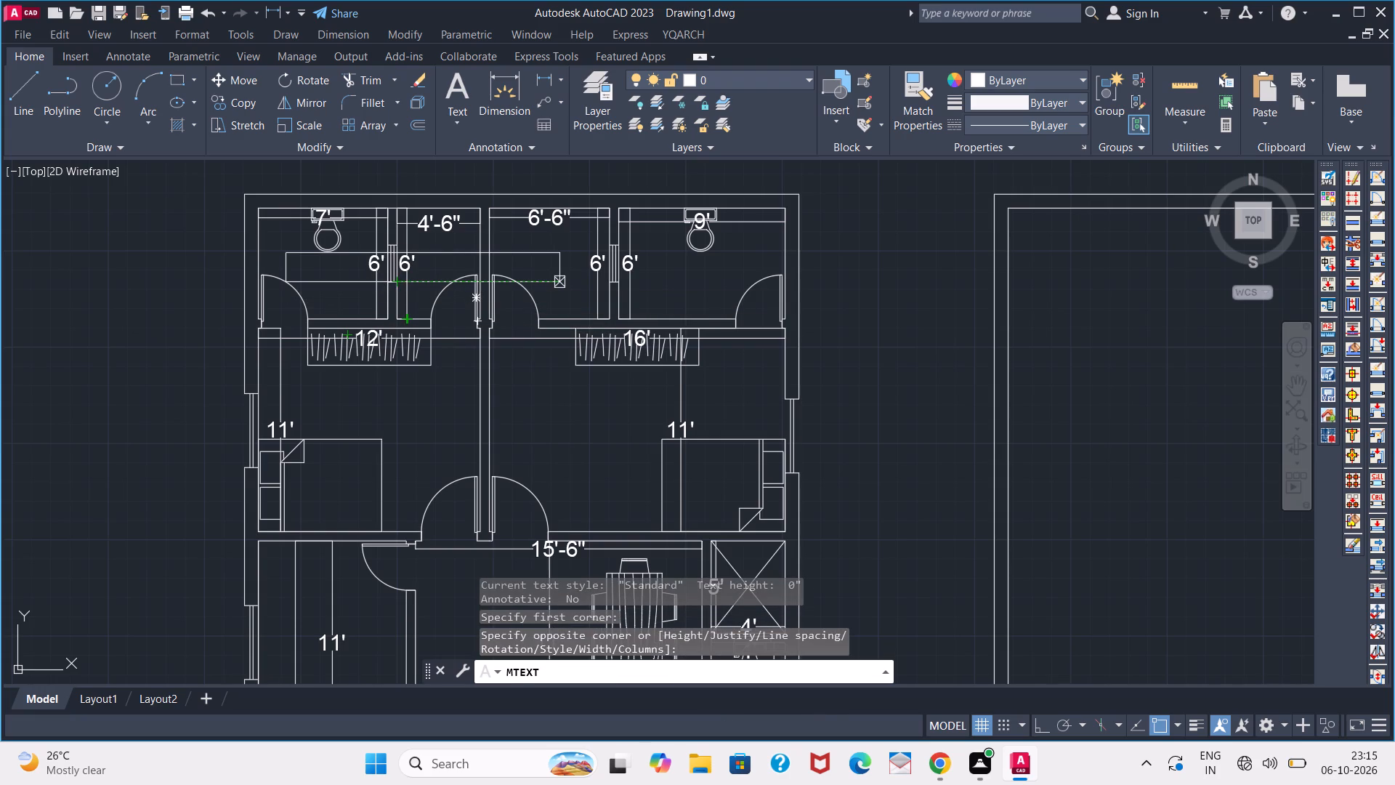
drag(329, 107, 458, 221)
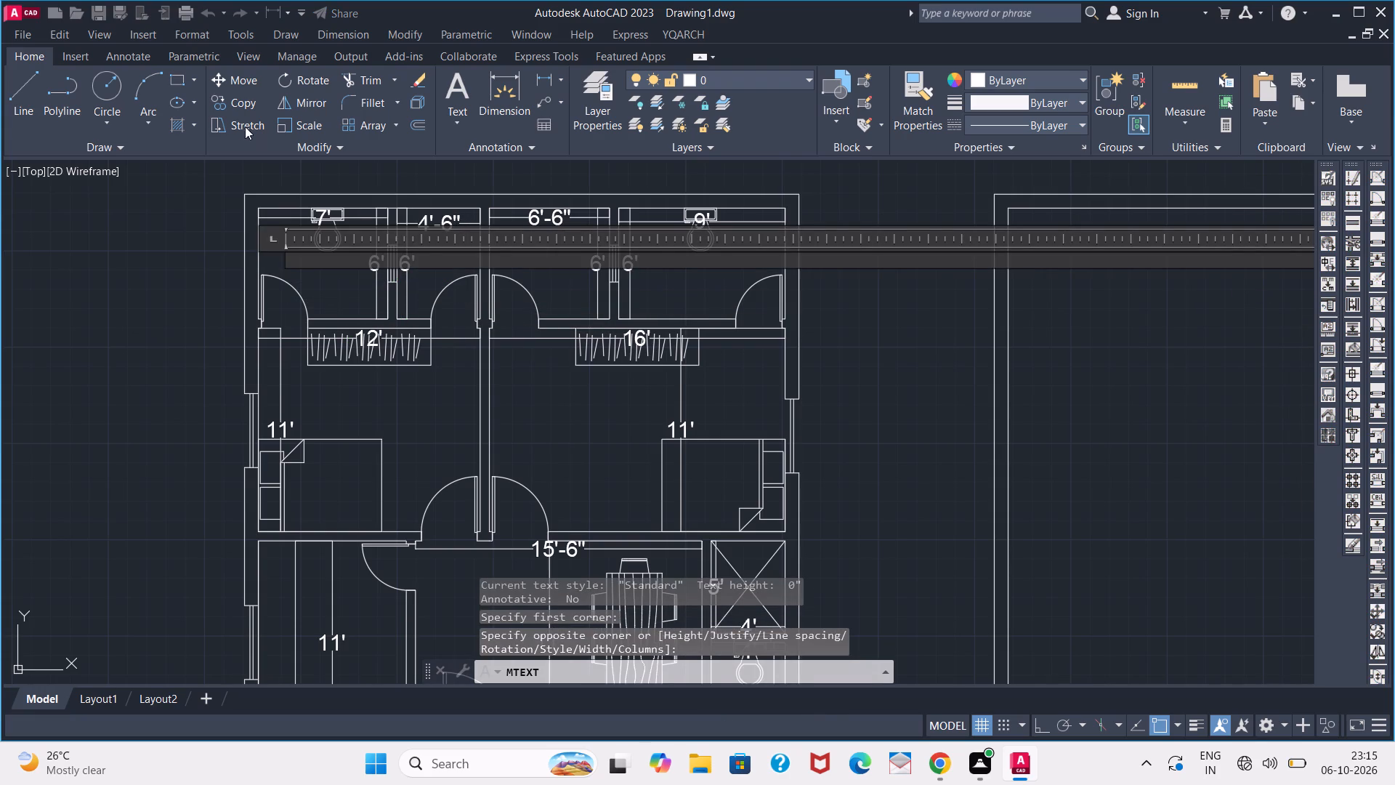
double_click(235, 108)
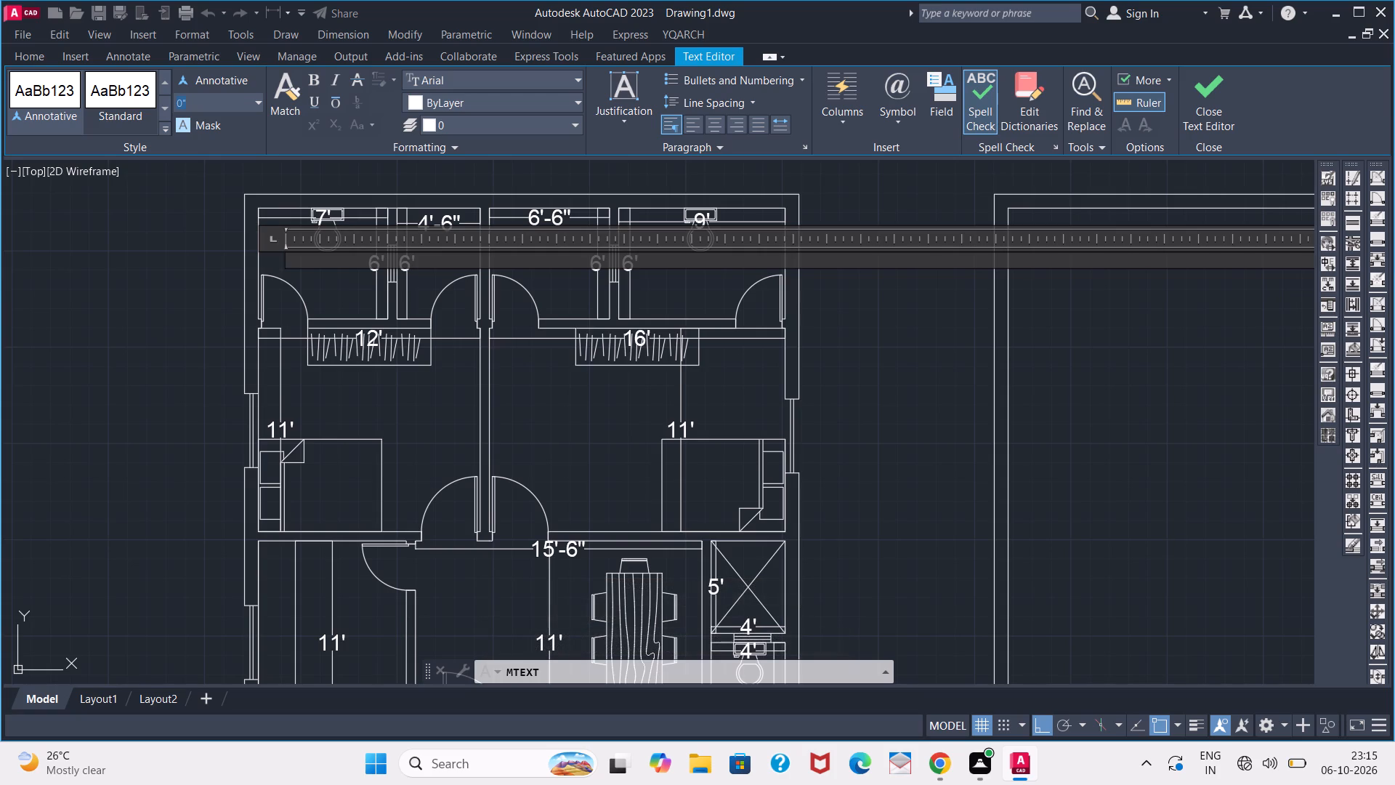
text(10)
key(Return)
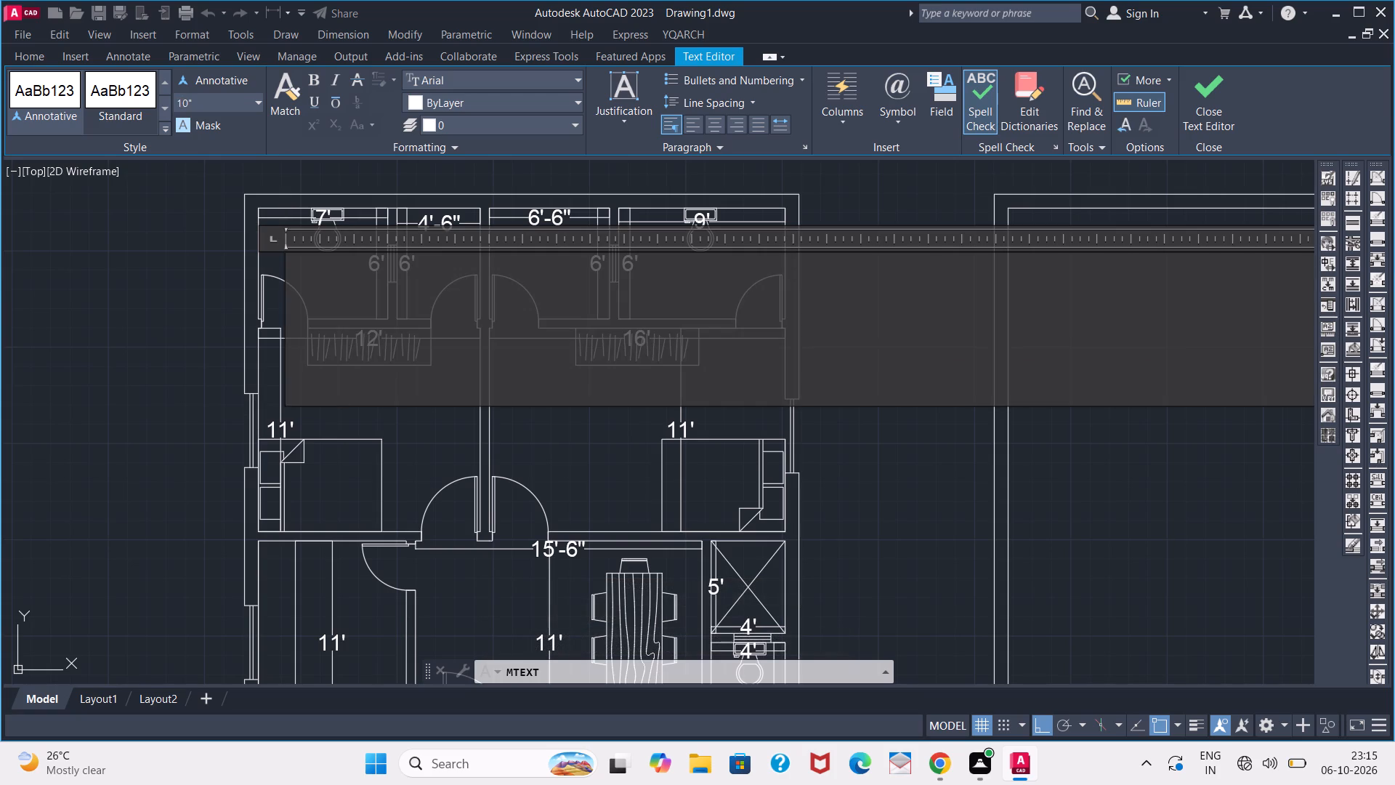
text(WR)
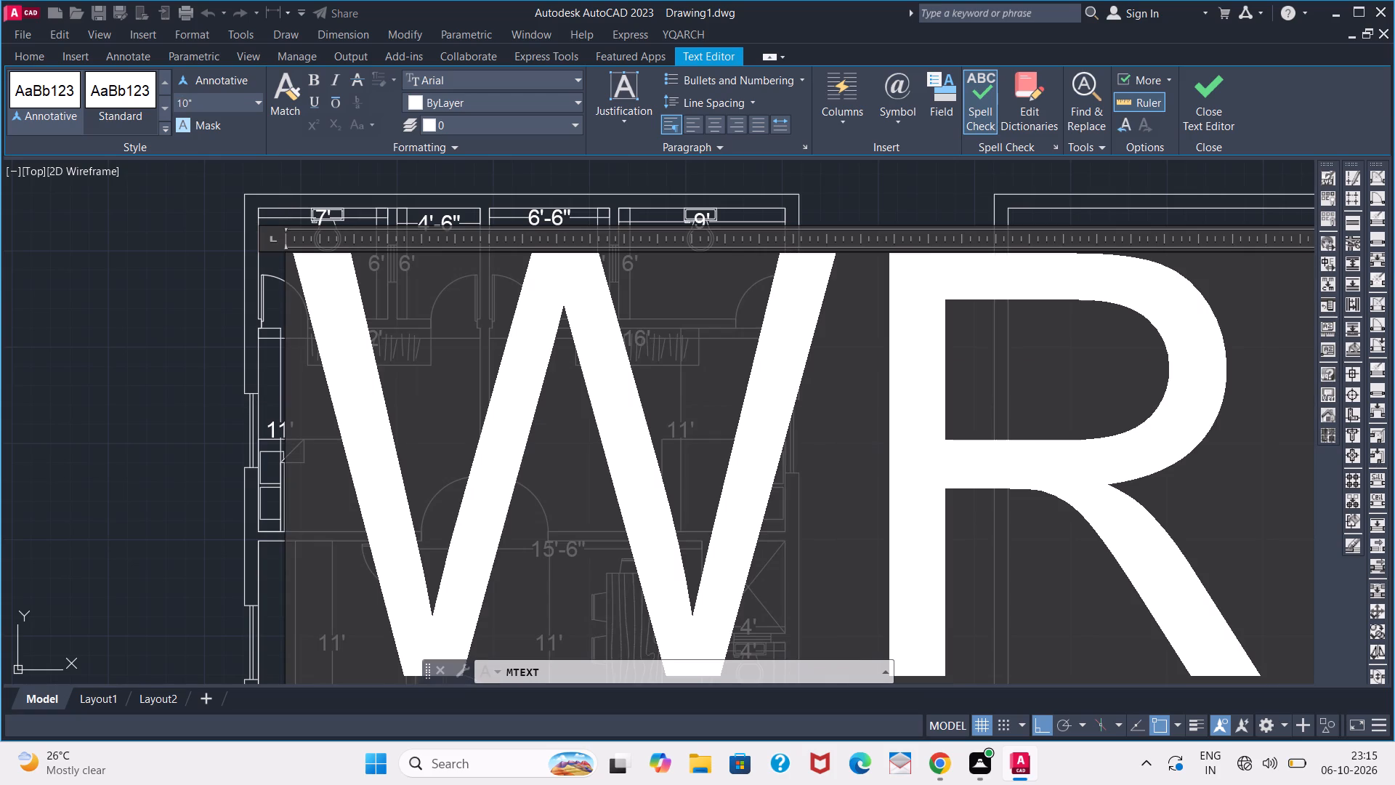
key(Return)
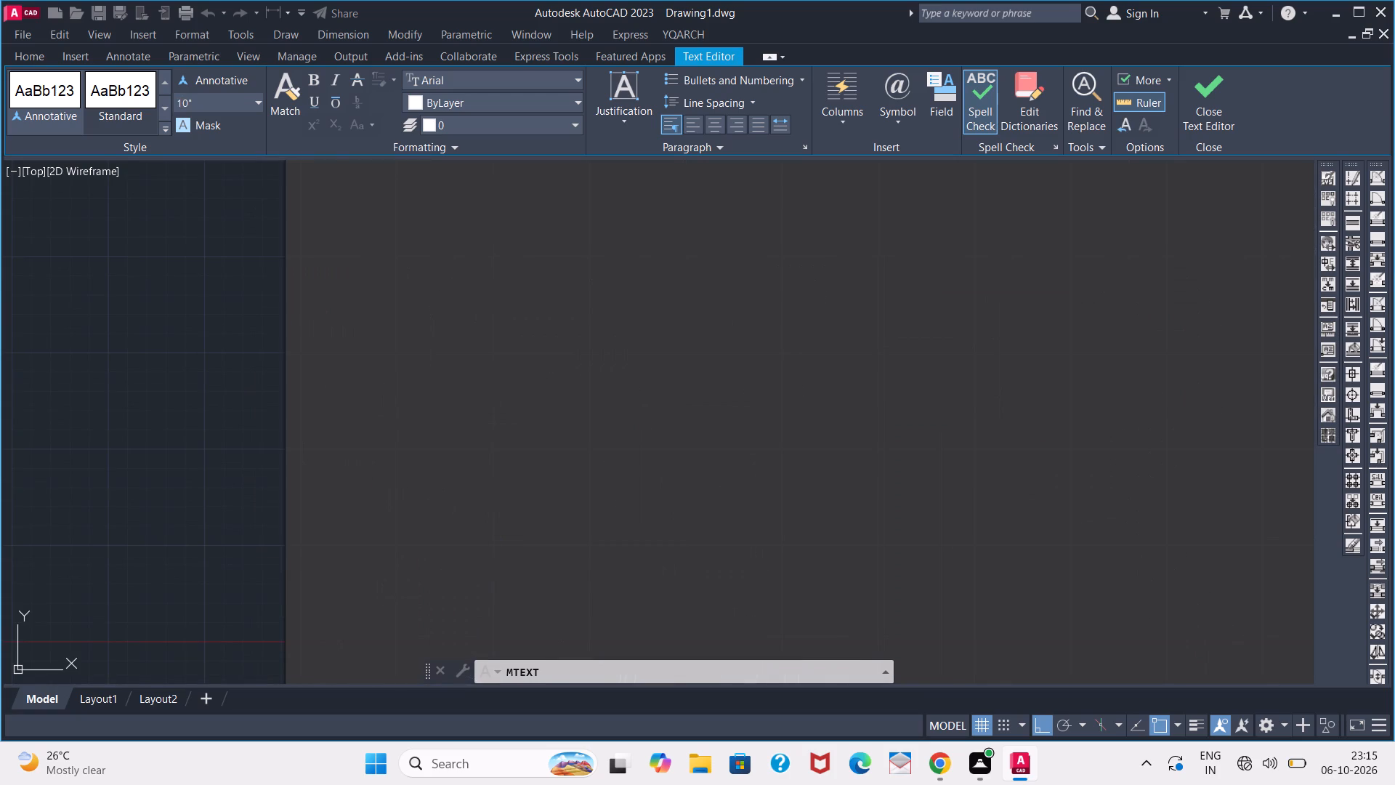
click(1217, 105)
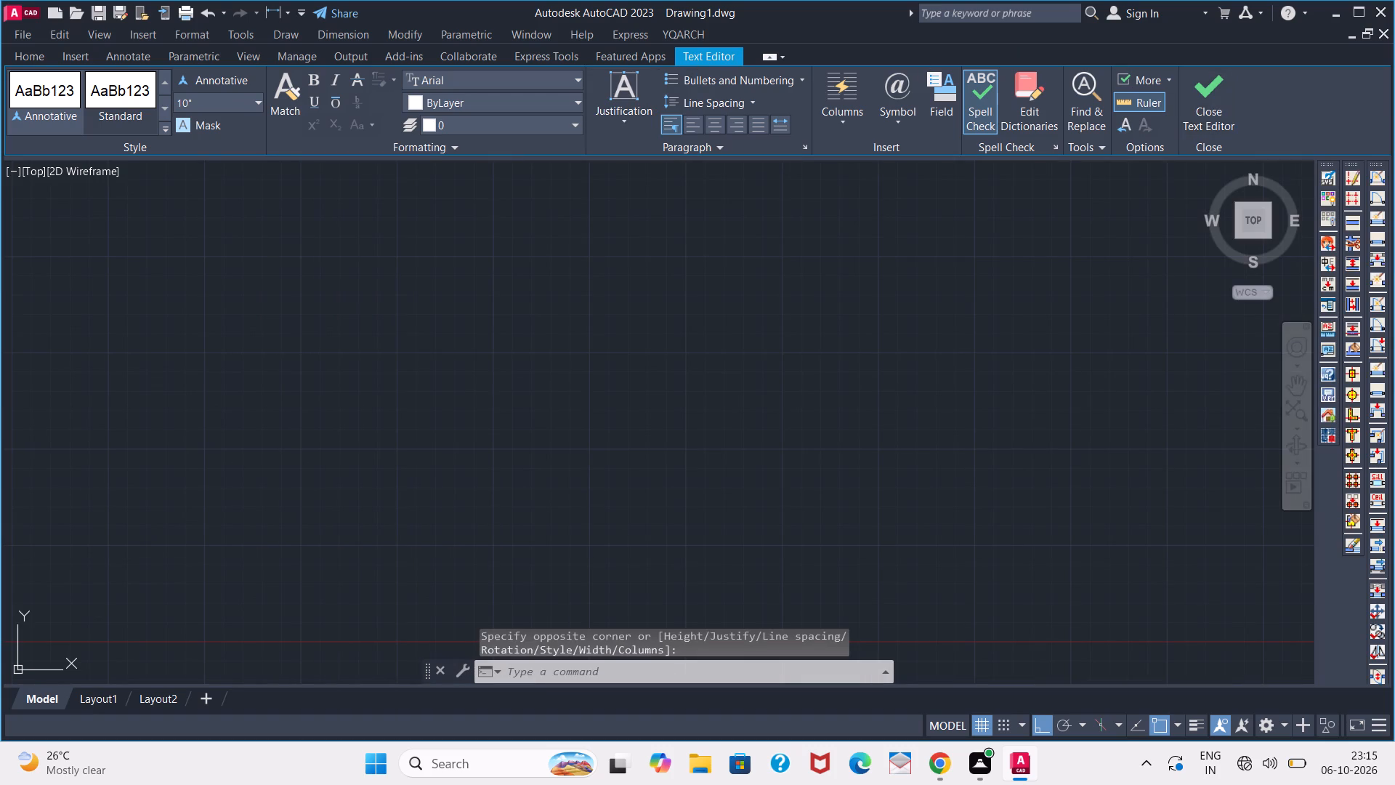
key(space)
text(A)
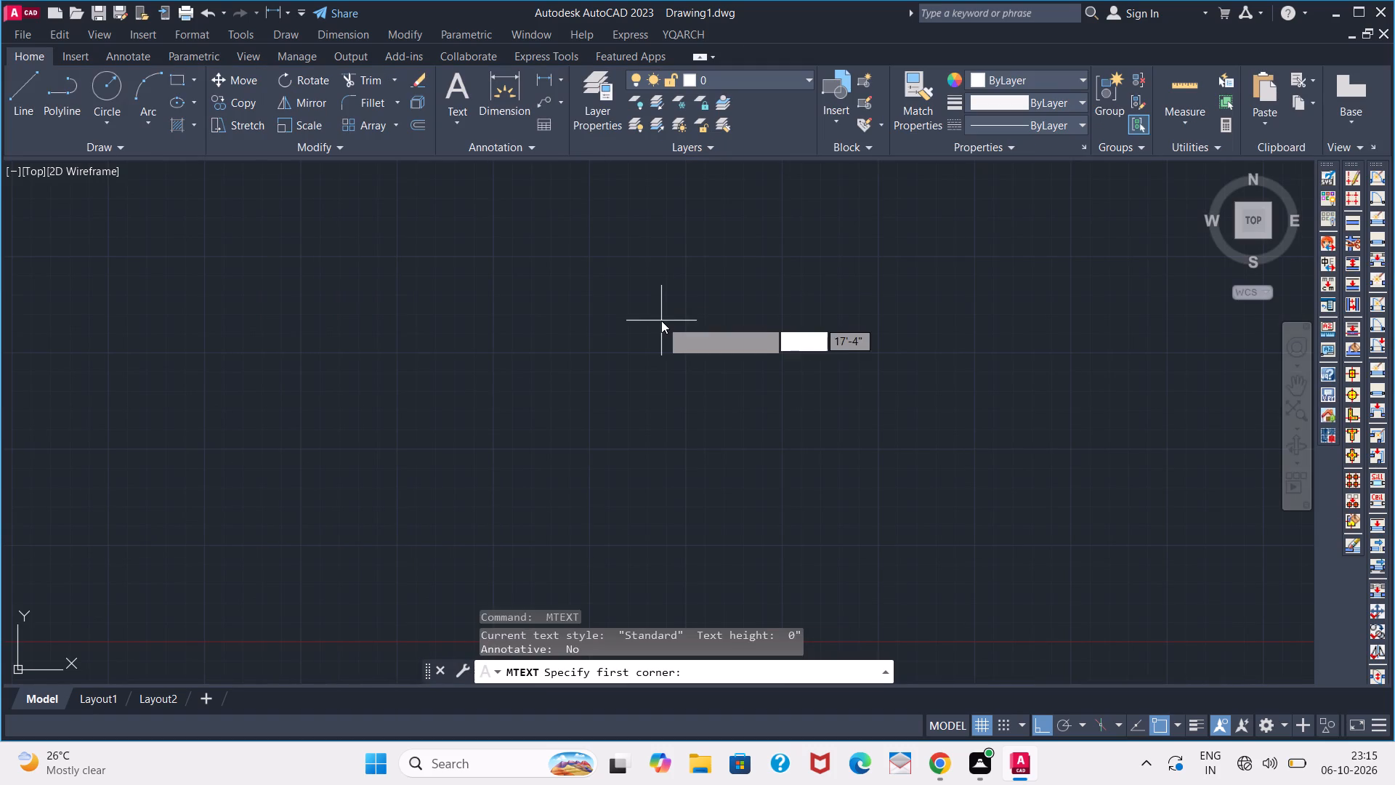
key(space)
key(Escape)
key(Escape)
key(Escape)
Add the room size "7'X6'" as a second line to the WR label in the 7' by 6' toilet.
key(z)
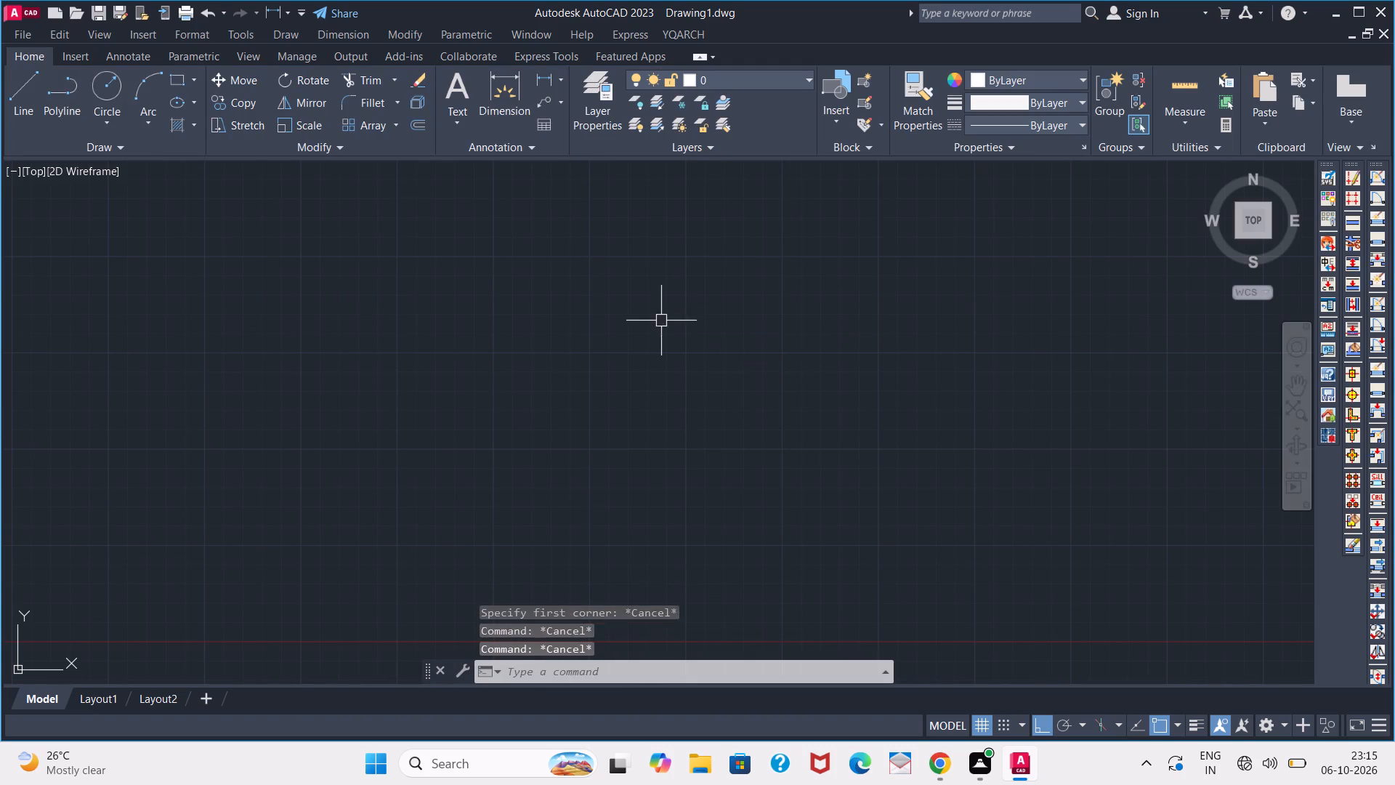
key(space)
text(A)
key(space)
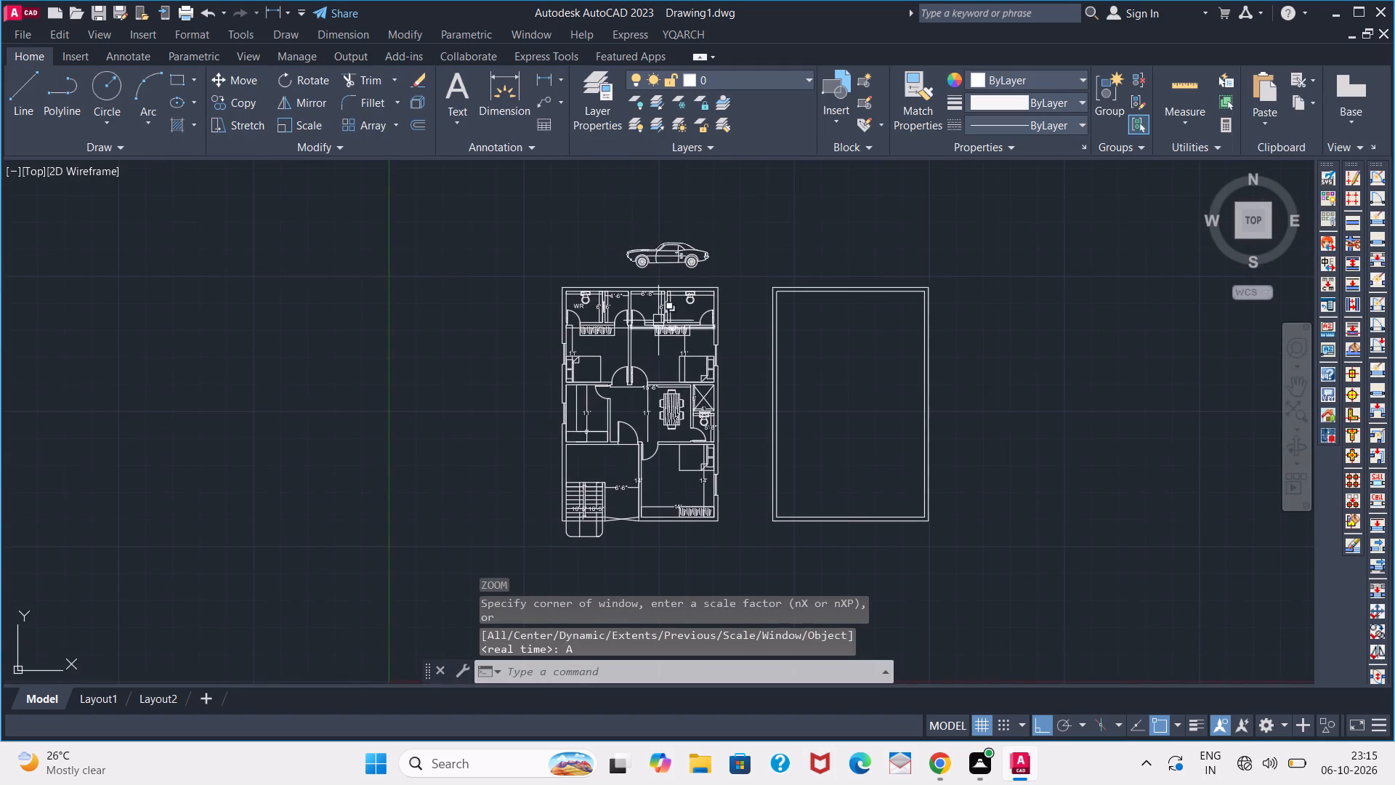
scroll(593, 302, up, 3)
double_click(527, 313)
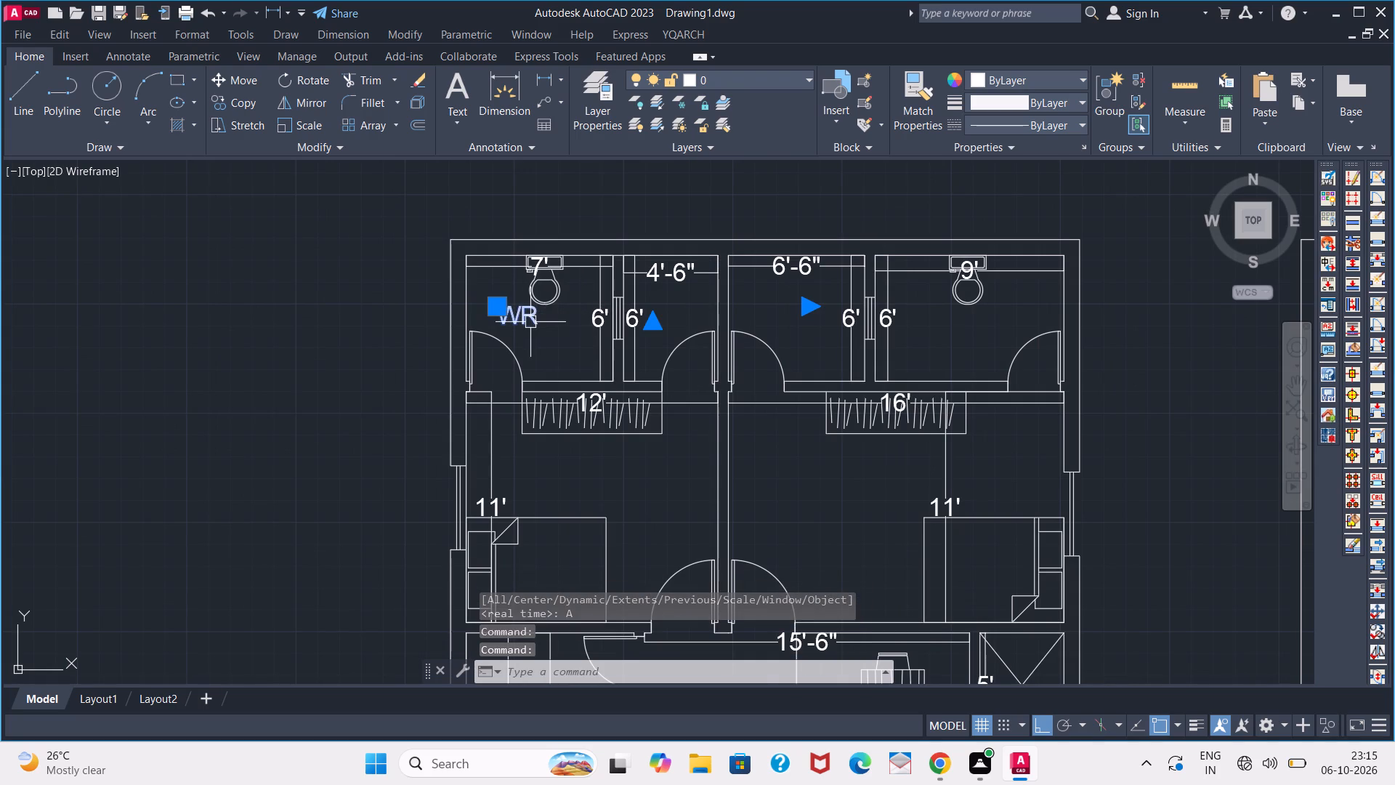
scroll(530, 322, up, 2)
double_click(530, 322)
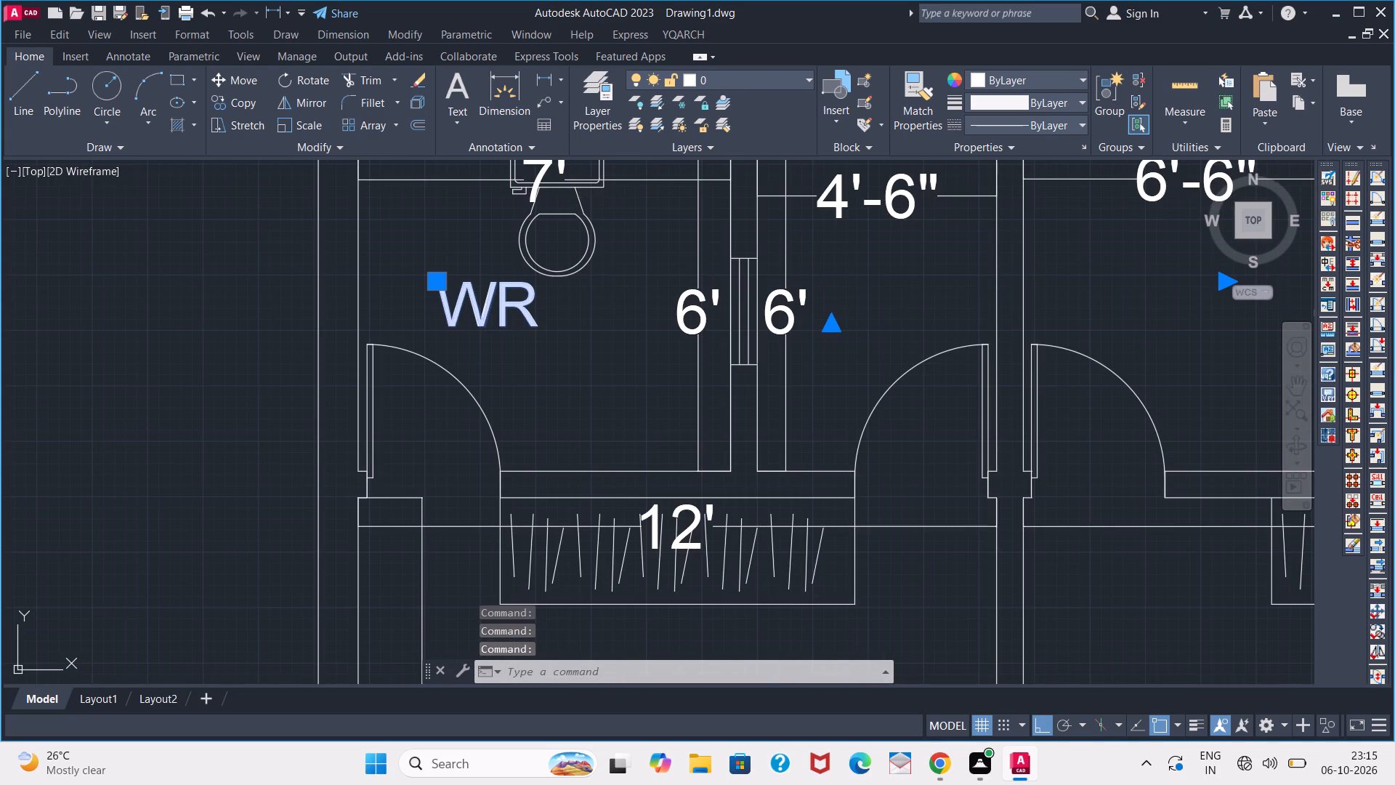
key(Return)
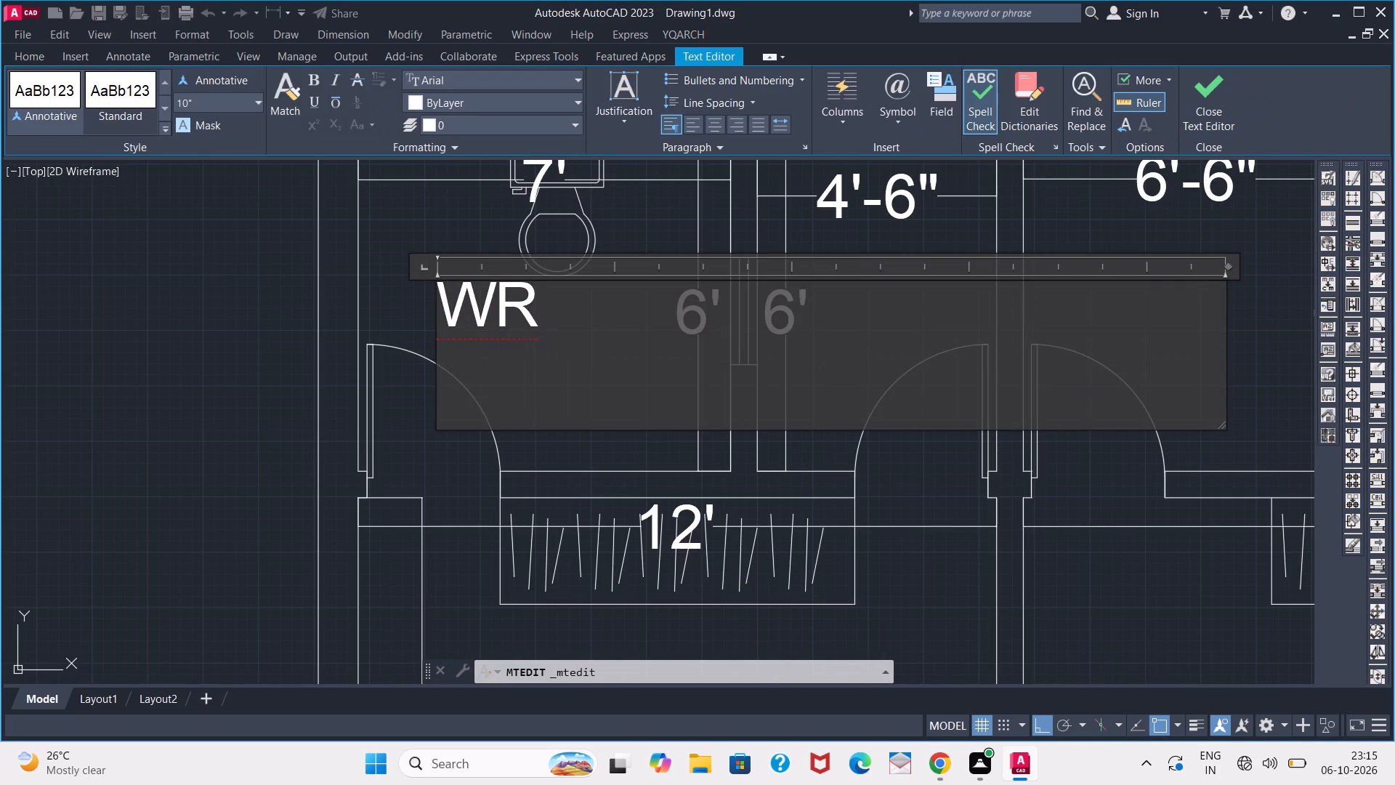
scroll(518, 300, down, 1)
text(7'X)
key(6)
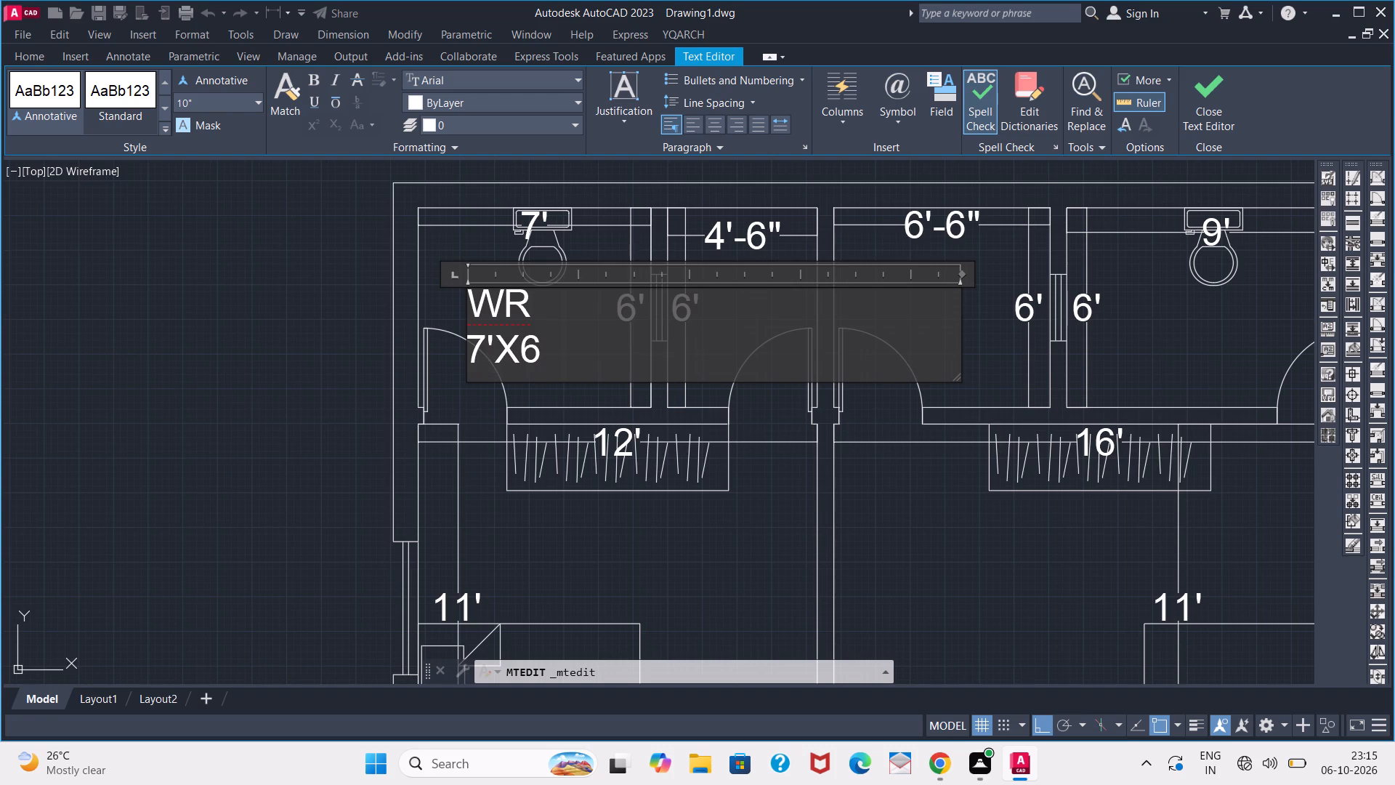
key(apostrophe)
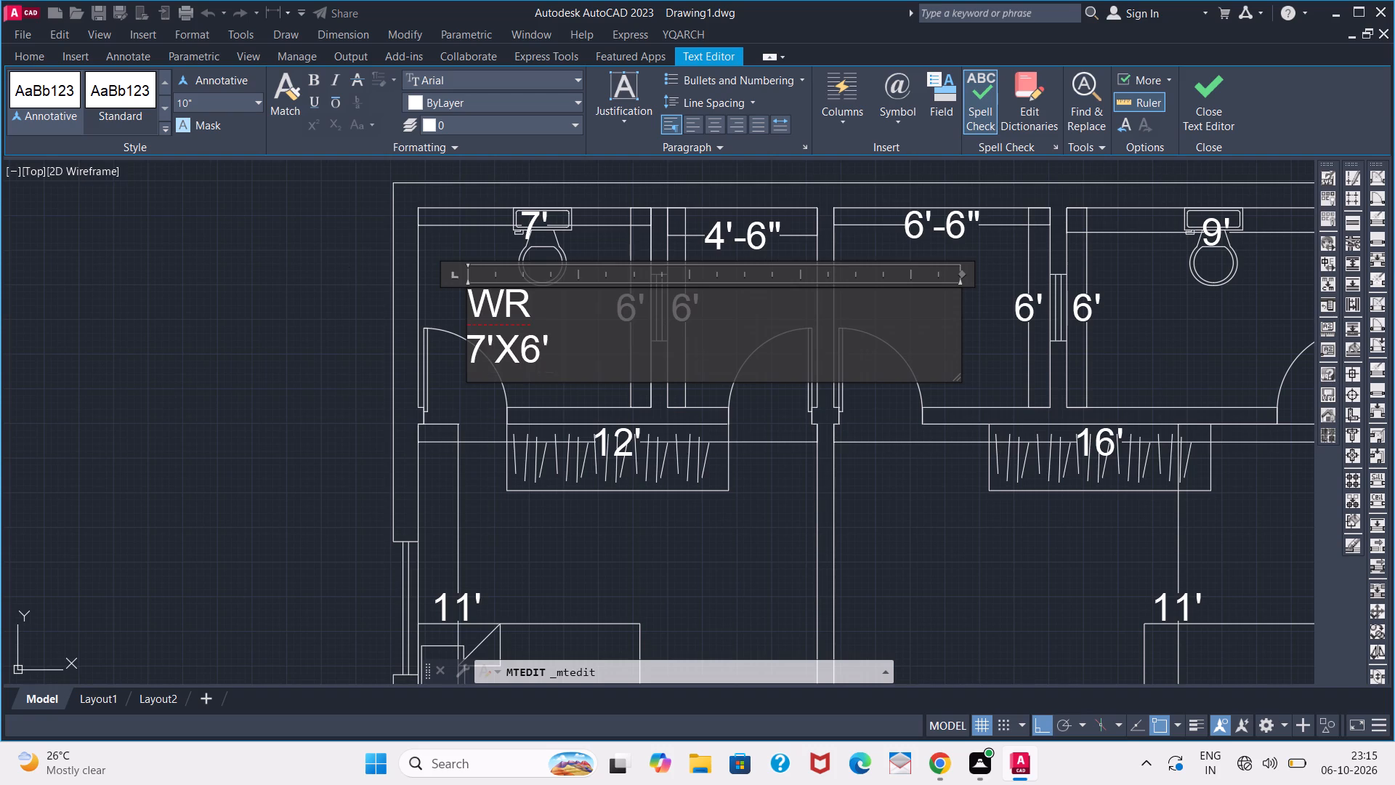
click(347, 266)
Turn Ortho off and reposition the WR label slightly southeast, just below the toilet fixture.
scroll(546, 319, down, 1)
middle_drag(546, 319, 499, 332)
click(489, 335)
click(456, 312)
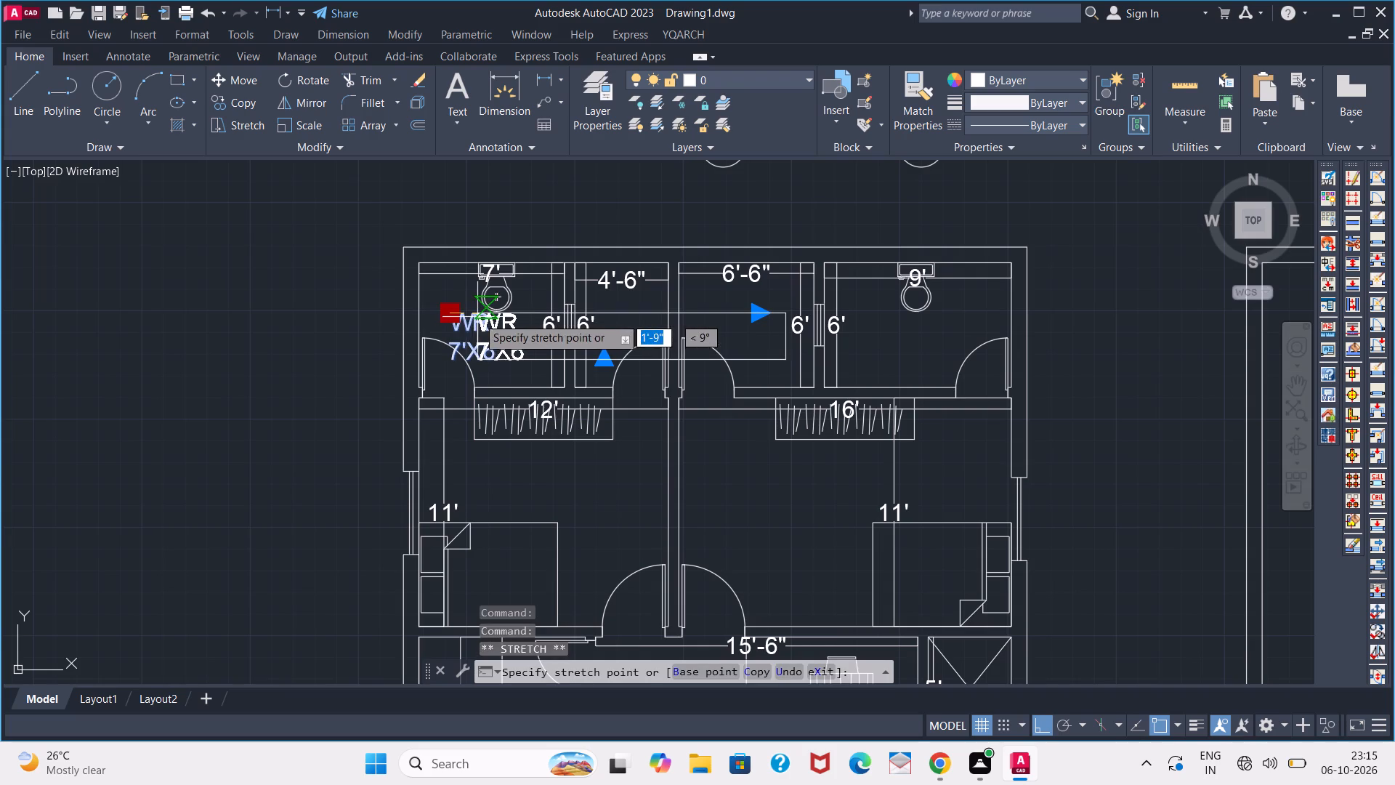
scroll(488, 338, up, 3)
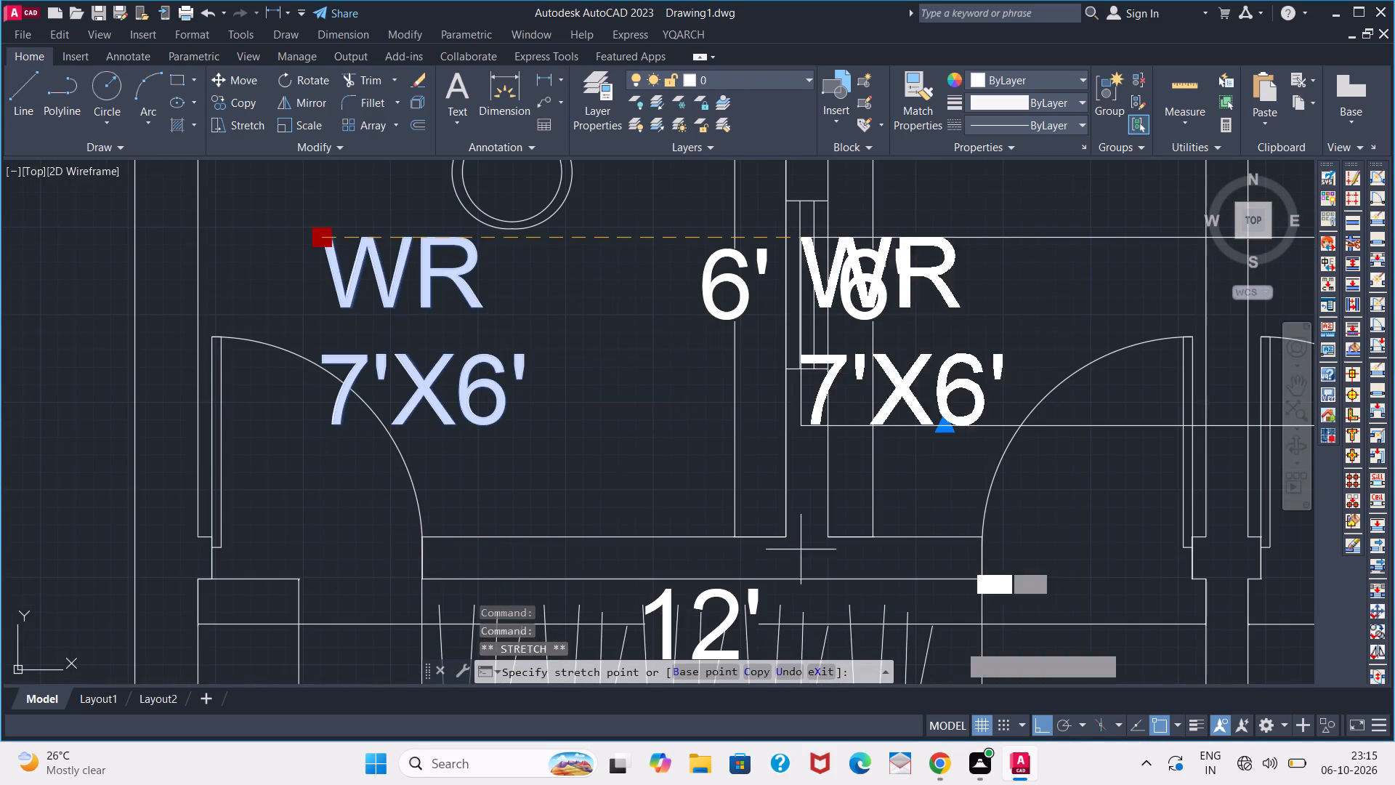
click(1047, 727)
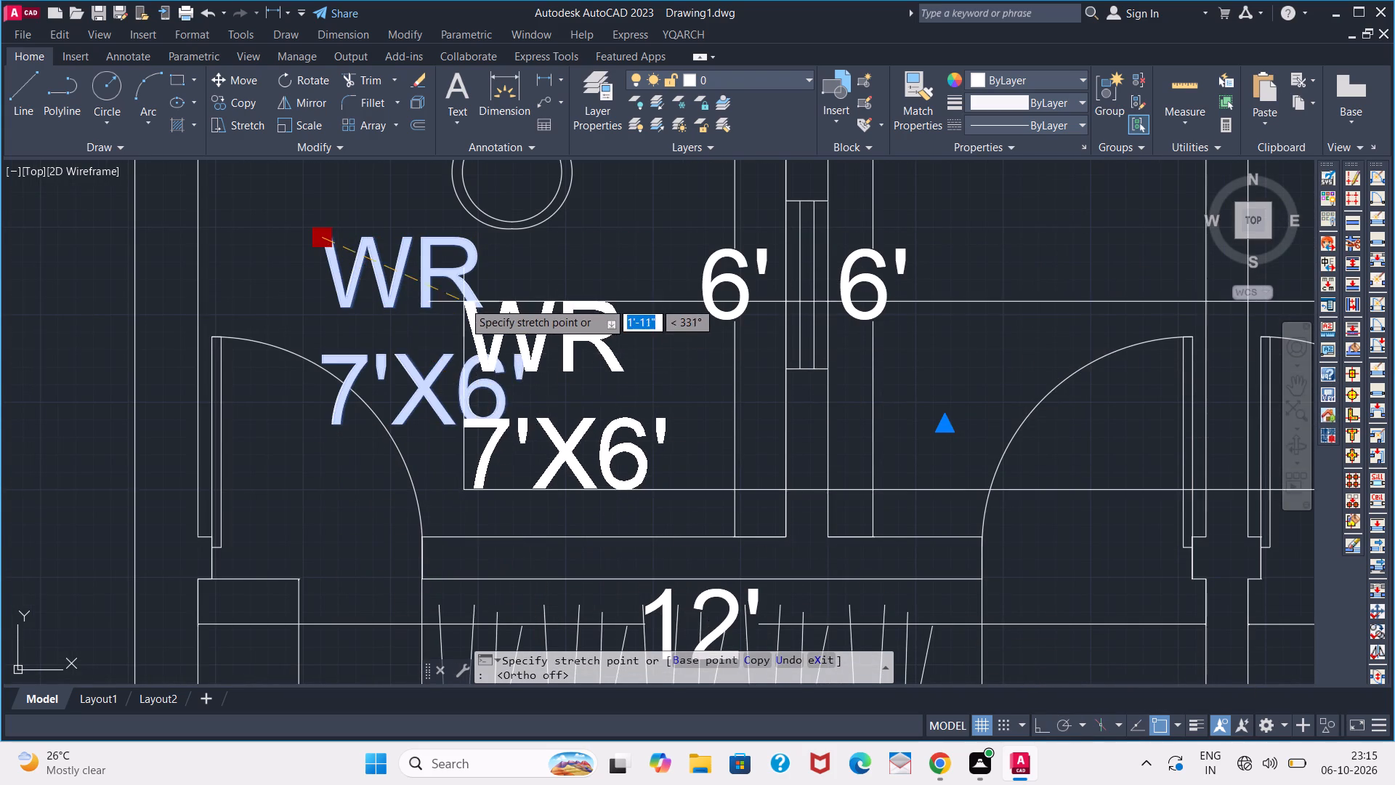
click(416, 266)
Copy the toilet's WR 7'X6' label into the adjacent 4'-6", 6'-6" and 9' wide rooms along the north side.
scroll(582, 380, down, 1)
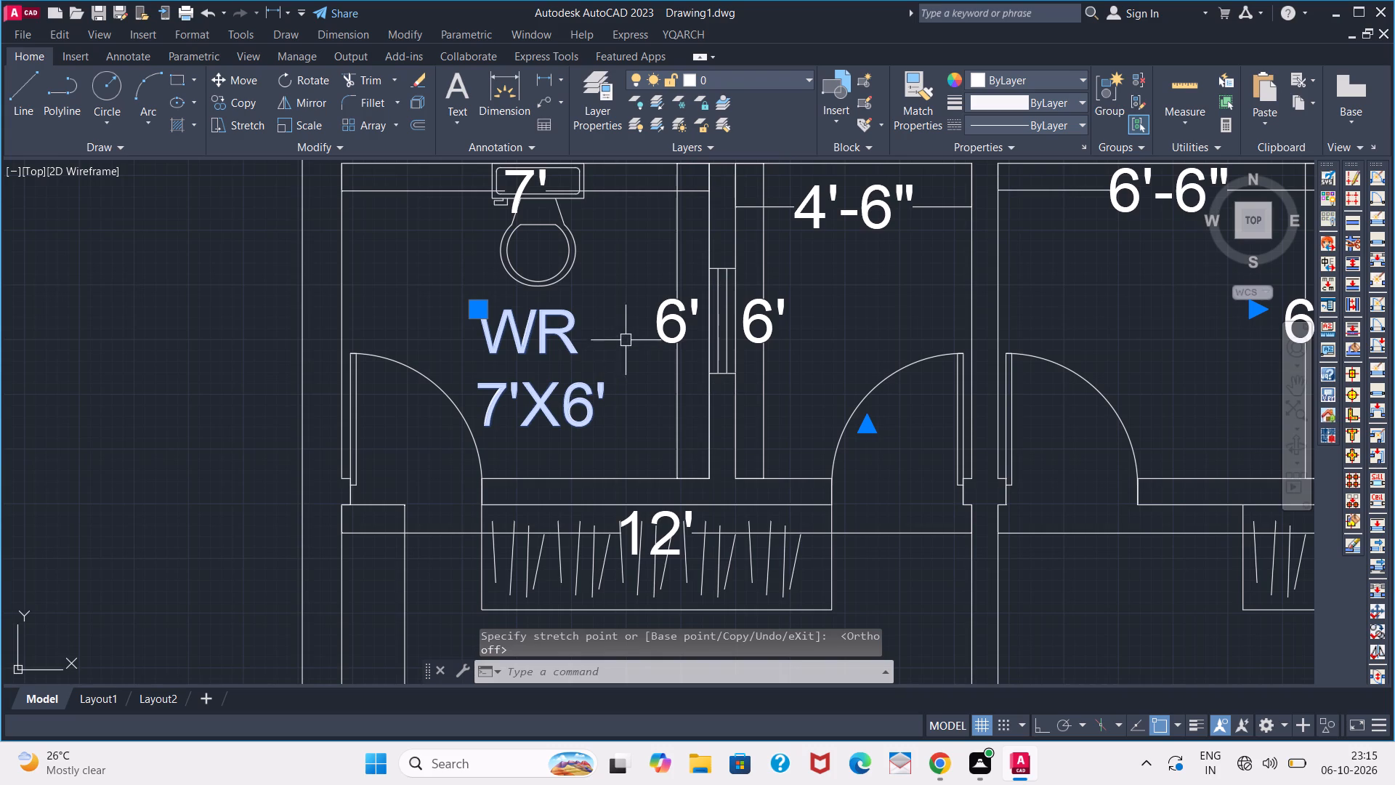
key(c)
key(o)
key(Return)
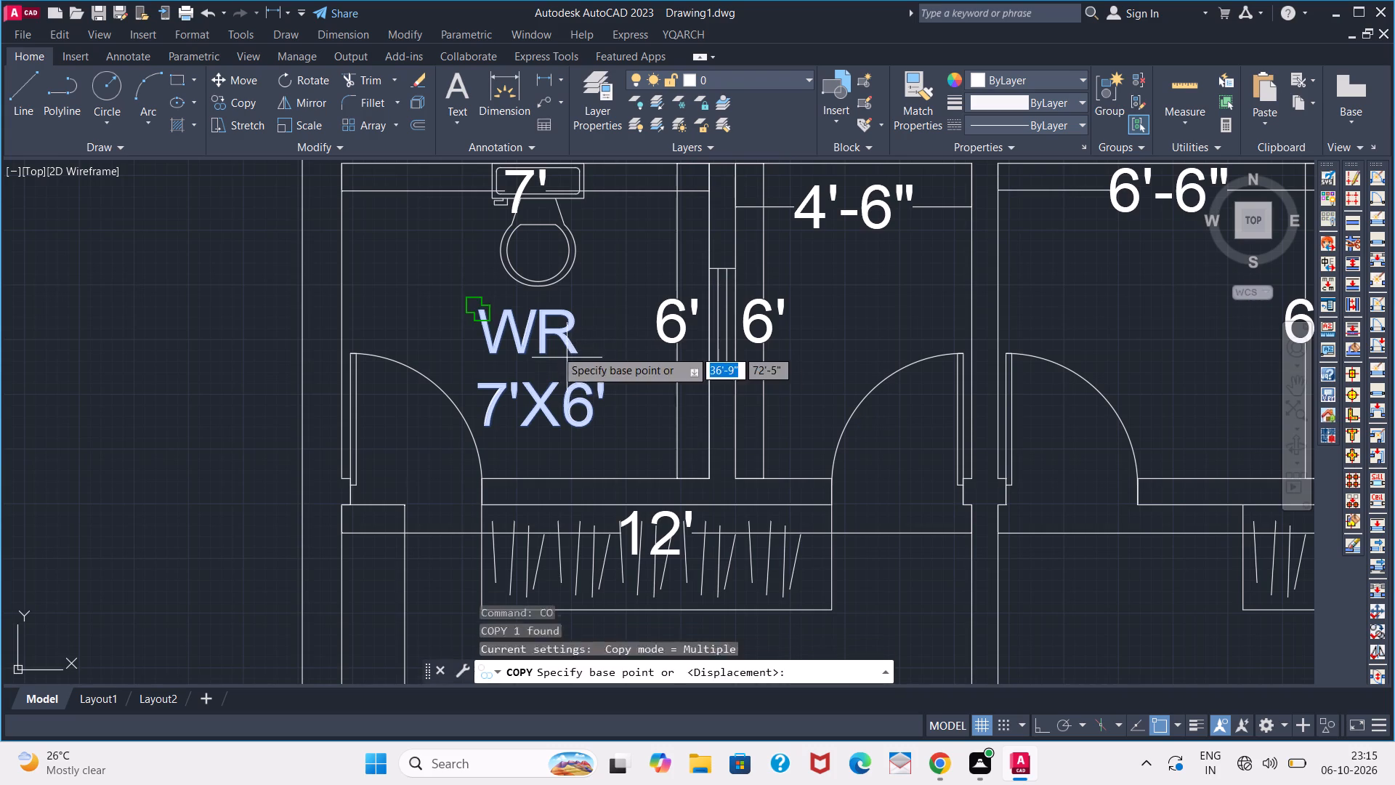
click(546, 342)
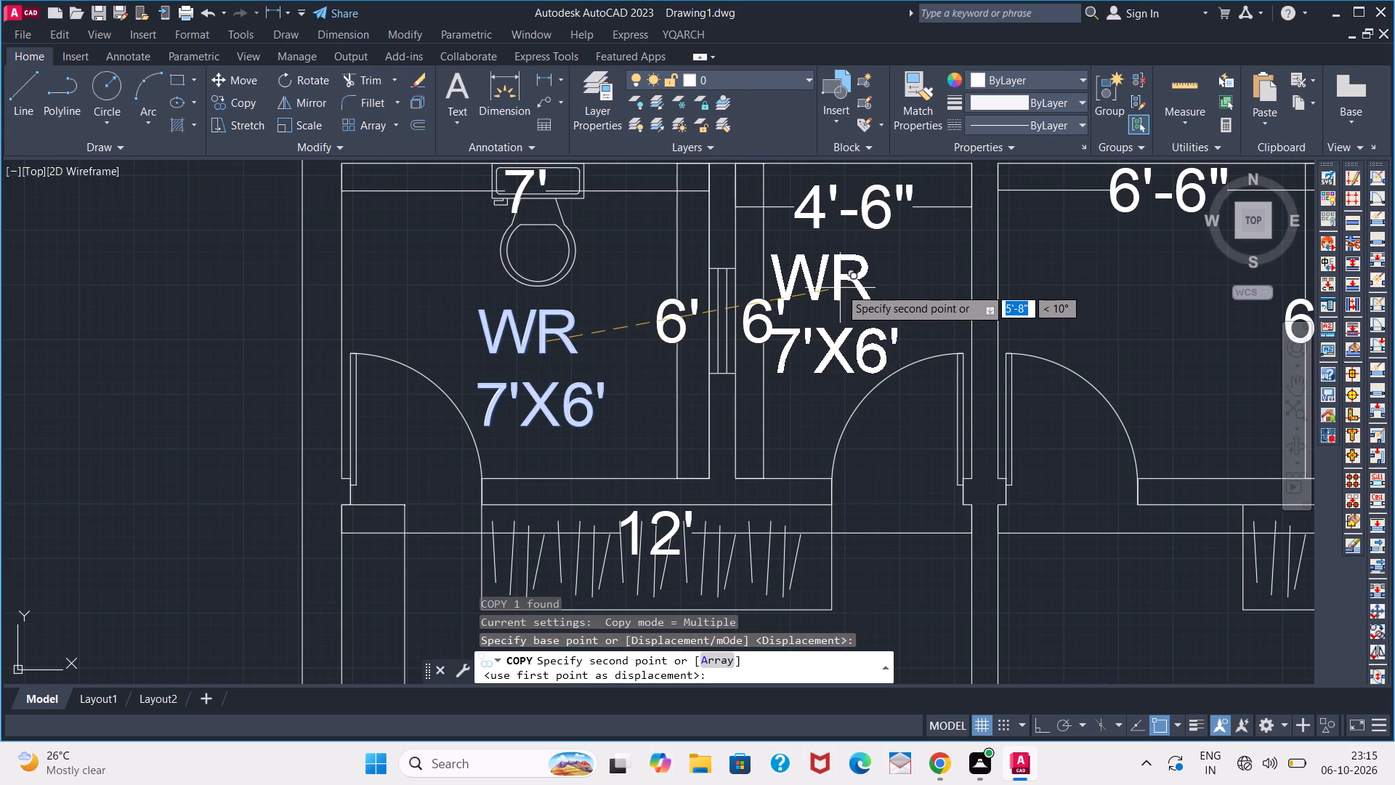
click(836, 280)
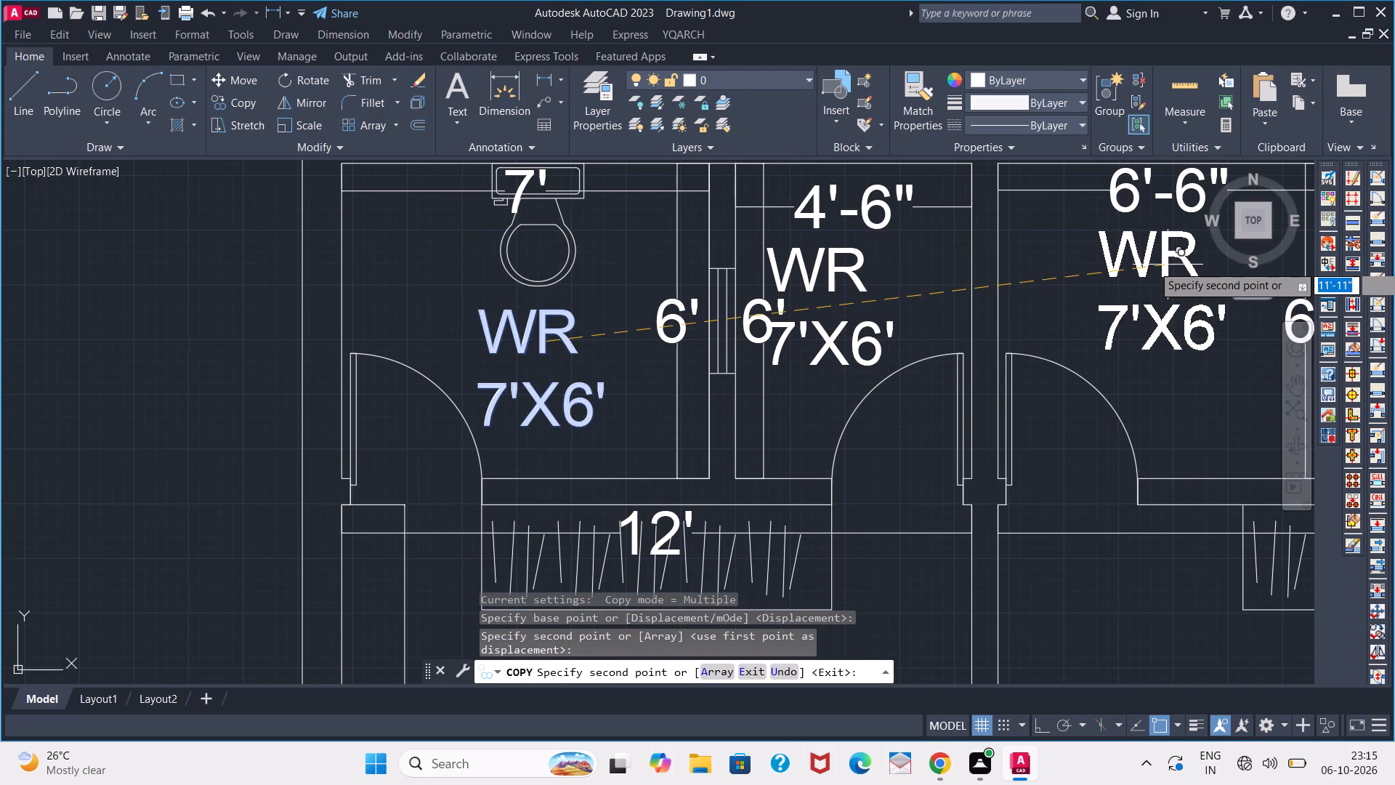
click(1169, 273)
middle_drag(1155, 282, 304, 335)
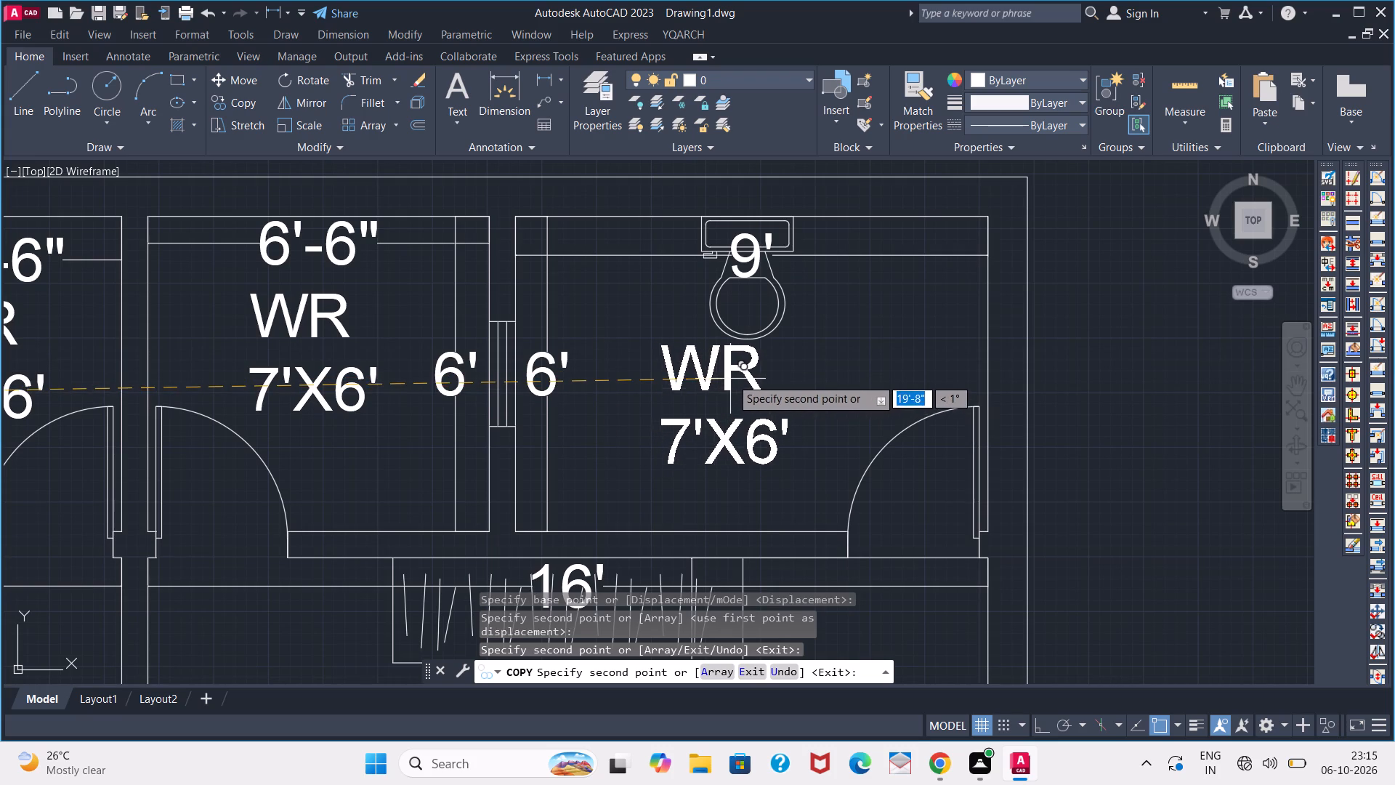
click(731, 378)
Place copies of the WR label in the 12' by 11' and 16' by 11' bedrooms, below their wardrobes.
scroll(629, 438, down, 4)
middle_drag(531, 468, 606, 289)
scroll(601, 306, up, 3)
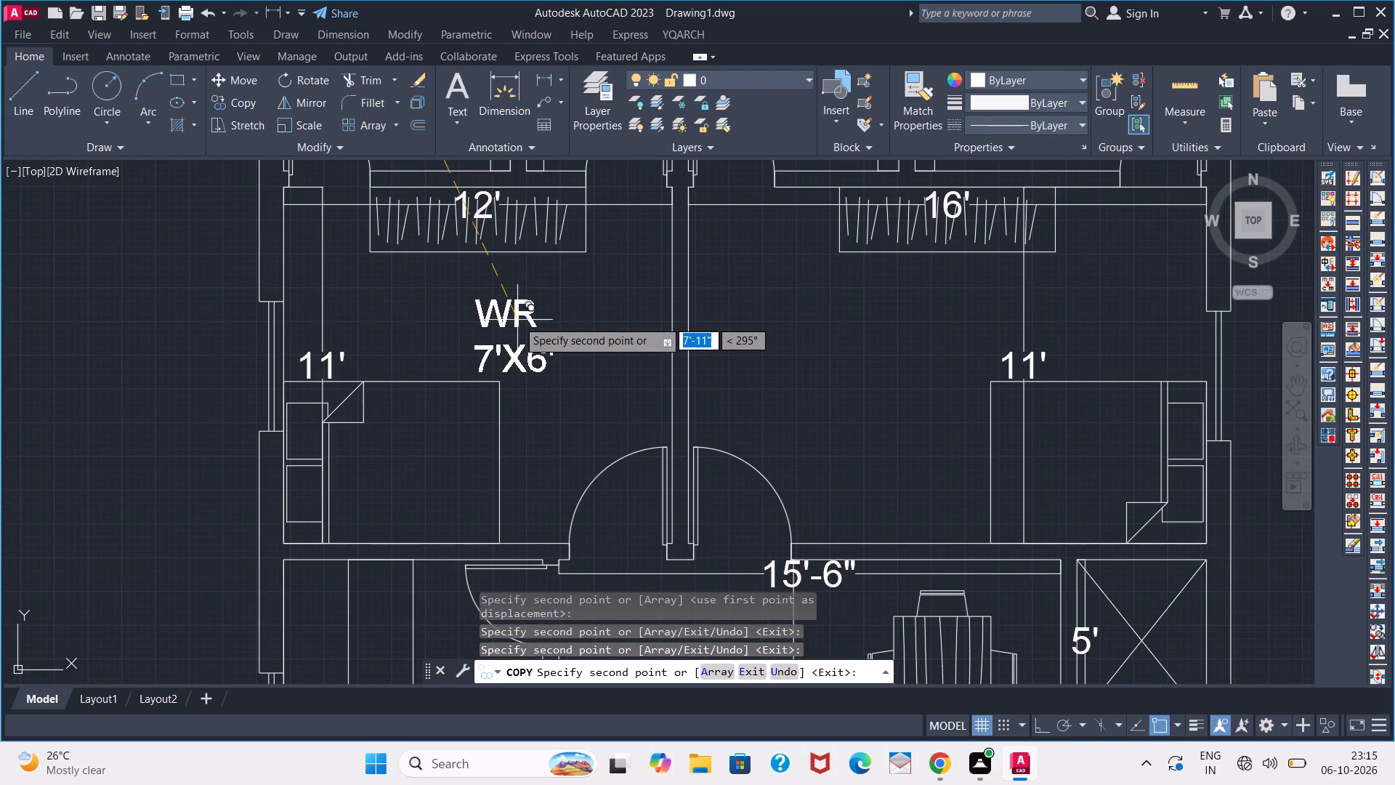
click(467, 307)
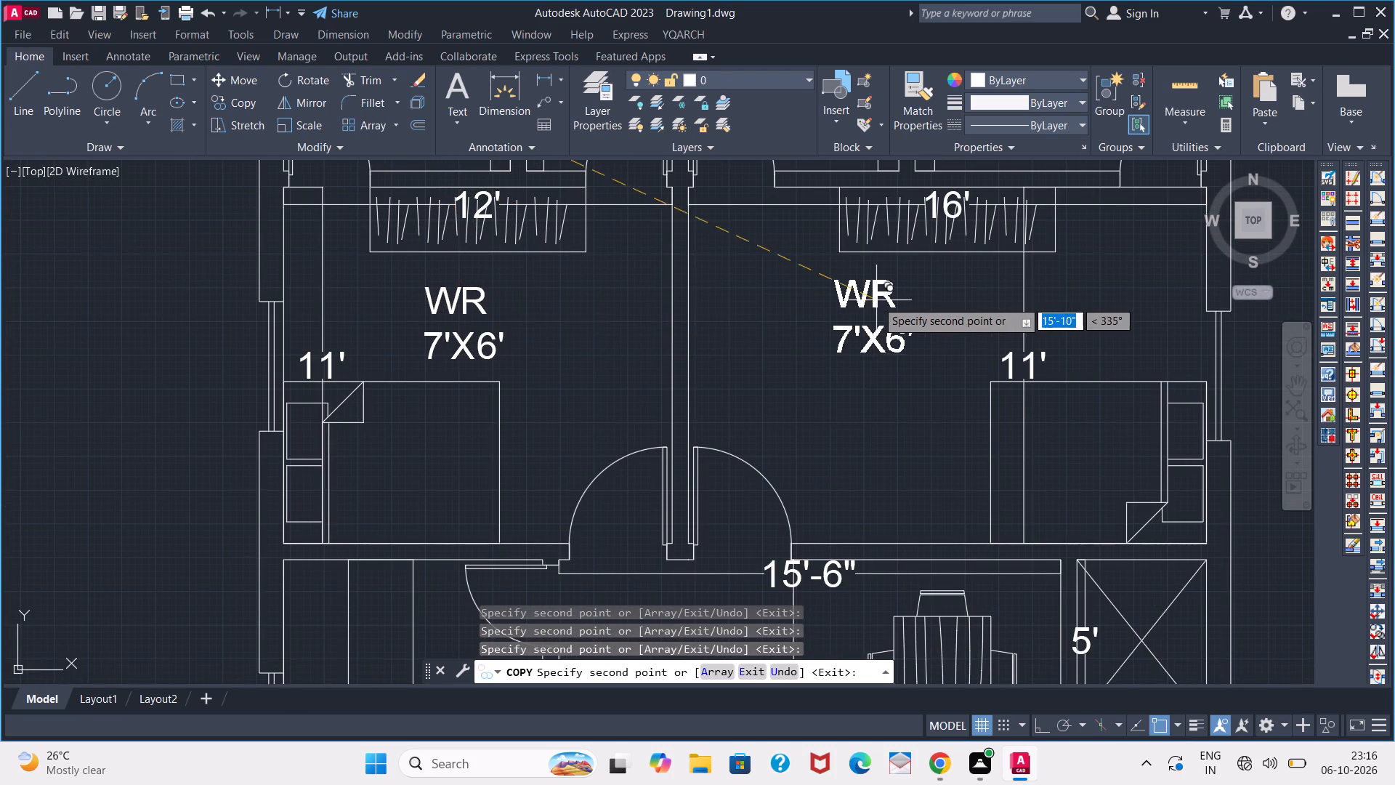
click(870, 302)
Place label copies in the dining hall, the crossed 5' by 4' shaft, the 4' by 5'-6" toilet and the 8' by 11' room.
scroll(847, 385, down, 2)
middle_drag(830, 405, 758, 210)
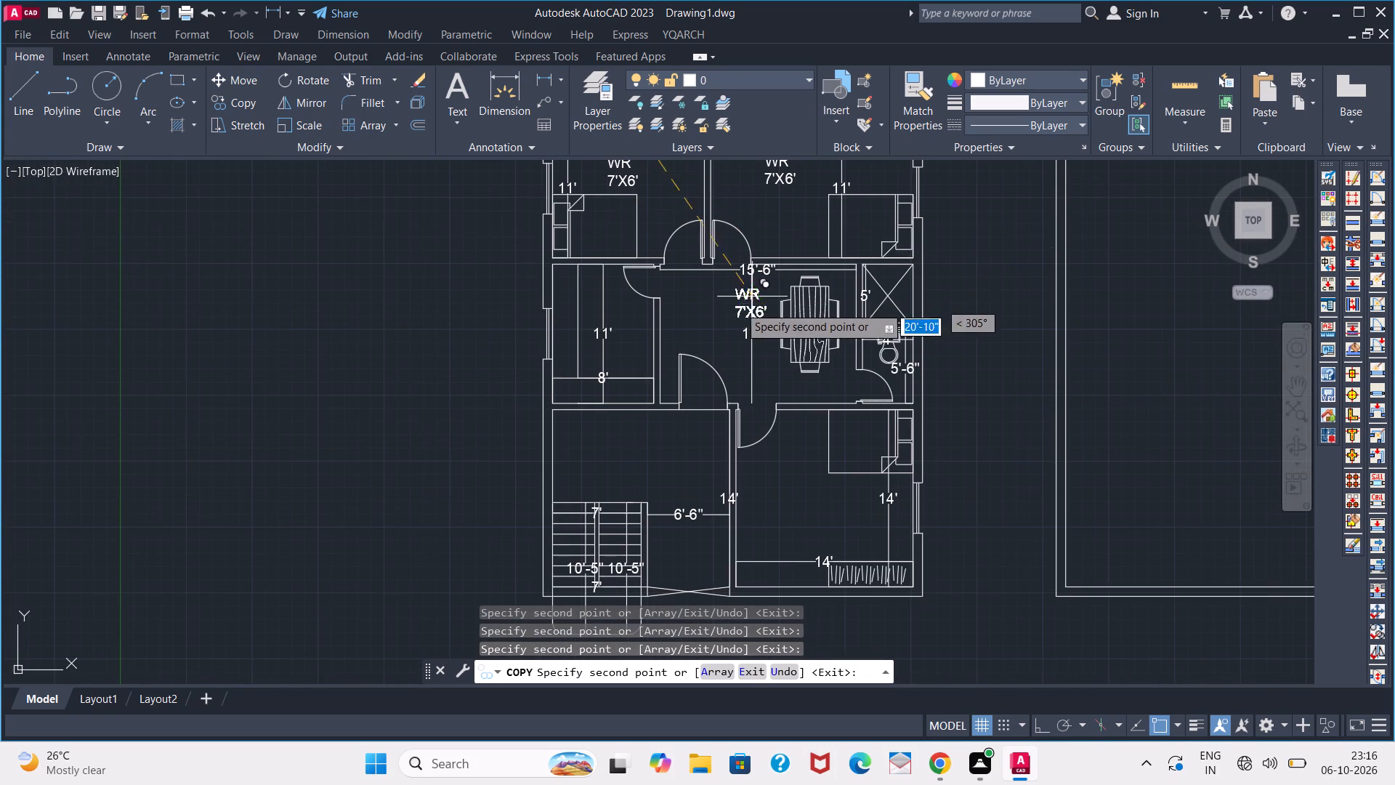
click(725, 319)
scroll(902, 292, up, 3)
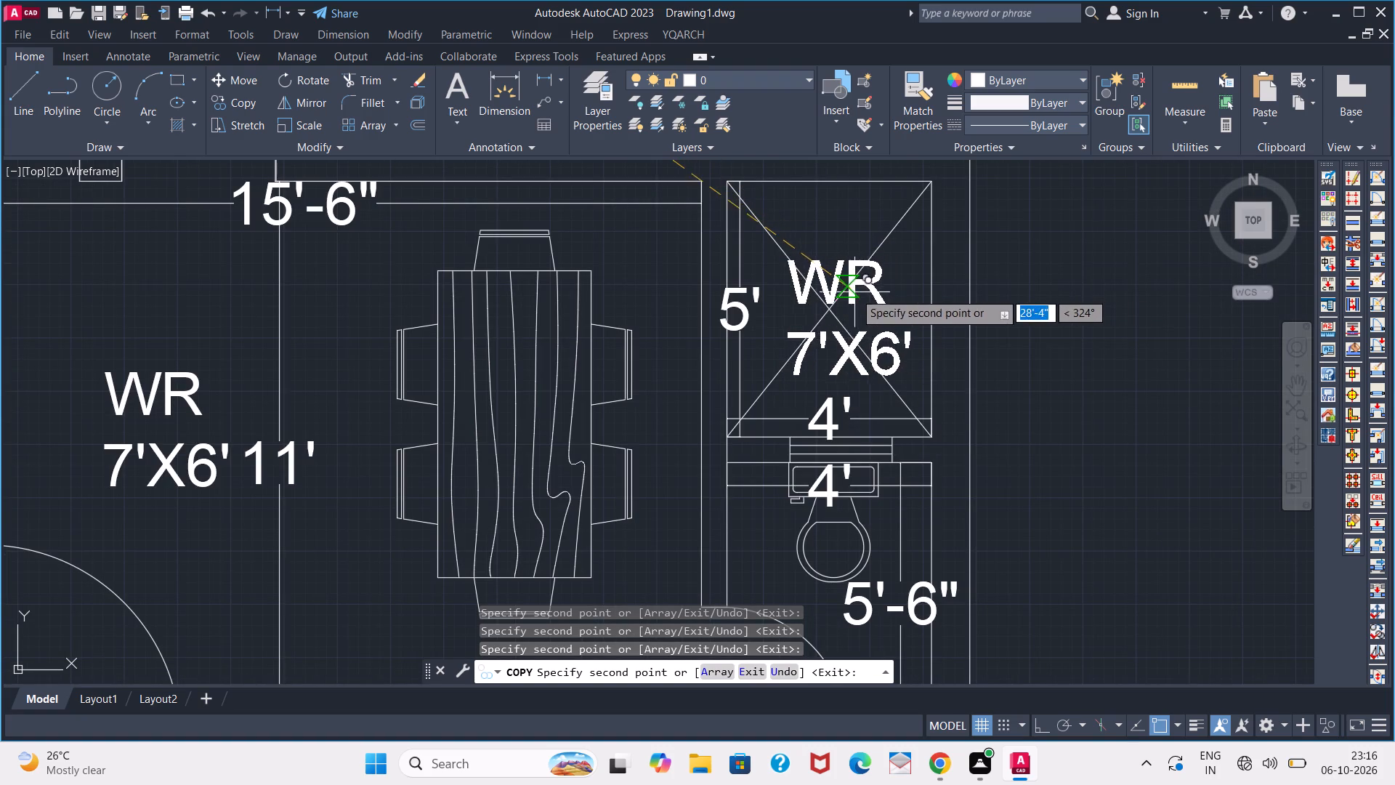
click(854, 292)
middle_drag(817, 427, 777, 256)
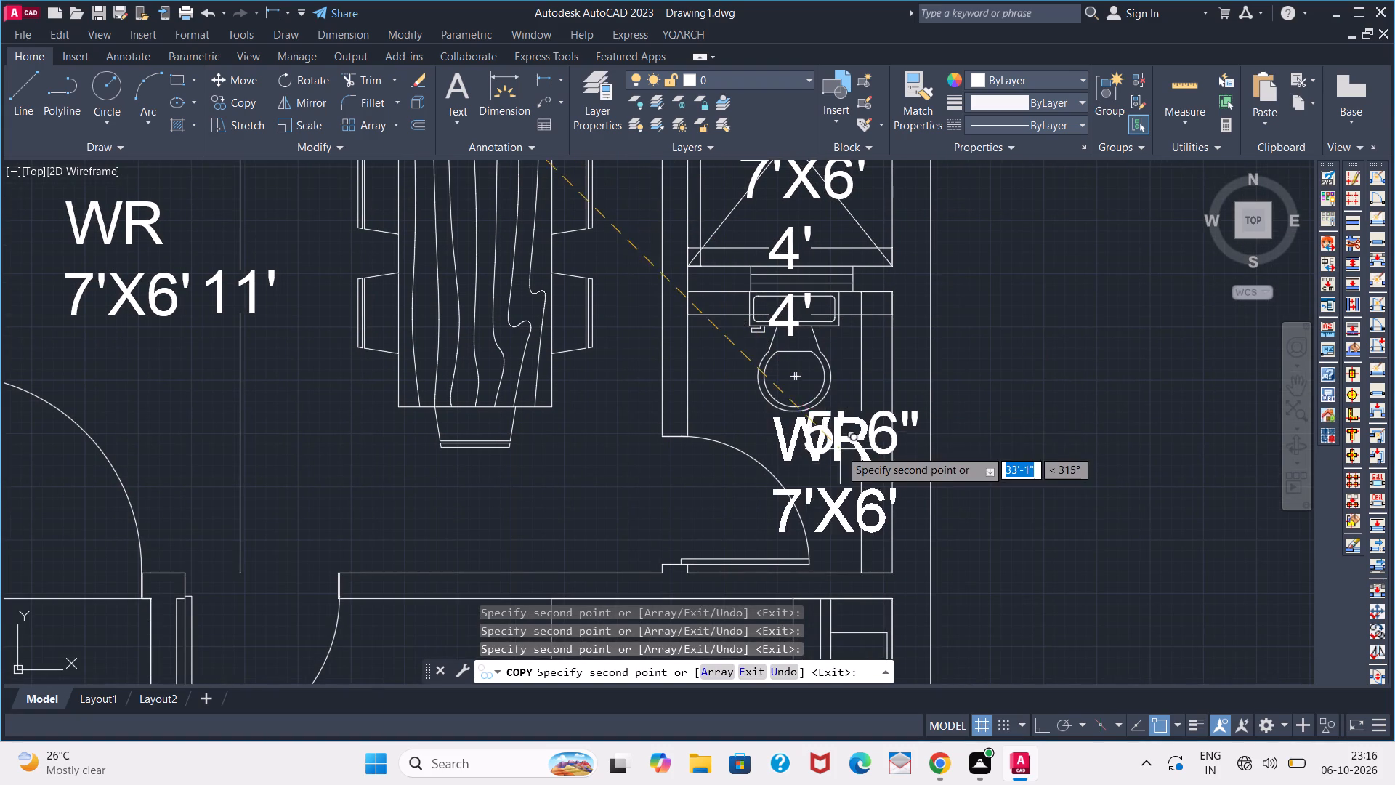
click(797, 363)
scroll(511, 404, down, 3)
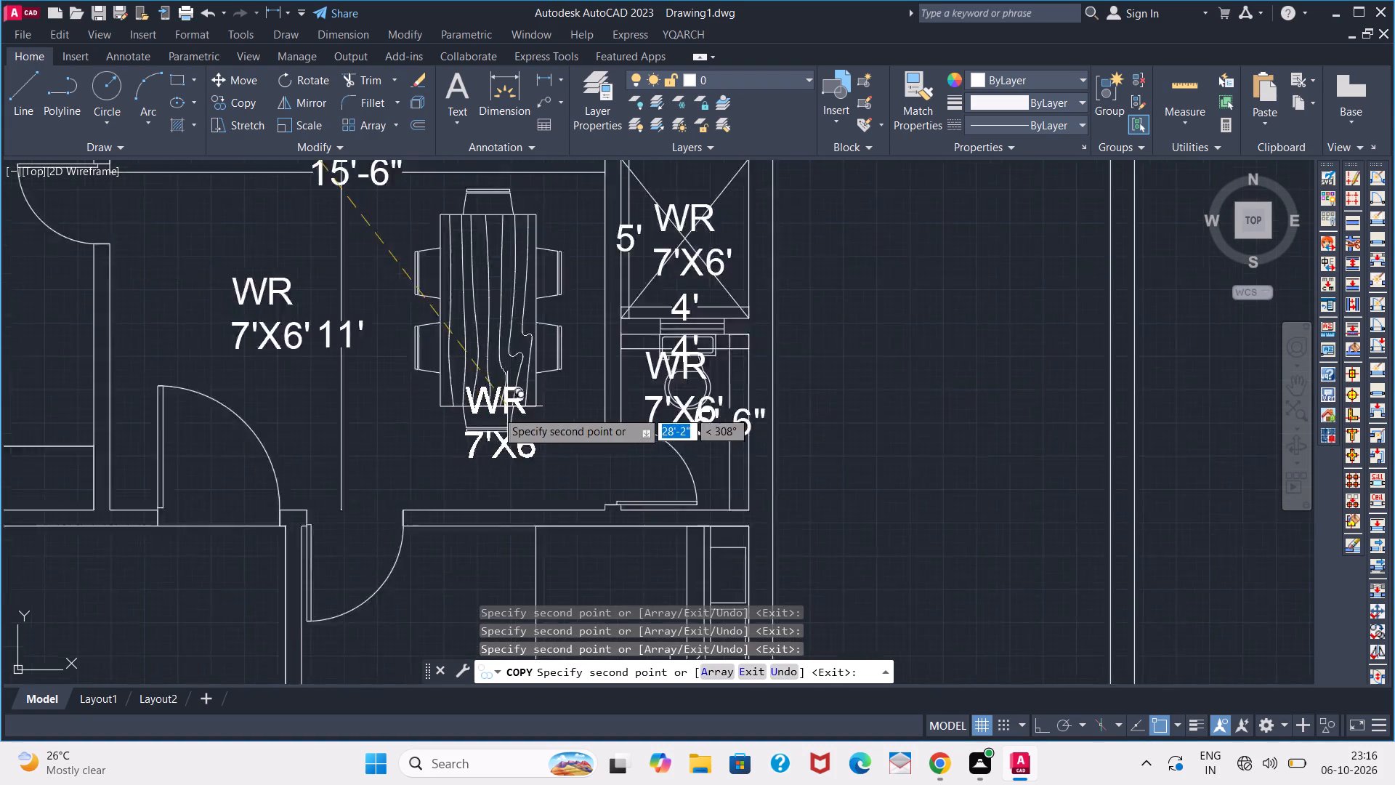
click(173, 358)
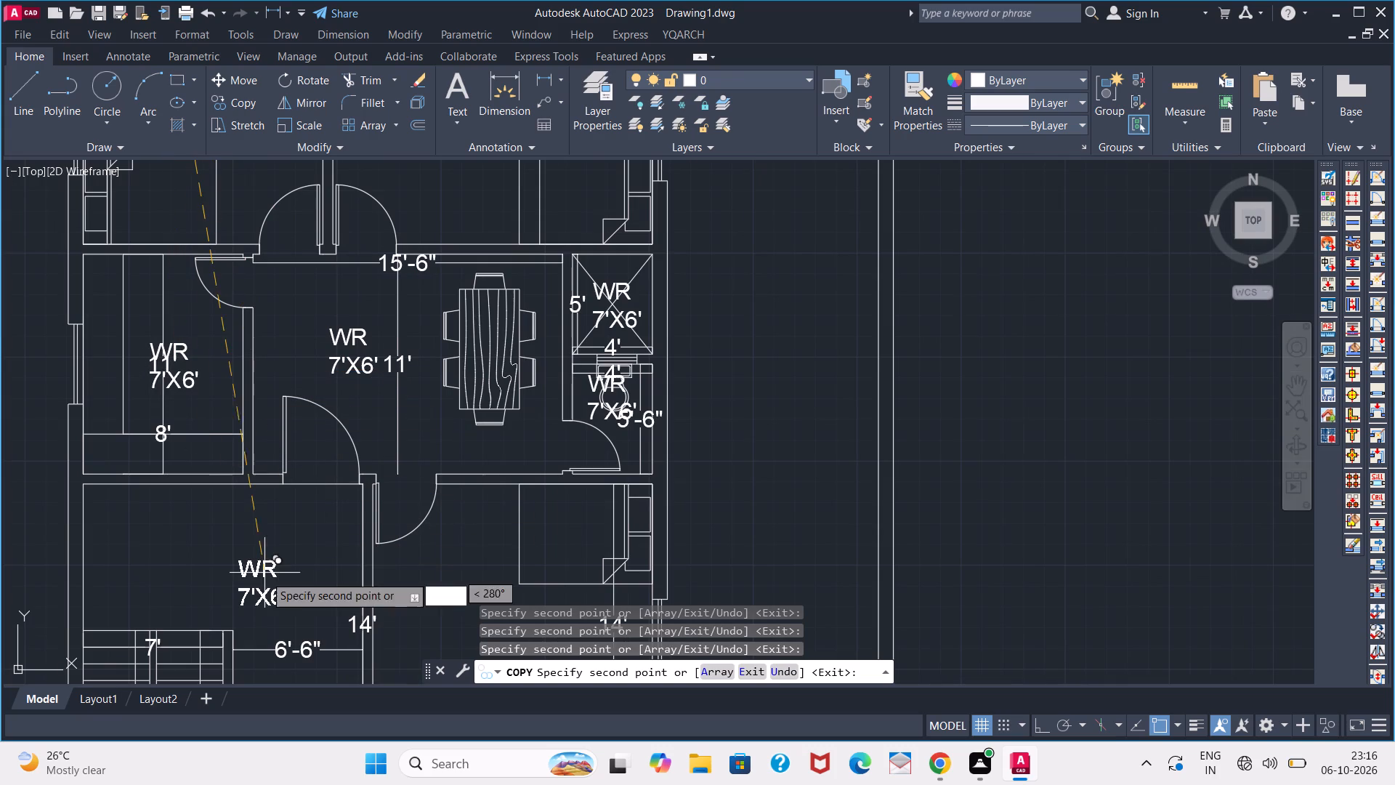
Place label copies at the staircase's south end, above the 6'-6" passage dimension and in the 14' by 14' bedroom, ending the copy.
middle_drag(305, 591, 294, 326)
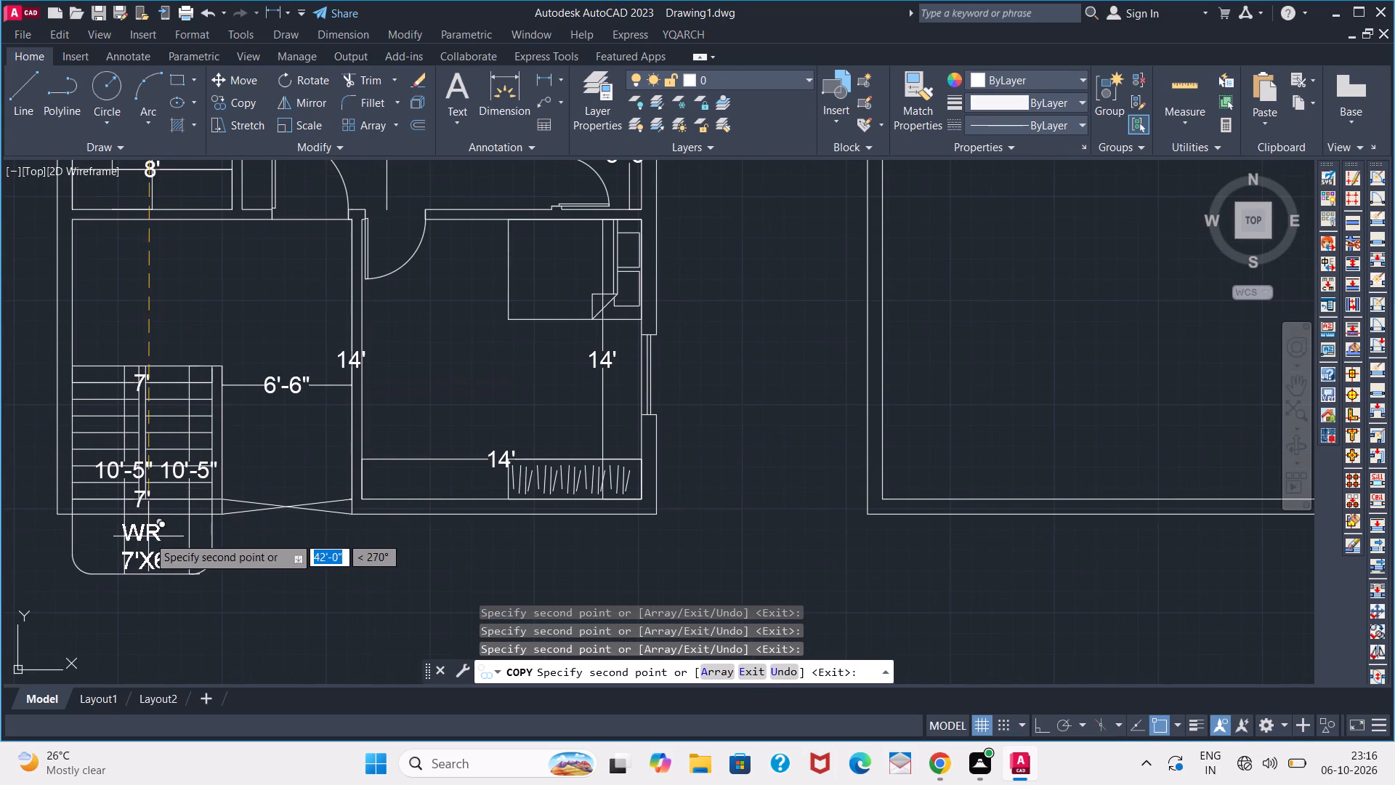
click(148, 536)
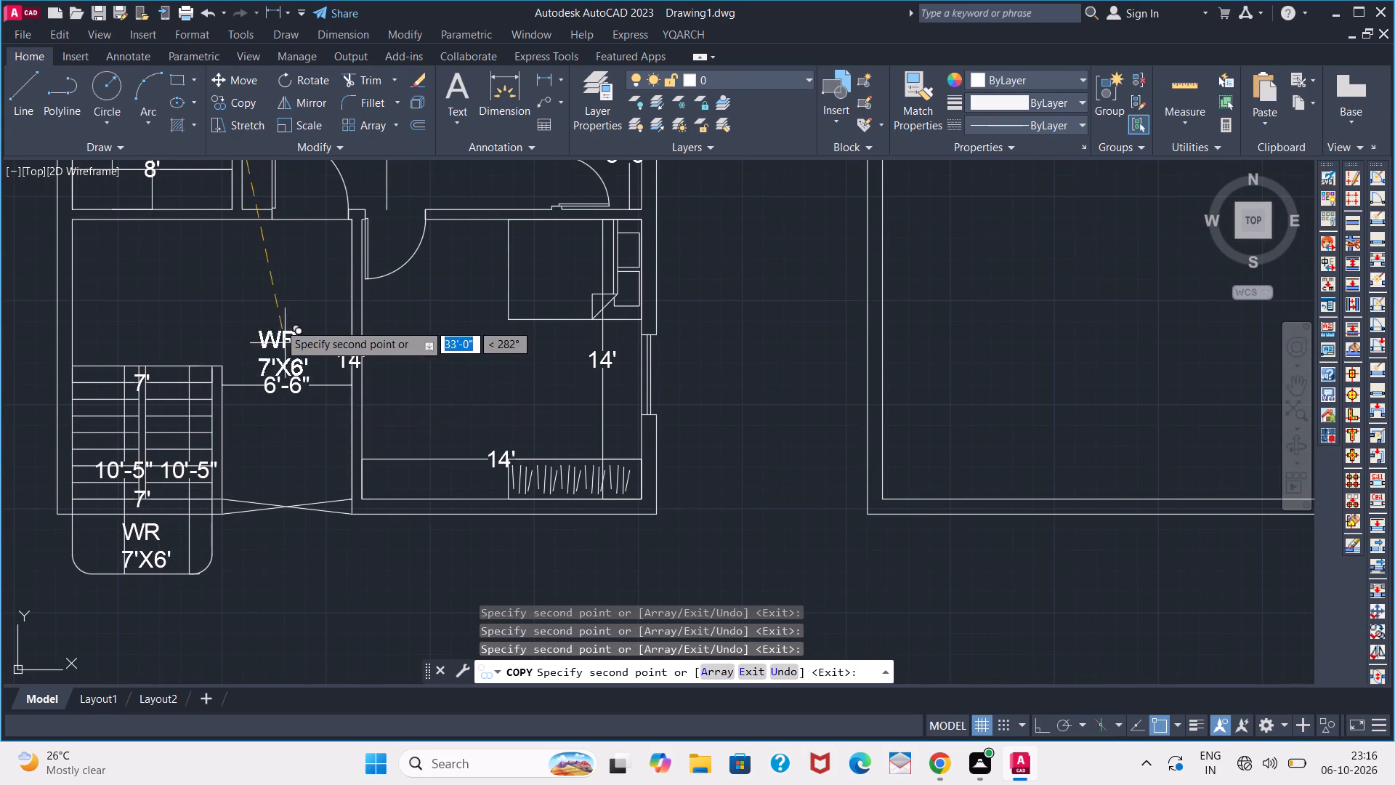
click(285, 328)
click(501, 382)
middle_drag(464, 296, 412, 507)
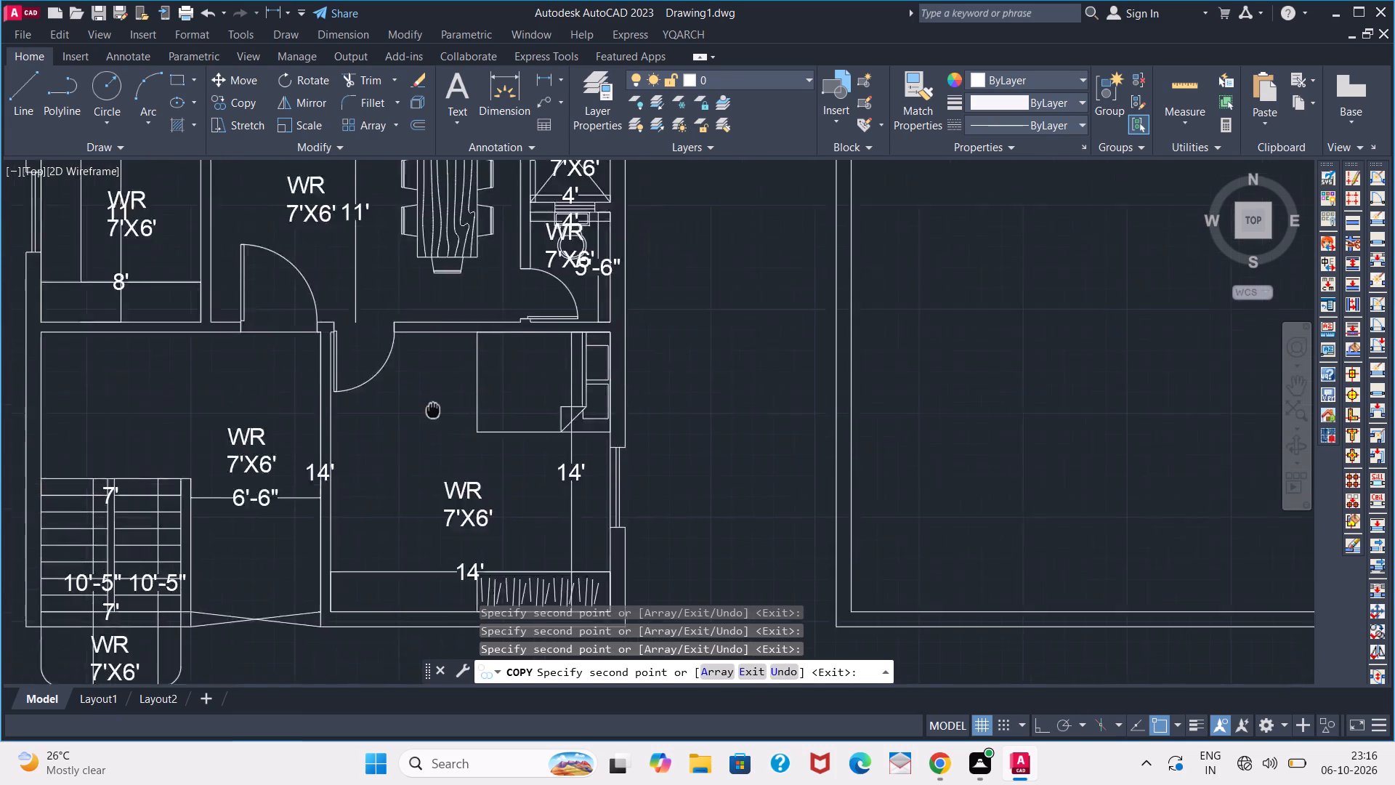
middle_drag(412, 507, 405, 553)
key(space)
Change the first line of the label in the 4'-6" by 6' room to O.T.S.
scroll(387, 371, down, 3)
middle_drag(372, 334, 352, 443)
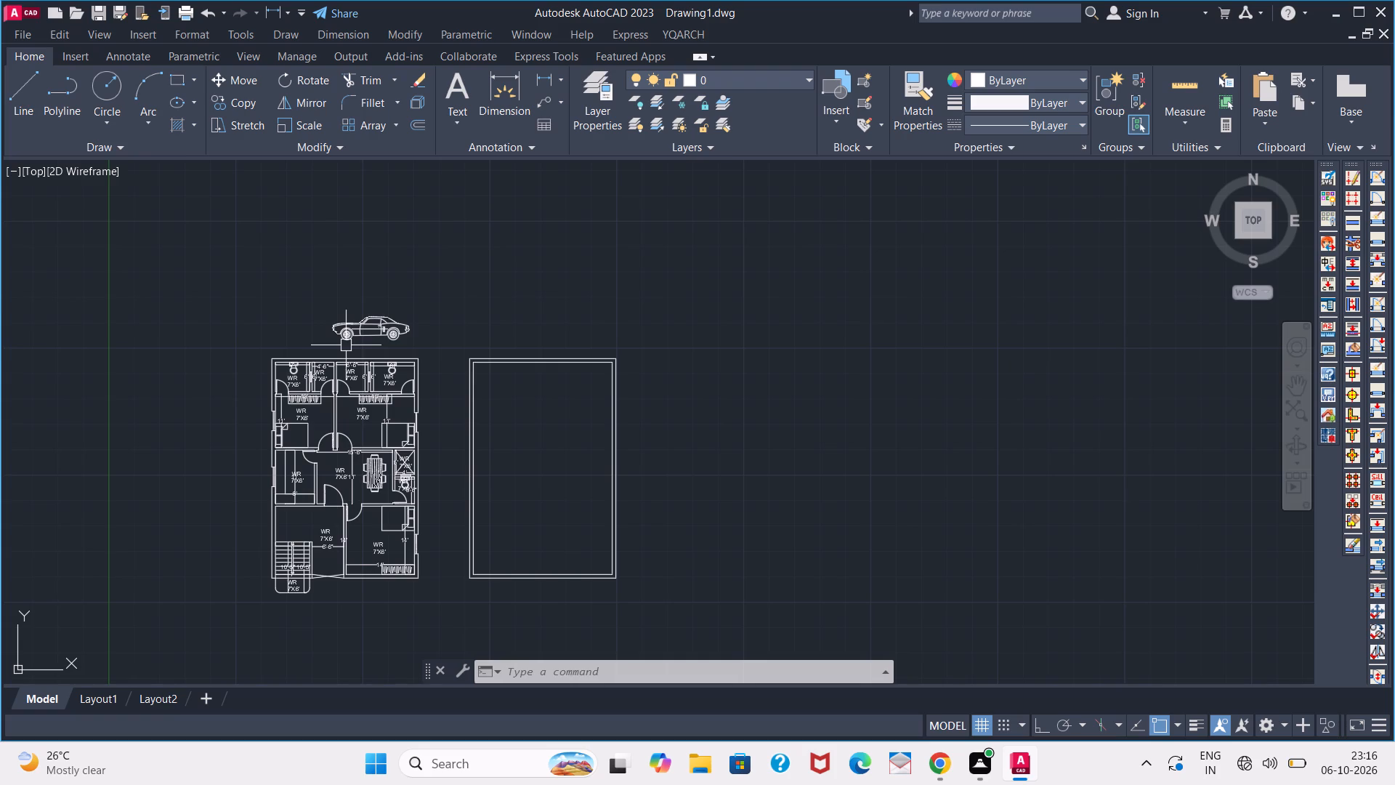
scroll(360, 395, up, 3)
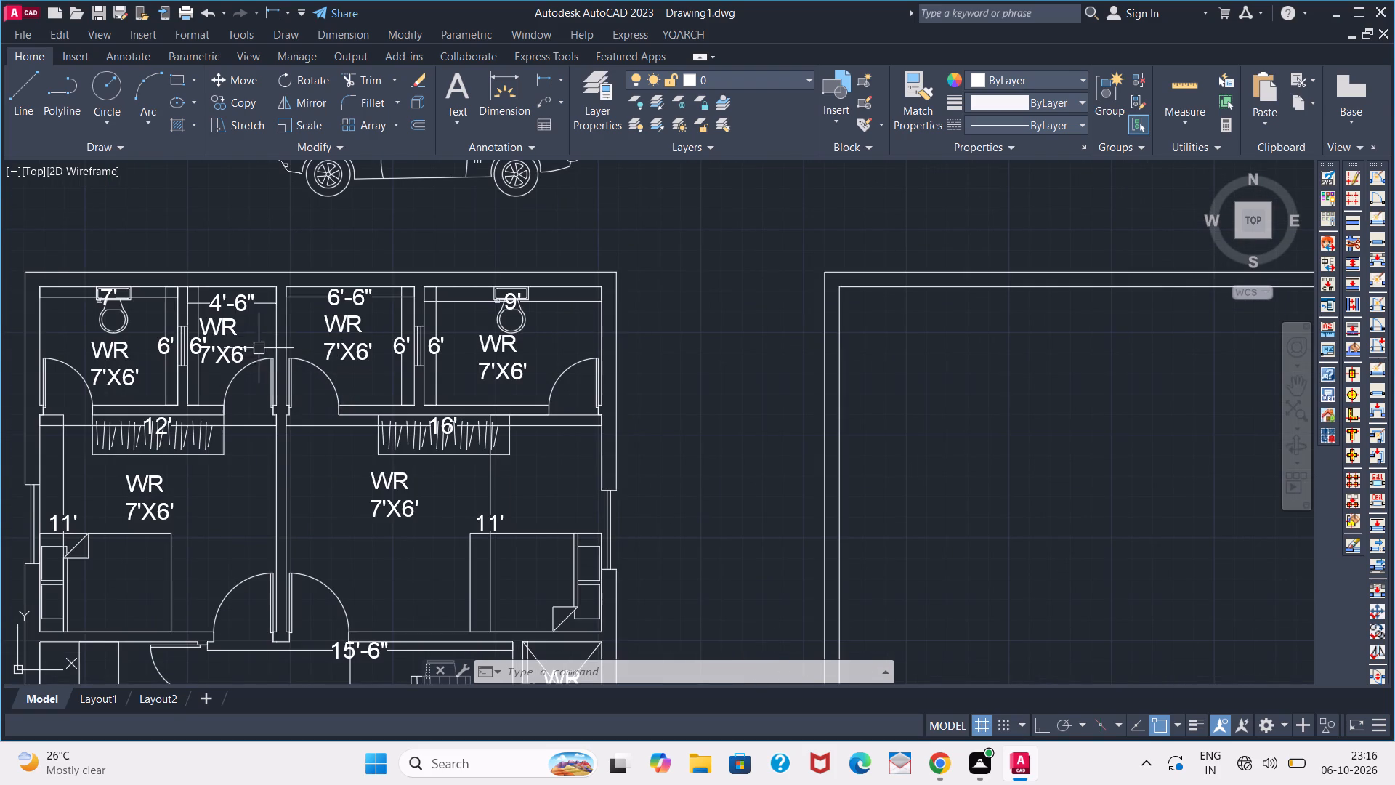
scroll(225, 334, up, 1)
double_click(225, 332)
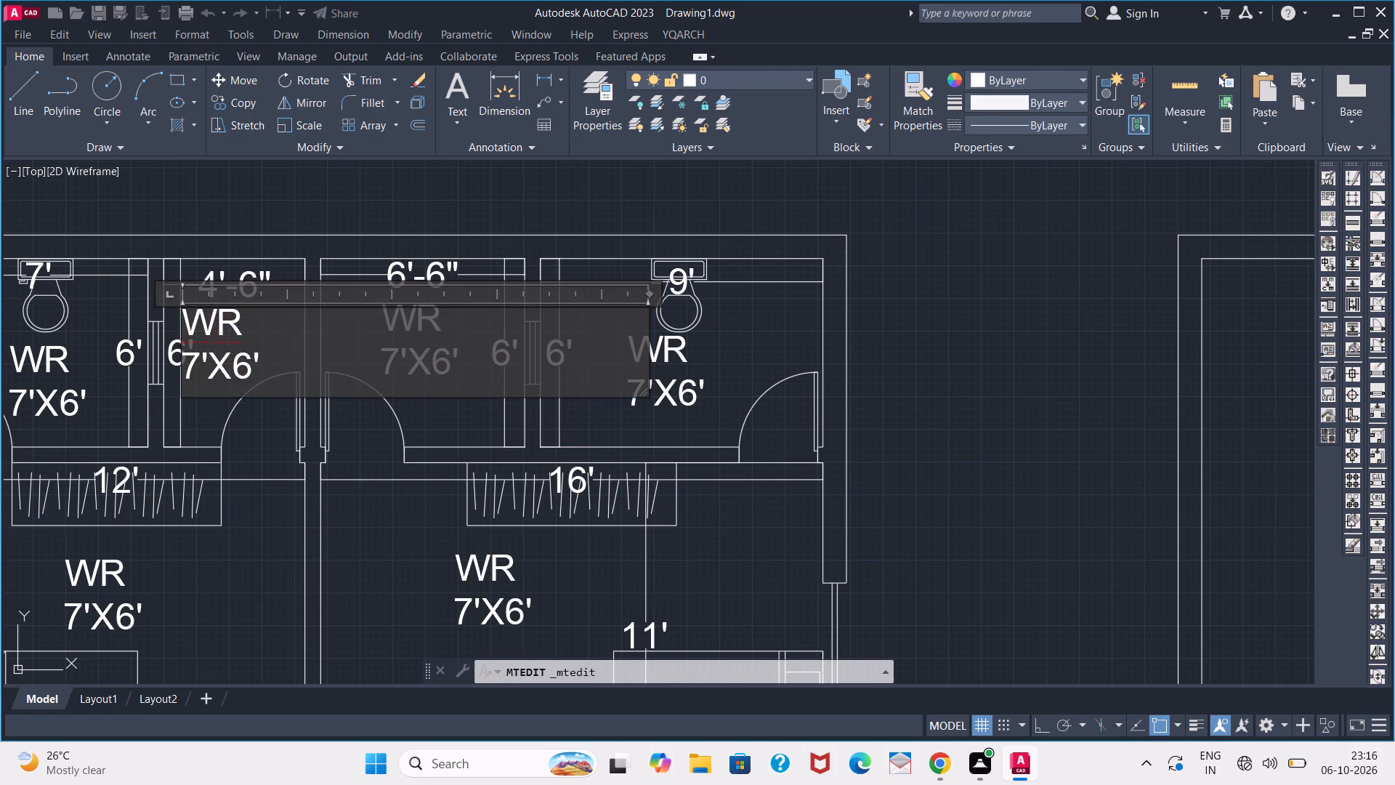
key(Right)
key(BackSpace)
key(BackSpace)
key(o)
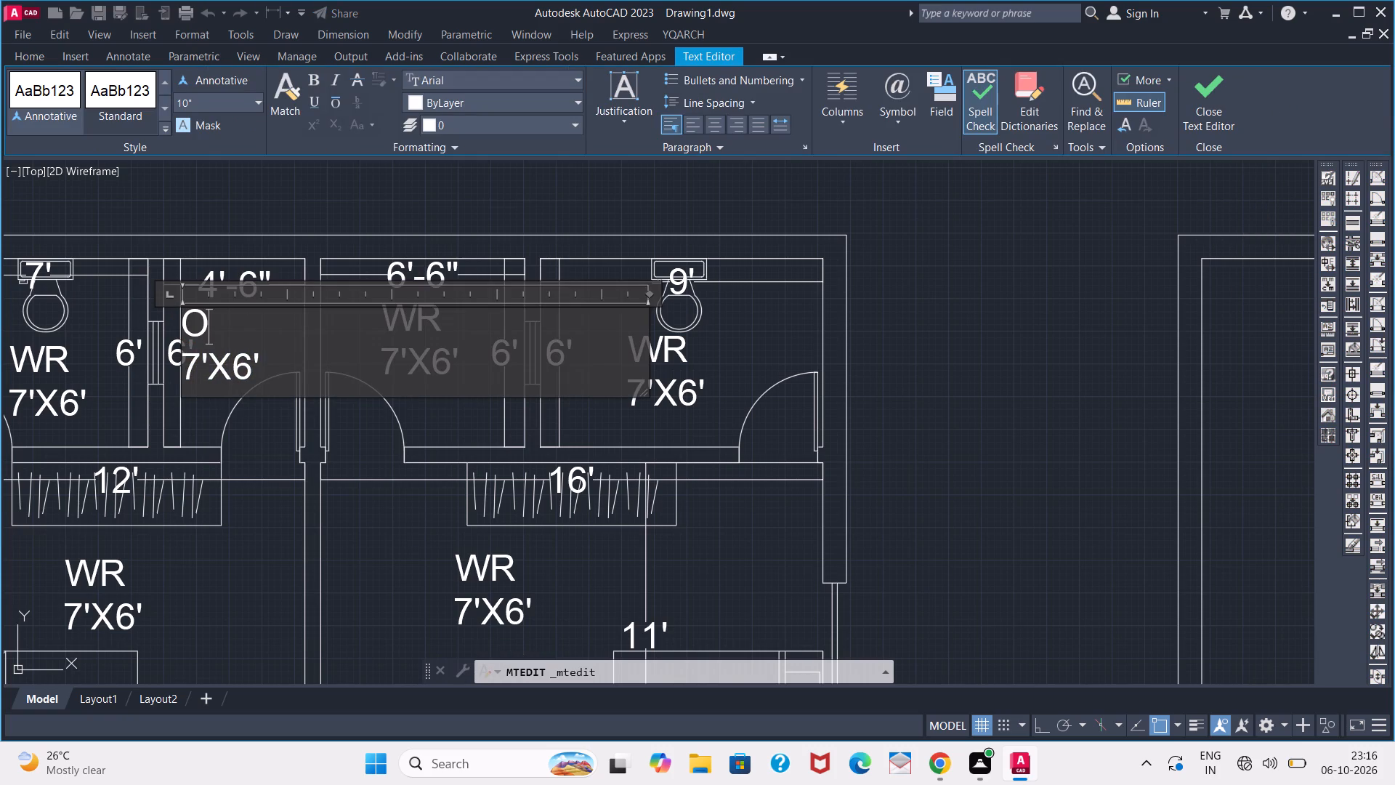
text(.T)
key(period)
key(s)
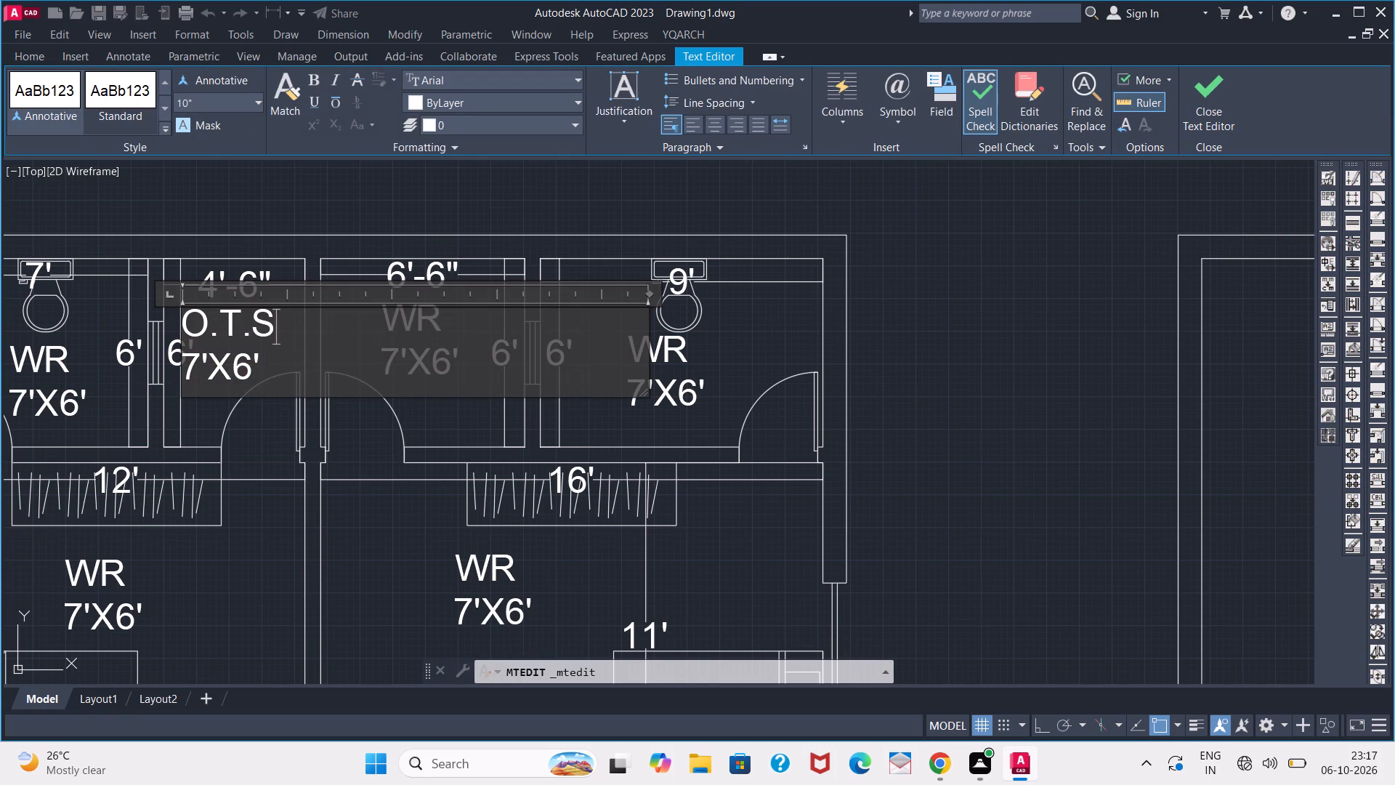
Replace the size line of the O.T.S label with 4'-6"X6'.
key(Down)
key(BackSpace)
key(BackSpace)
key(BackSpace)
key(BackSpace)
key(BackSpace)
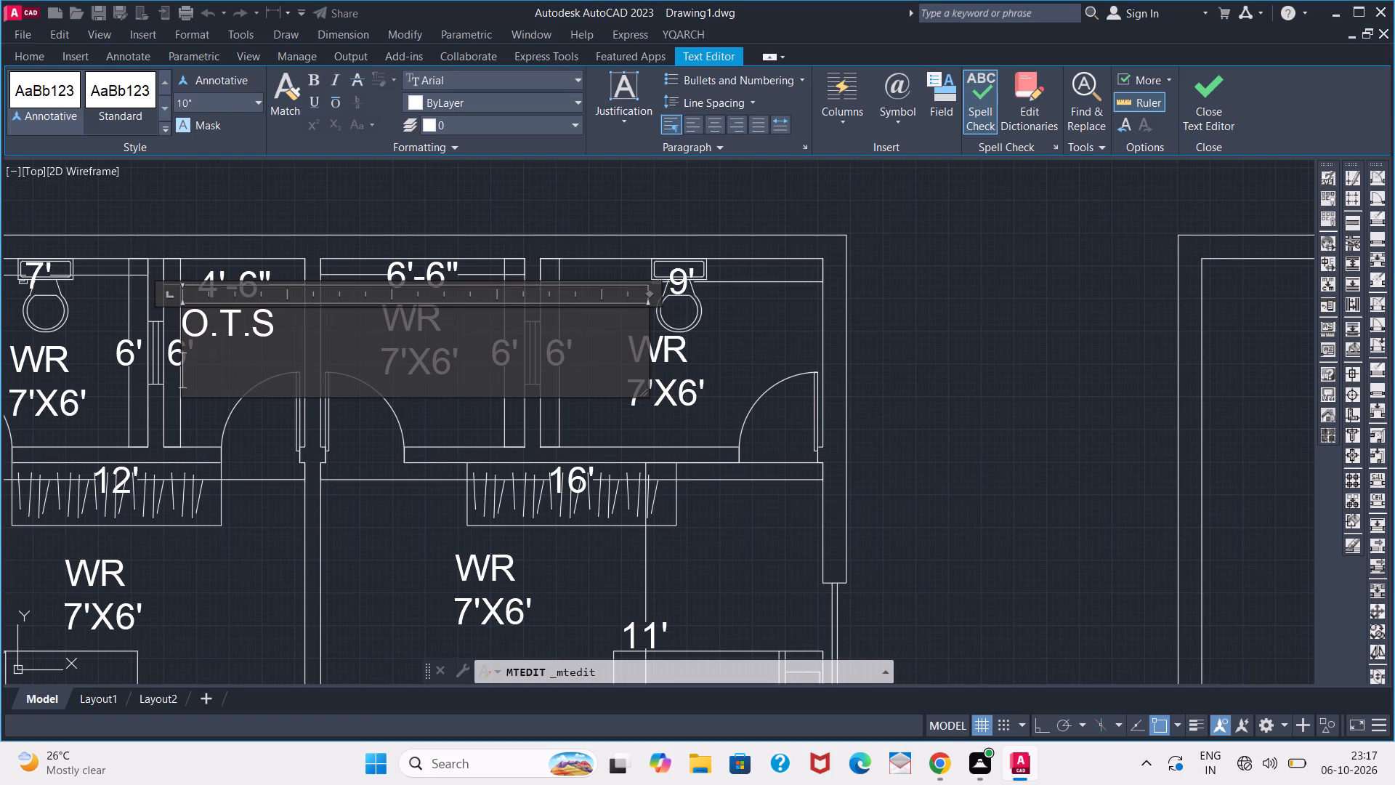
text(4')
text(-6")
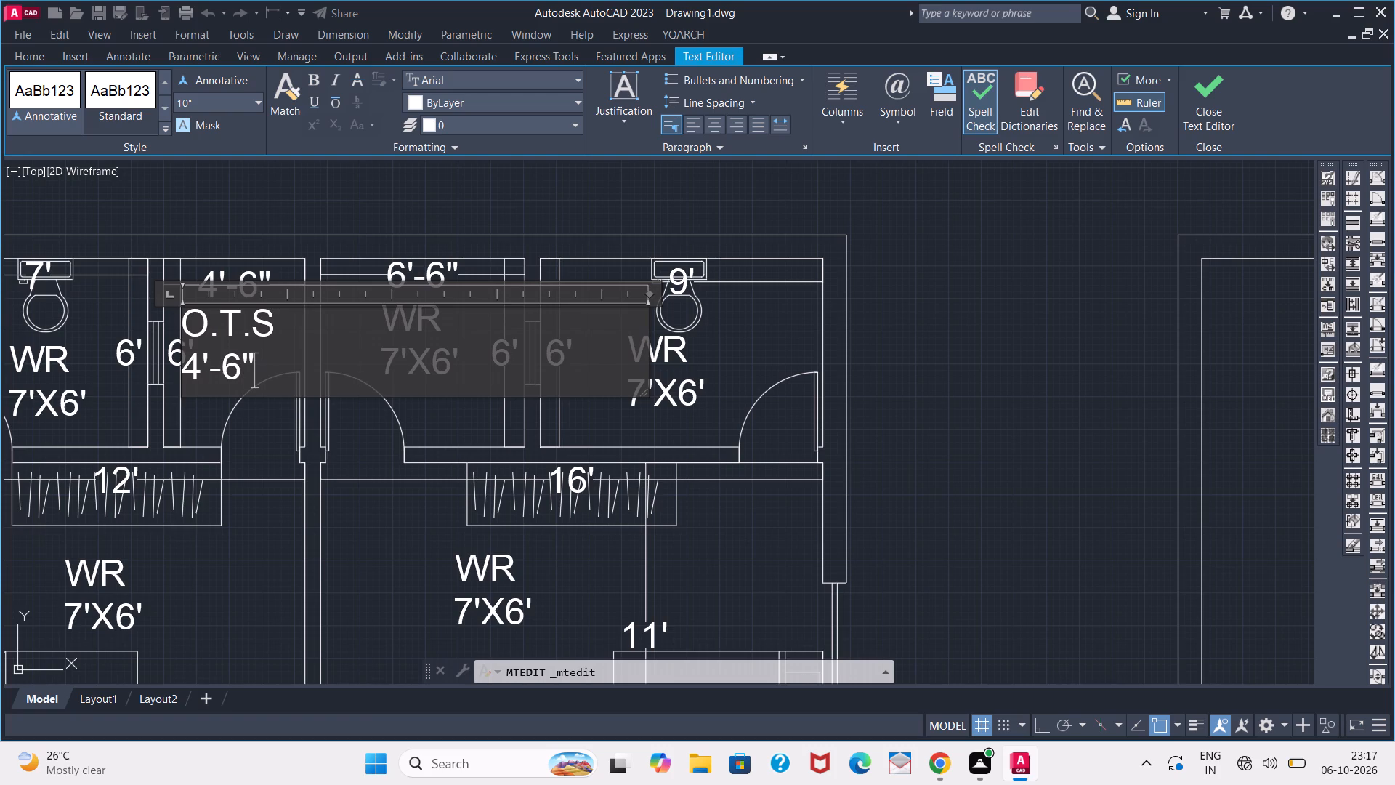
key(x)
key(6)
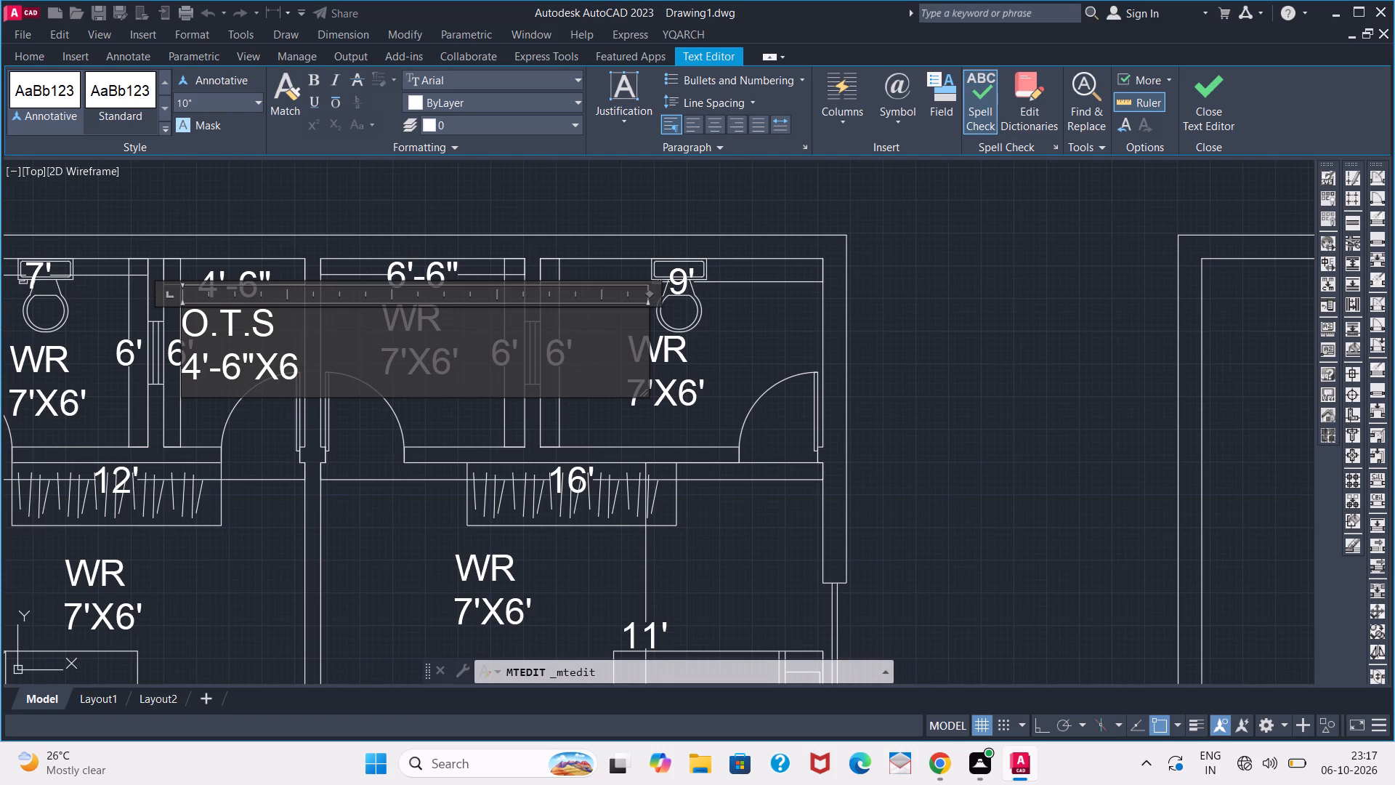
key(apostrophe)
click(331, 206)
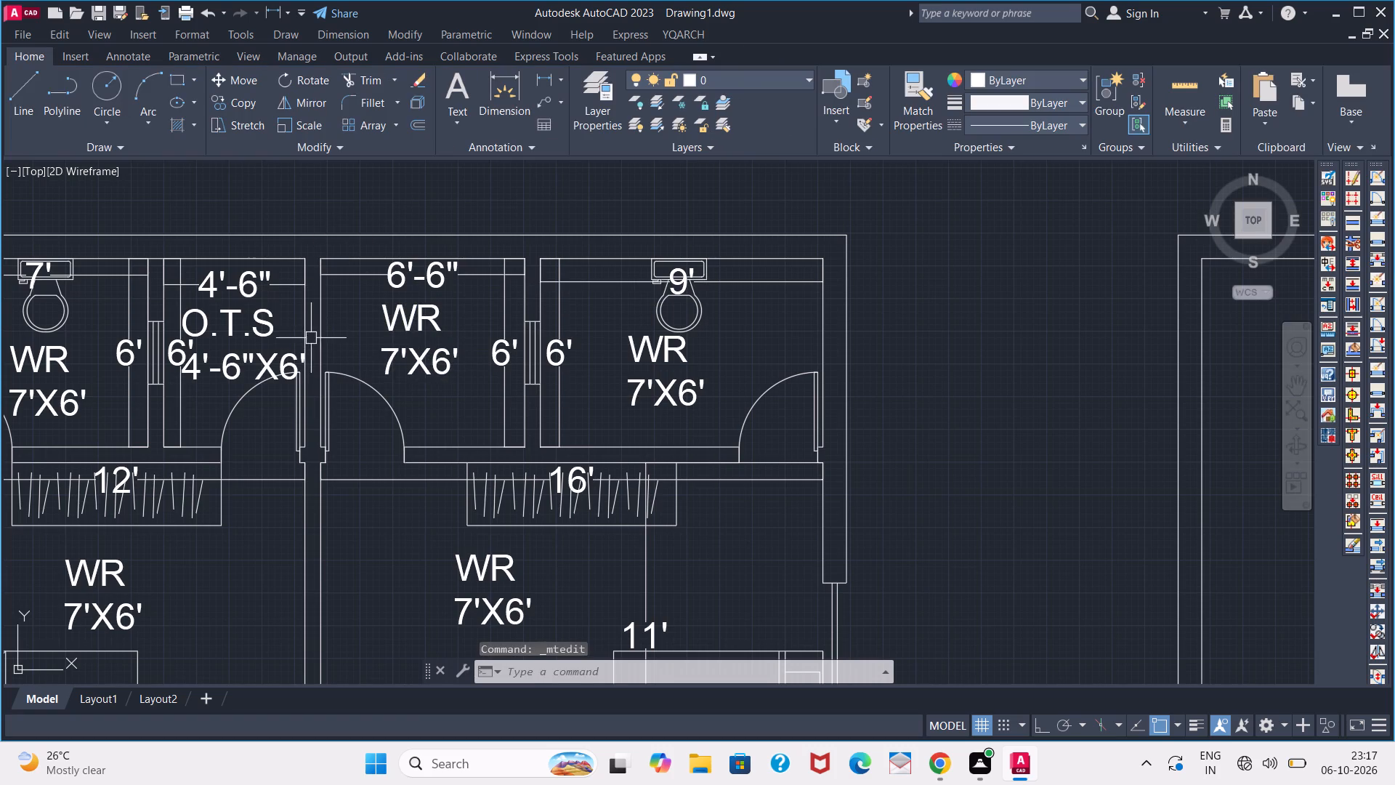
Move the O.T.S label slightly northwest within the 4'-6" by 6' room.
click(256, 325)
click(179, 309)
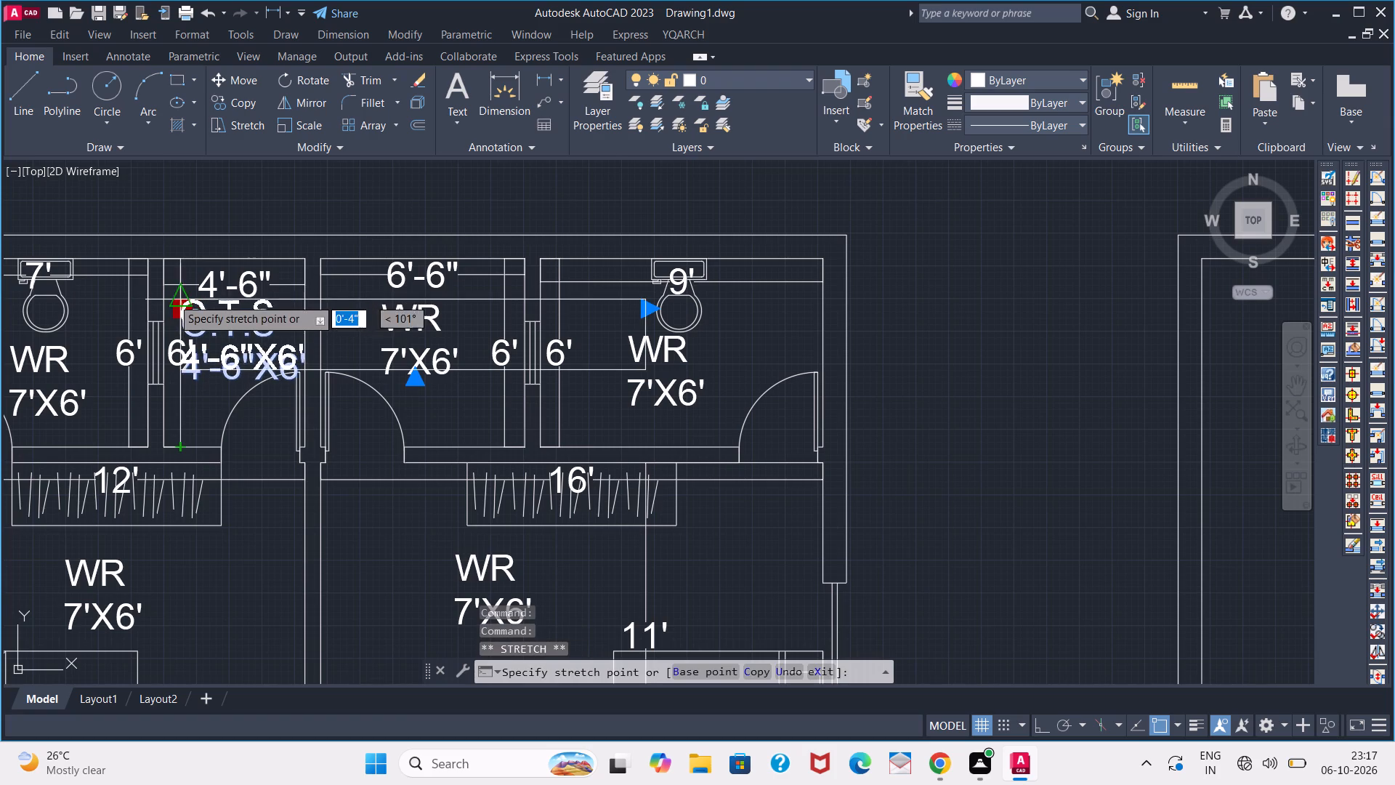
click(174, 290)
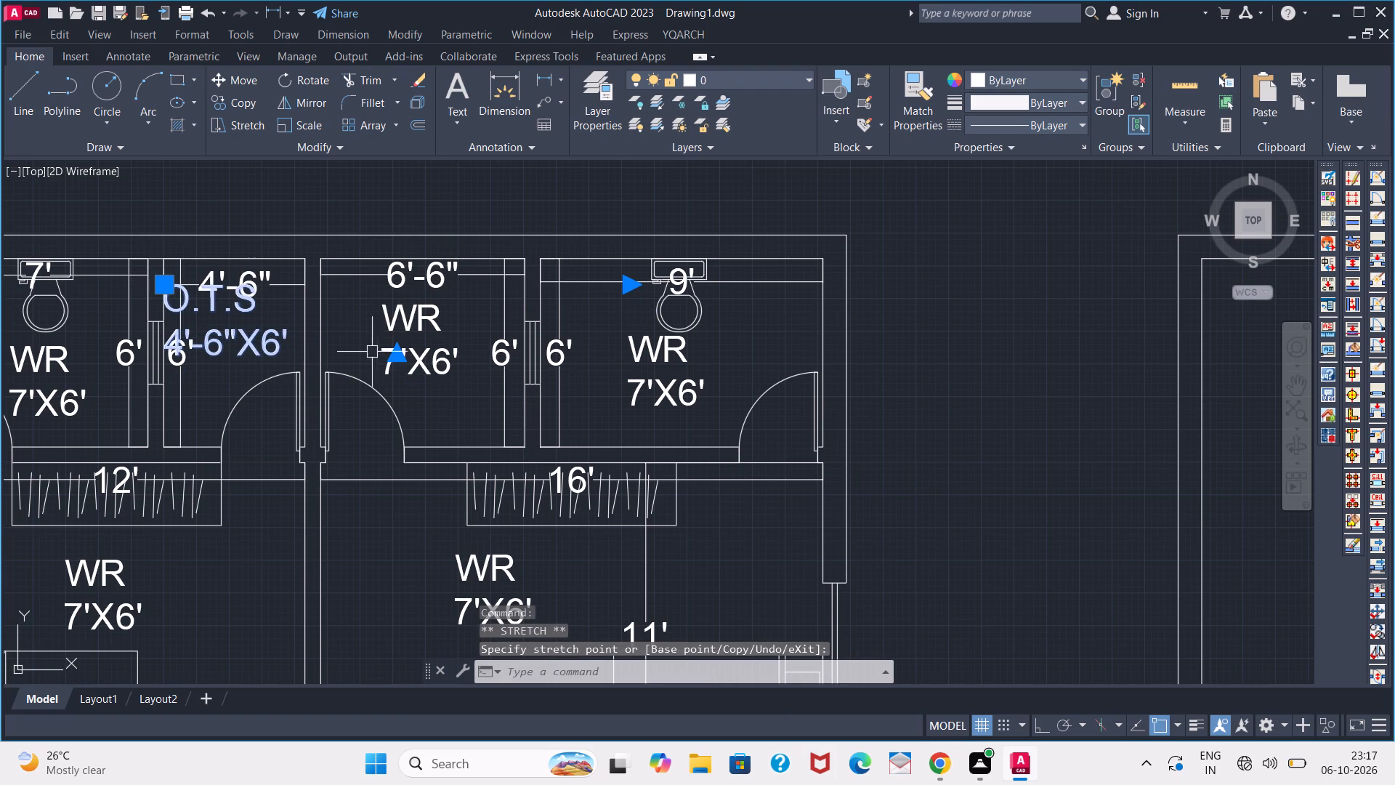
Change the size line of the WR label in the 6'-6" by 6' room to 6'-6"X6'.
double_click(434, 330)
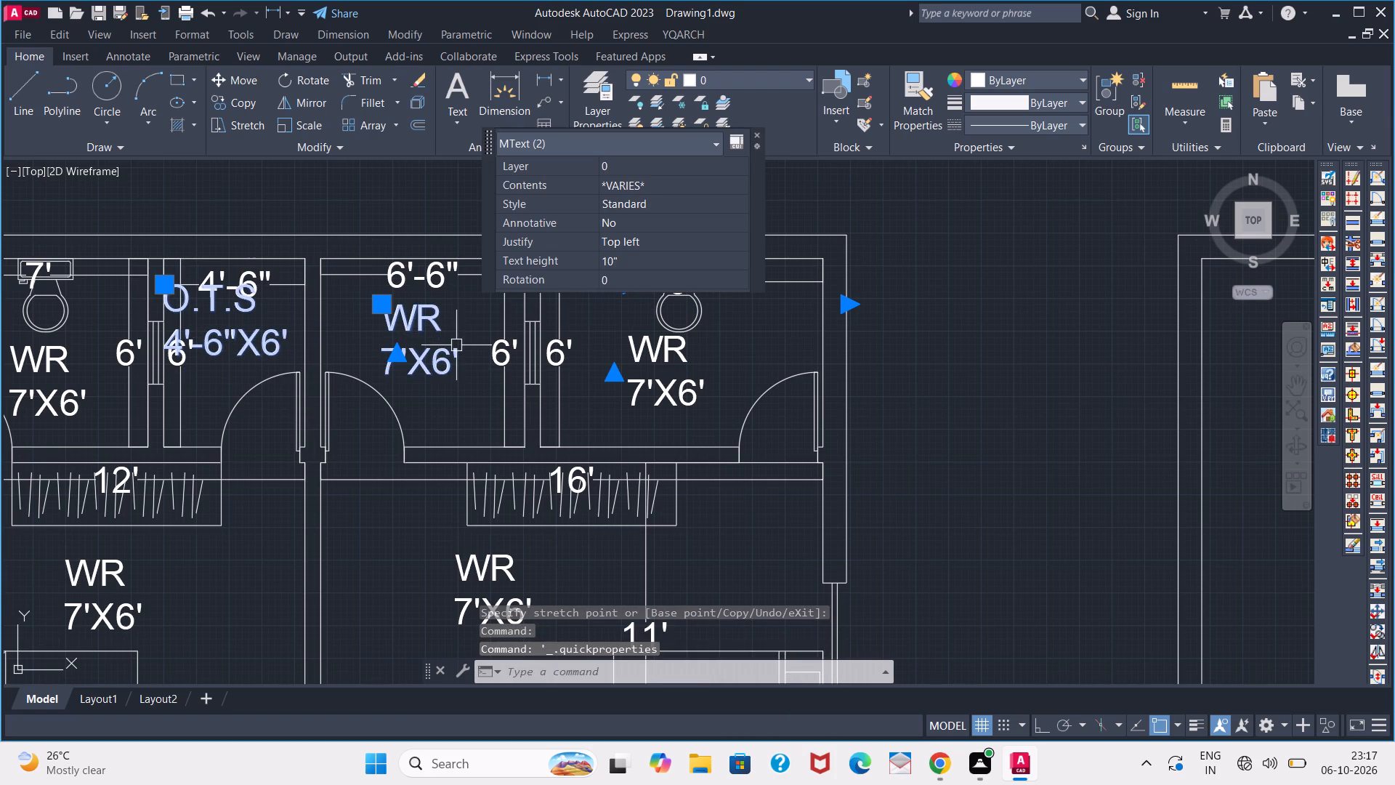
key(Escape)
triple_click(453, 342)
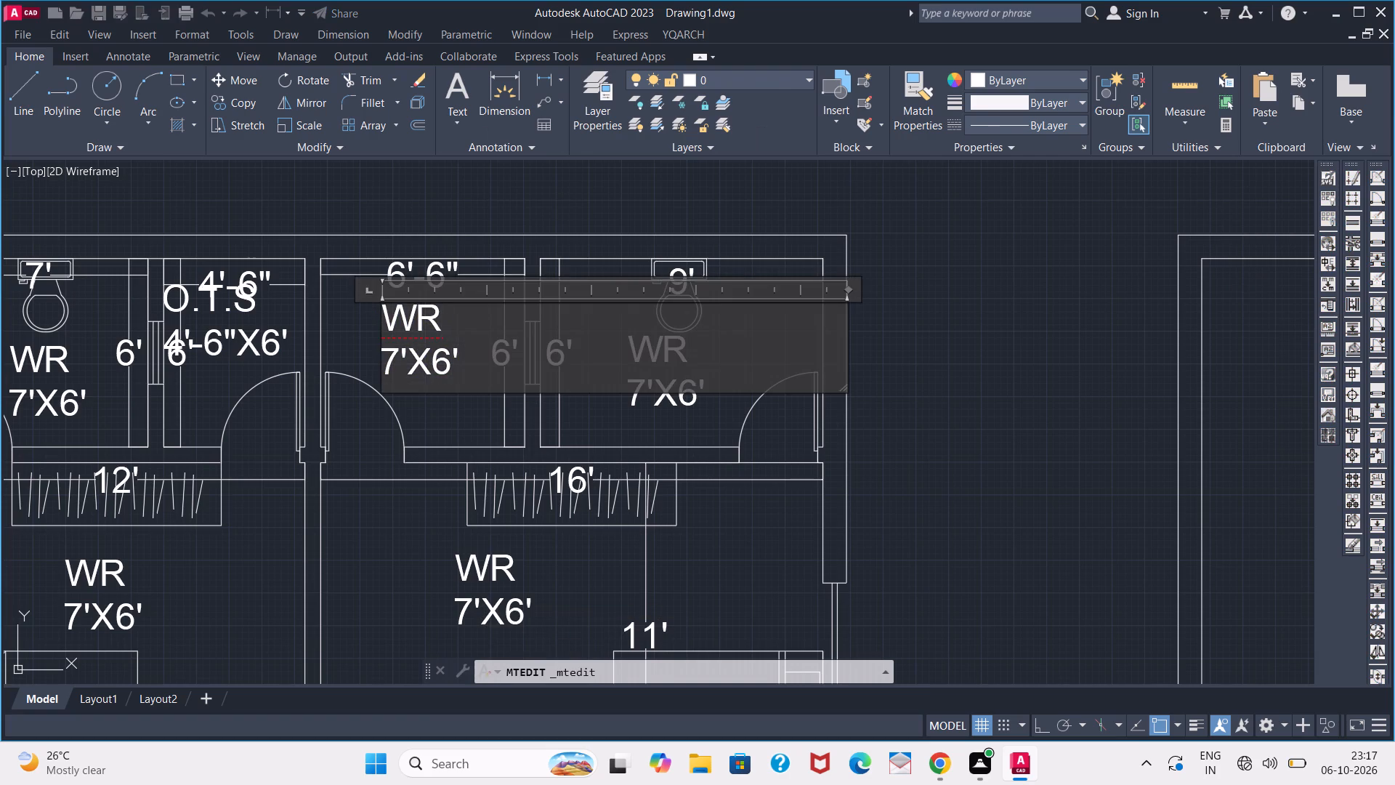
click(403, 362)
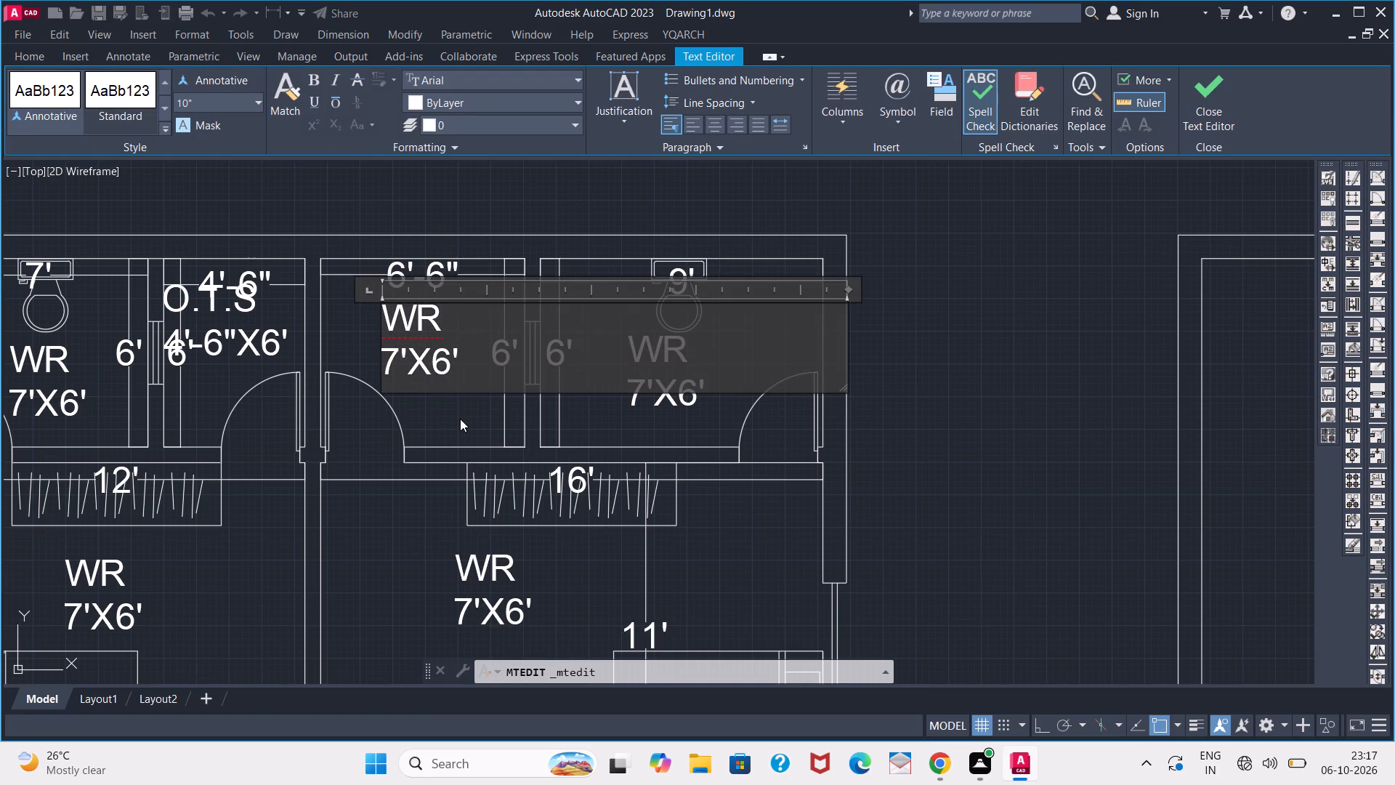
key(BackSpace)
key(6)
key(Right)
text(*6")
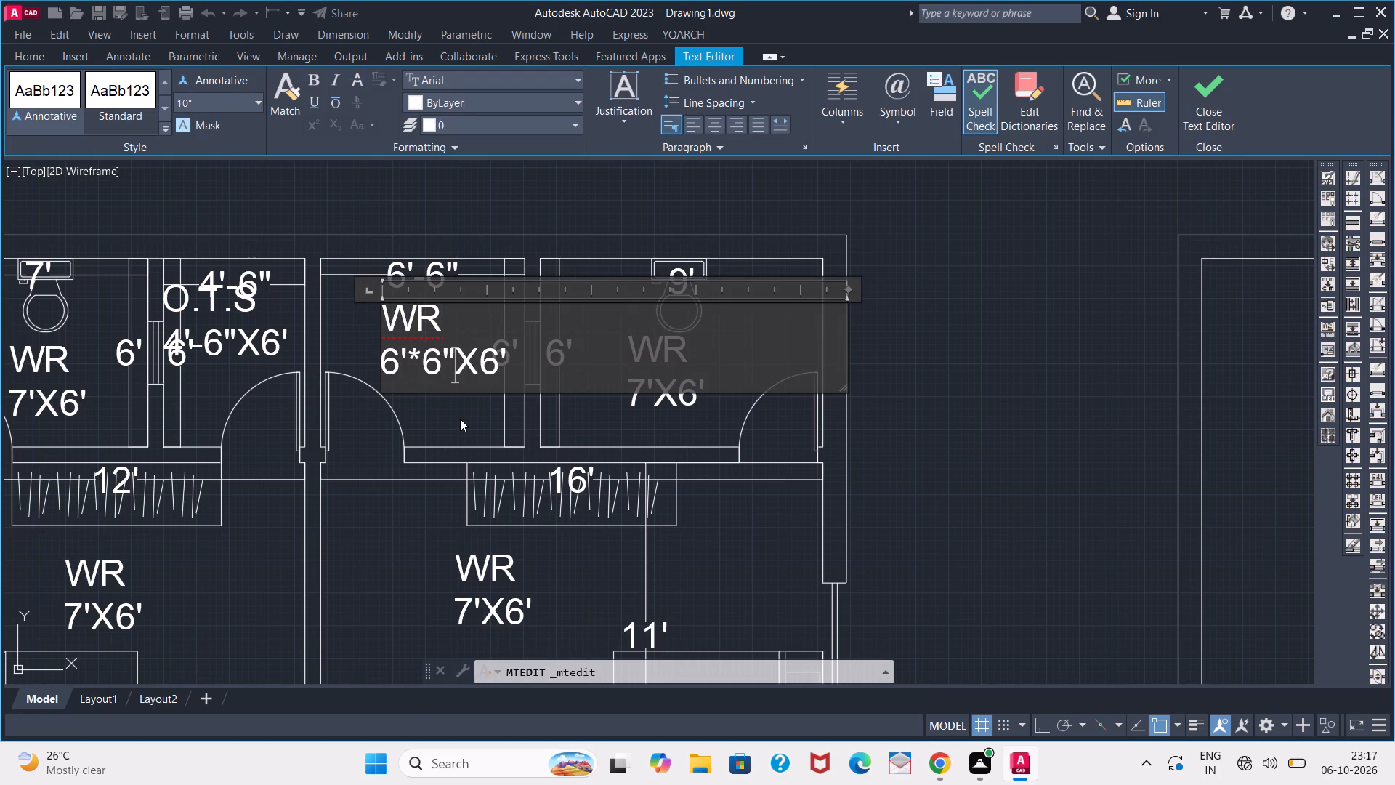
click(418, 347)
key(Down)
key(BackSpace)
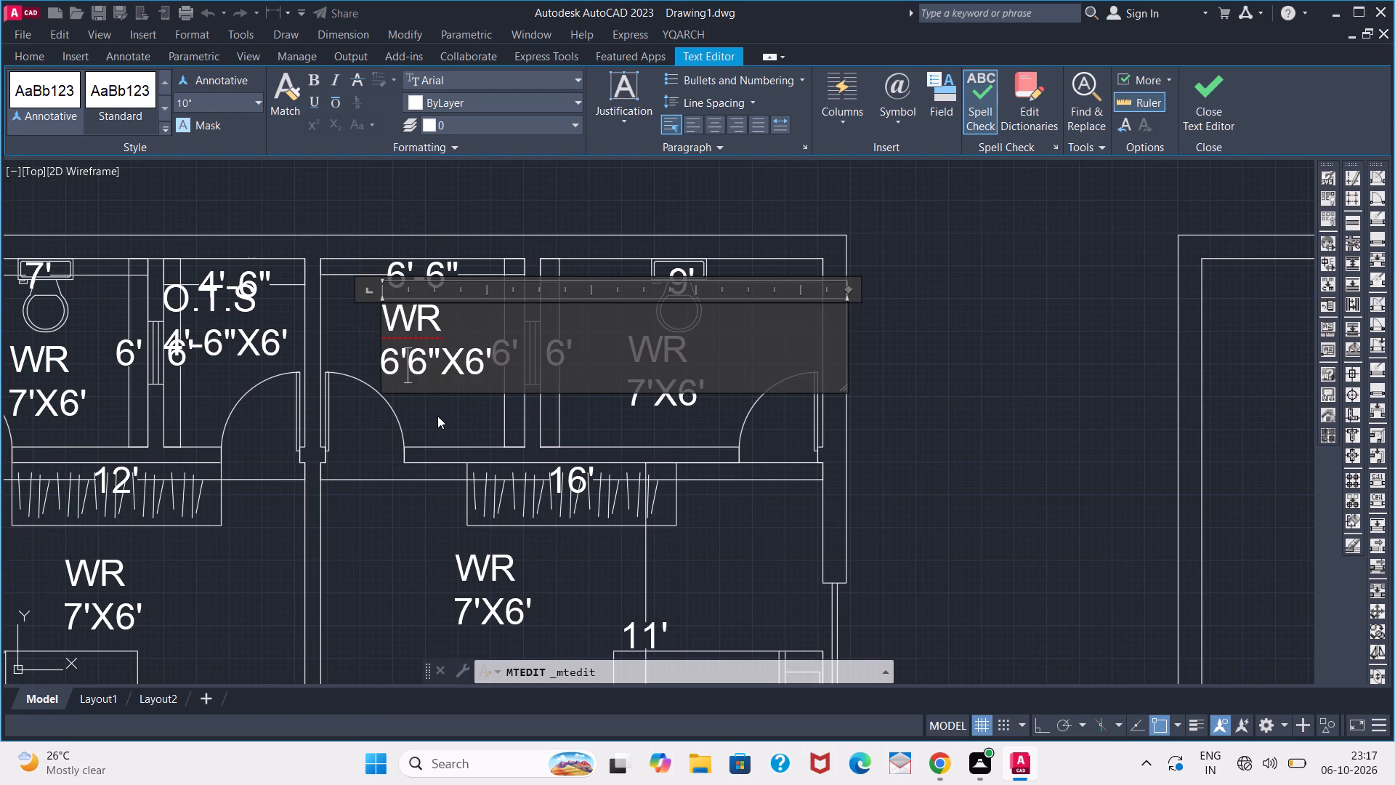
key(minus)
click(464, 202)
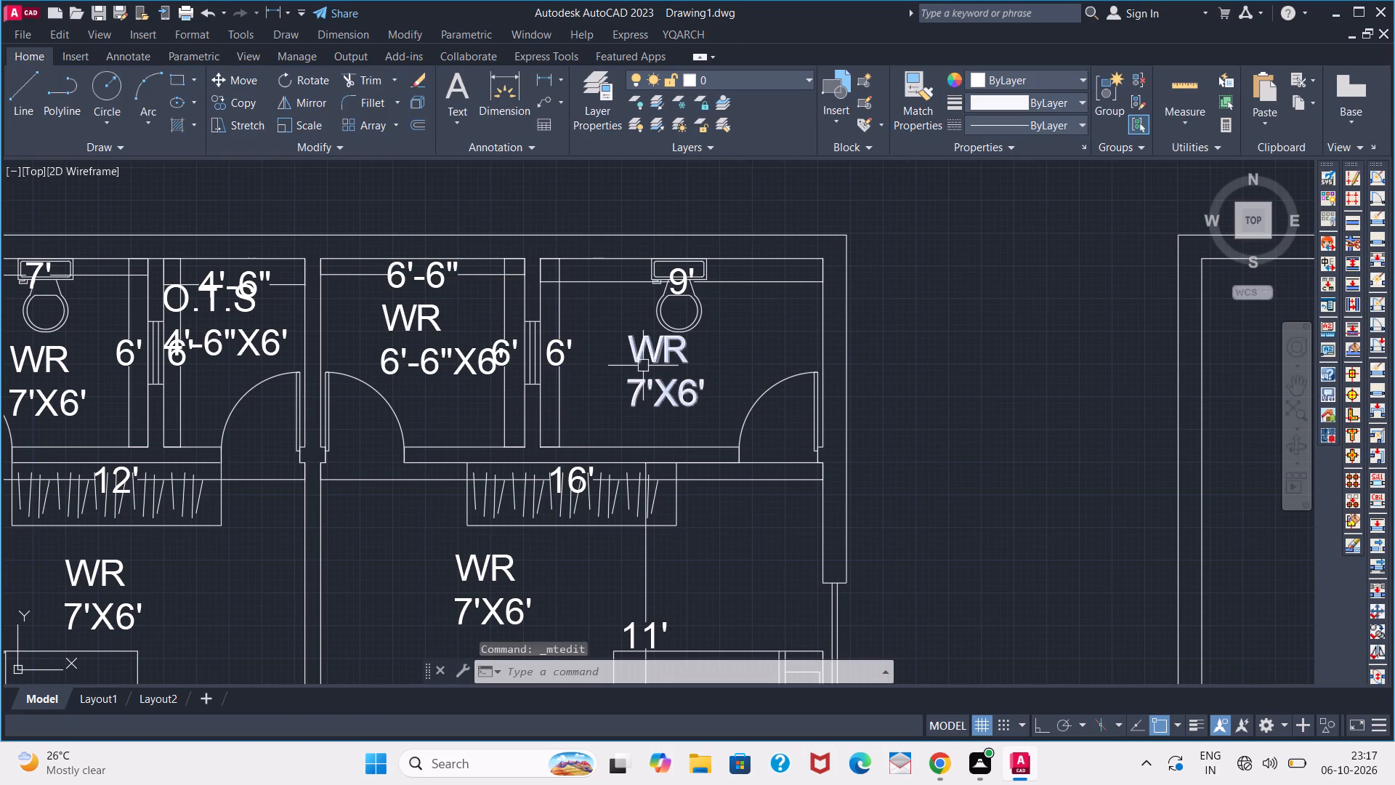
Change the size line of the WR label in the 9' by 6' toilet room to 9'X6'.
double_click(656, 358)
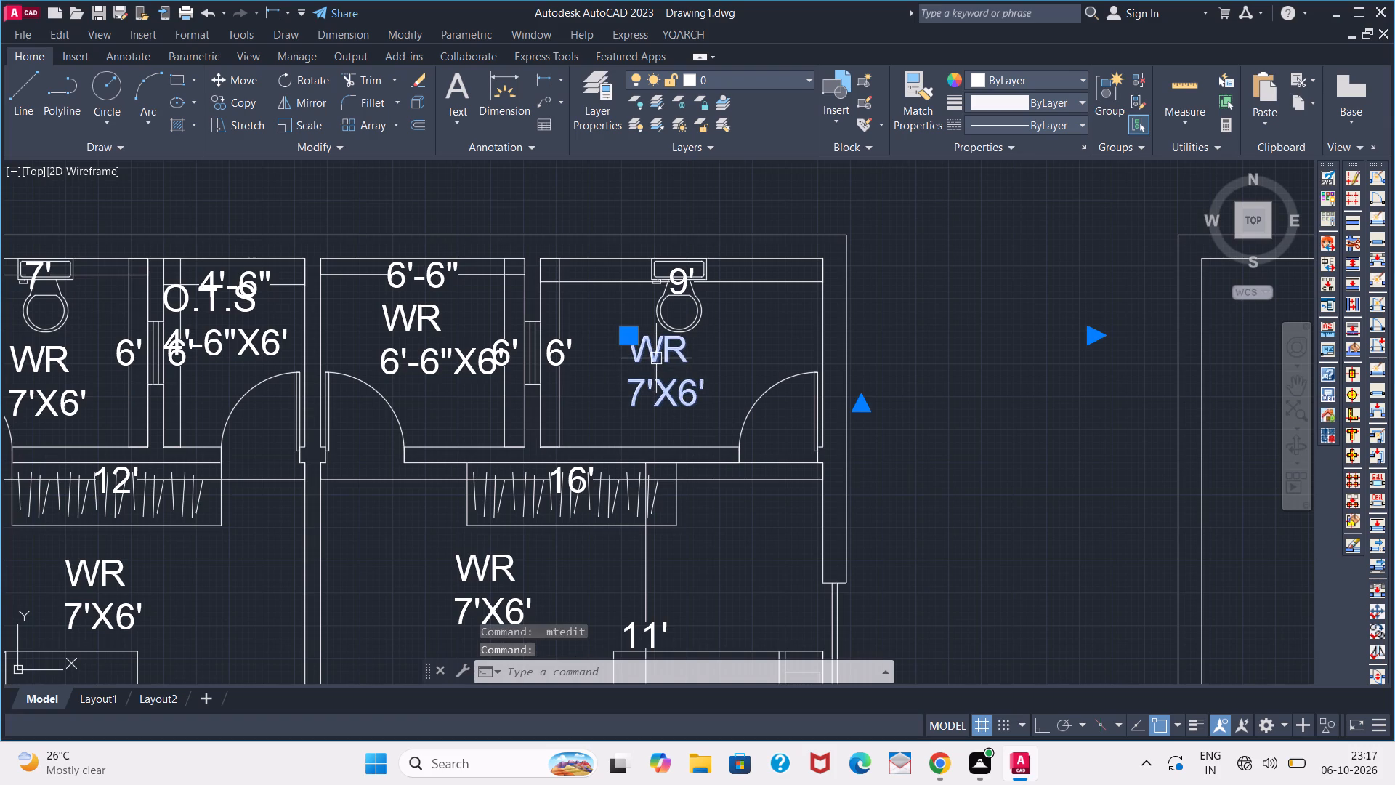
click(639, 390)
key(BackSpace)
key(9)
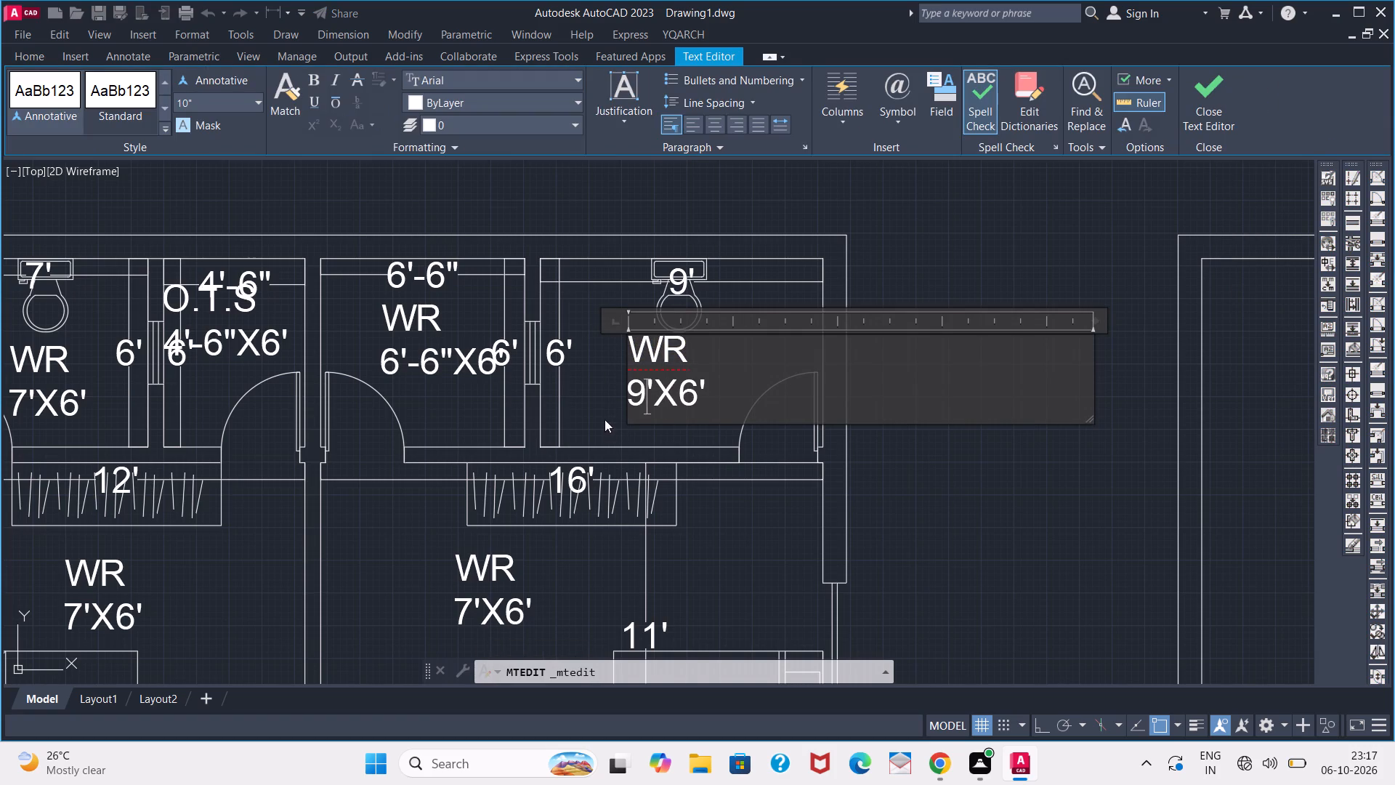
click(604, 419)
Replace the first line of the label in the 16' by 11' bedroom with M.BEDROOM.
middle_drag(554, 573, 559, 379)
double_click(506, 371)
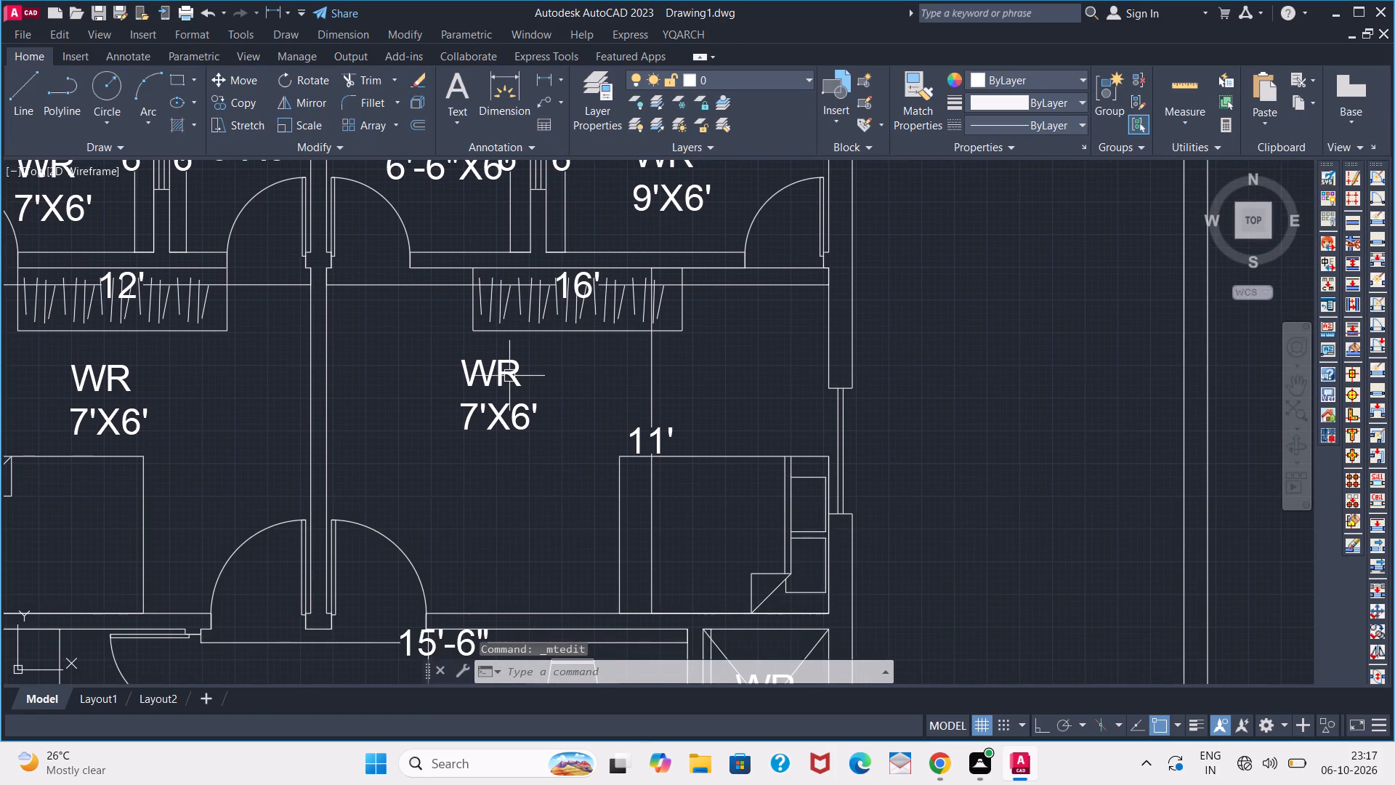
double_click(506, 371)
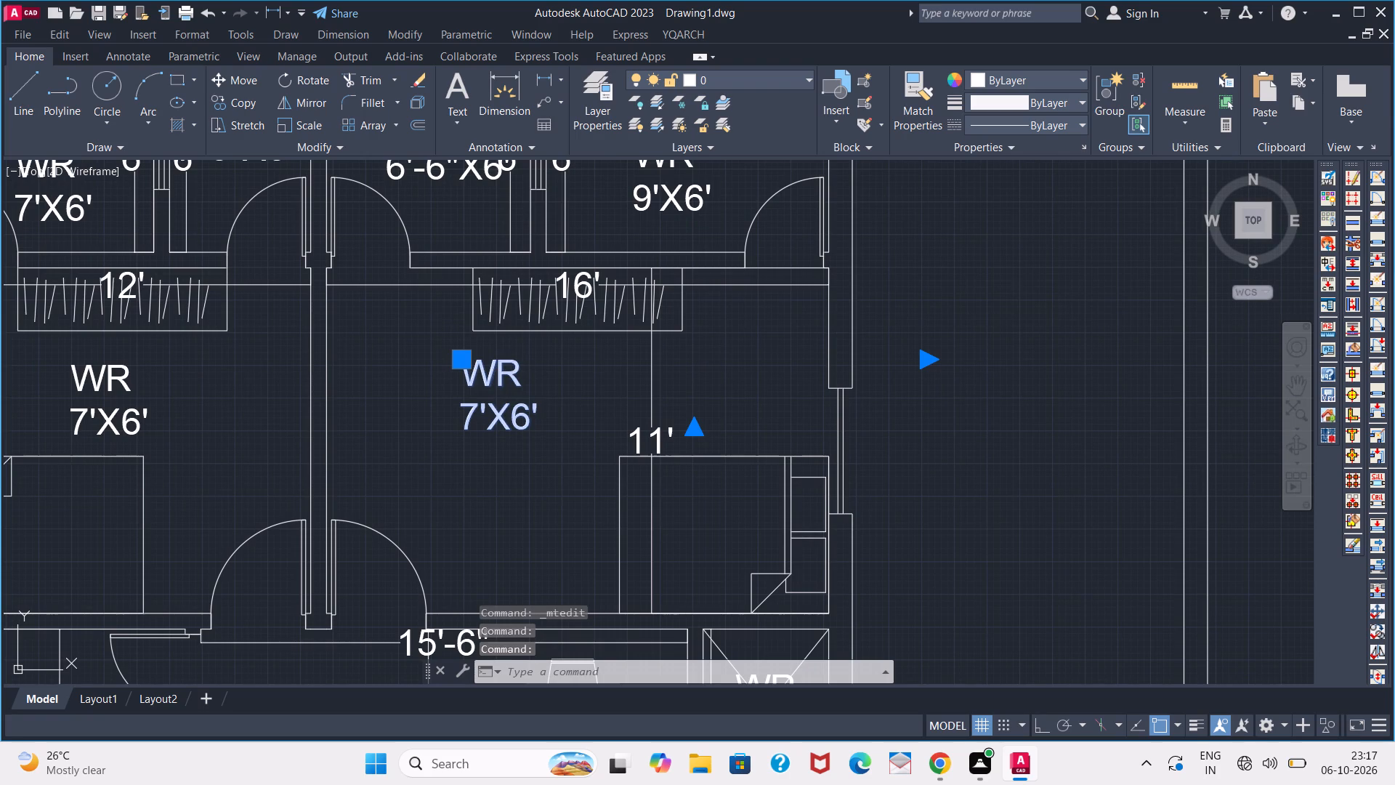
click(538, 374)
key(BackSpace)
key(BackSpace)
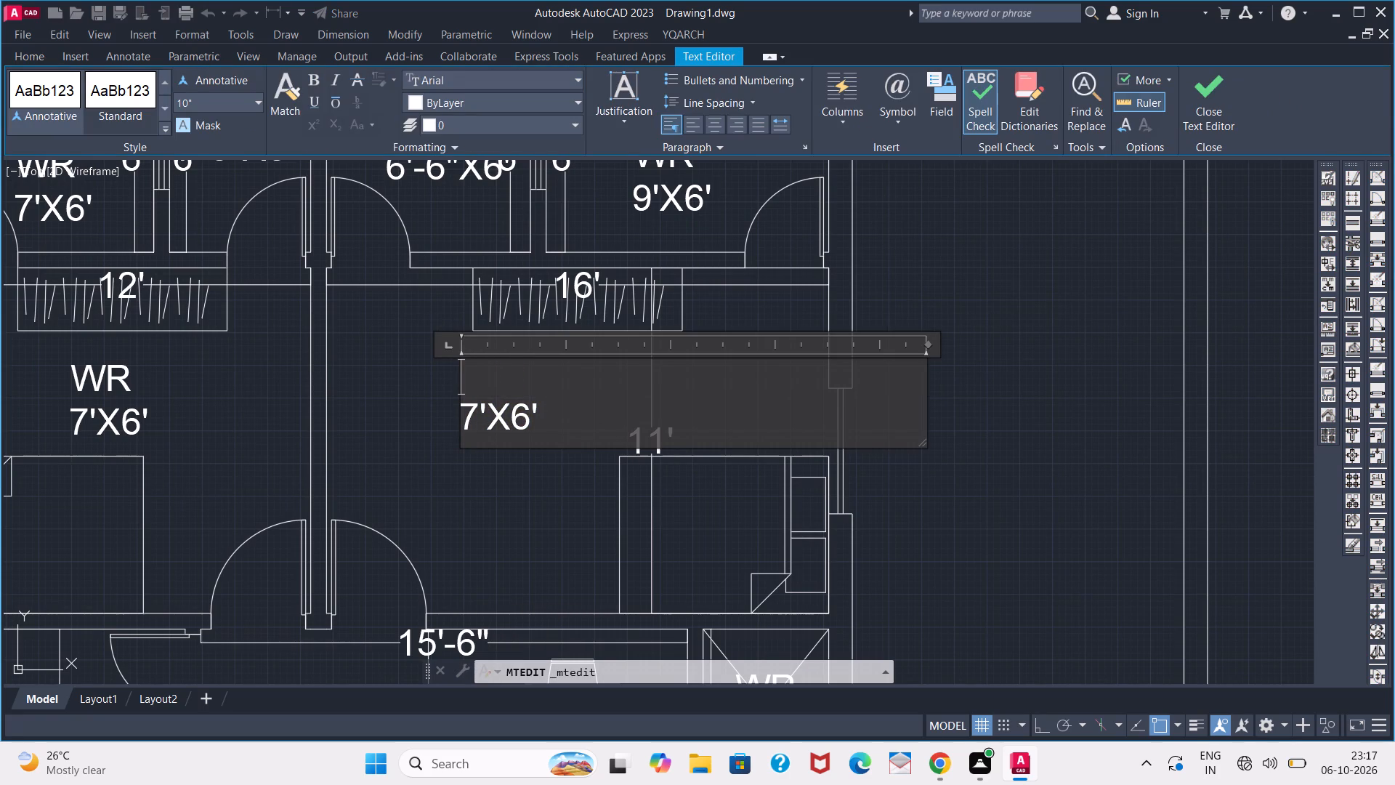
key(m)
text(.BEDROOM)
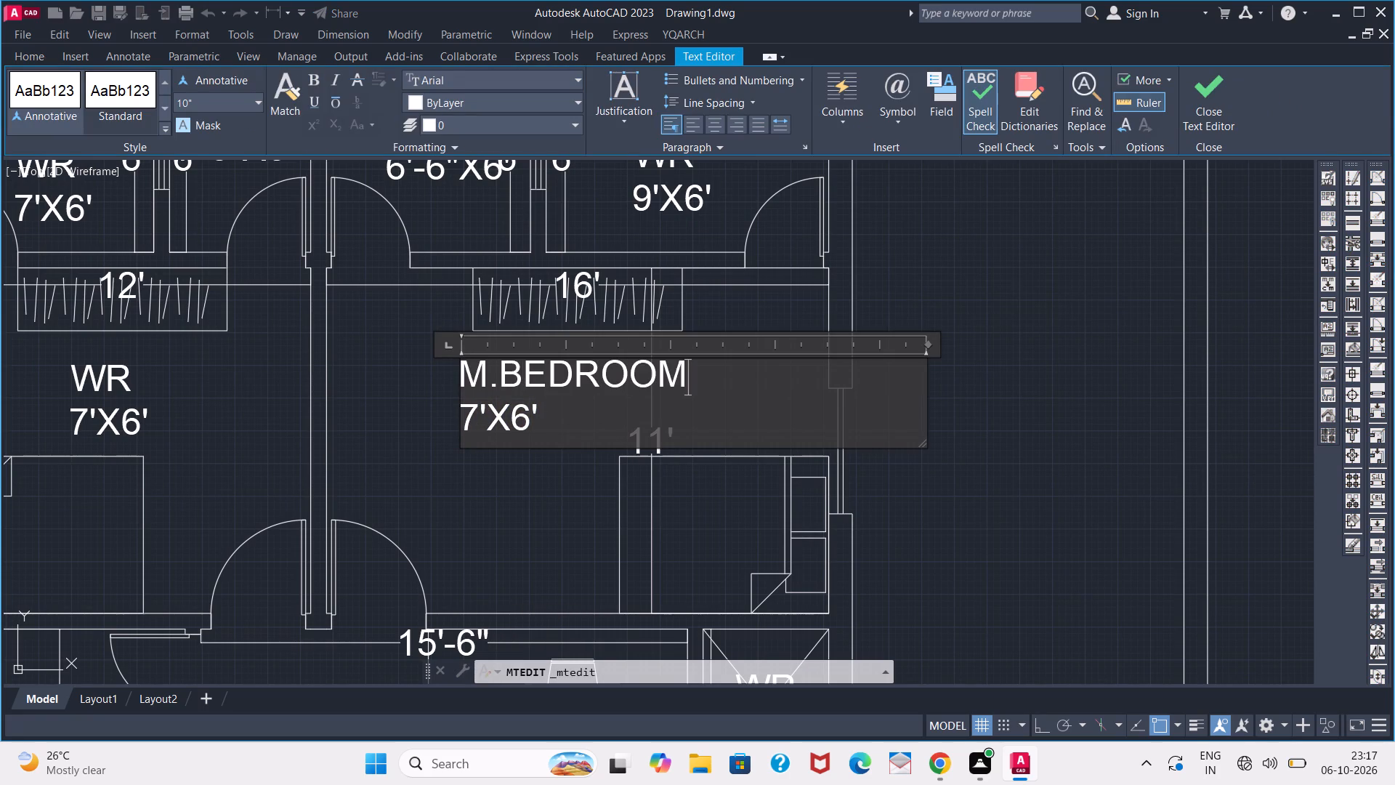
Replace the size line of the M.BEDROOM label with 16'X11' and finish editing the text.
click(546, 407)
key(BackSpace)
key(BackSpace)
key(BackSpace)
key(BackSpace)
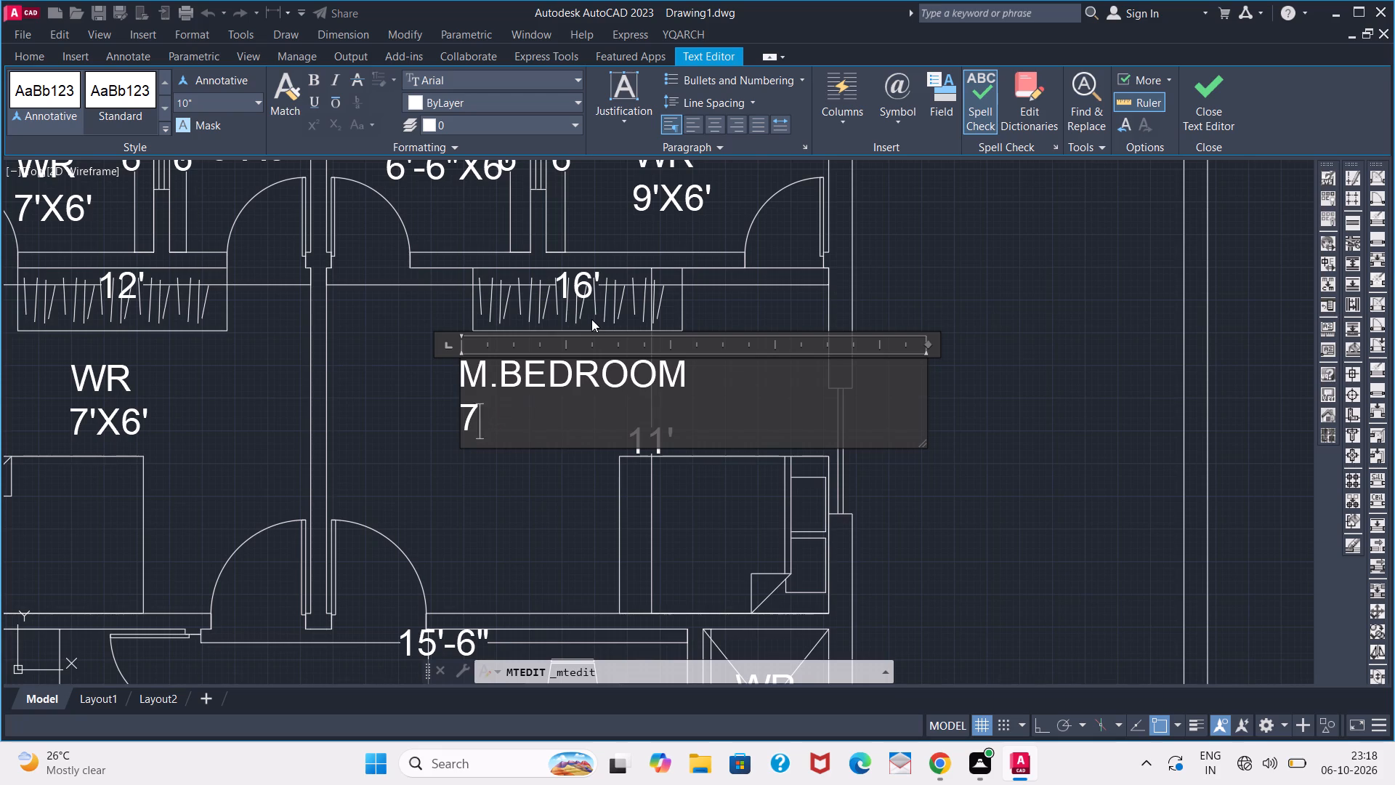
key(BackSpace)
text(16')
key(x)
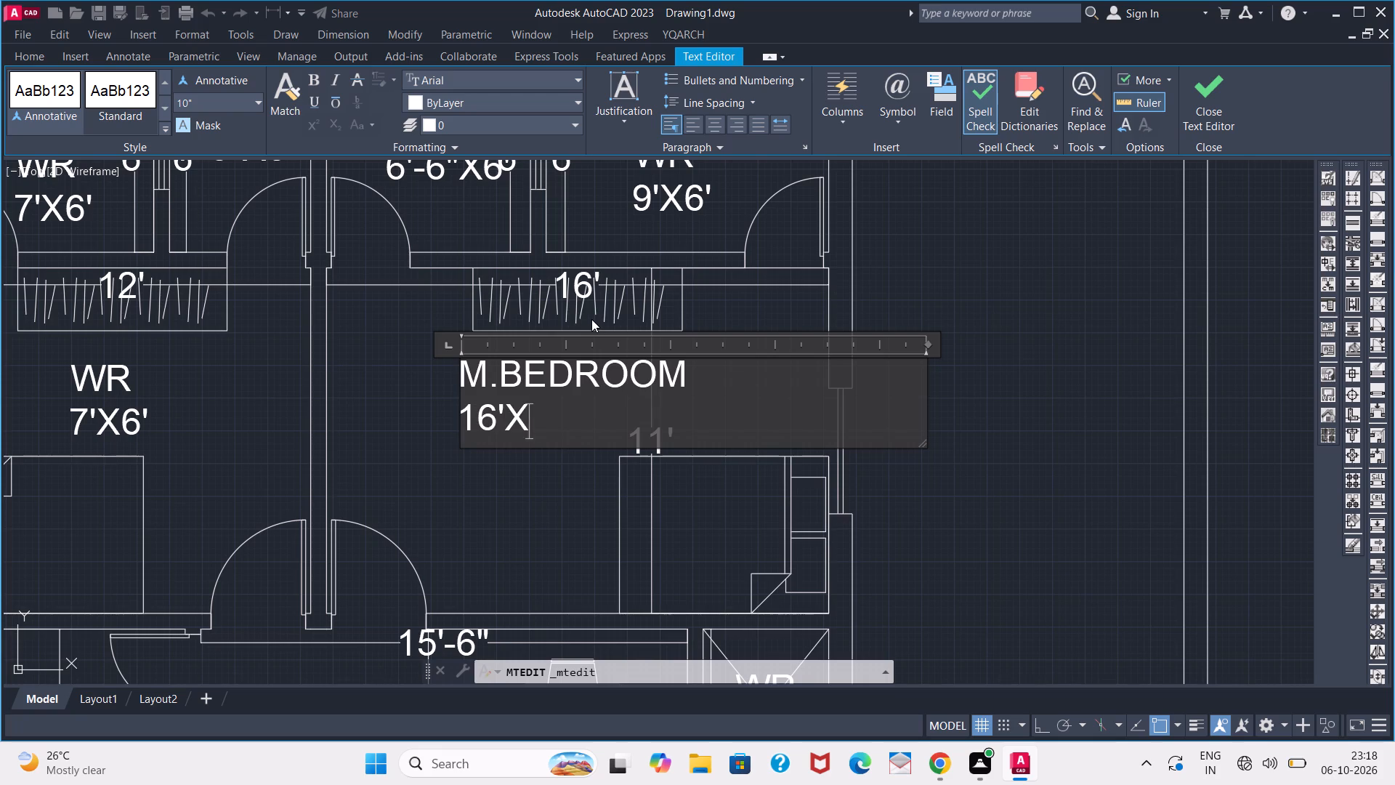
text(11')
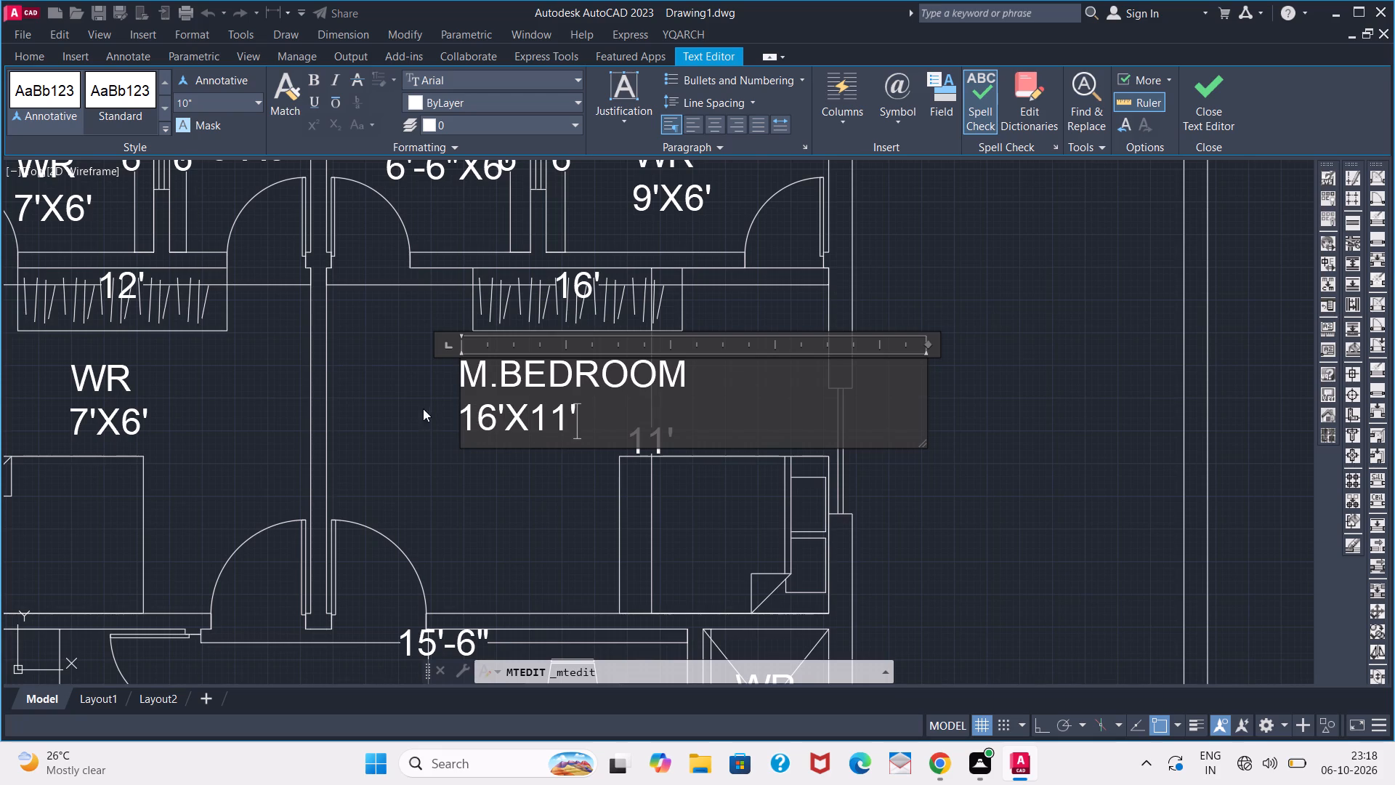
click(426, 418)
Replace the first line of the label in the 12' by 11' bedroom with BEDROOM1.
scroll(507, 429, down, 2)
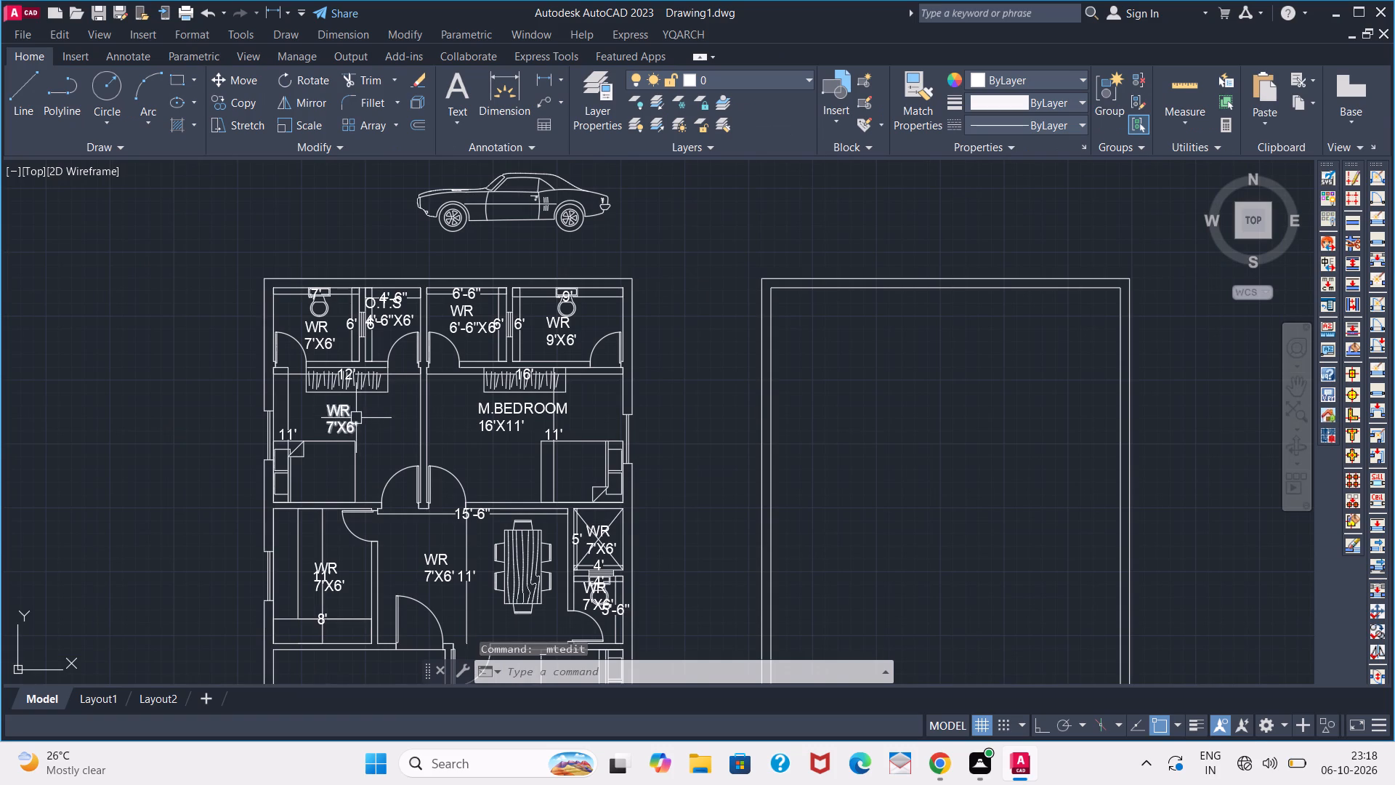
double_click(355, 416)
scroll(350, 416, up, 2)
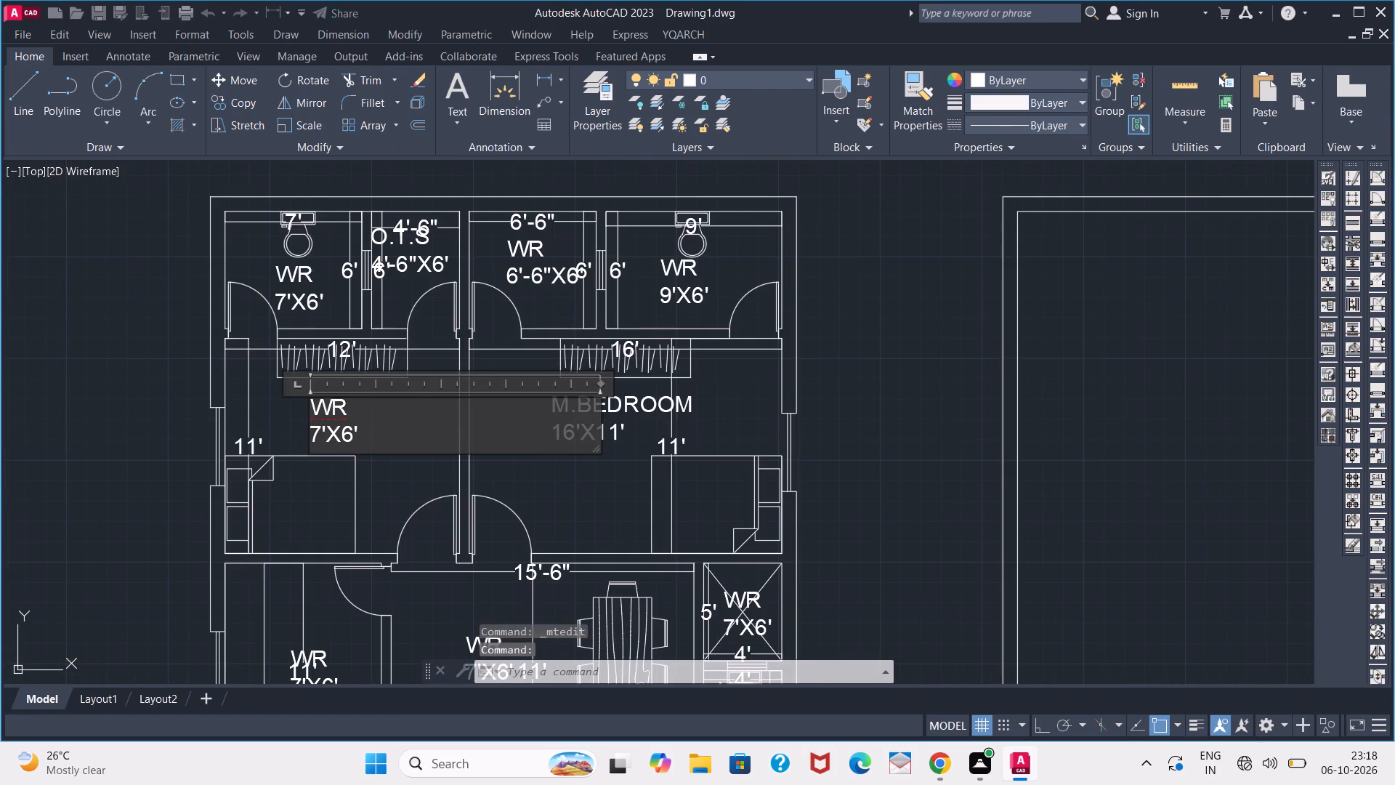
click(358, 406)
key(BackSpace)
key(BackSpace)
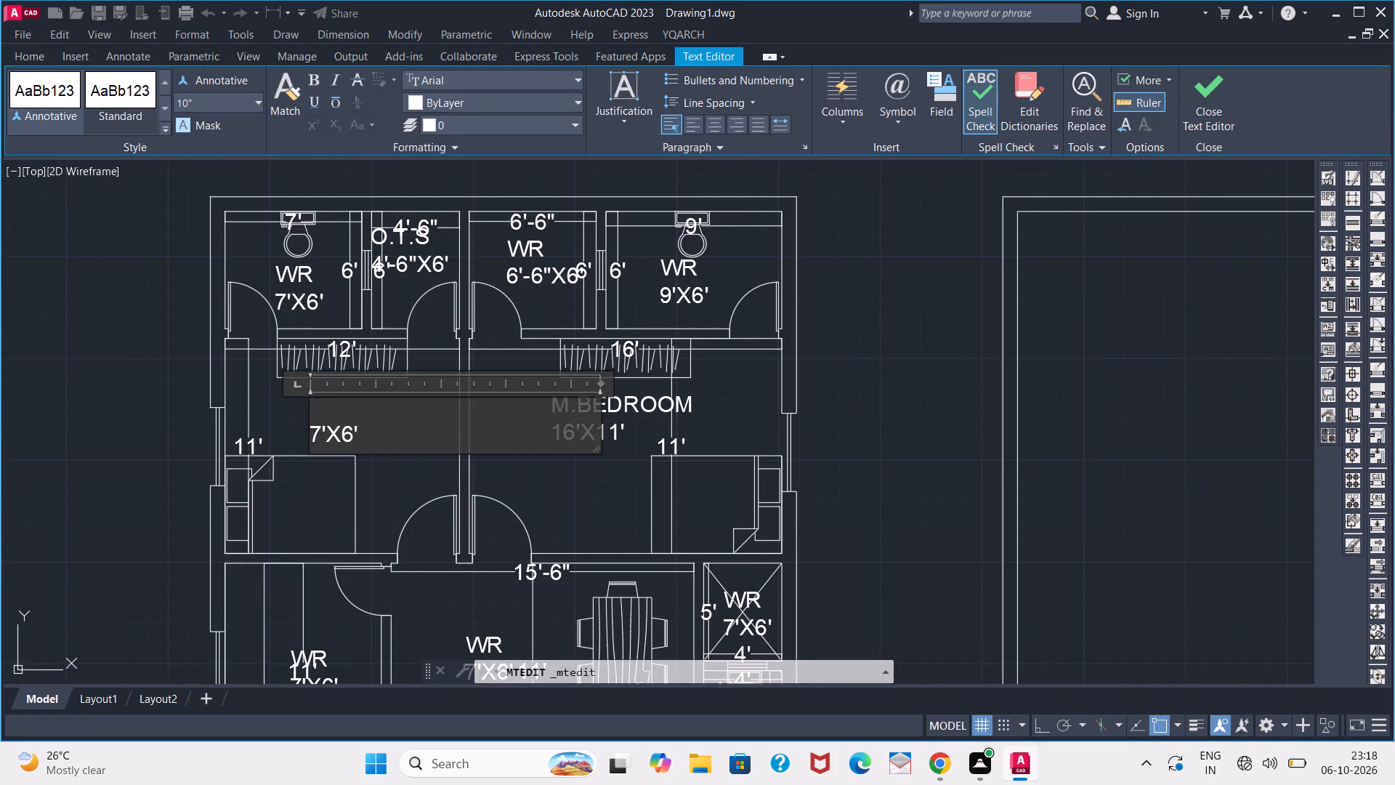
text(BEDROOM1)
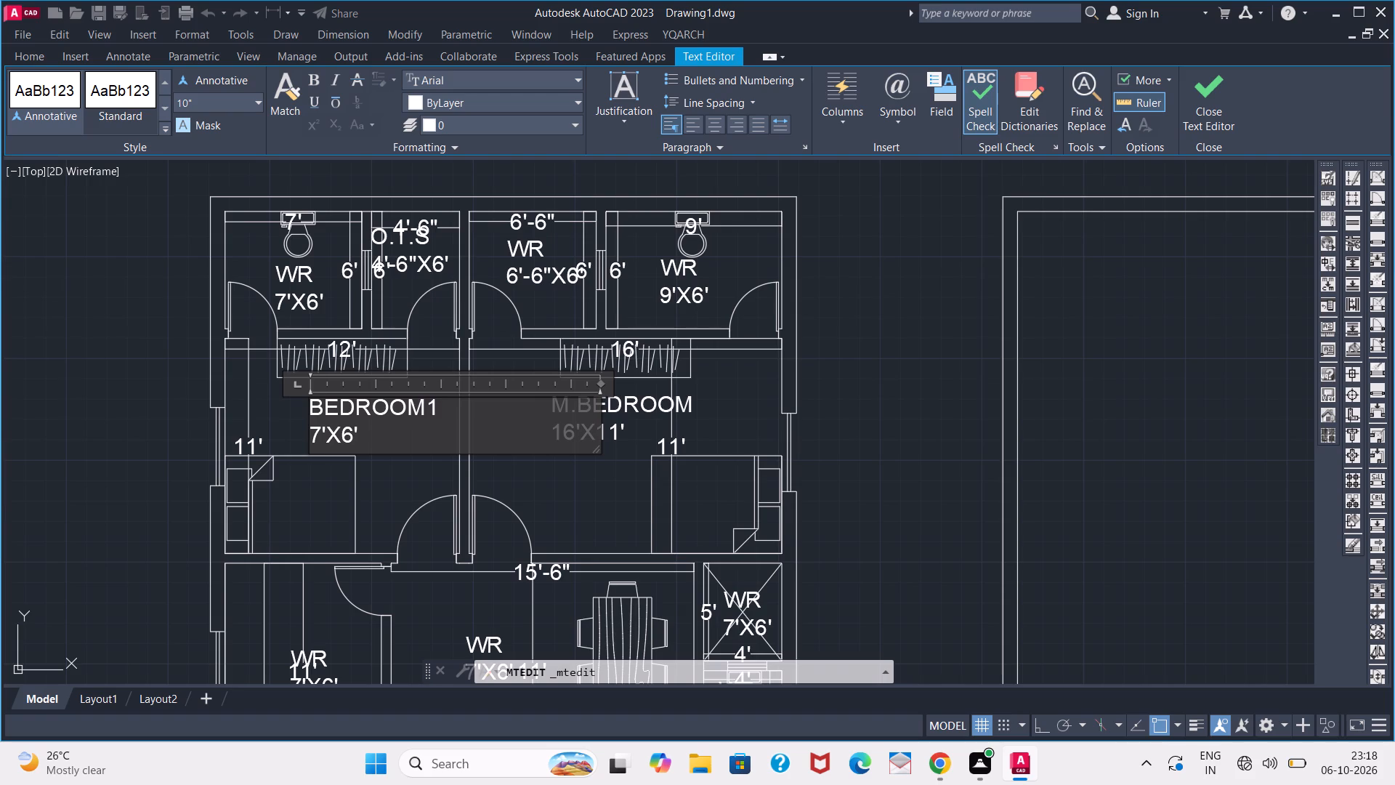
key(Down)
key(Up)
text(\\)
key(BackSpace)
key(BackSpace)
key(Down)
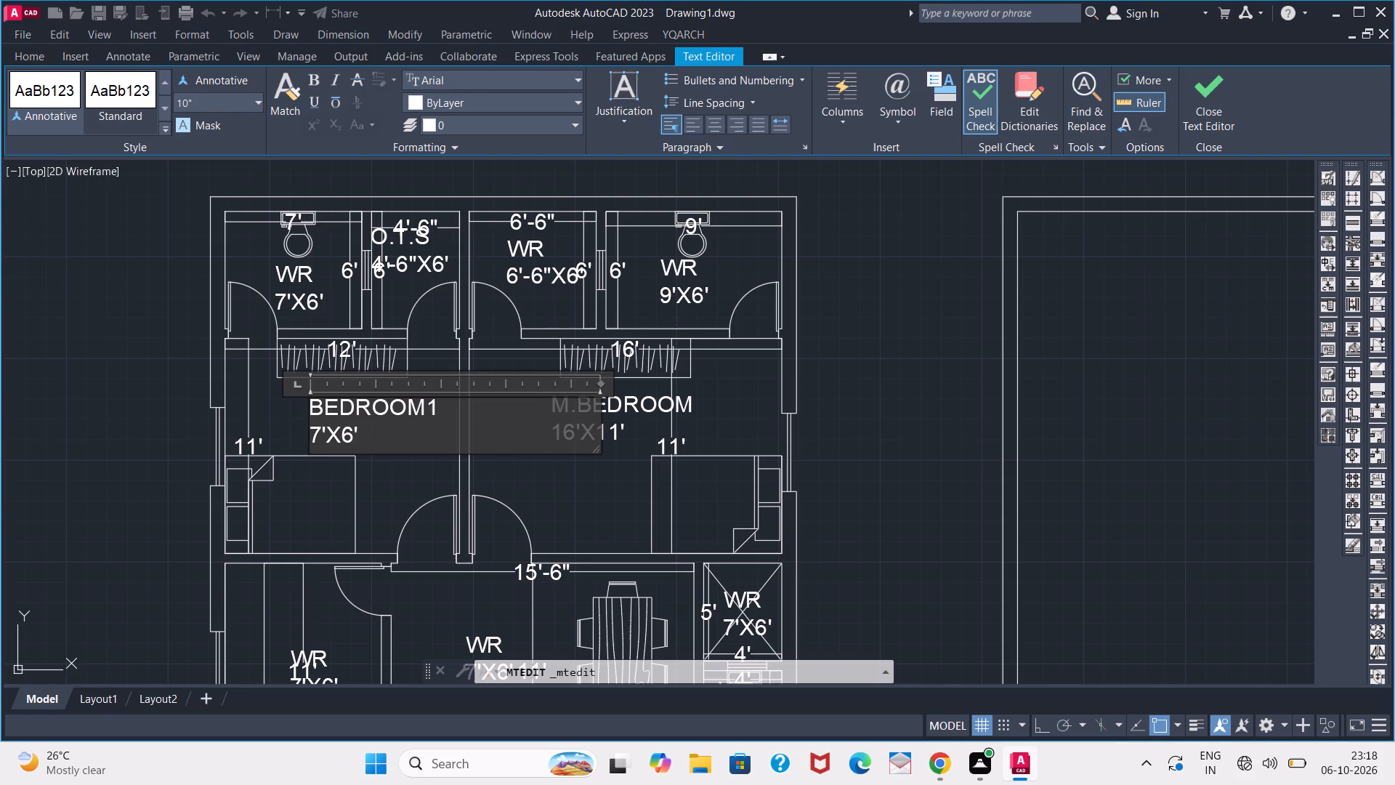
Replace the size line of the BEDROOM1 label with 12'X11' and finish editing the text.
key(BackSpace)
key(BackSpace)
key(BackSpace)
key(BackSpace)
text(12)
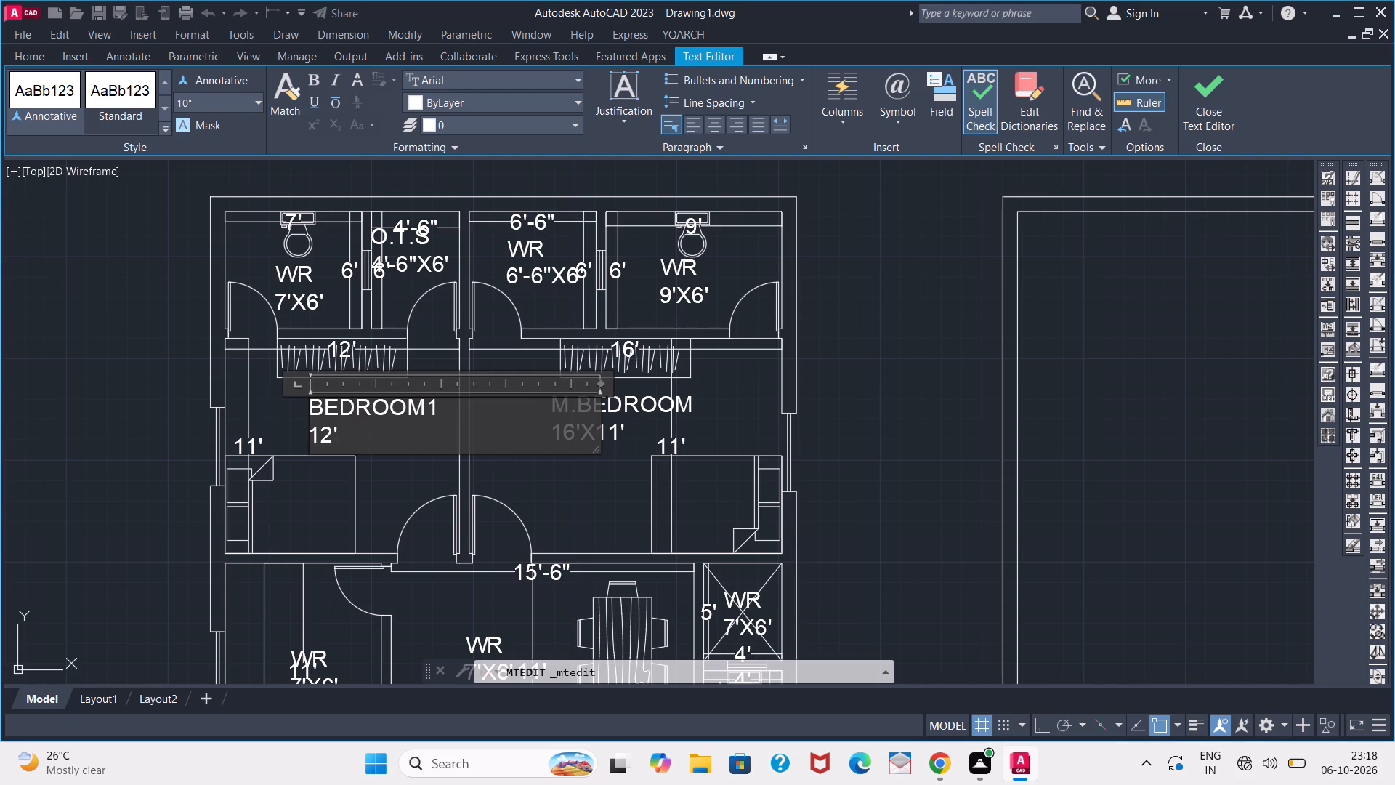
key(Right)
key(x)
text(11')
click(297, 422)
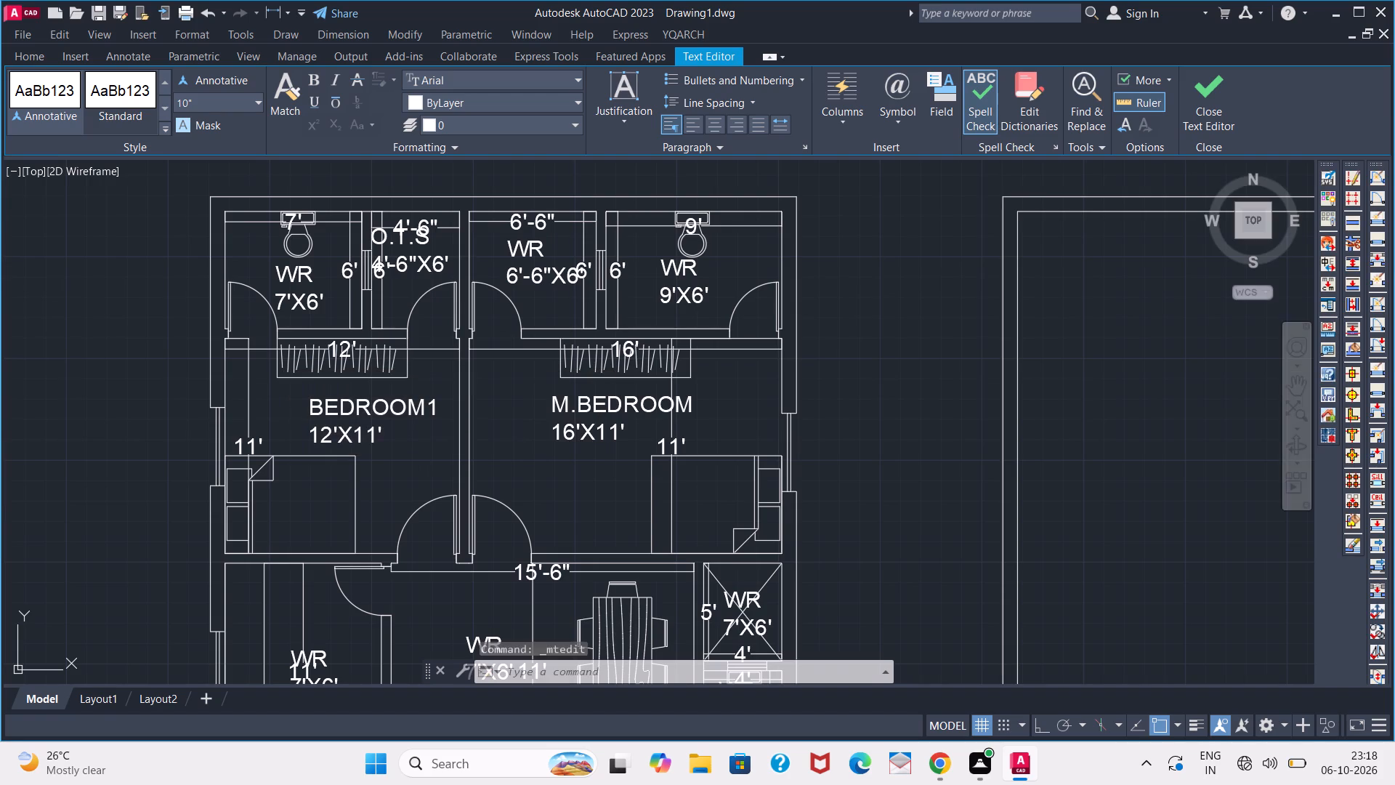
Replace the first line of the label beside the dining table in the 15'-6" by 11' room with HALL.
scroll(494, 552, down, 1)
middle_drag(479, 534, 415, 334)
scroll(431, 395, up, 1)
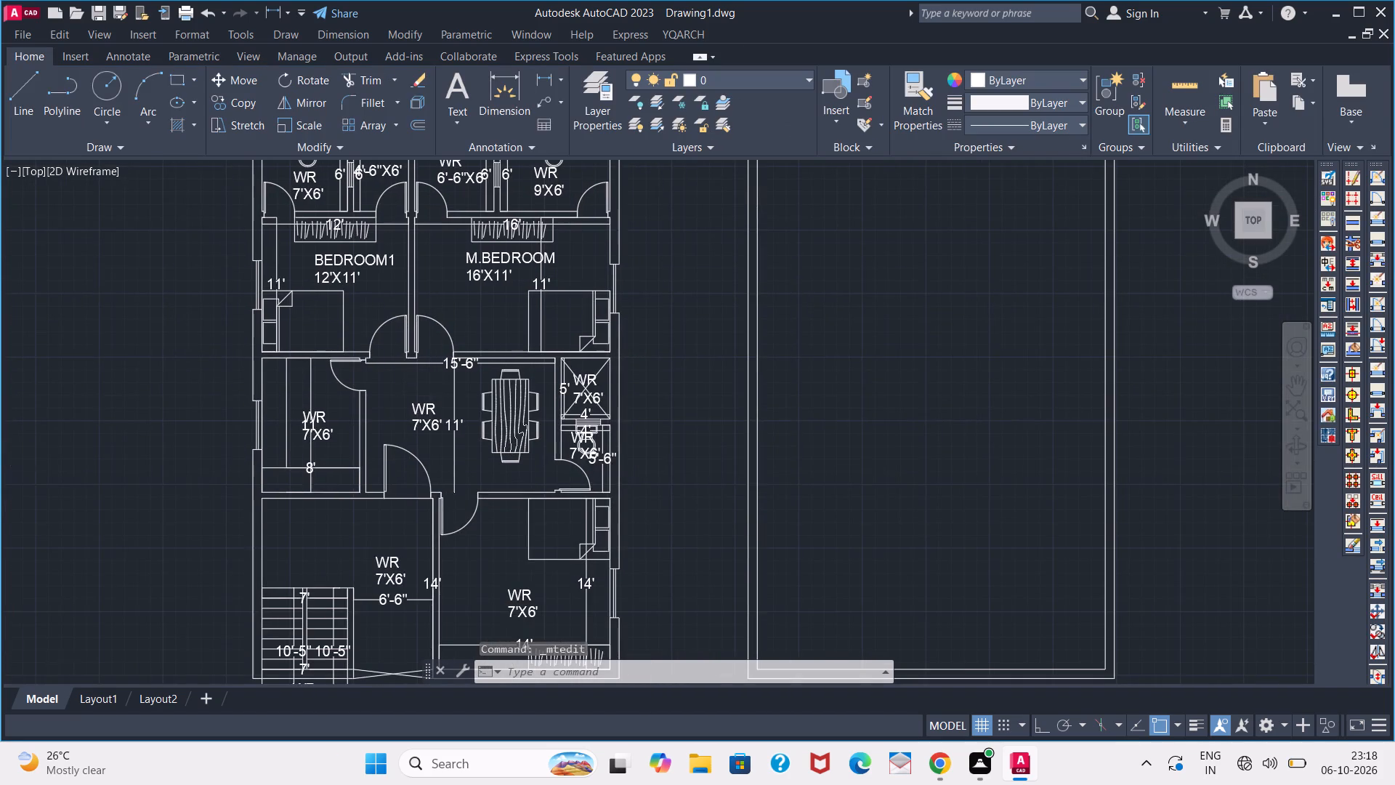
double_click(431, 414)
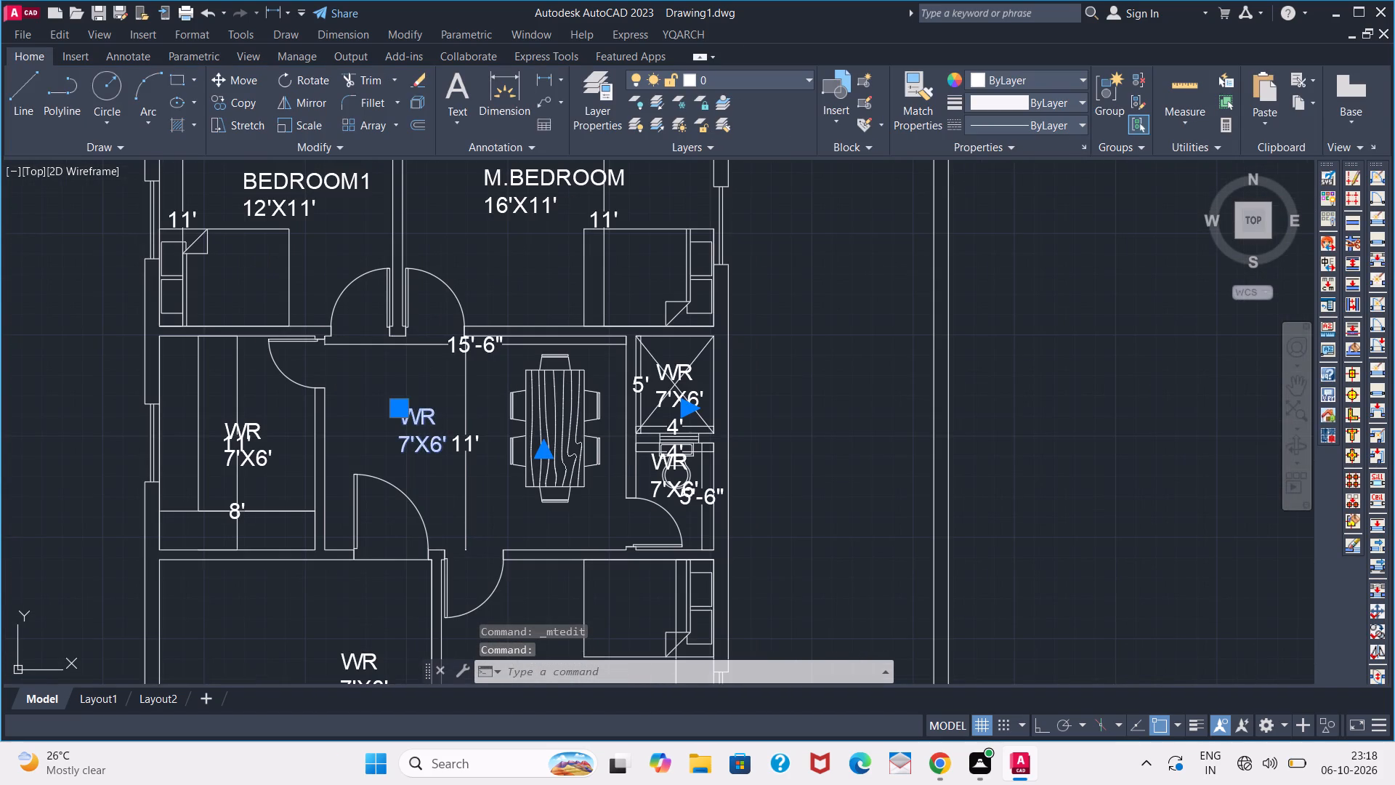
click(431, 414)
key(BackSpace)
key(BackSpace)
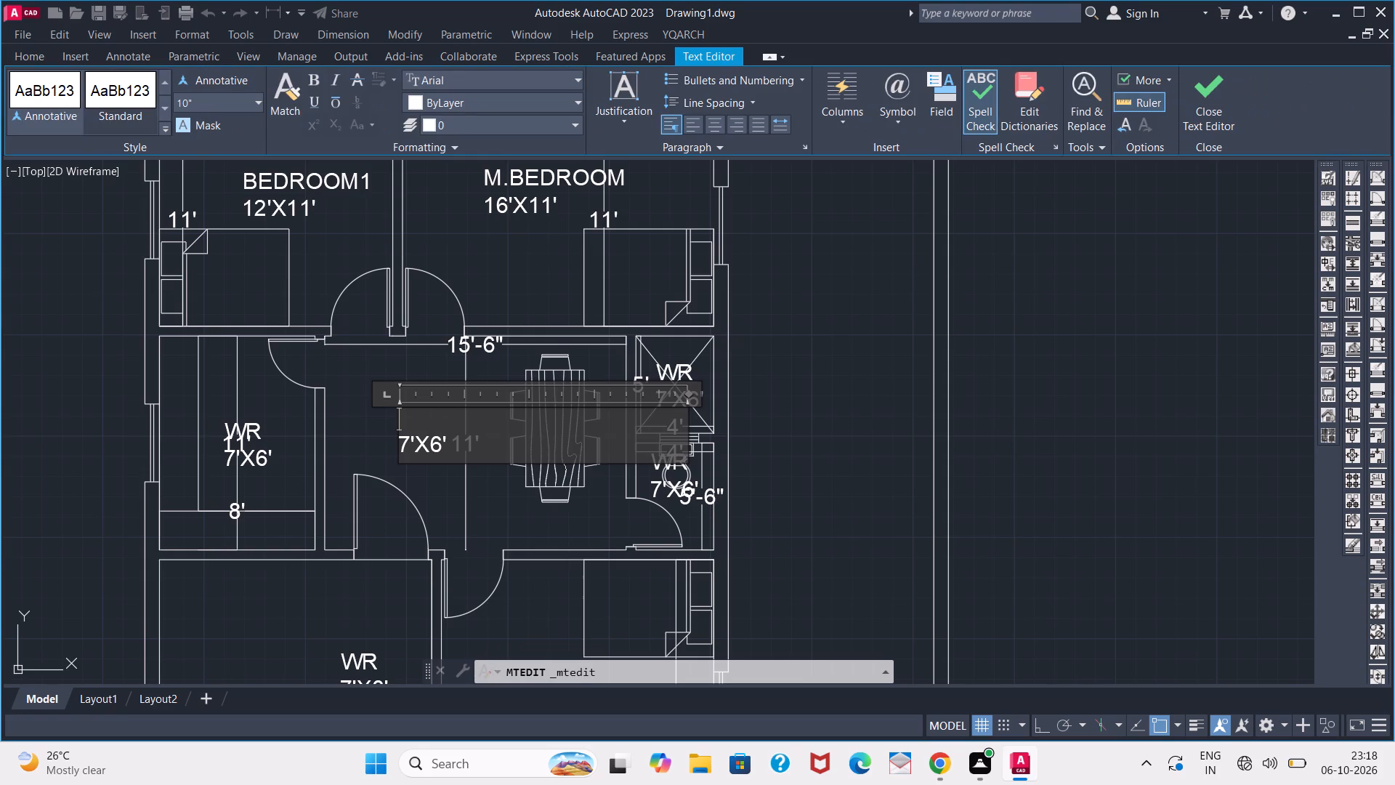
text(15'-6")
key(BackSpace)
key(BackSpace)
key(BackSpace)
key(BackSpace)
key(BackSpace)
key(BackSpace)
text(HALL)
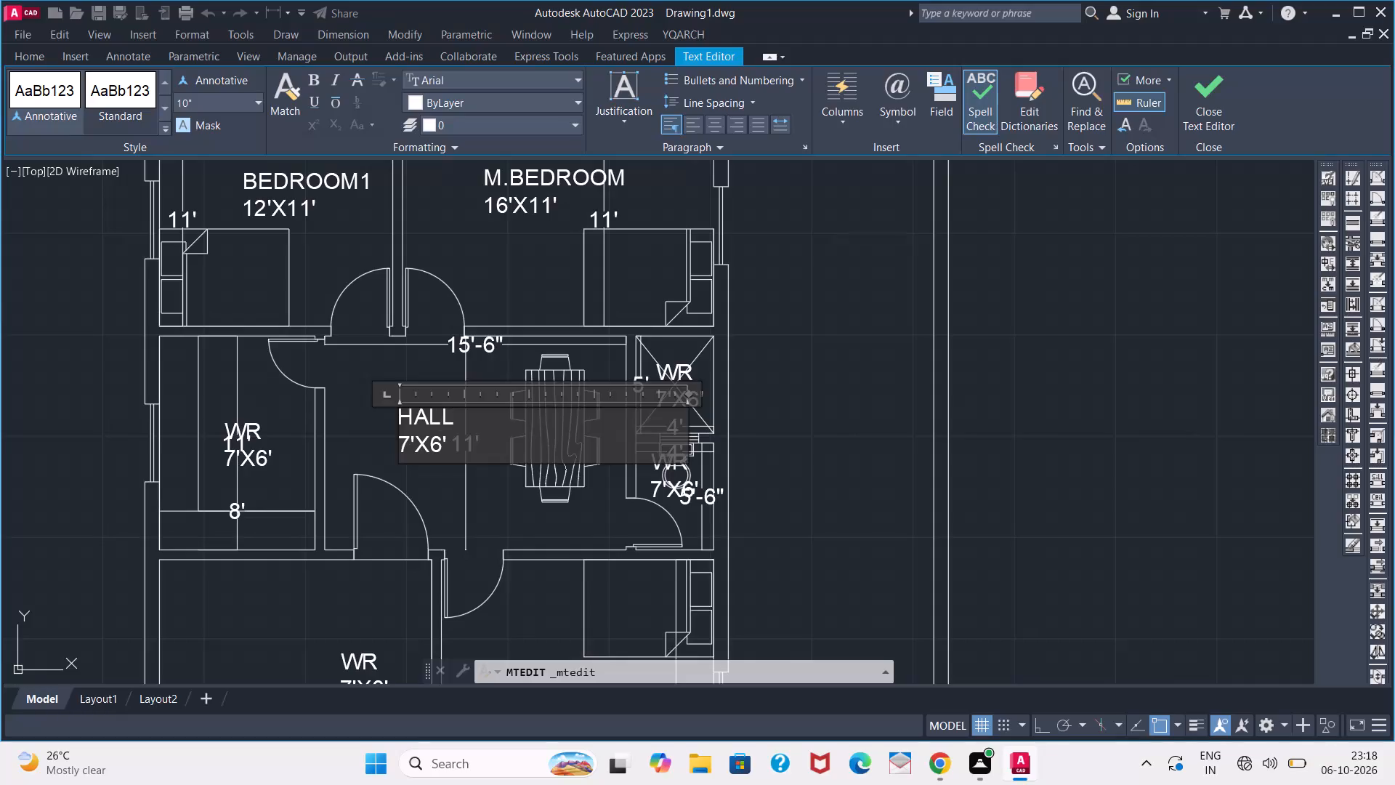
Re-enter the label beside the dining table as HALL with the size line 15'-6"X11' and finish editing.
key(Down)
key(BackSpace)
key(BackSpace)
key(BackSpace)
key(BackSpace)
key(BackSpace)
key(BackSpace)
key(BackSpace)
key(BackSpace)
key(BackSpace)
key(BackSpace)
key(BackSpace)
key(BackSpace)
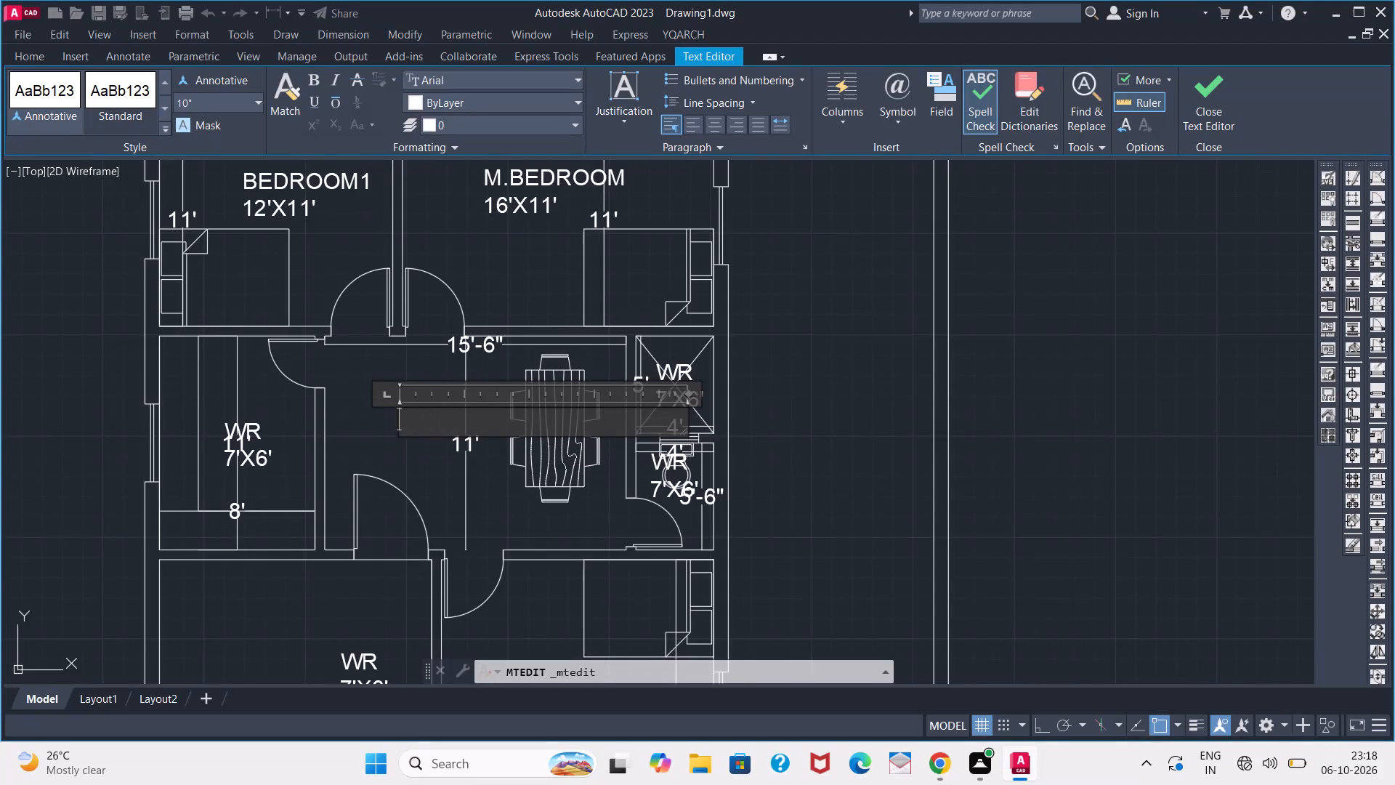
text(HALL)
key(Return)
text(15'-6")
key(x)
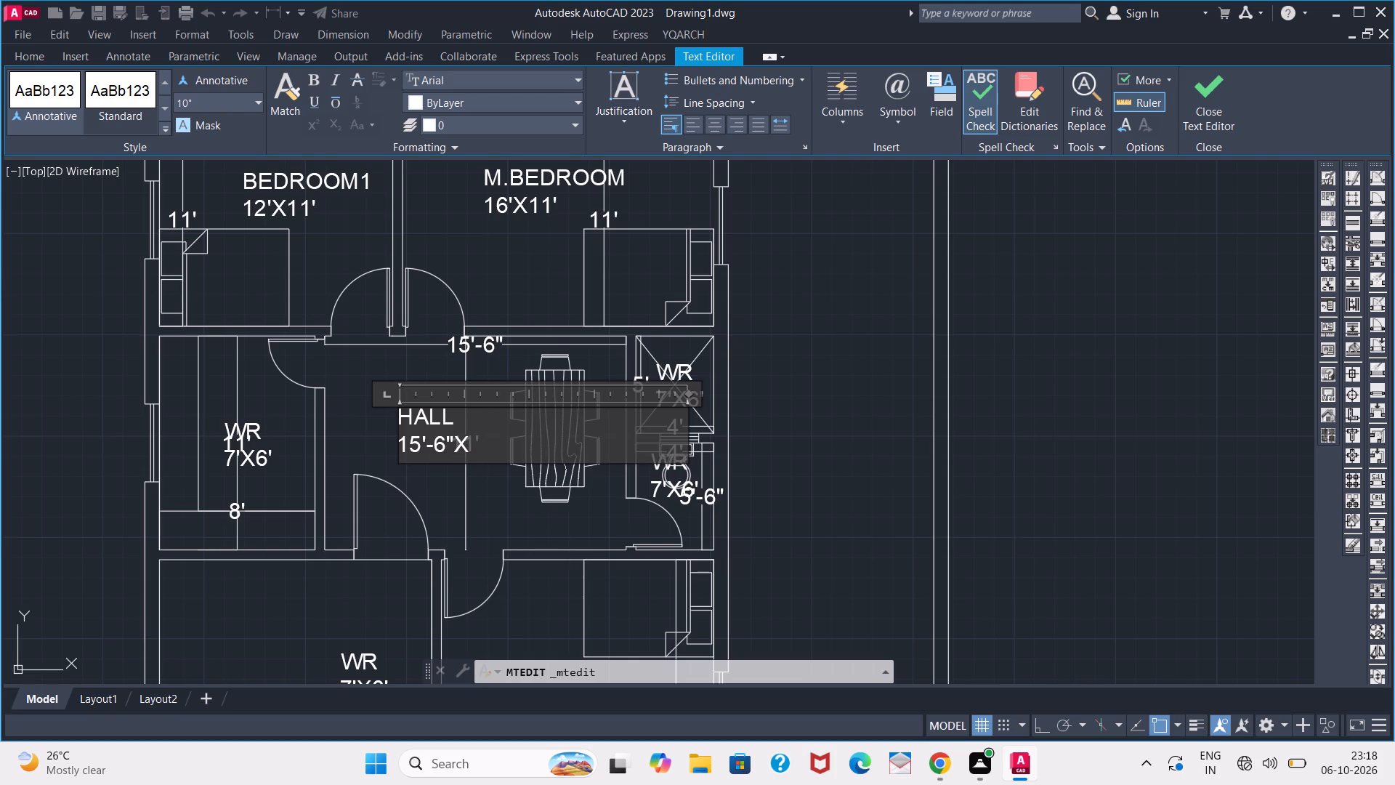
text(11')
click(345, 414)
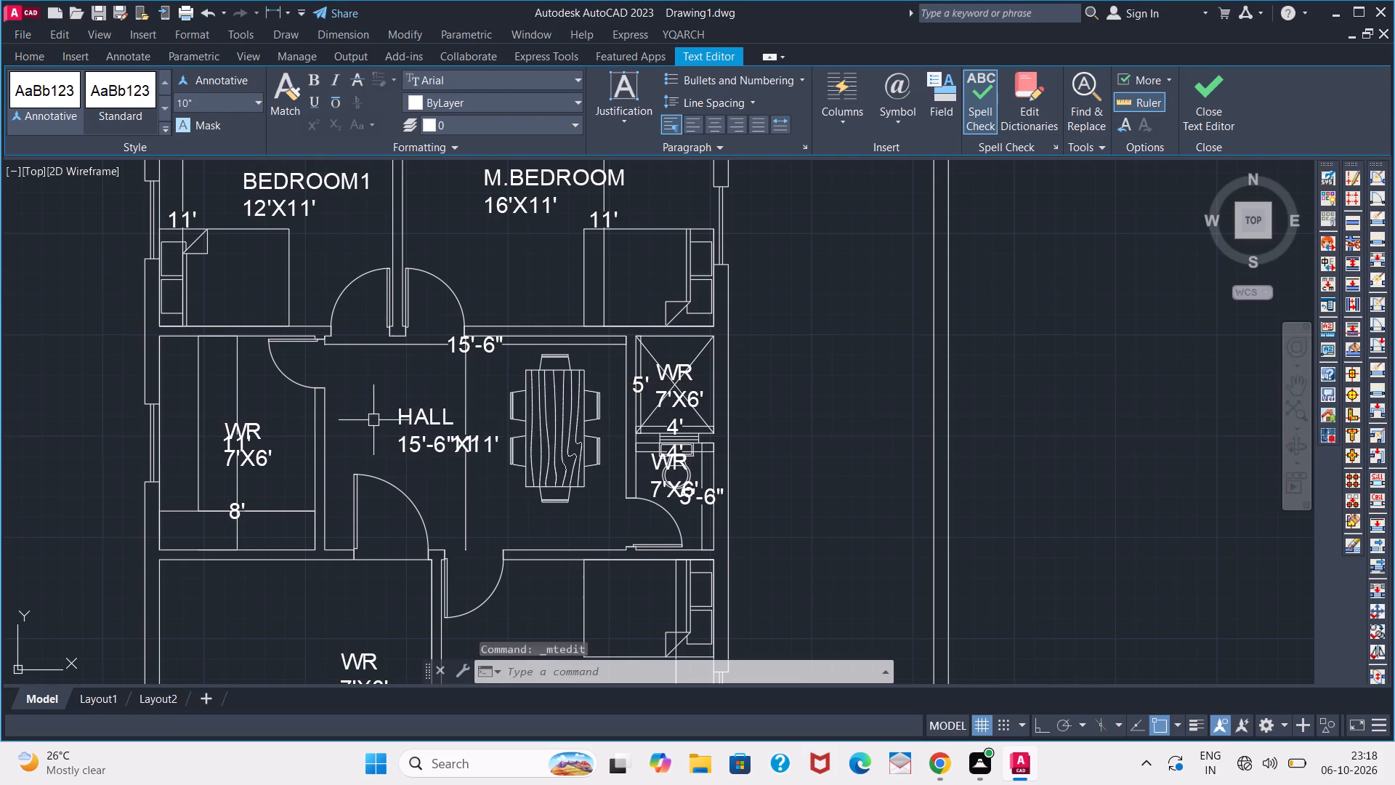
Replace the WR label in the small shaft with crossed diagonals with O.T.S and the size line 4'X5'.
double_click(668, 366)
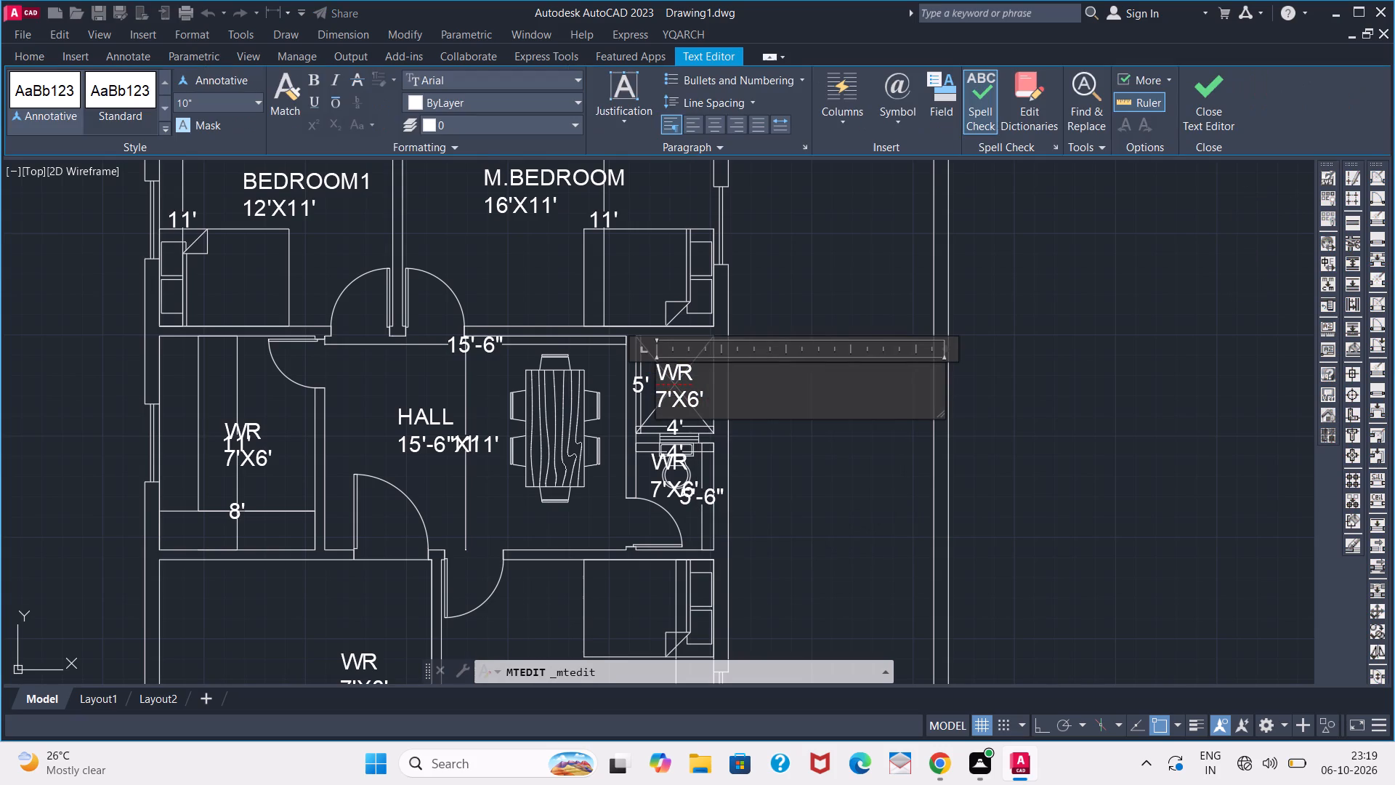
click(715, 373)
key(Down)
key(BackSpace)
key(BackSpace)
key(BackSpace)
key(BackSpace)
key(BackSpace)
key(BackSpace)
key(BackSpace)
key(BackSpace)
key(BackSpace)
key(BackSpace)
key(BackSpace)
key(BackSpace)
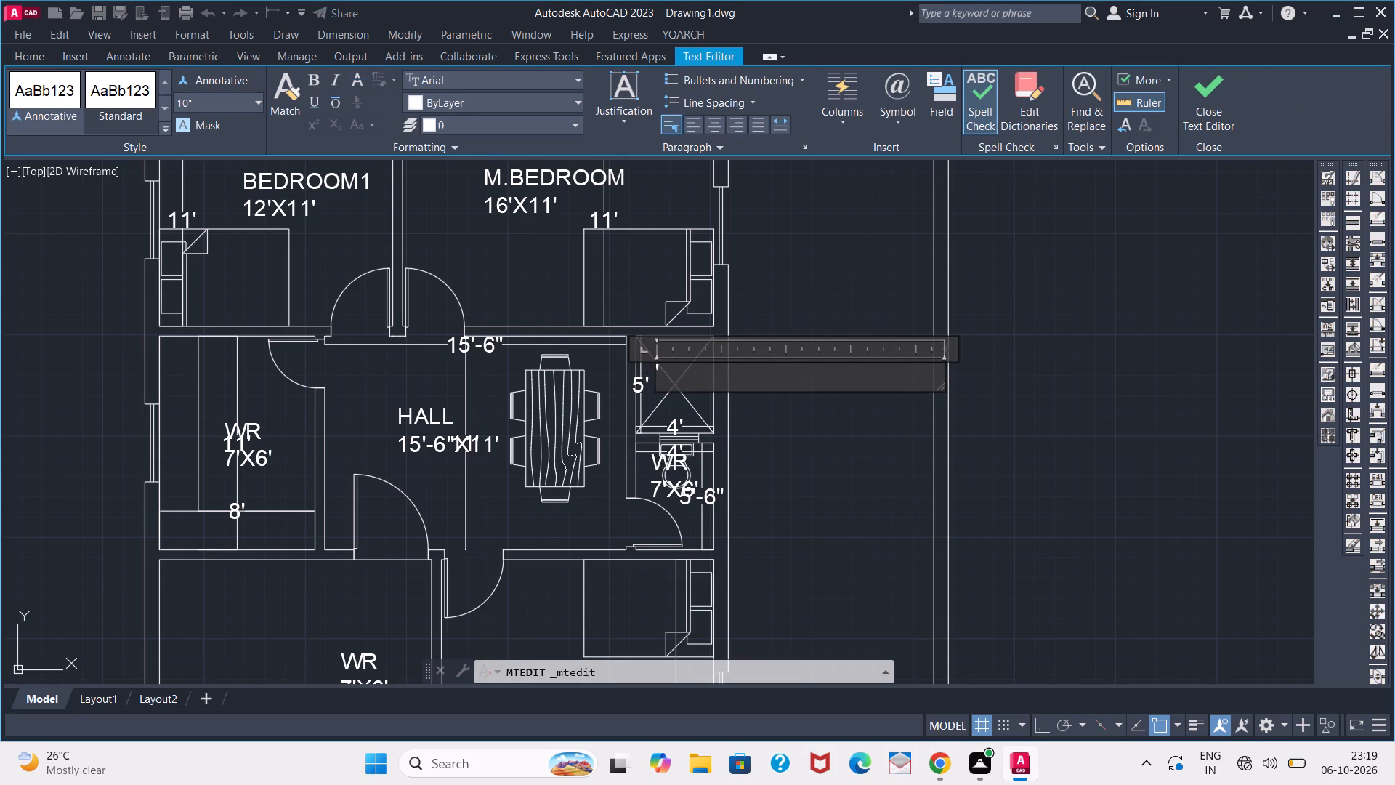
text(O.)
key(Right)
key(BackSpace)
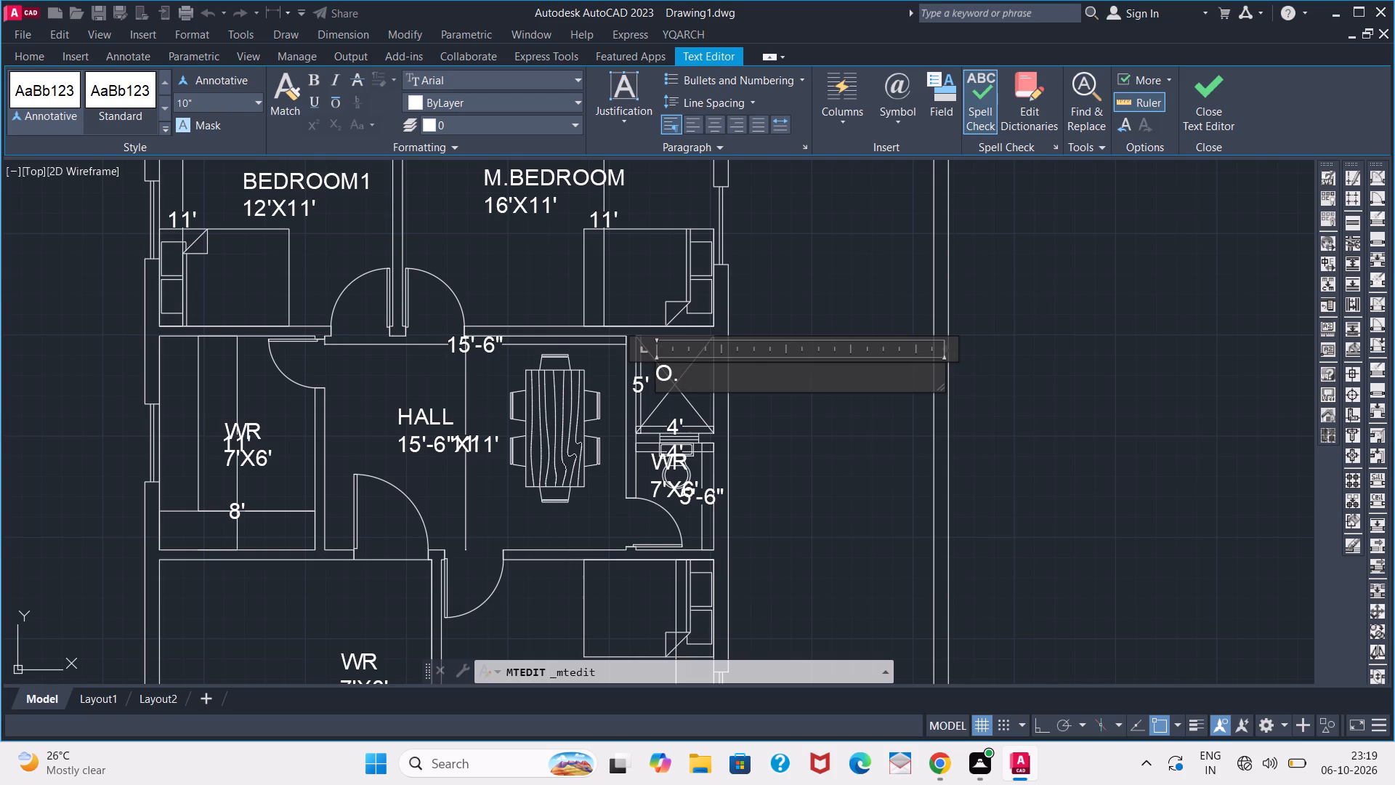
key(t)
text(.S)
key(Return)
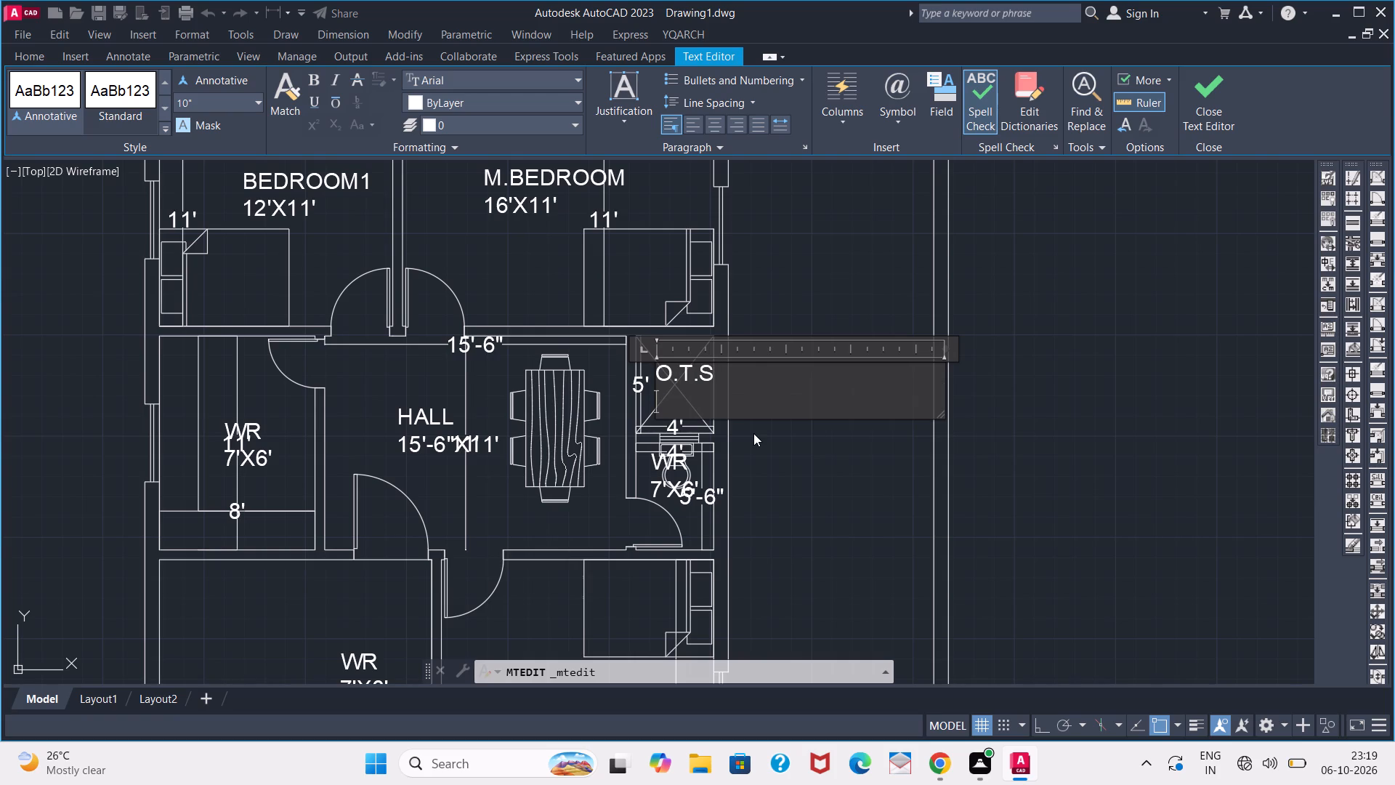
text(4'X)
text(5')
click(759, 440)
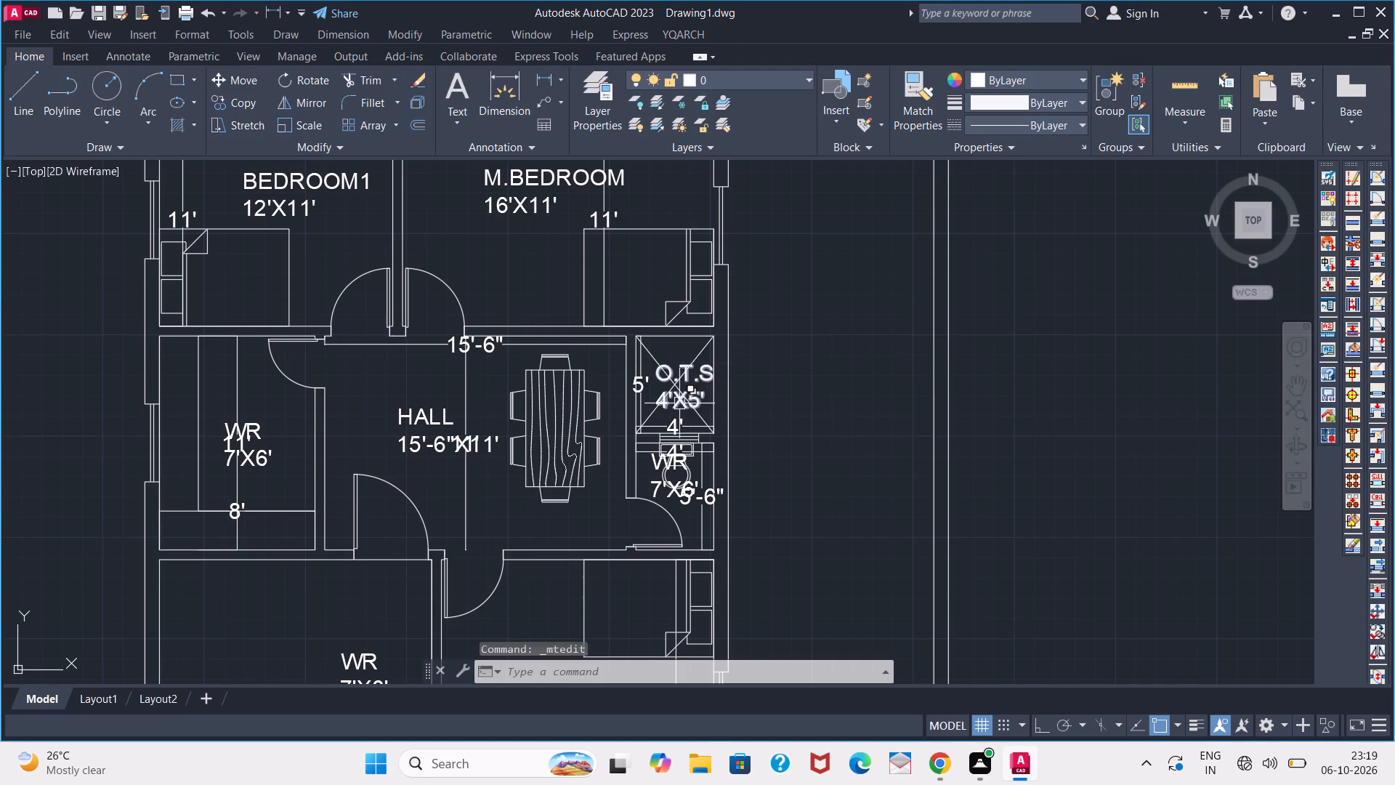
Add the prefix C. to the first line of the WR label in the toilet below the O.T.S.
scroll(671, 464, up, 3)
double_click(604, 456)
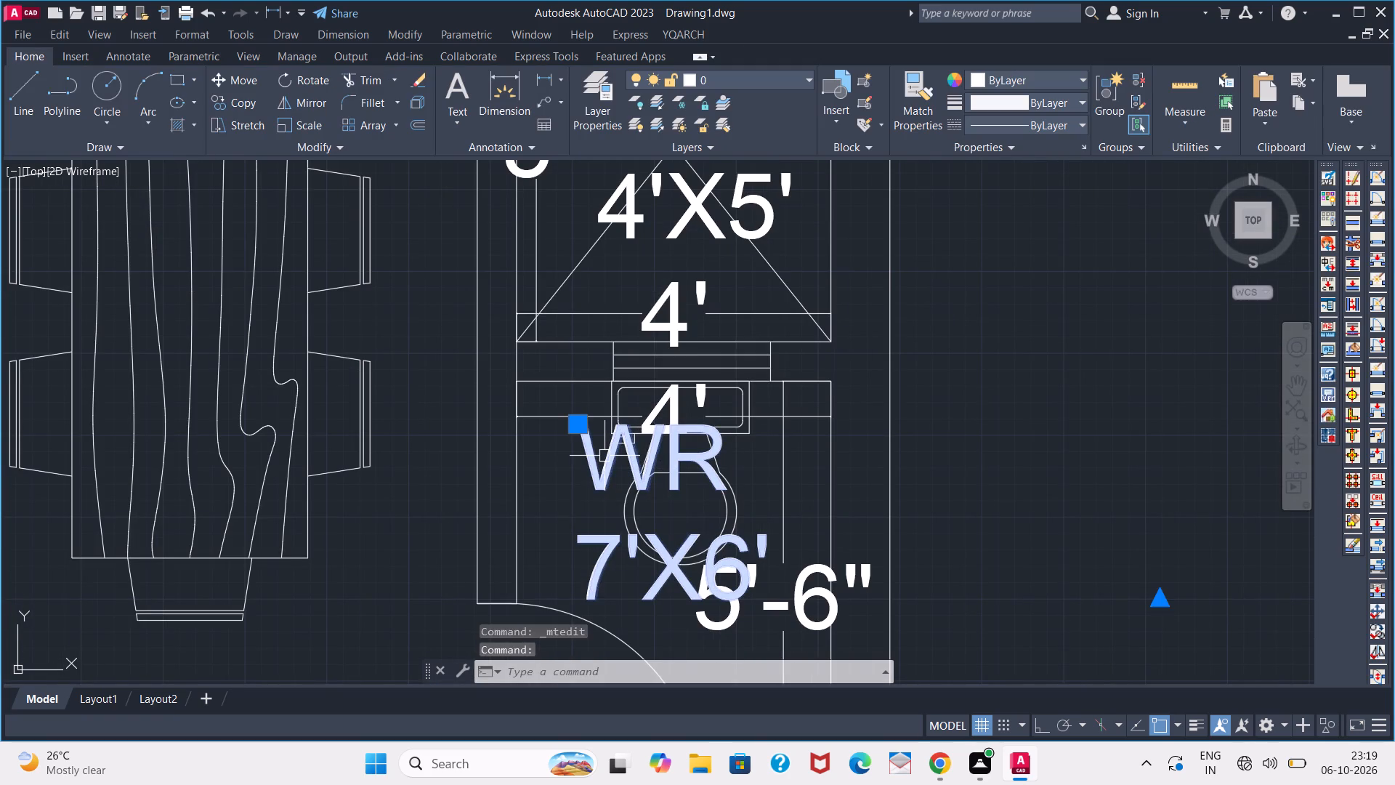
click(768, 486)
key(Left)
key(Left)
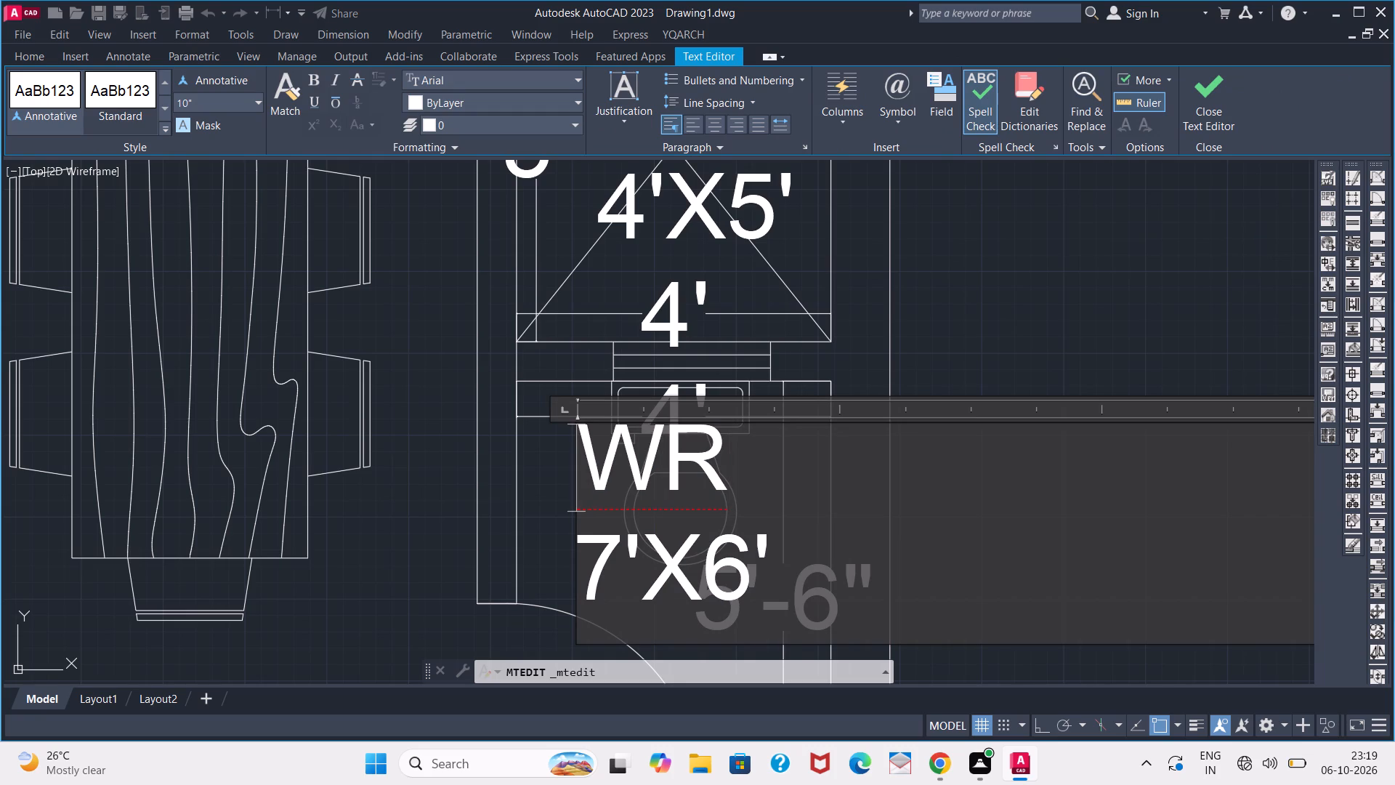
text(C.)
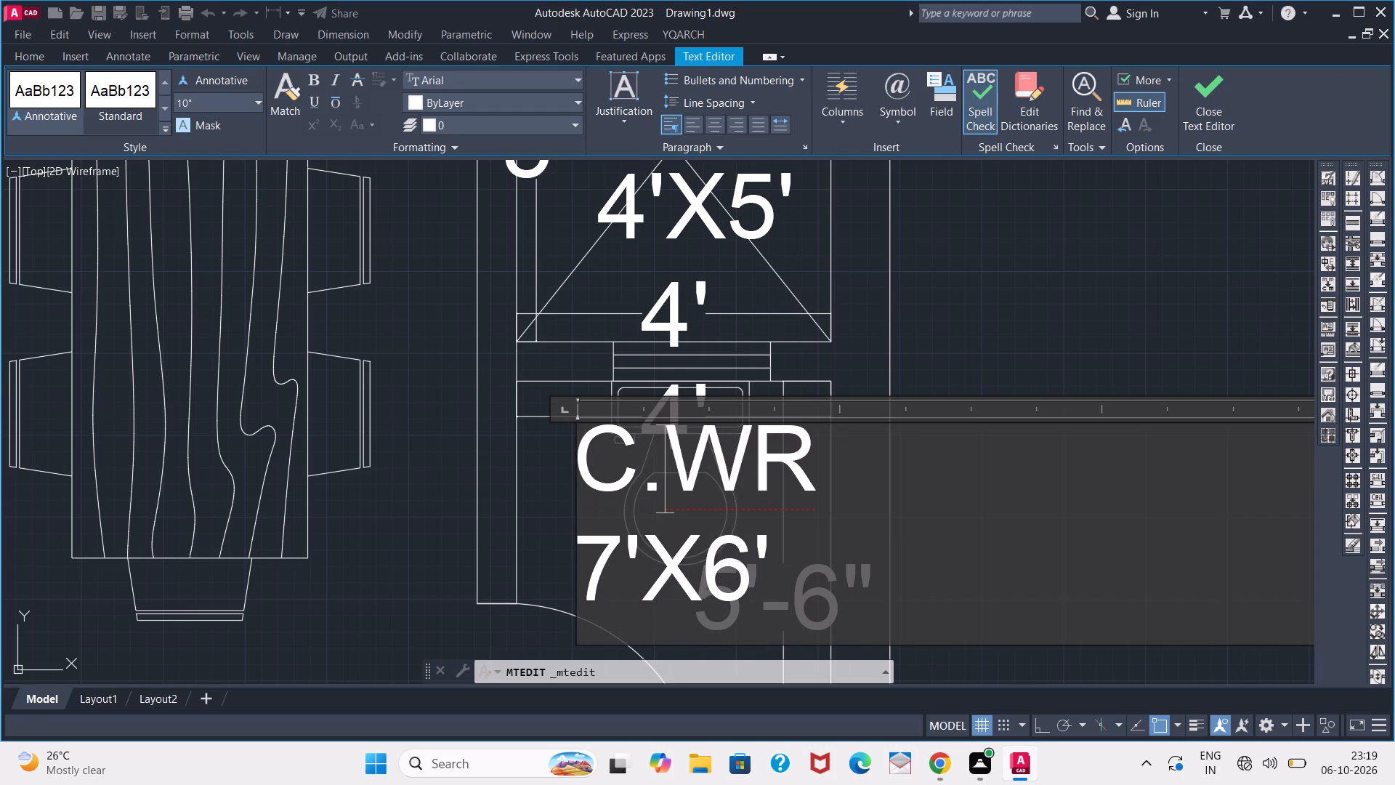
Replace the size line of the C.WR label with 4'X5'-6" and finish editing the text.
click(846, 572)
key(BackSpace)
key(BackSpace)
key(BackSpace)
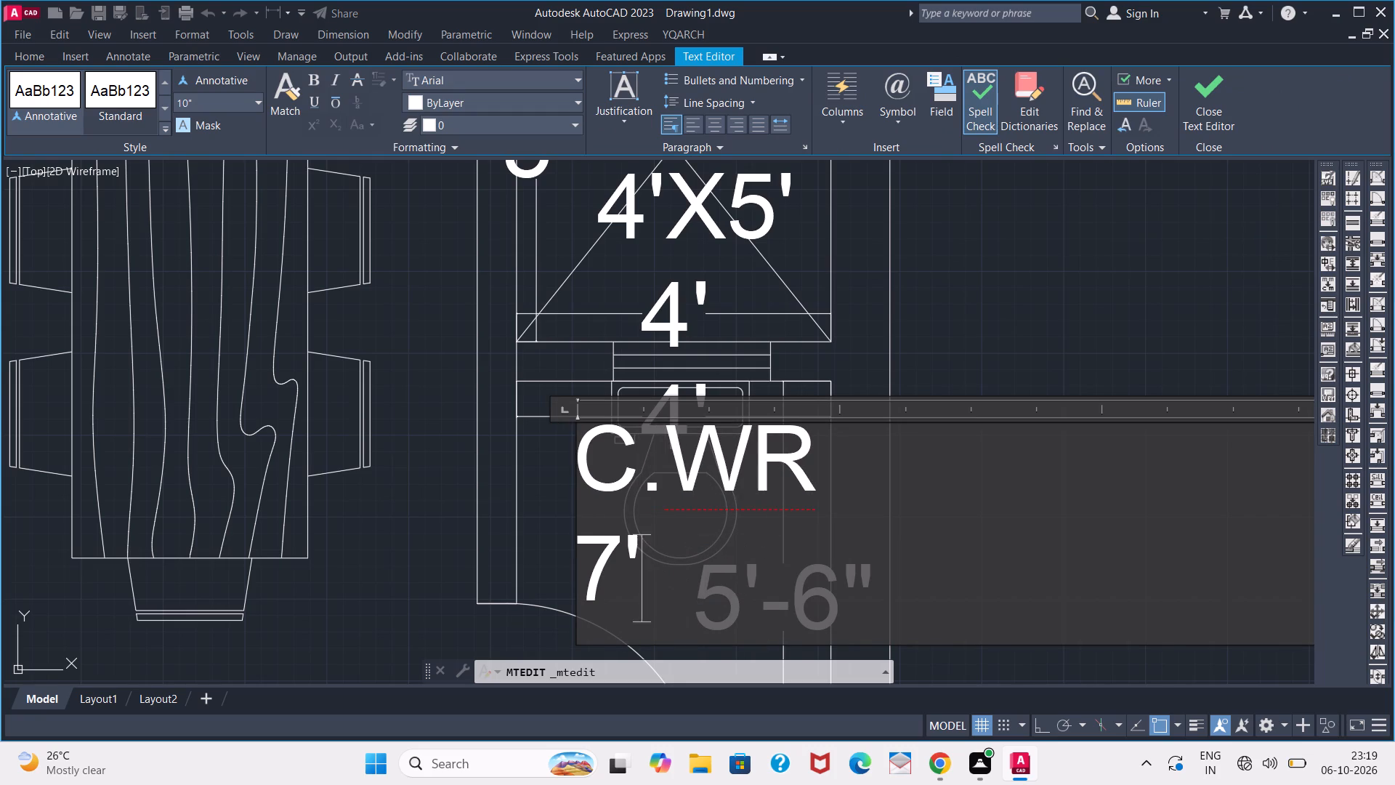
key(BackSpace)
key(BackSpace)
text(4')
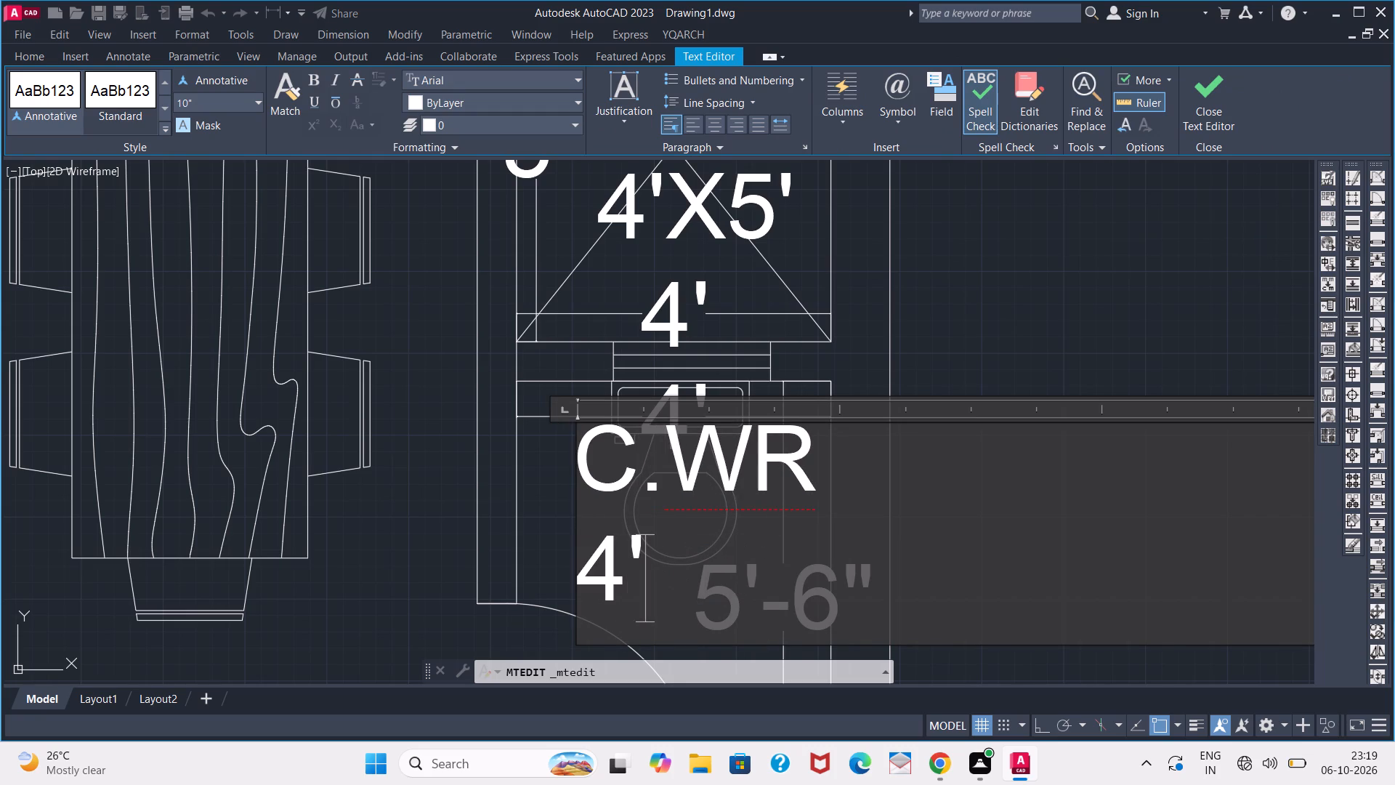
key(x)
text(5'-6")
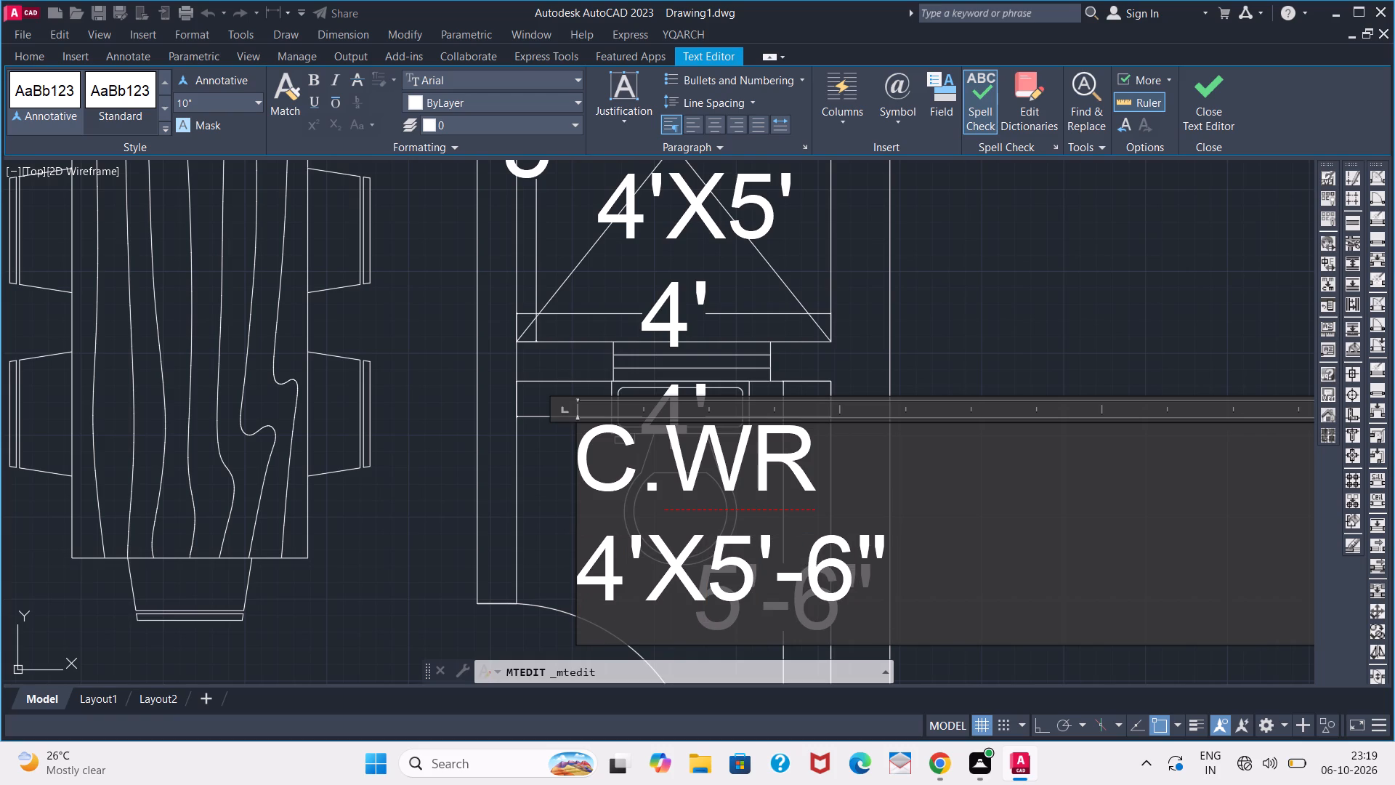
click(1075, 379)
Shift the C.WR label slightly toward the toilet's wall on the hall side and clear the selection.
scroll(923, 507, down, 2)
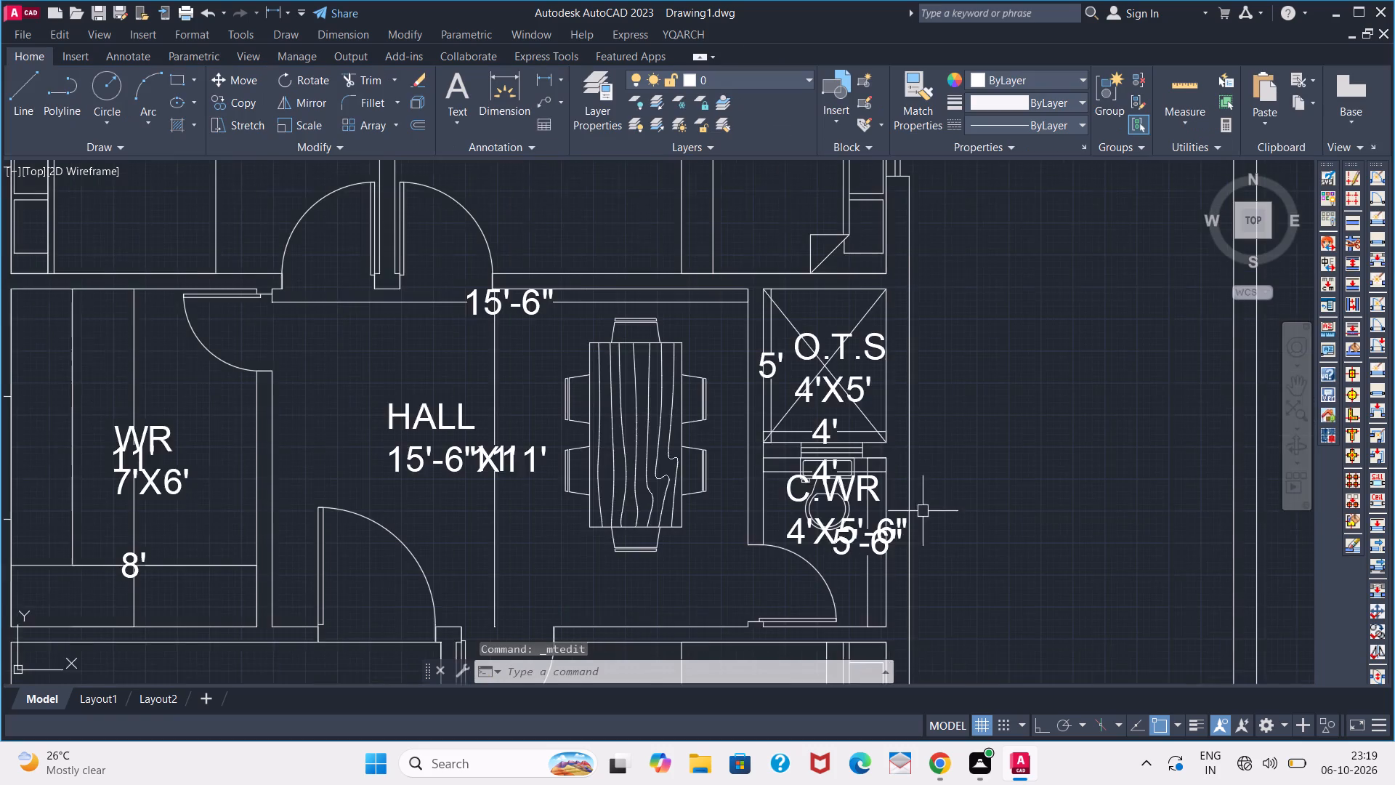
middle_drag(924, 510, 976, 426)
scroll(911, 430, up, 1)
click(811, 396)
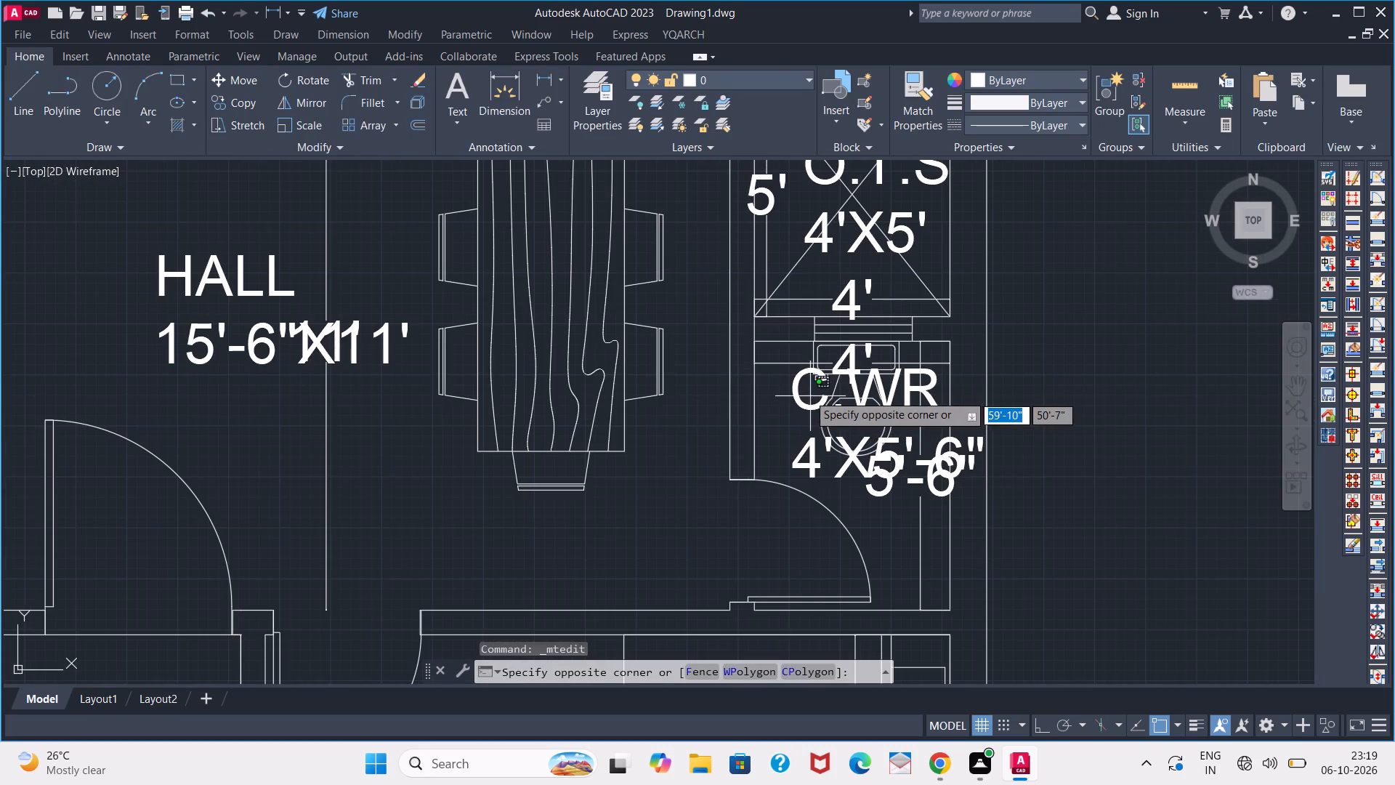
click(796, 394)
click(796, 374)
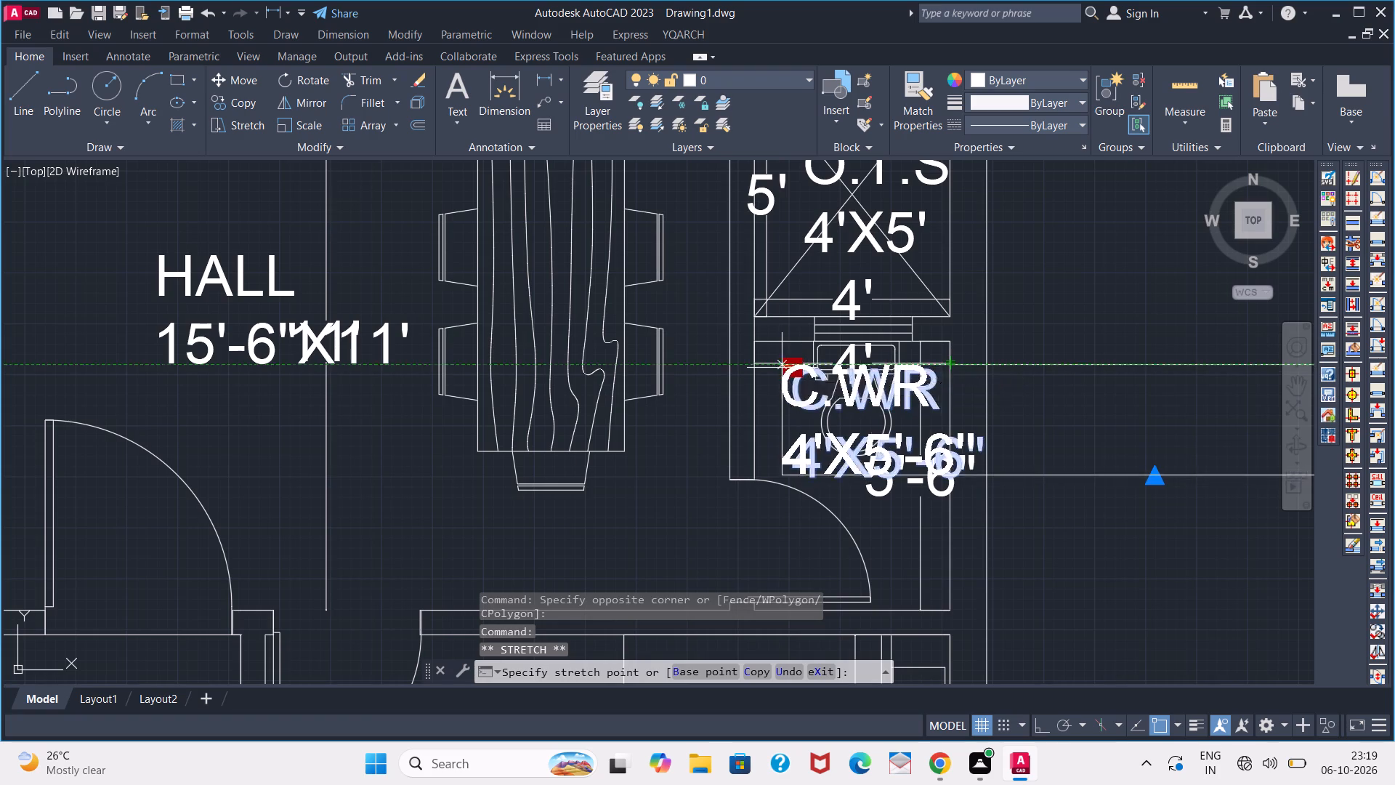
click(767, 366)
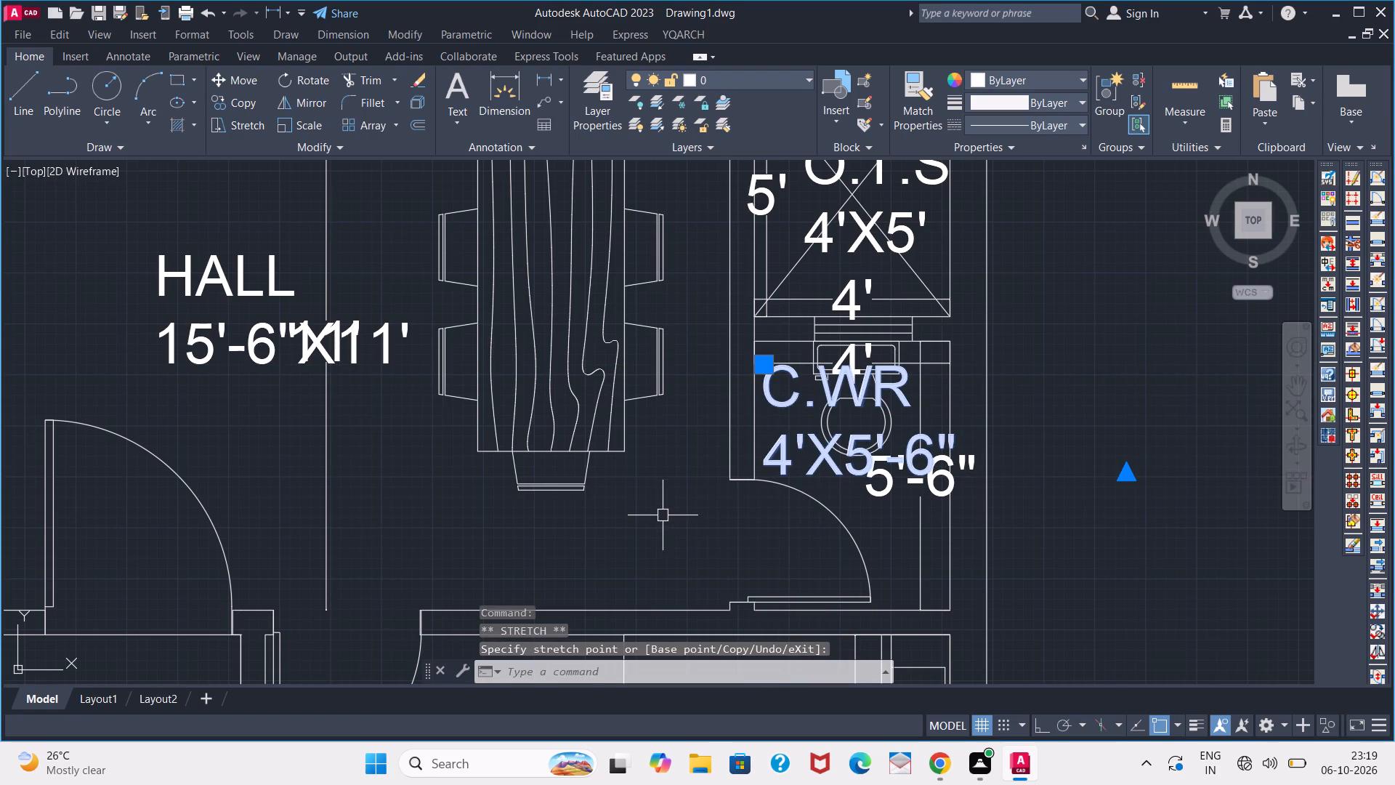
click(619, 550)
click(619, 543)
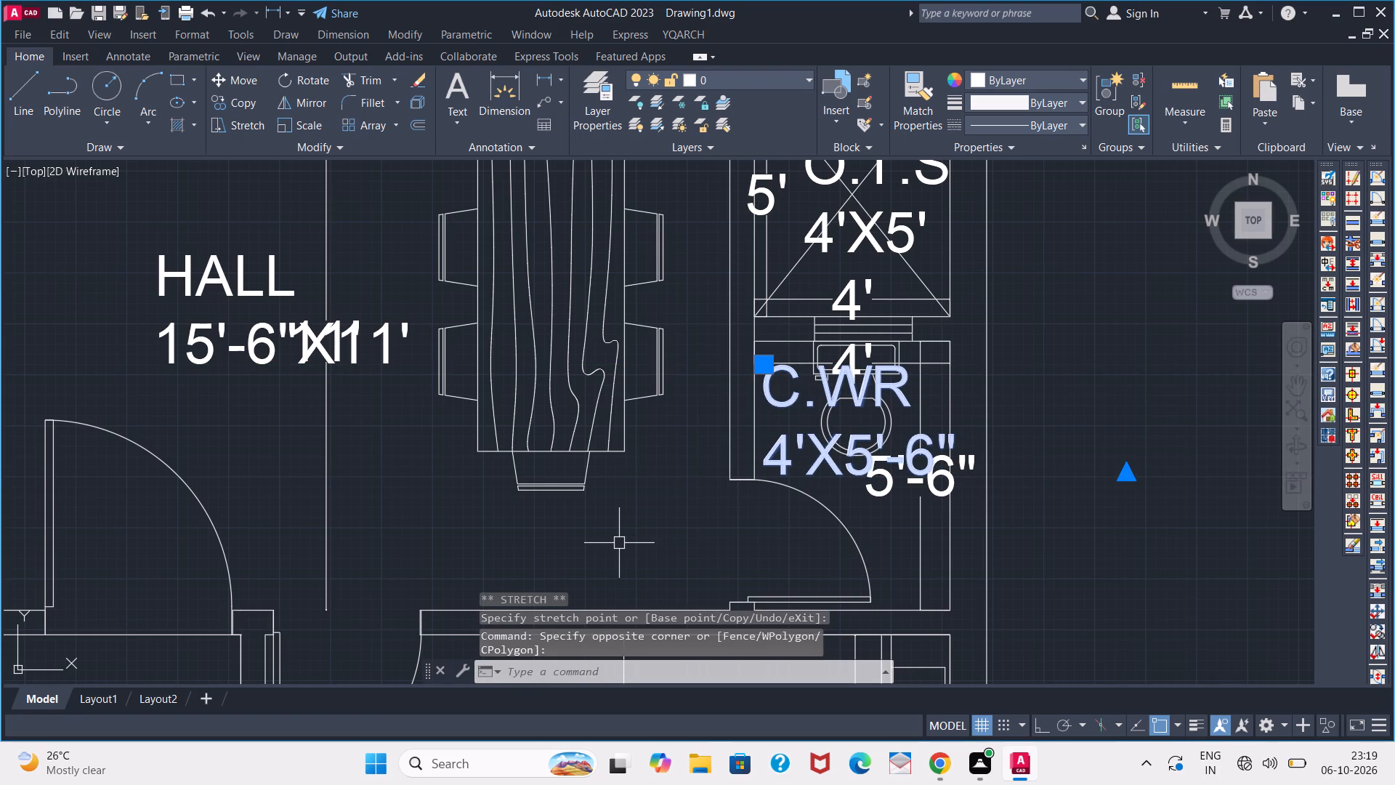
key(Escape)
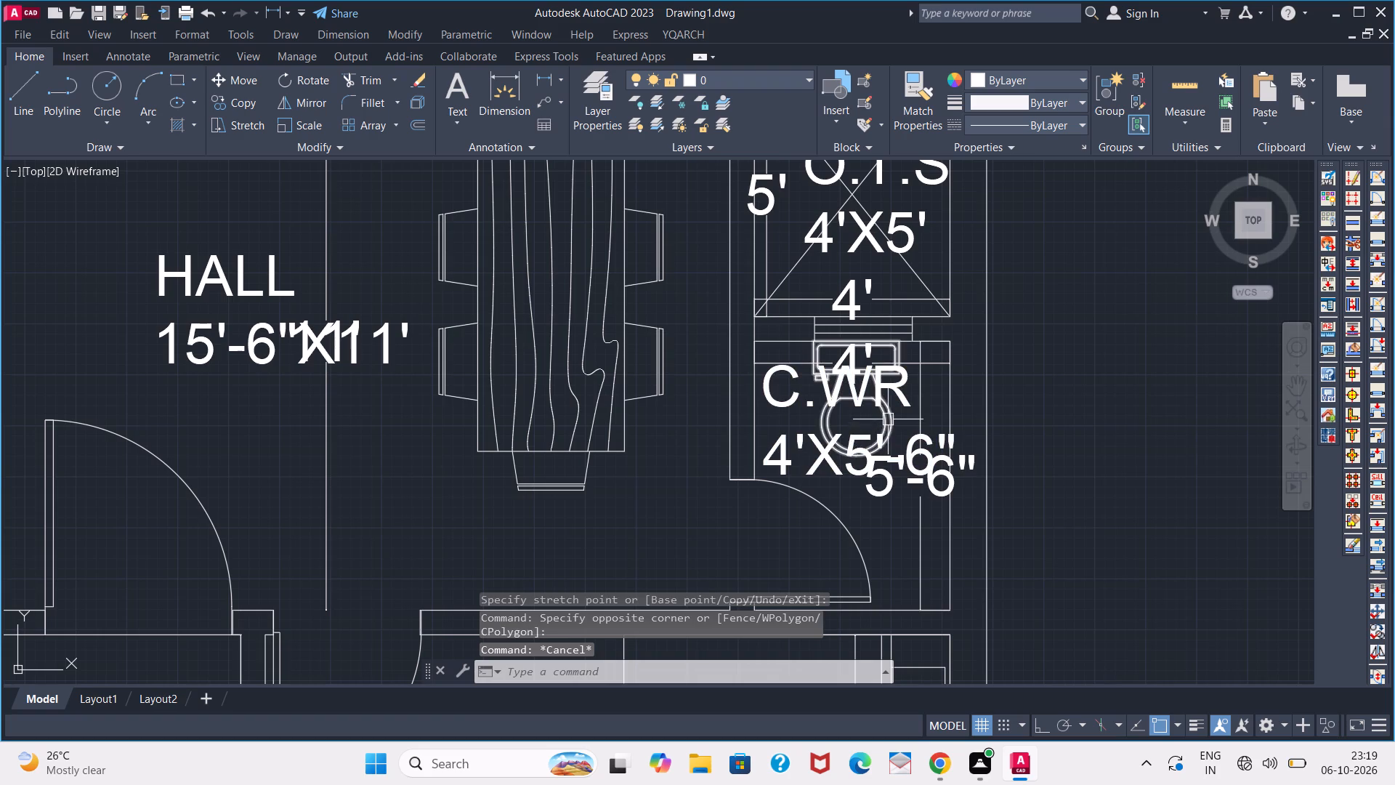
Delete the toilet fixture that overlaps the C.WR label.
click(888, 419)
key(Delete)
Replace the first line of the label in the 8' by 11' room west of the hall with KITCHEN.
scroll(728, 563, down, 1)
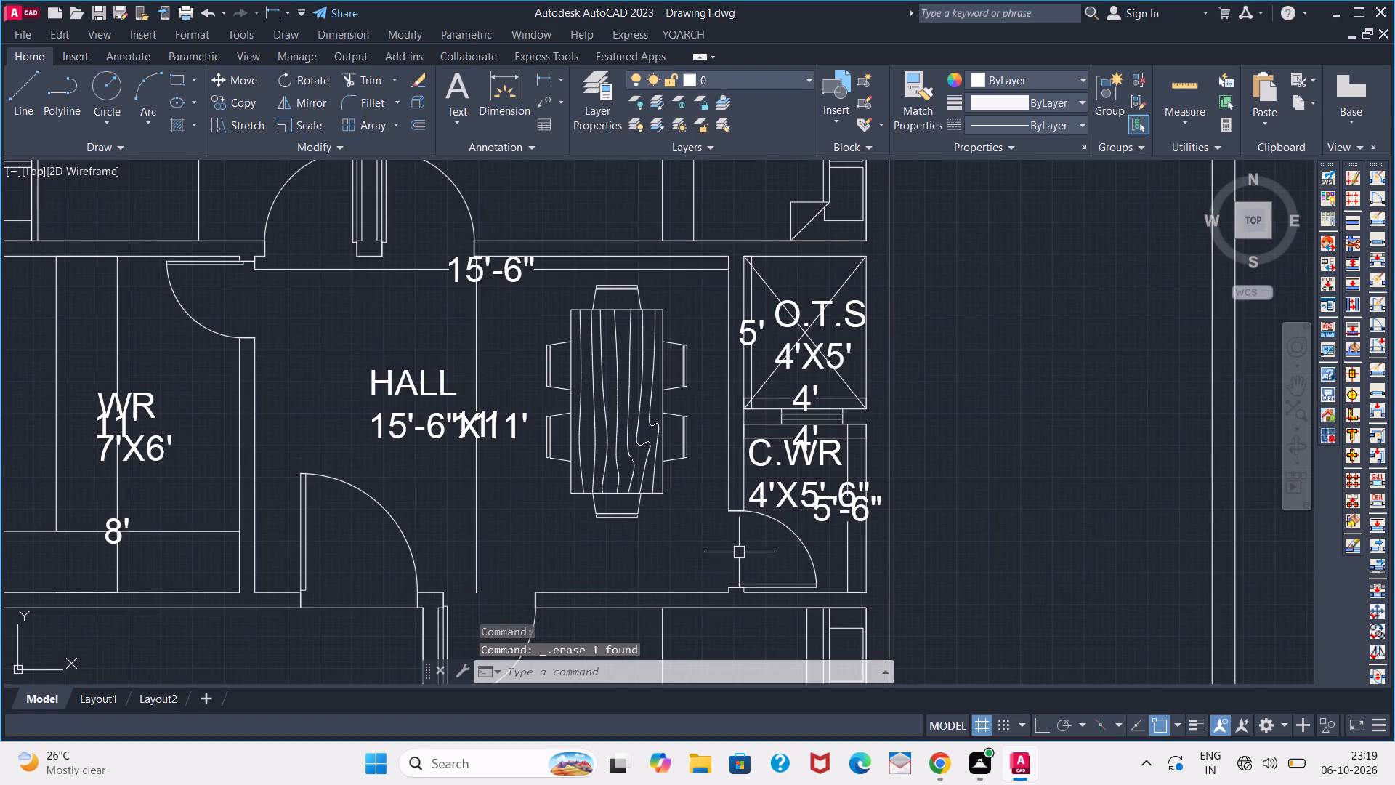
middle_drag(610, 547, 855, 513)
double_click(397, 376)
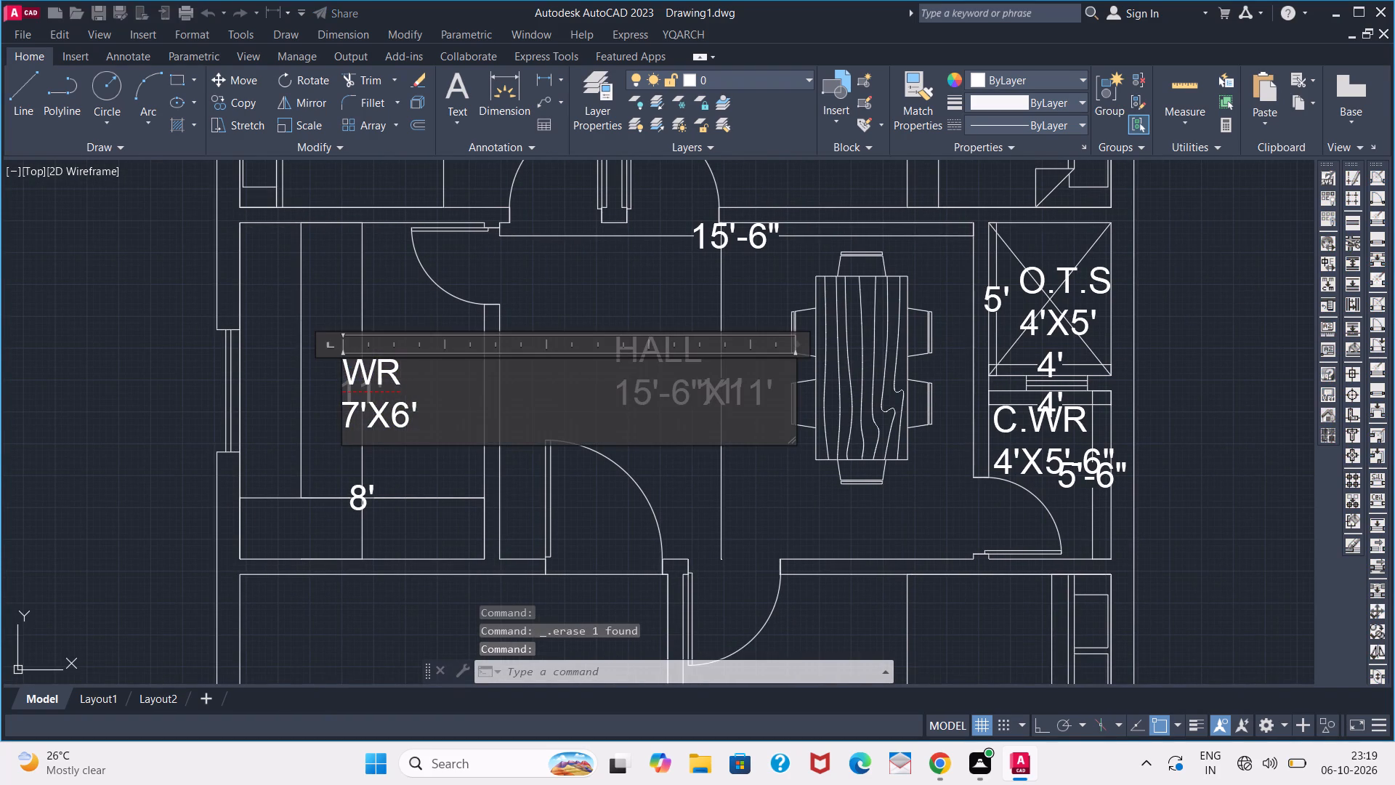
key(BackSpace)
key(BackSpace)
text(KITCHEM)
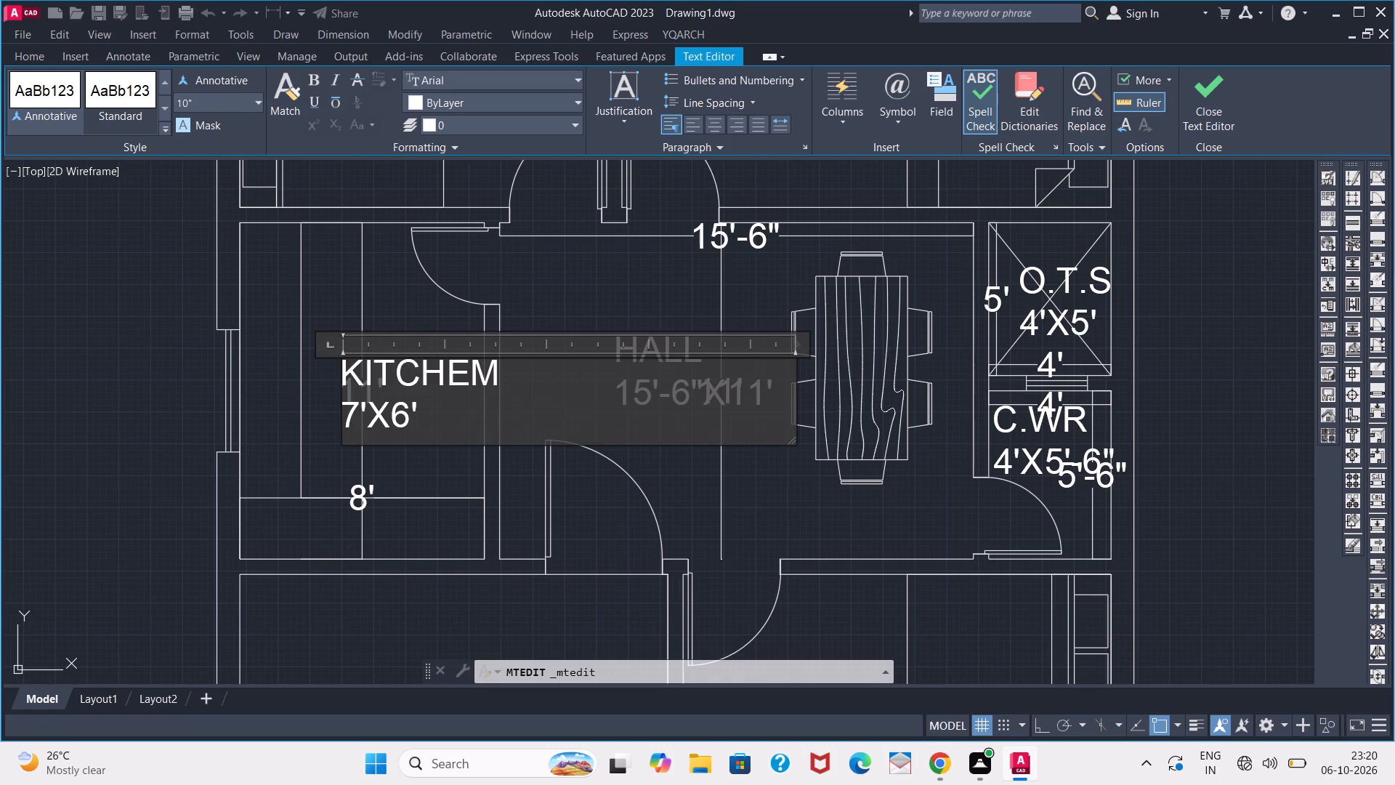
key(equal)
key(BackSpace)
key(BackSpace)
key(m)
key(BackSpace)
key(n)
Replace the size line of the KITCHEN label with 8'X11' and finish editing the text.
key(Down)
key(BackSpace)
key(BackSpace)
key(BackSpace)
key(BackSpace)
key(BackSpace)
key(8)
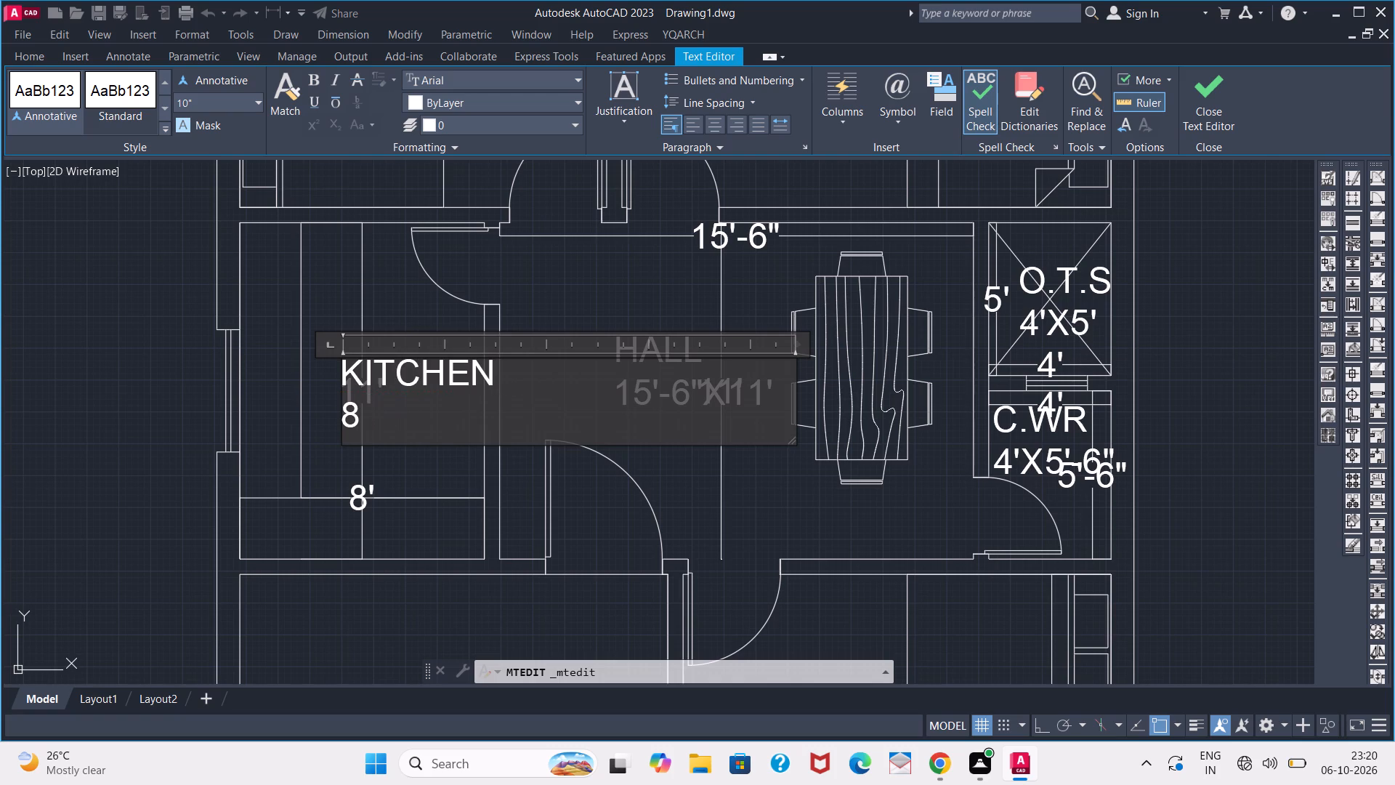
key(apostrophe)
key(x)
text(11')
click(381, 318)
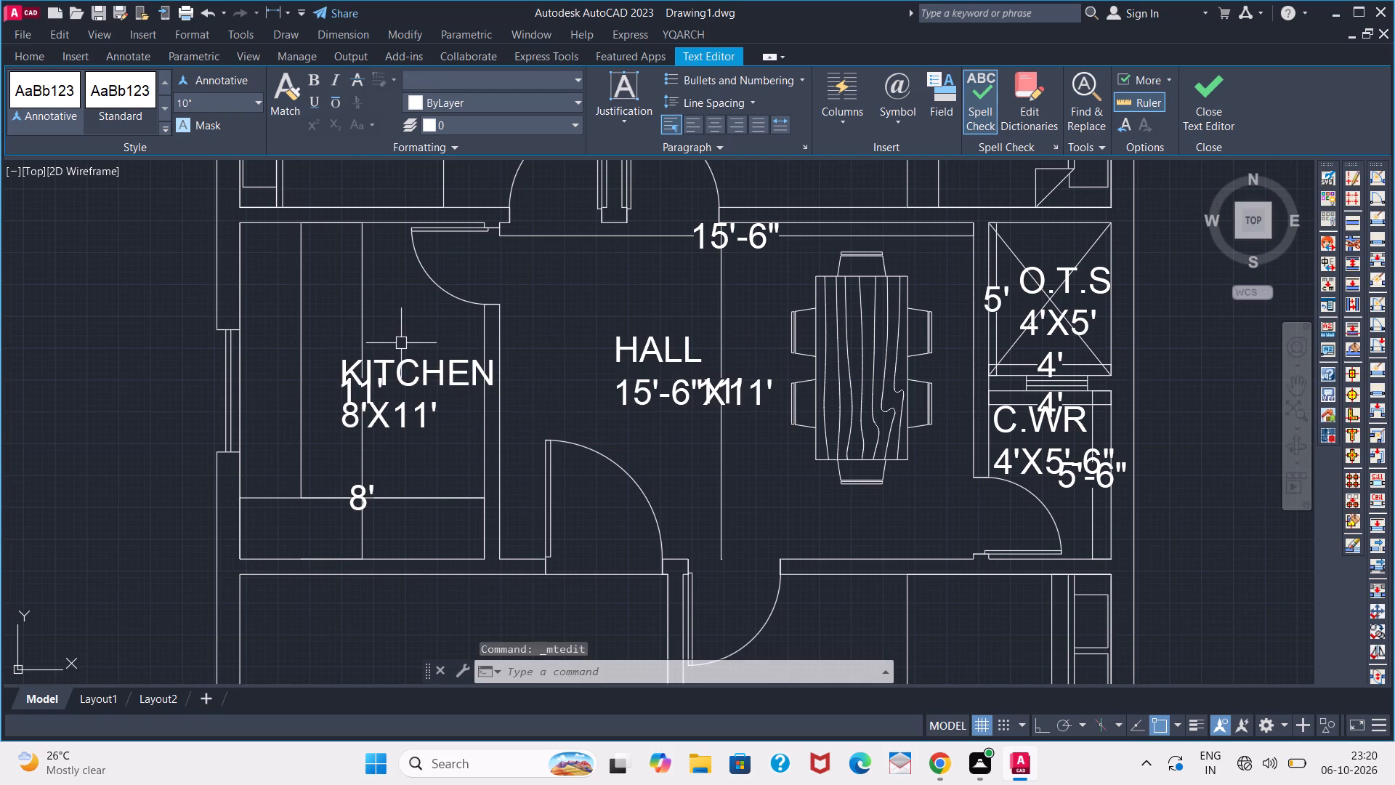
Move the KITCHEN label slightly up and toward the kitchen's window wall, clear of the opposite wall.
click(397, 401)
click(339, 359)
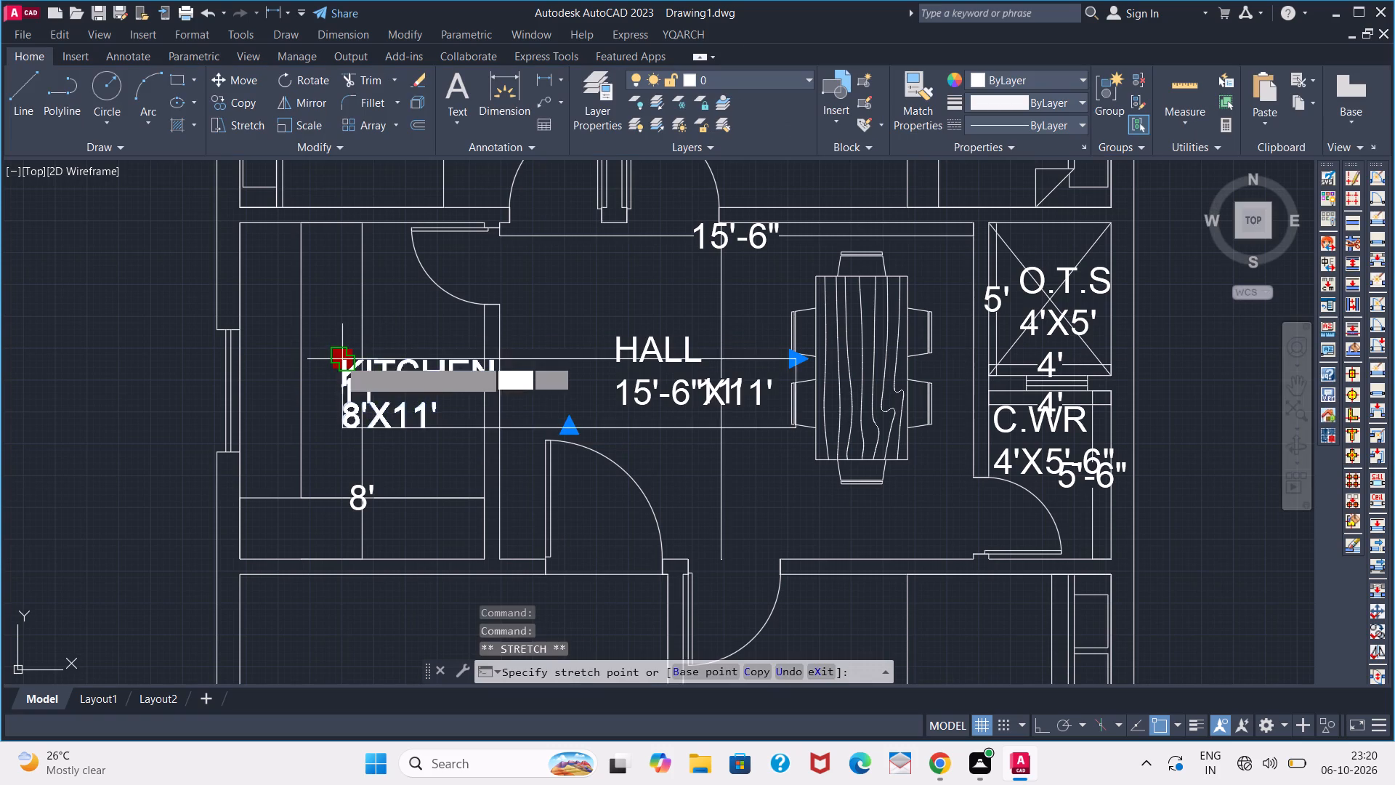
click(312, 345)
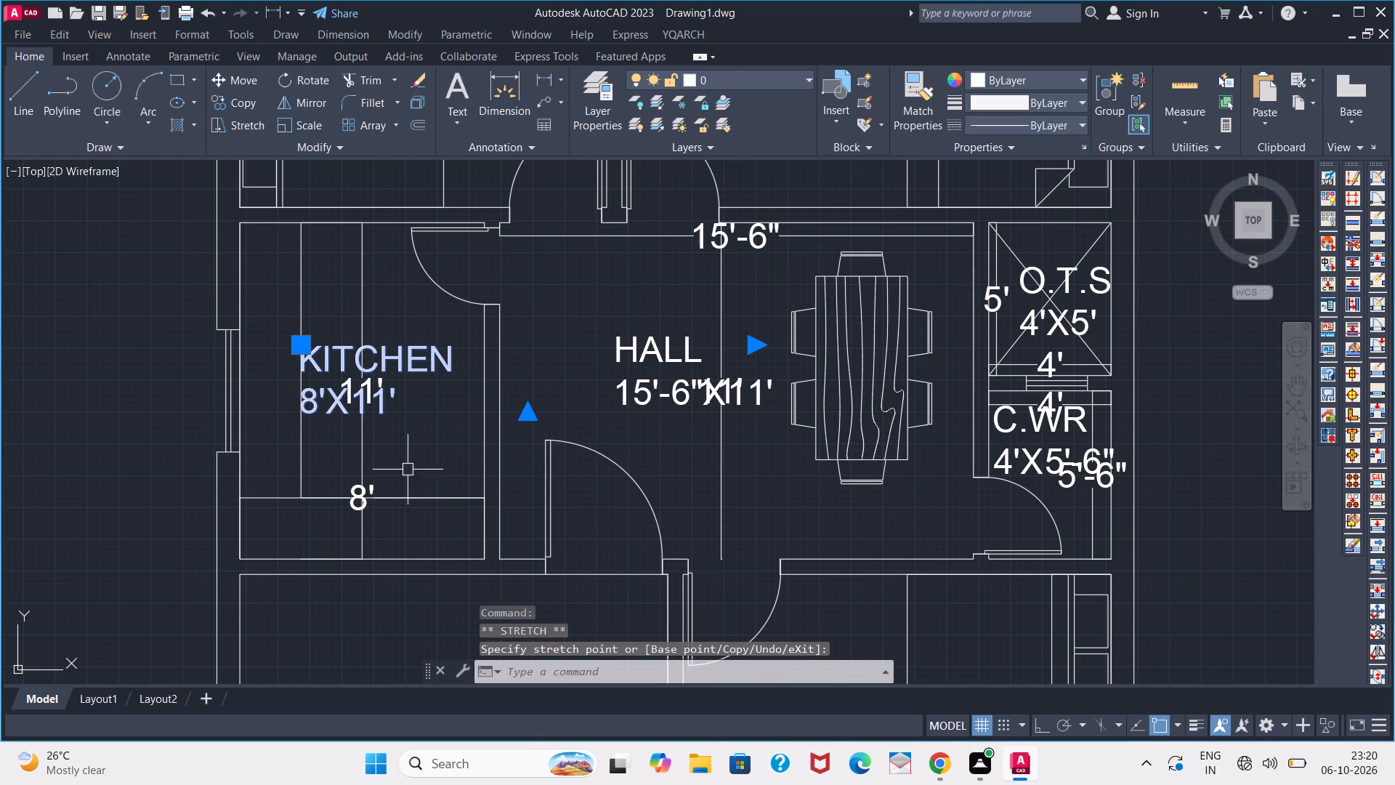
Replace the first line of the WR label in the 14' by 14' room south of the hall with BEDROOM2.
scroll(426, 581, down, 1)
middle_drag(401, 524, 283, 136)
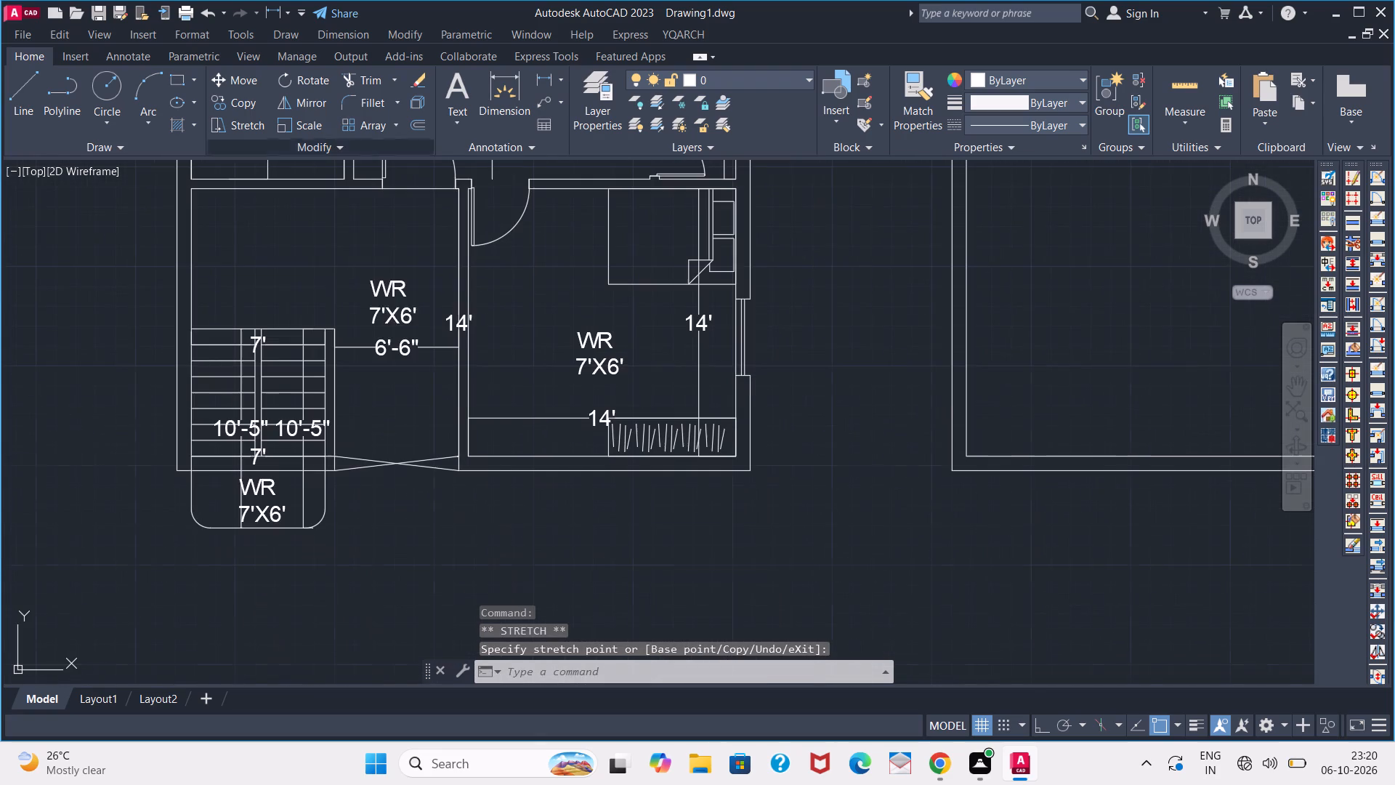
triple_click(591, 334)
key(Escape)
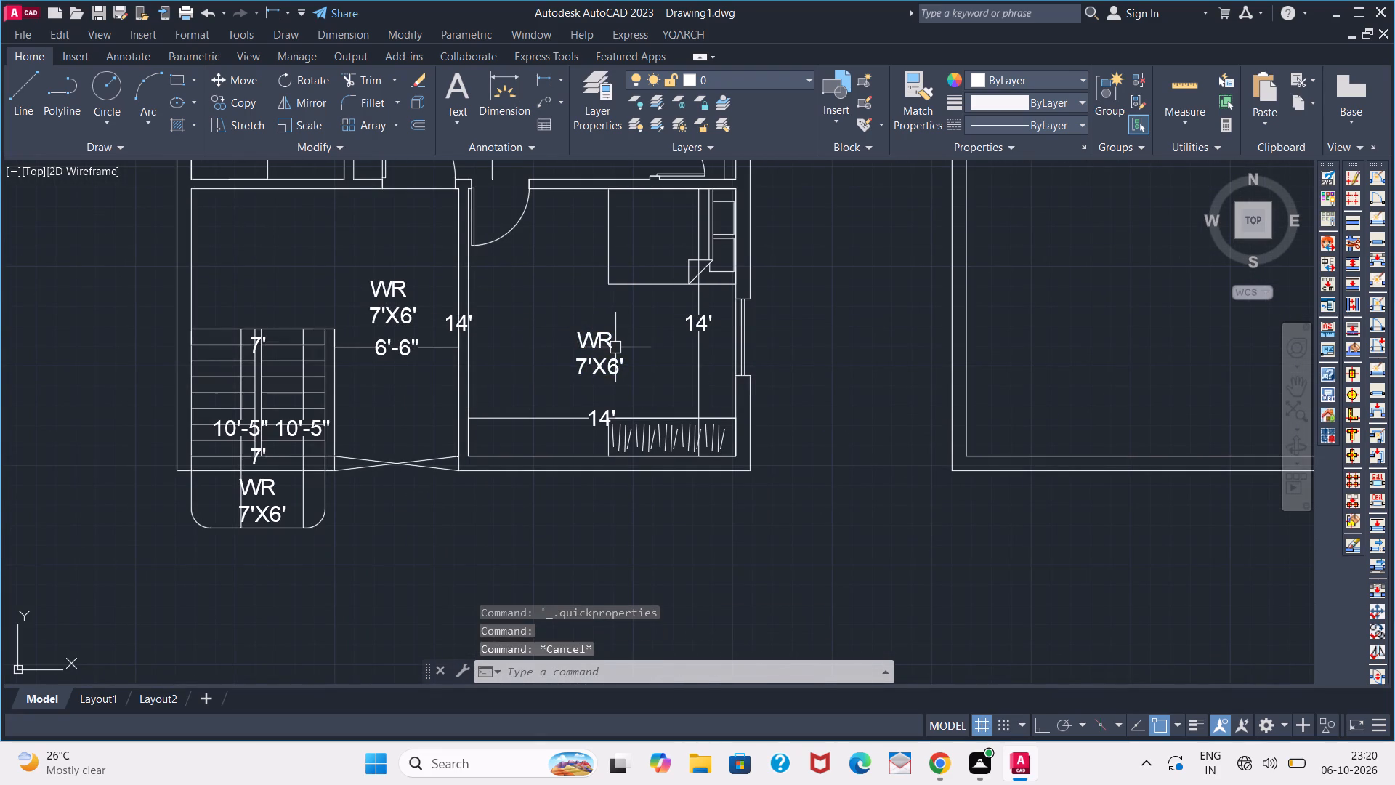
click(601, 343)
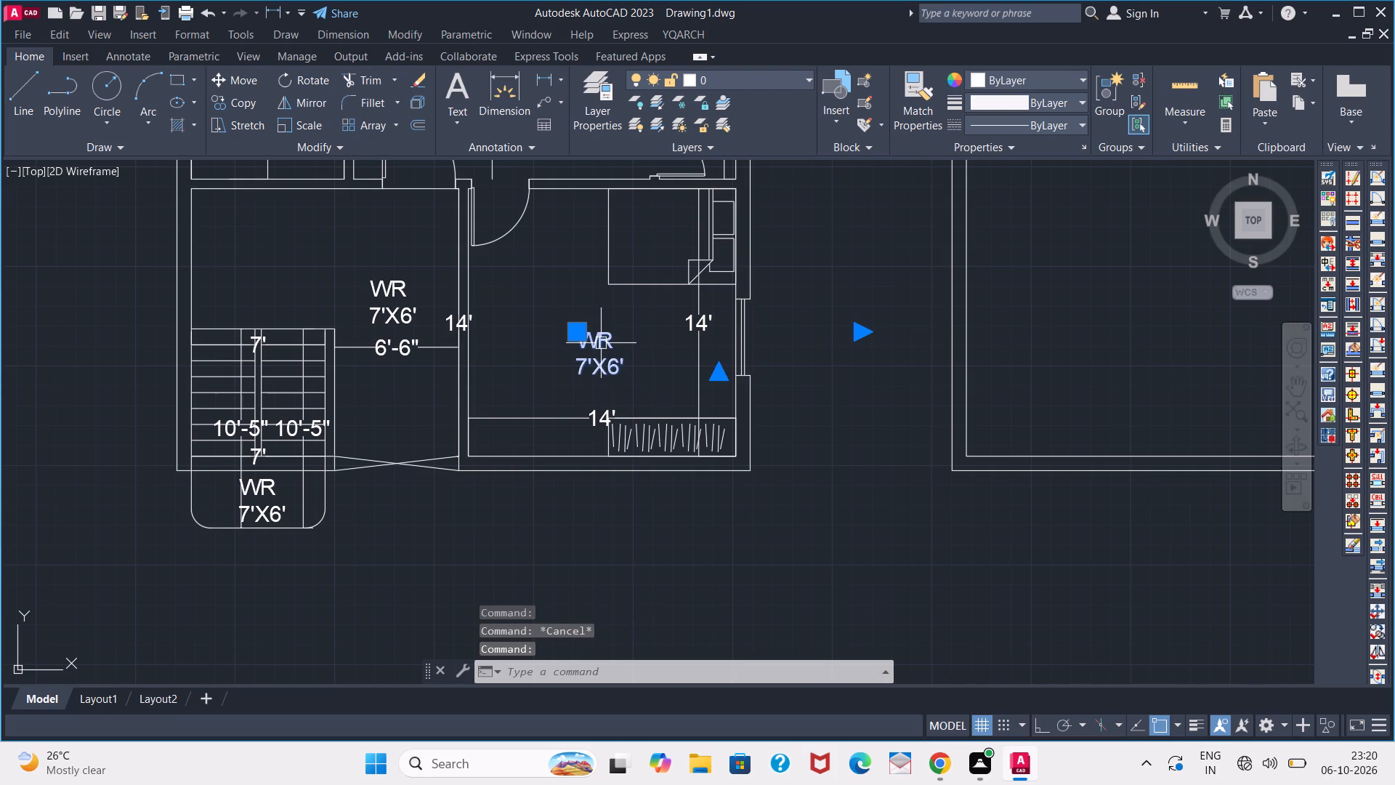
double_click(601, 341)
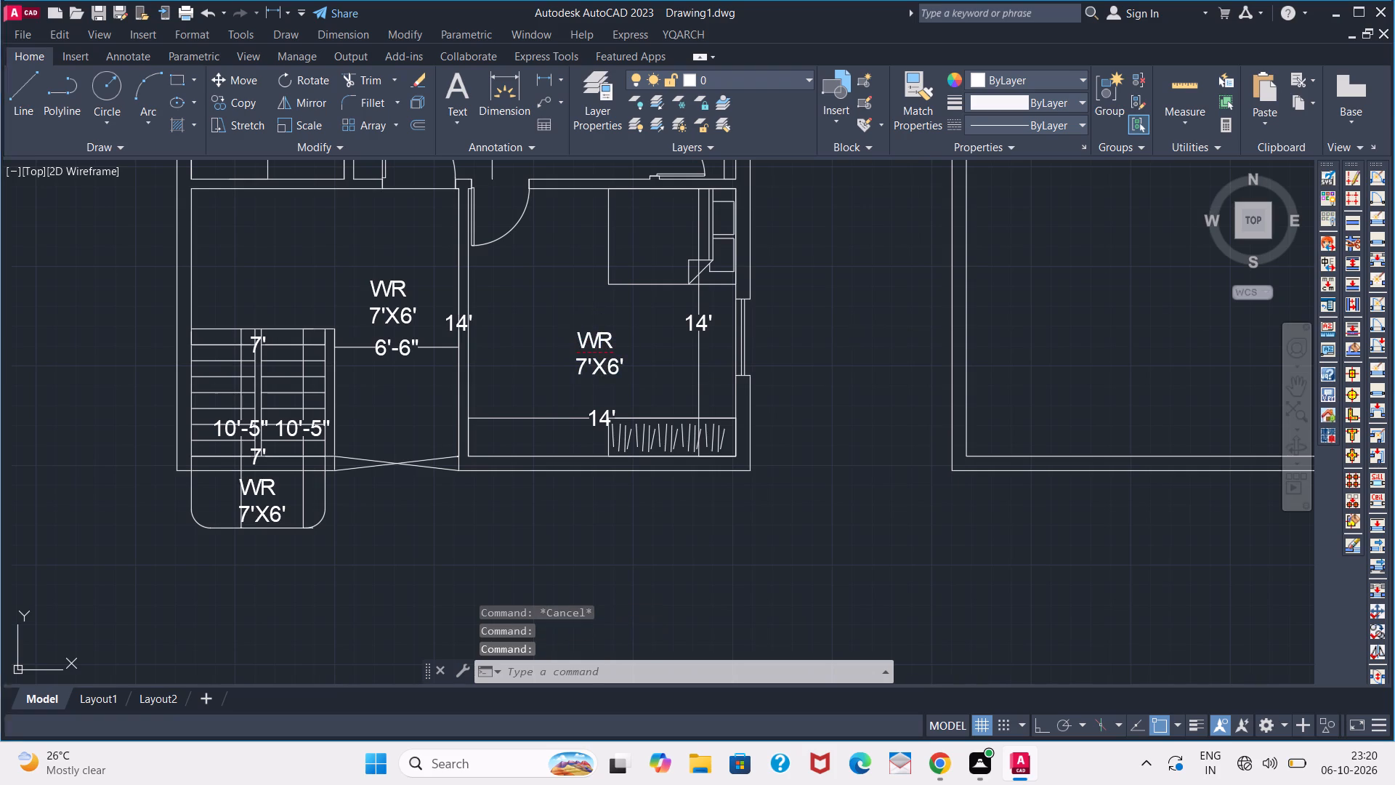
click(623, 340)
key(BackSpace)
key(BackSpace)
key(BackSpace)
key(BackSpace)
key(BackSpace)
key(BackSpace)
key(BackSpace)
key(BackSpace)
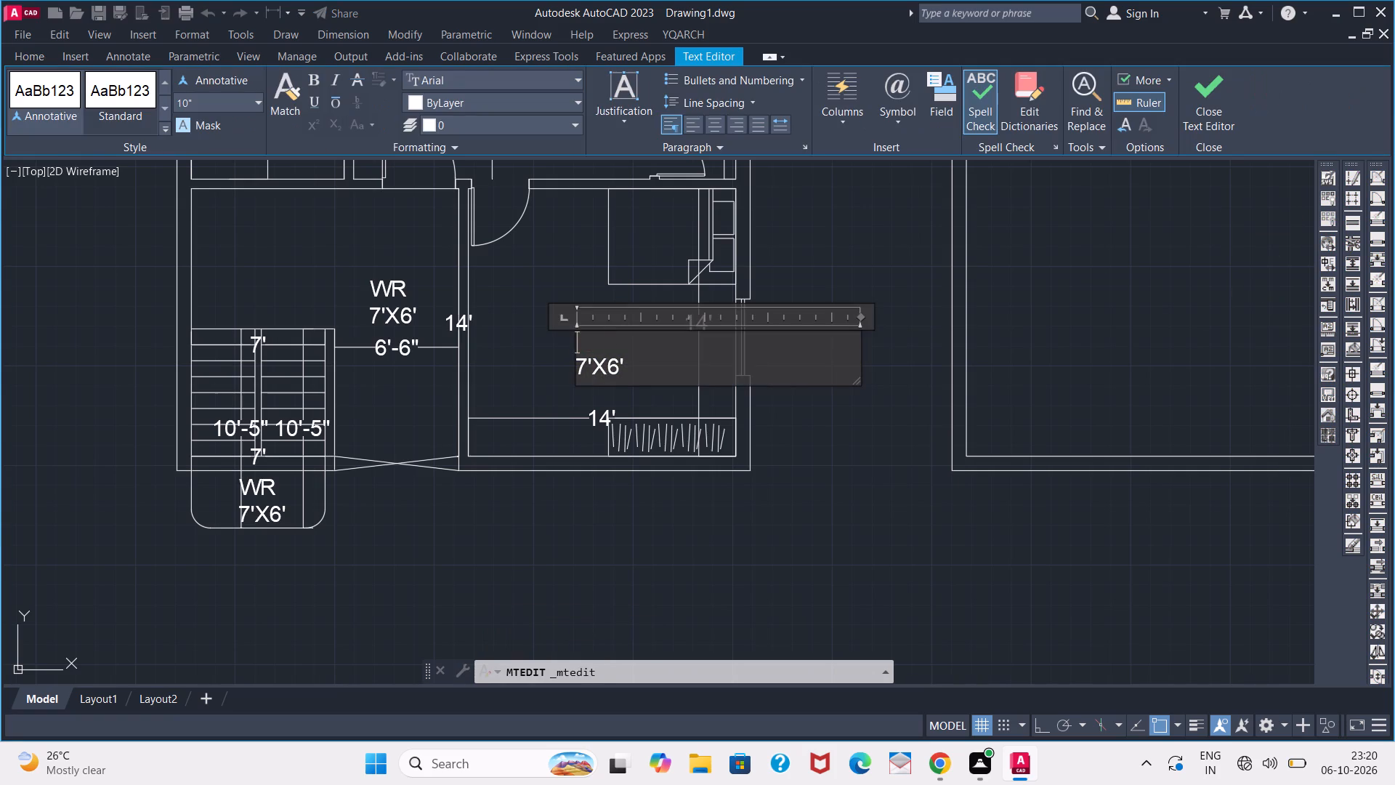
text(BEDROOM2)
Replace the size line of the BEDROOM2 label with 14'X14' and finish editing the text.
click(650, 379)
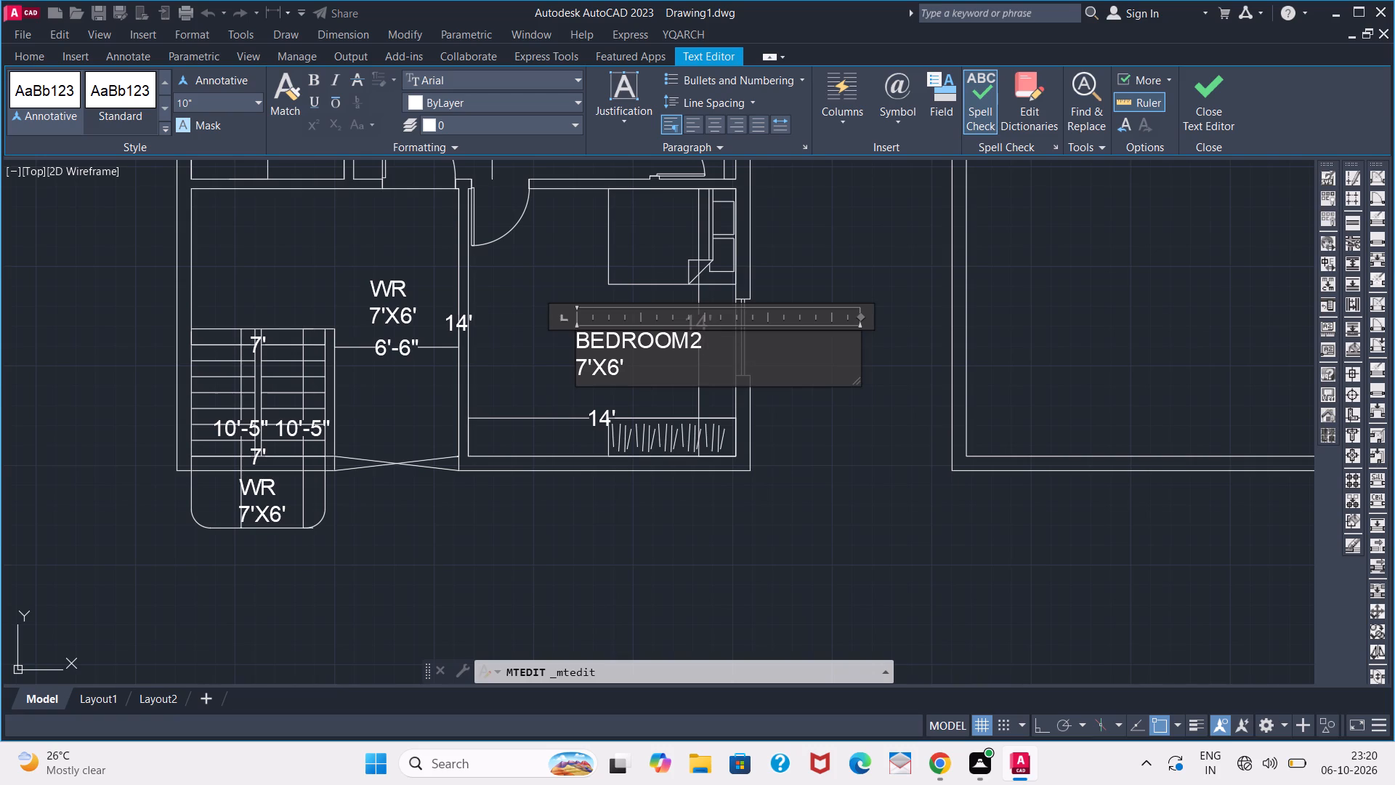
key(BackSpace)
key(BackSpace)
key(BackSpace)
key(BackSpace)
key(BackSpace)
text(14')
text(X14')
click(470, 275)
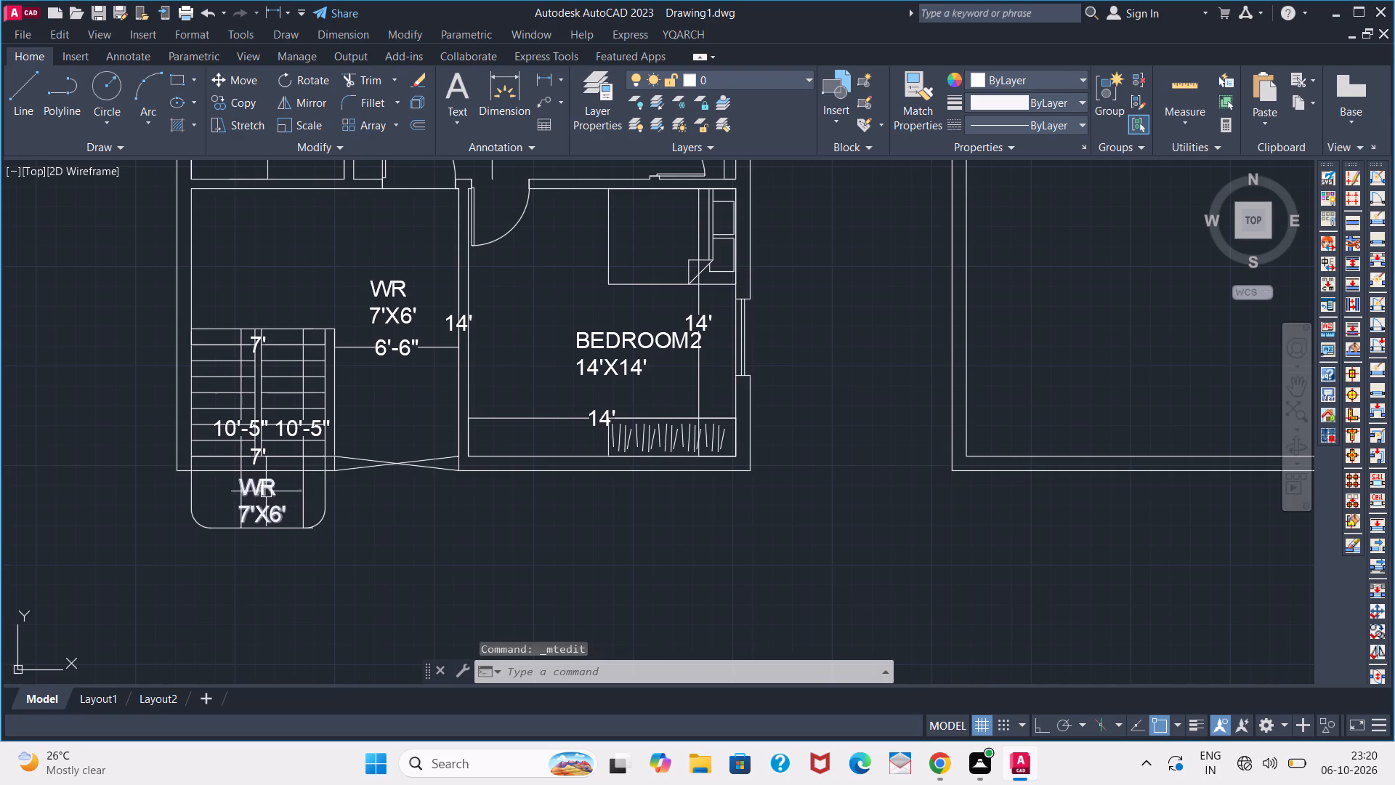
Replace the first line of the WR label in the open area beside the staircase with PARKING.
double_click(413, 291)
triple_click(392, 296)
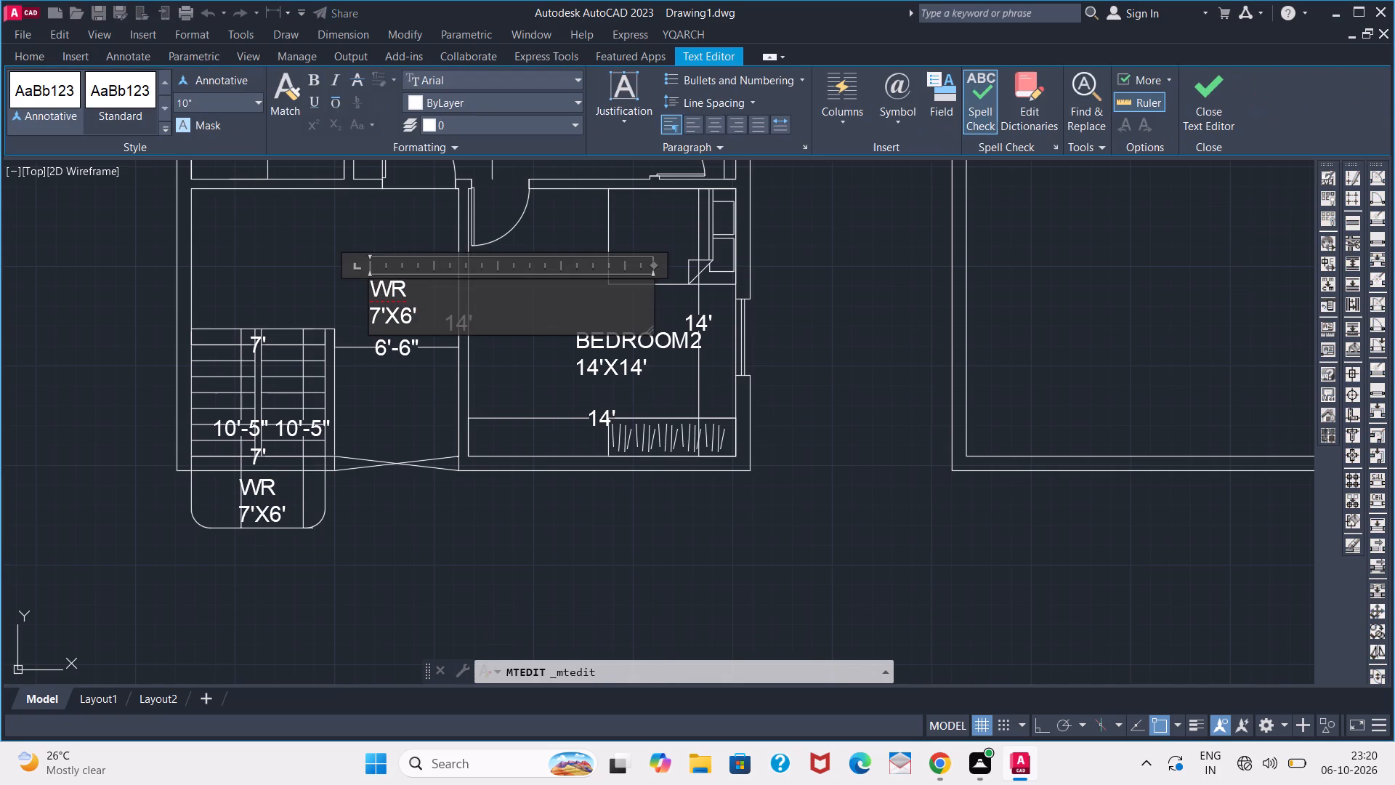
click(412, 290)
key(BackSpace)
key(BackSpace)
key(BackSpace)
text(PARKING)
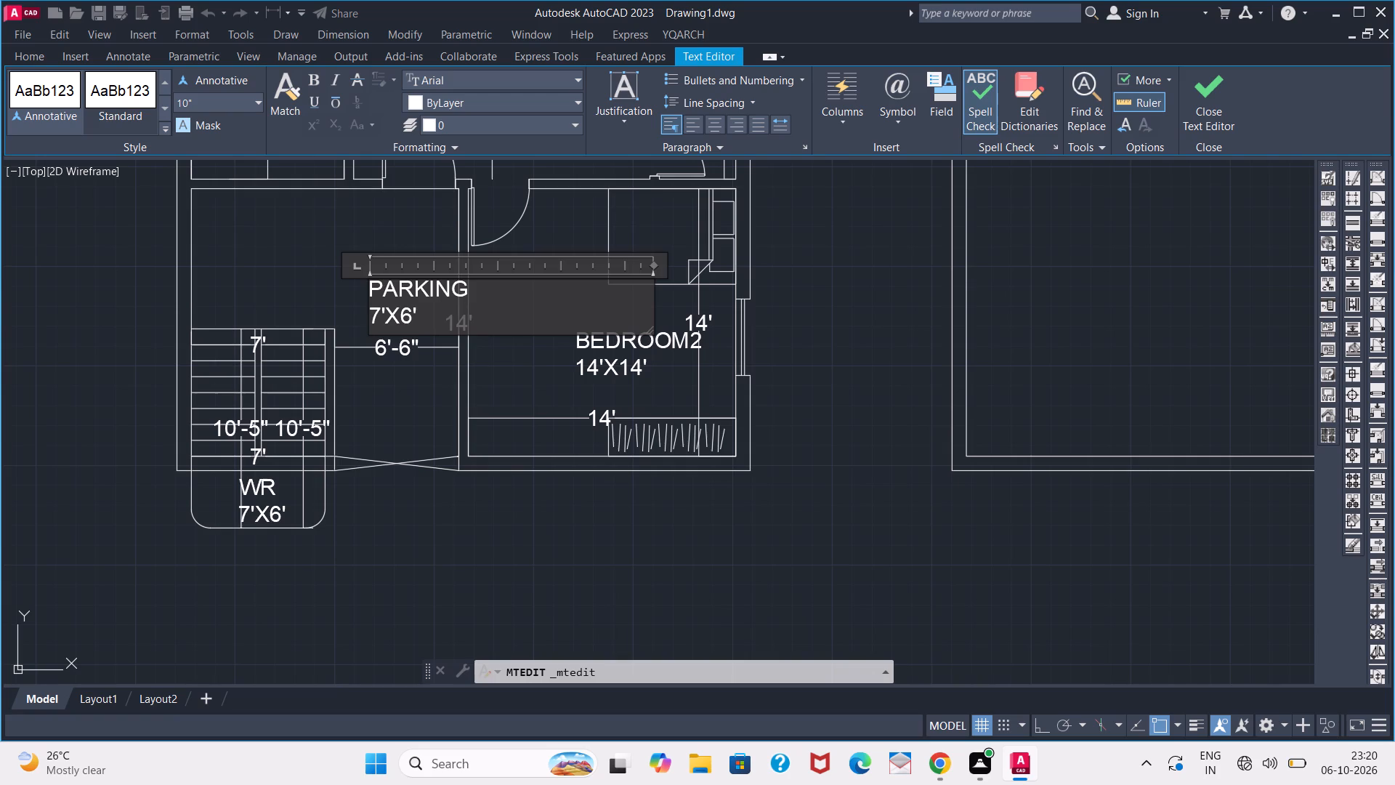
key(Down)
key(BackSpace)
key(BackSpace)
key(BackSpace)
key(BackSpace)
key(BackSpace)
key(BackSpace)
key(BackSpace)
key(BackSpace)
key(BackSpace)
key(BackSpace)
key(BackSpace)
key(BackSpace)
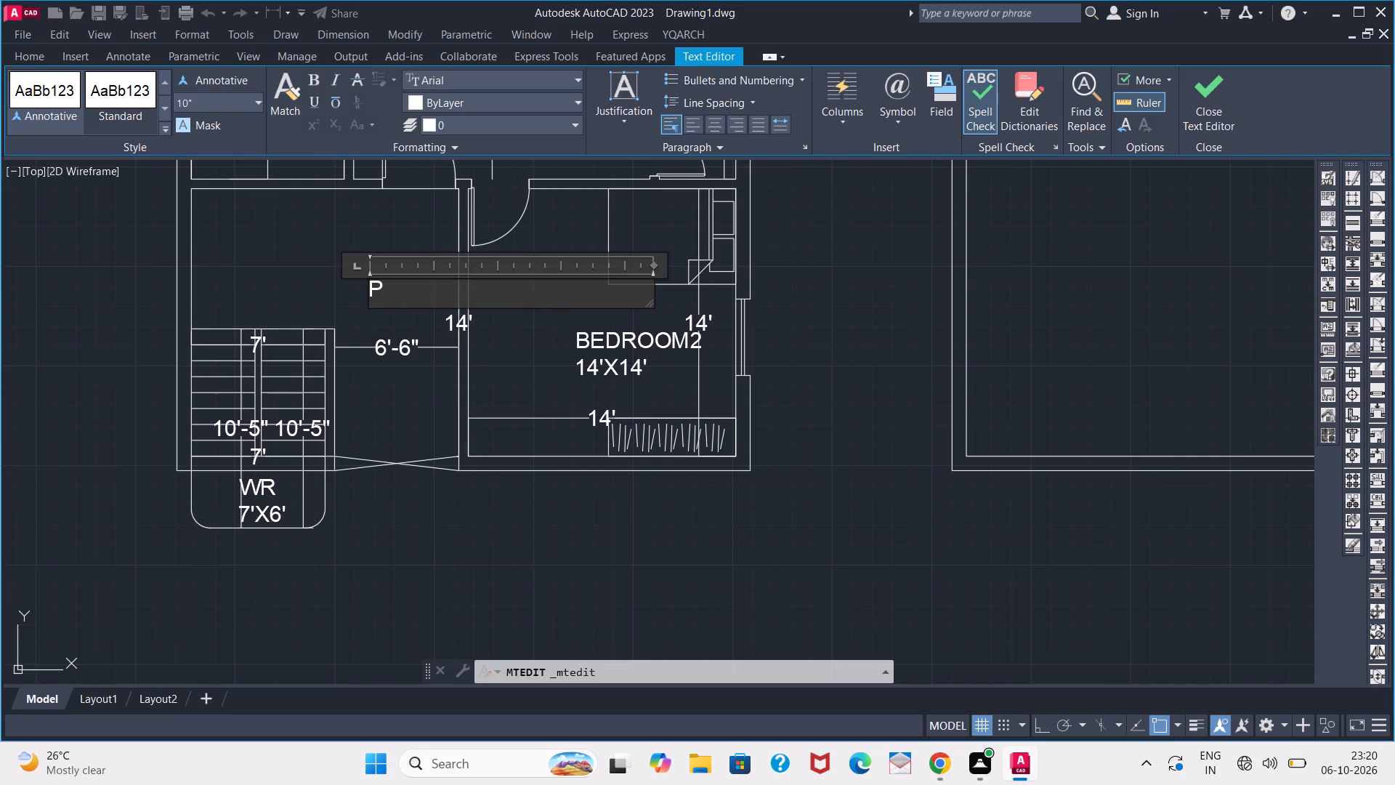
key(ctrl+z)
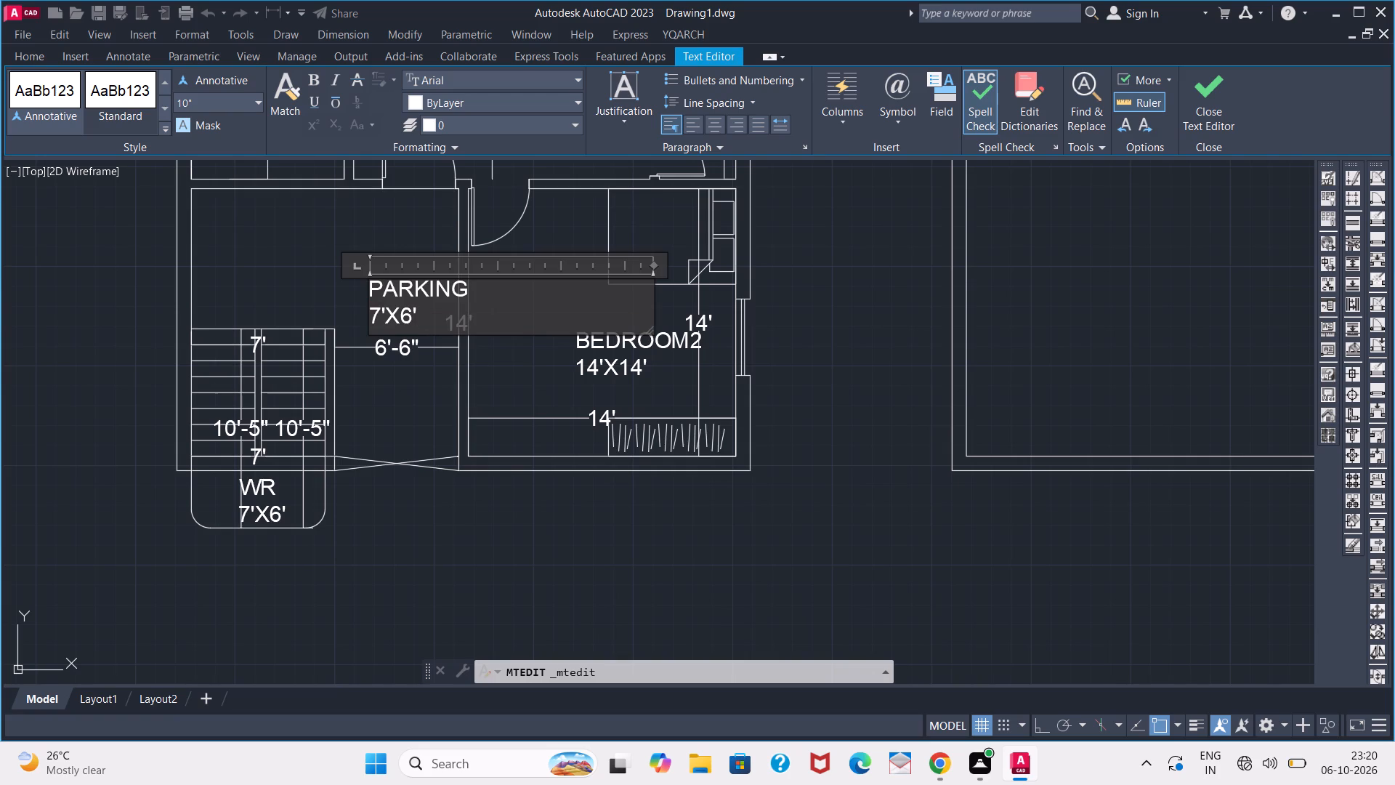
Replace the size line of the PARKING label with 6'-6"X14' and finish editing the text.
key(BackSpace)
key(BackSpace)
key(BackSpace)
key(BackSpace)
key(BackSpace)
text(6'-6")
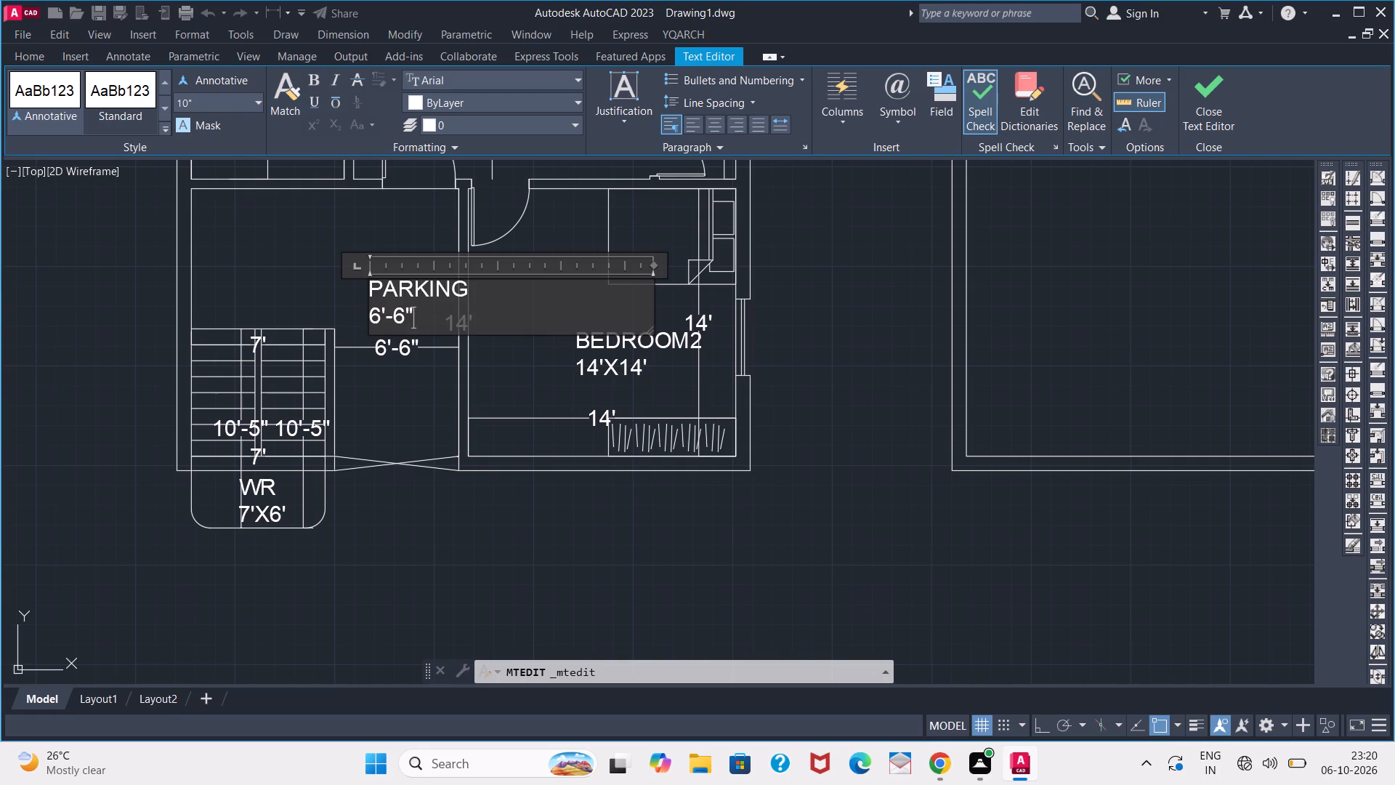
key(x)
text(14')
click(318, 259)
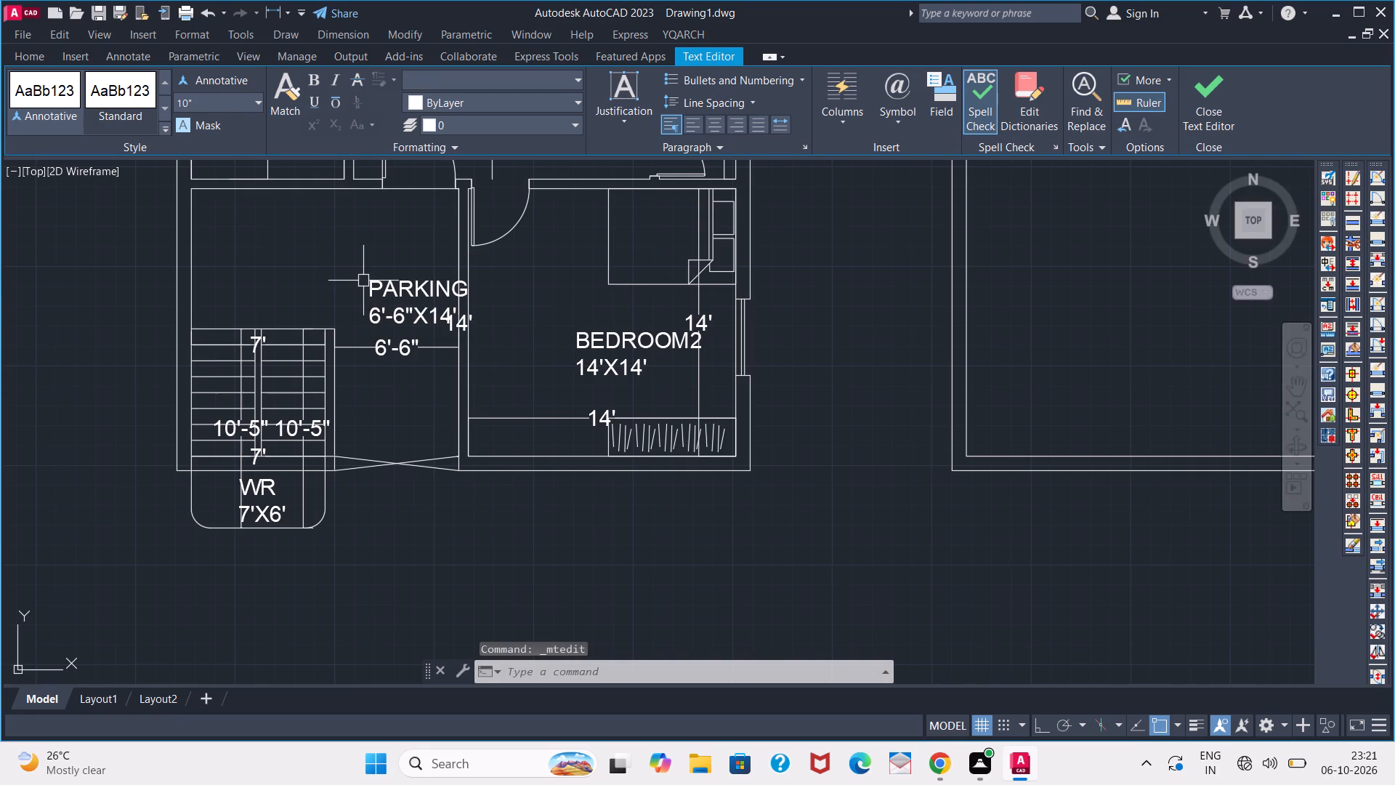
Move the PARKING label slightly west, clear of the bedroom wall and its 14' dimension.
click(445, 314)
click(370, 283)
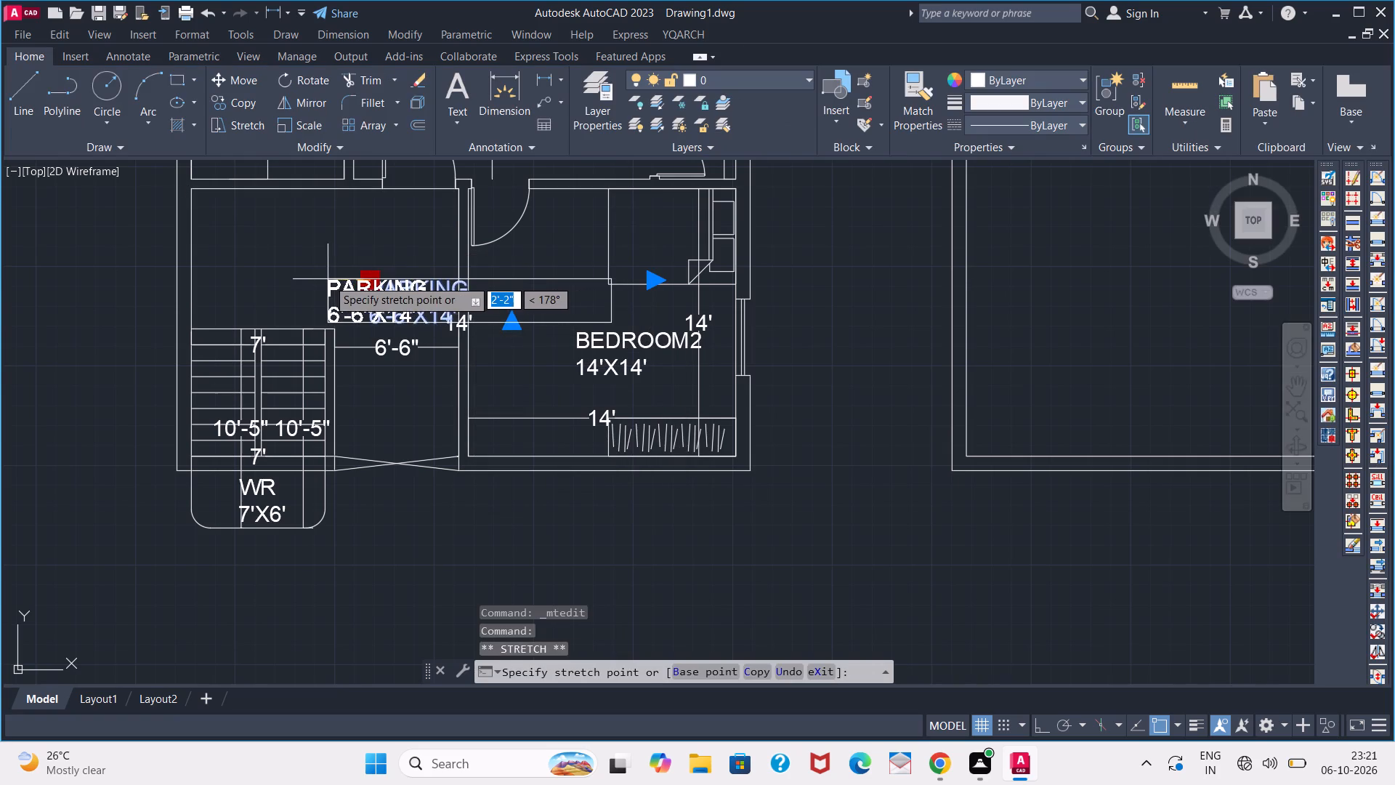
click(345, 280)
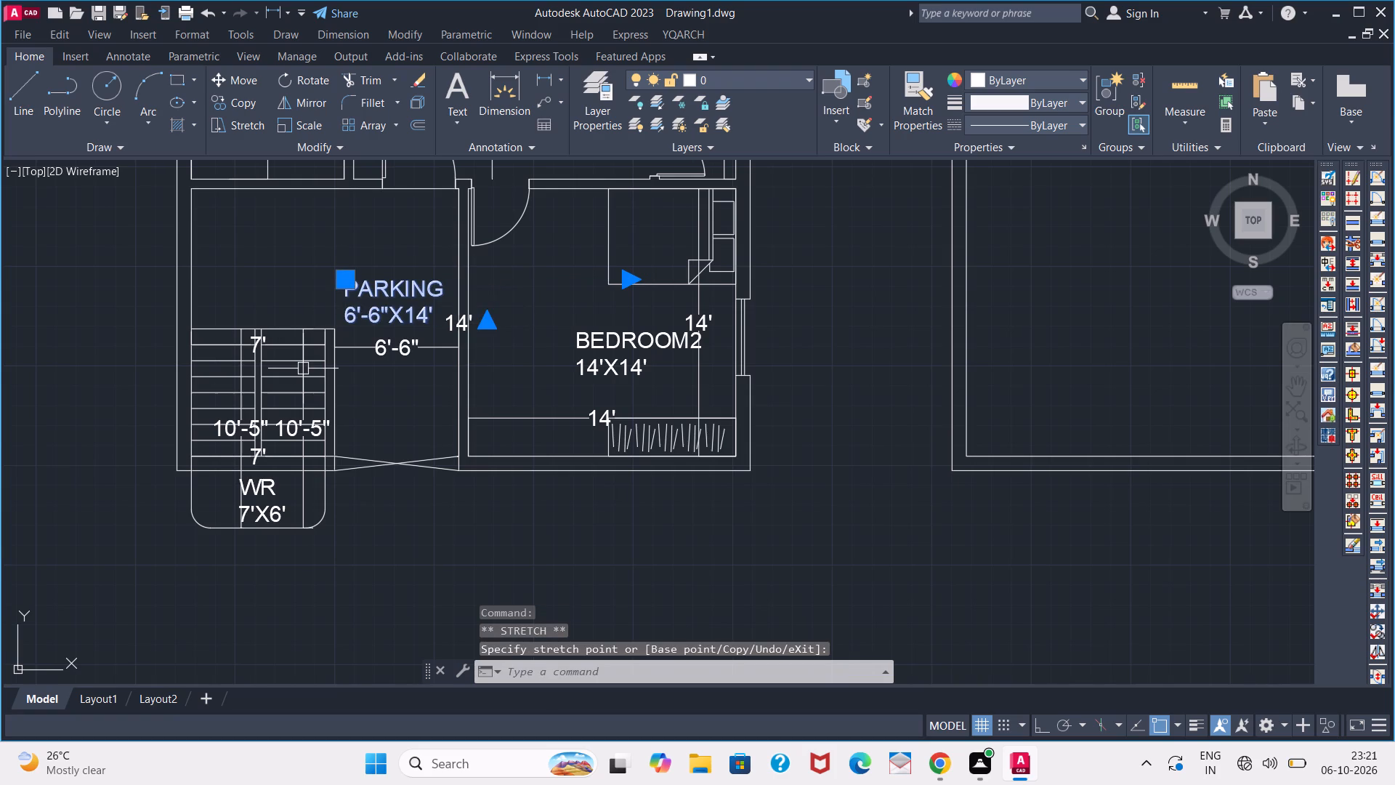
key(Escape)
Clear the WR label at the foot of the staircase and enter STAIRS as its first line, followed by a new line.
double_click(272, 507)
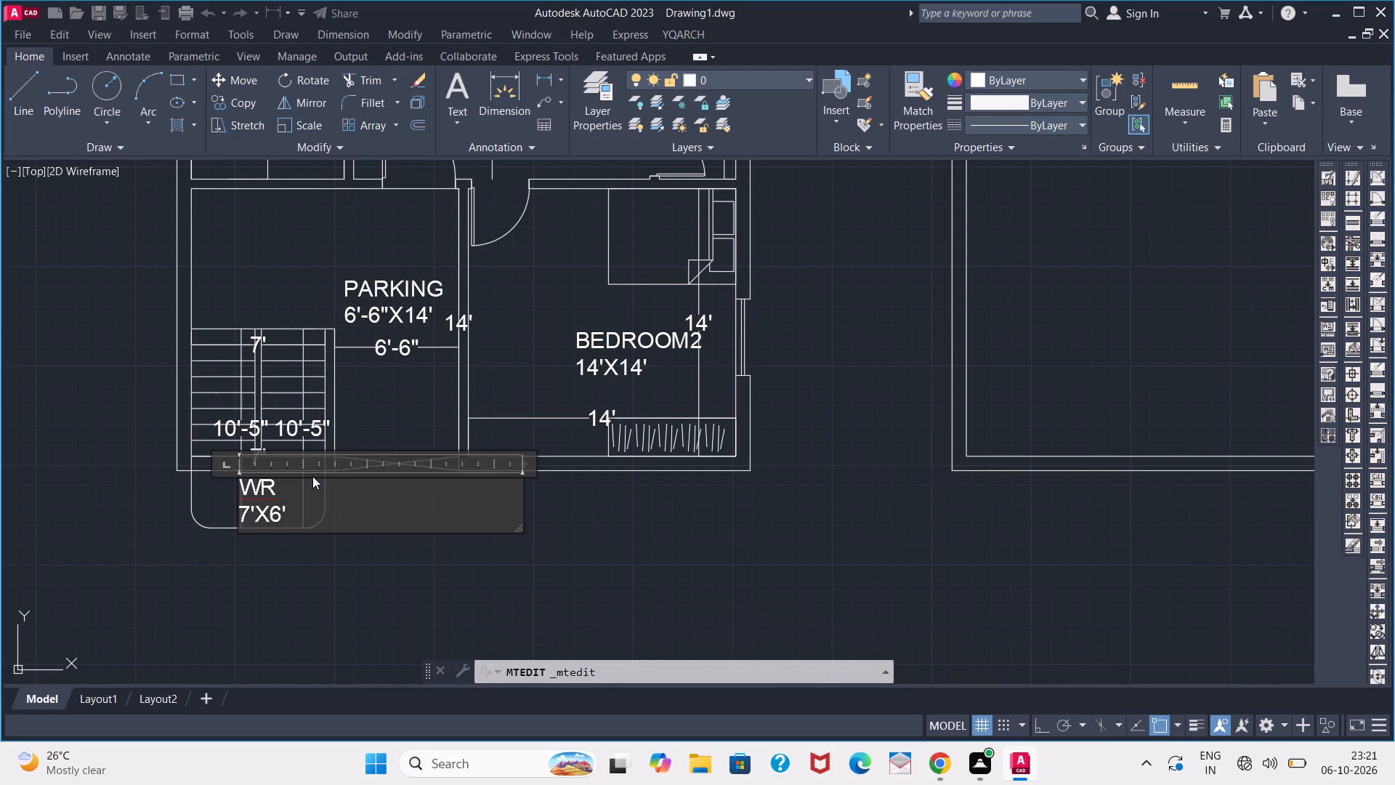
key(Right)
key(Right)
key(BackSpace)
key(BackSpace)
key(BackSpace)
key(BackSpace)
key(BackSpace)
key(BackSpace)
key(BackSpace)
key(BackSpace)
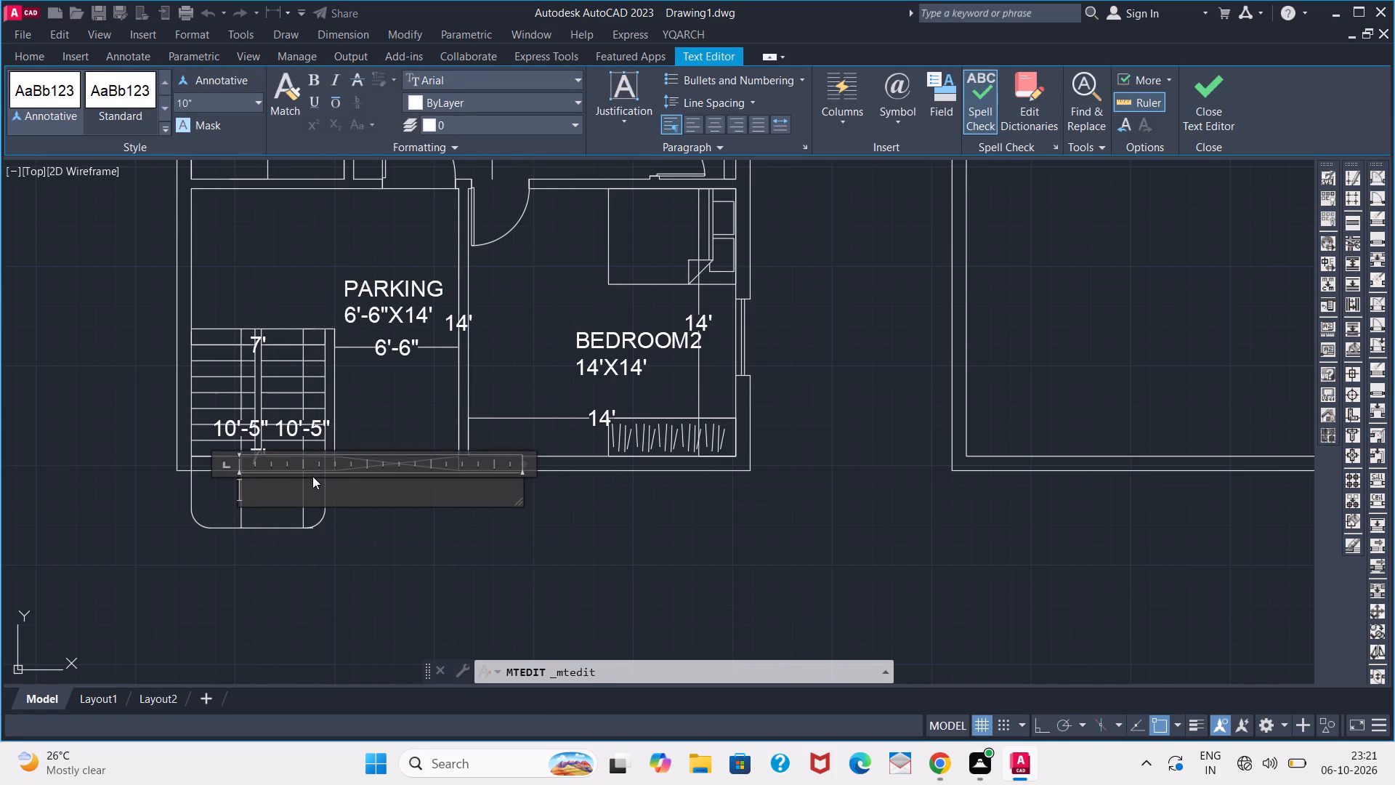
text(STAIRS)
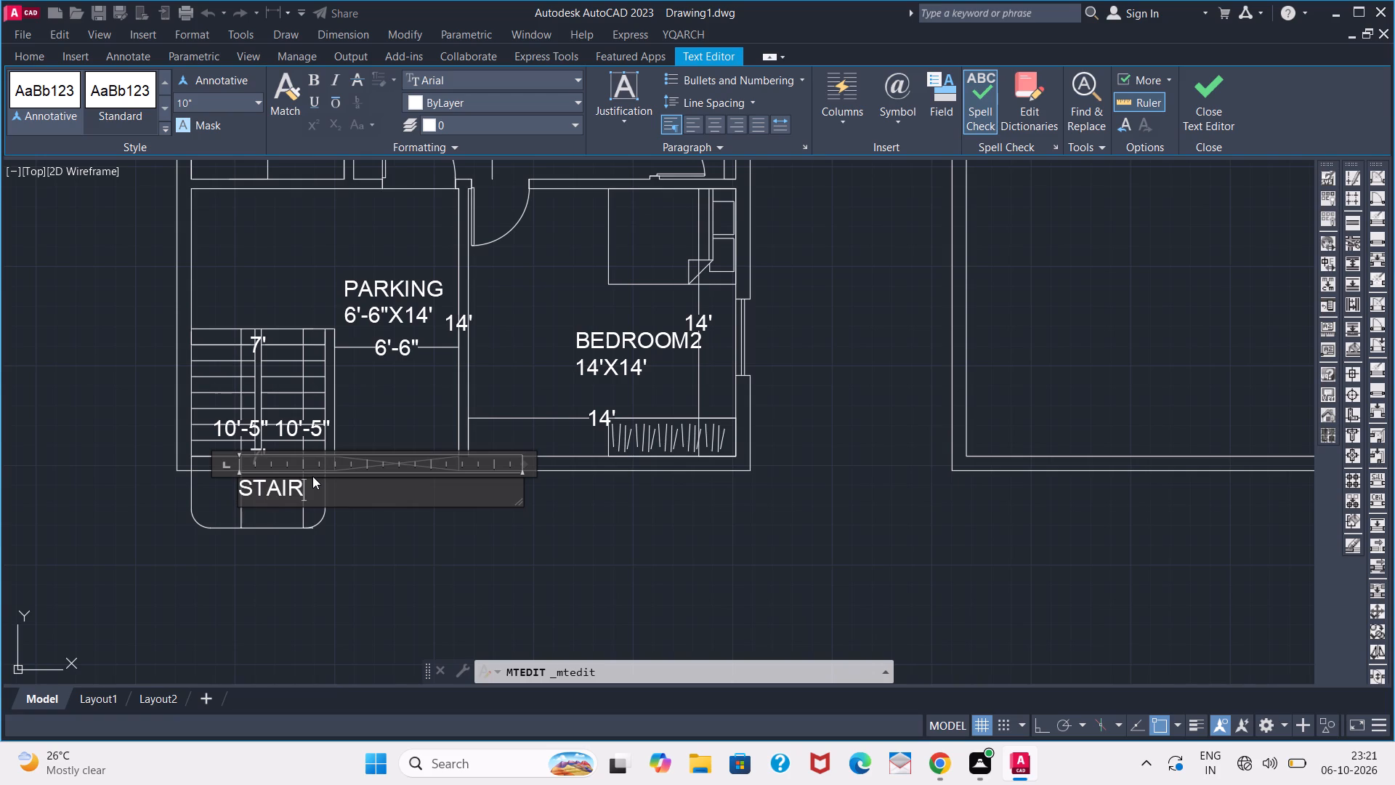
key(Return)
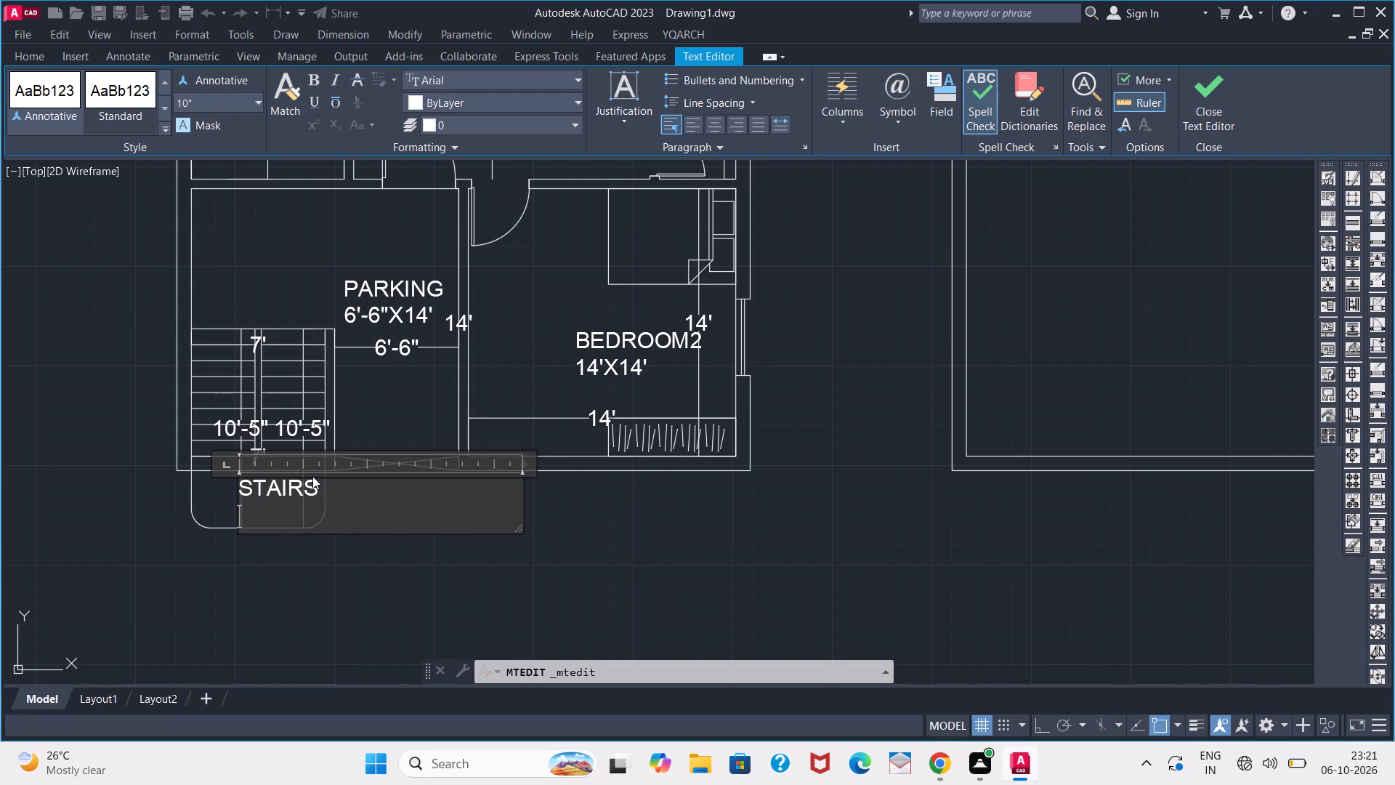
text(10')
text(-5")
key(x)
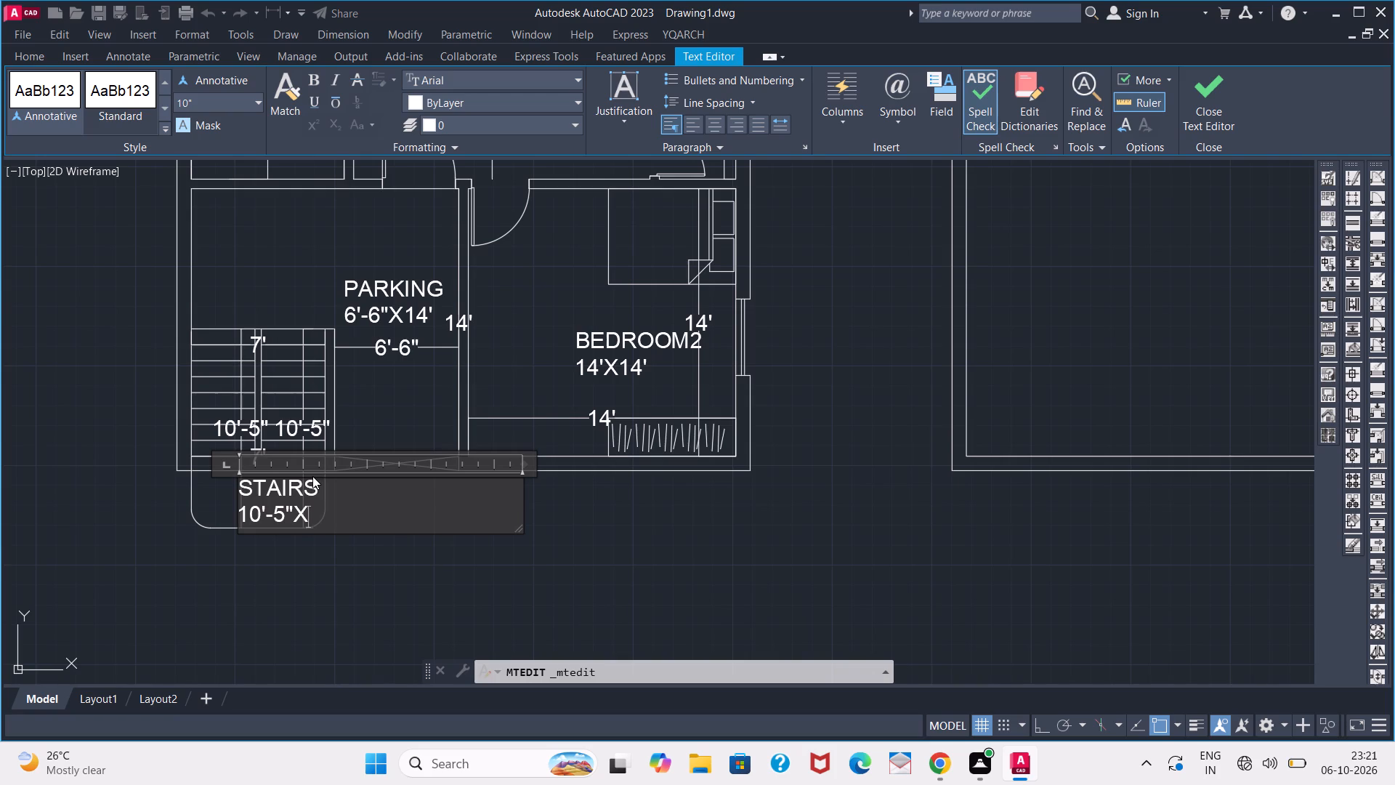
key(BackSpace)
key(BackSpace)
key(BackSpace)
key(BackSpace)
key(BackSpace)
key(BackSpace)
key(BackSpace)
Enter 7'X10'-5" as the size line of the STAIRS label and finish editing the text.
text(7')
key(x)
text(10)
text('-)
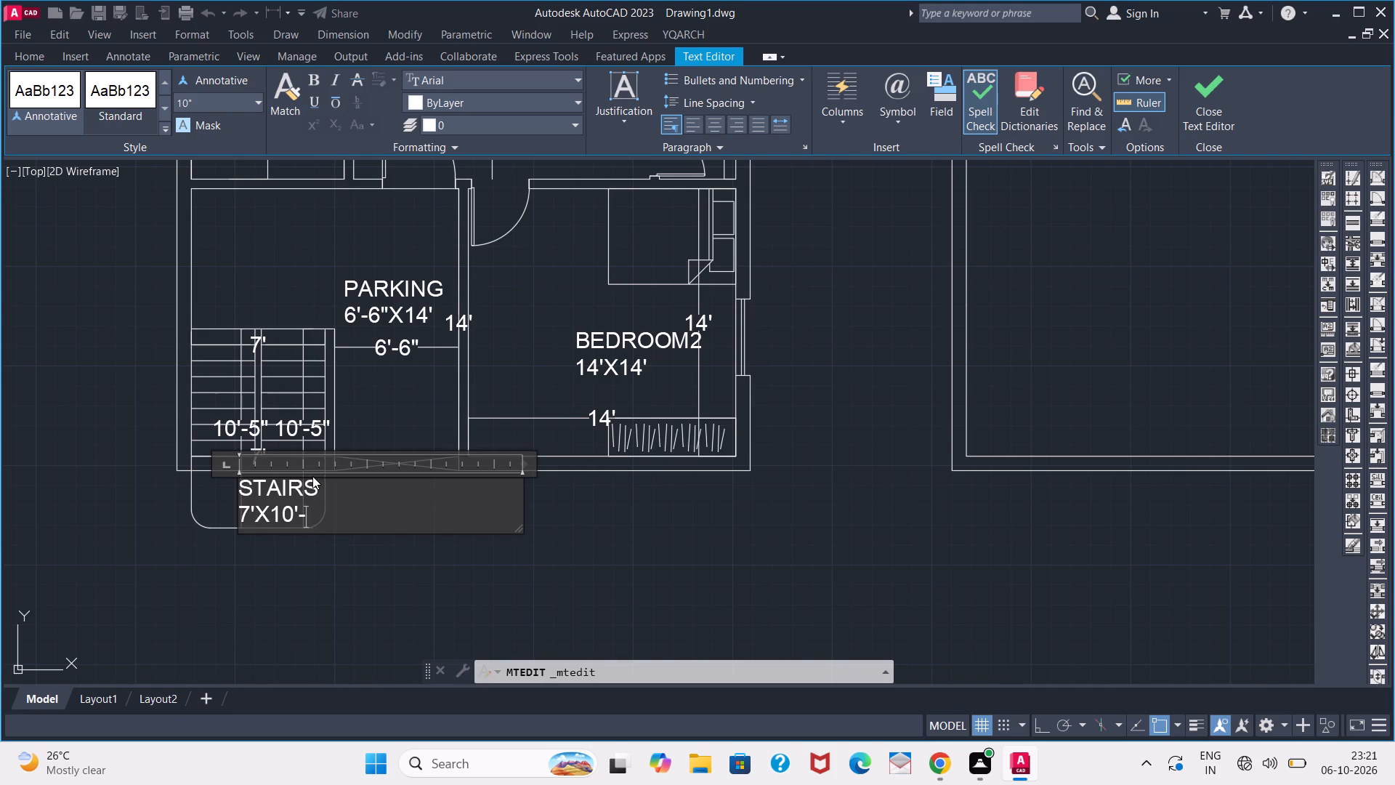
text(5")
click(298, 608)
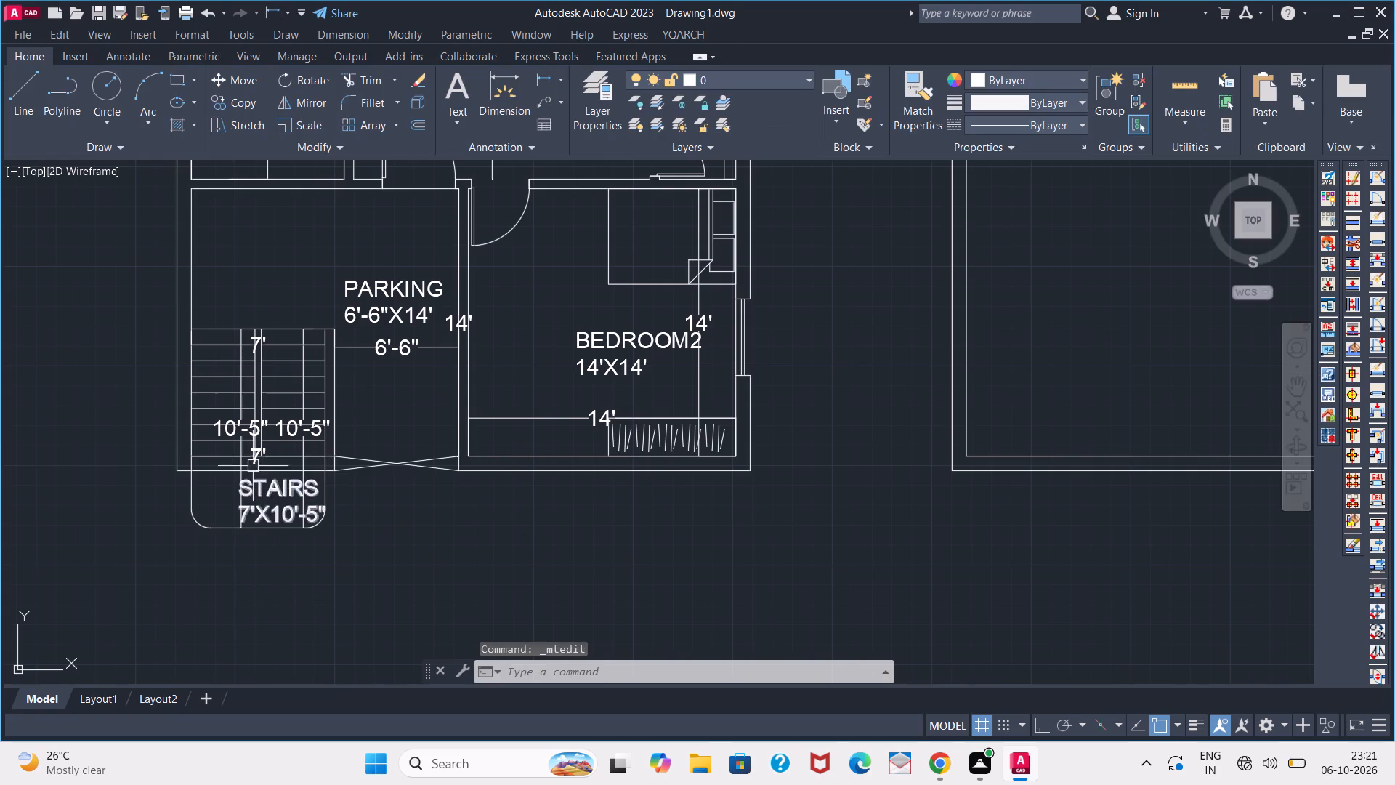
Move the STAIRS label slightly west and up so it sits within the rounded landing outline.
click(271, 492)
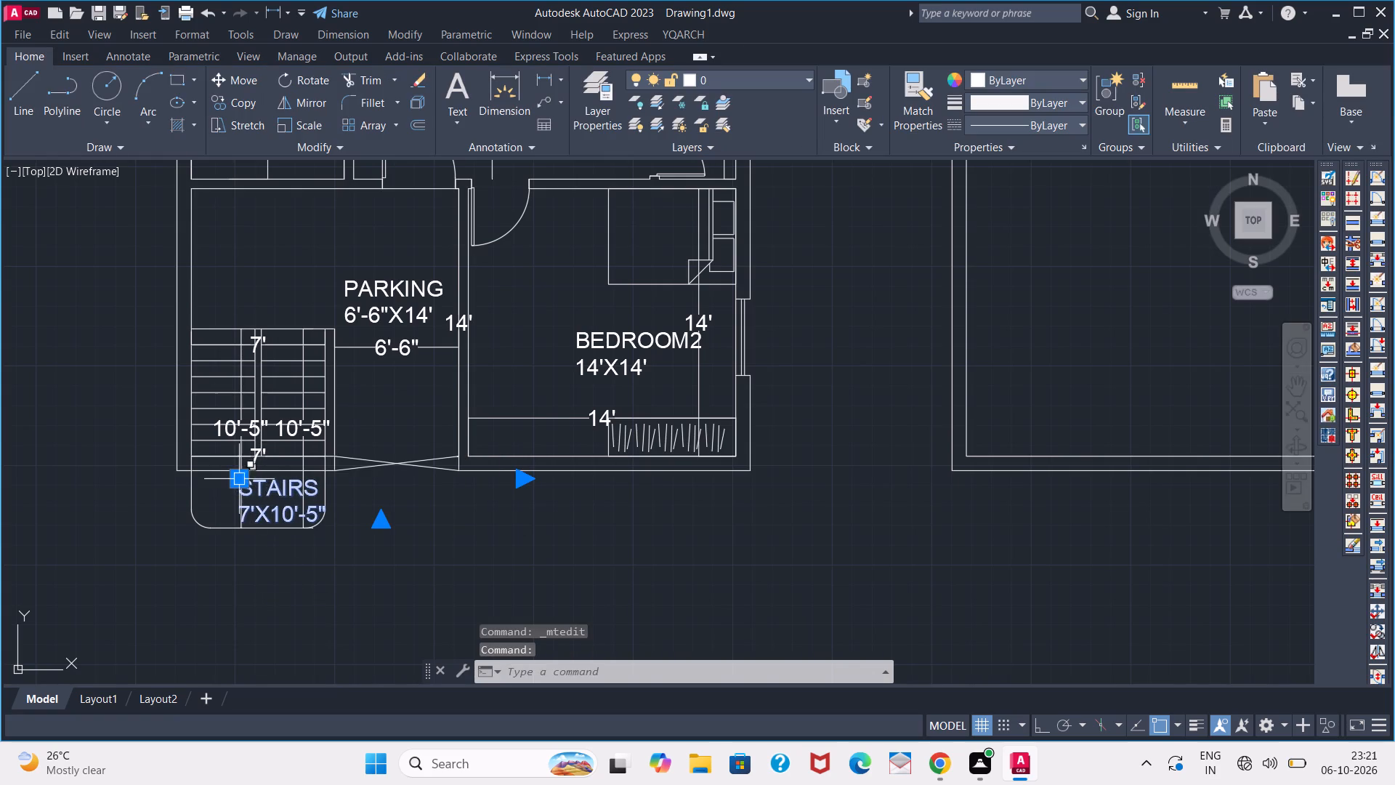
click(244, 488)
click(214, 478)
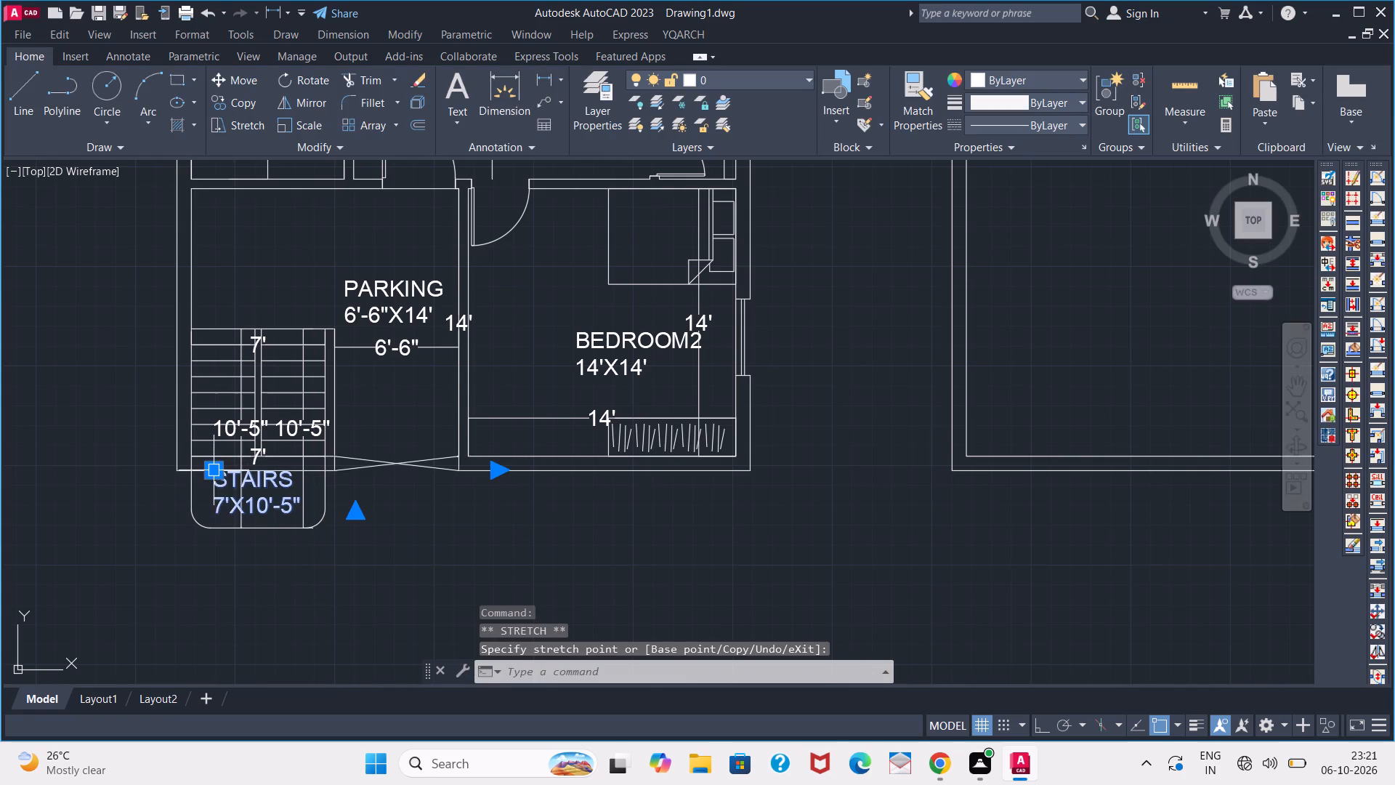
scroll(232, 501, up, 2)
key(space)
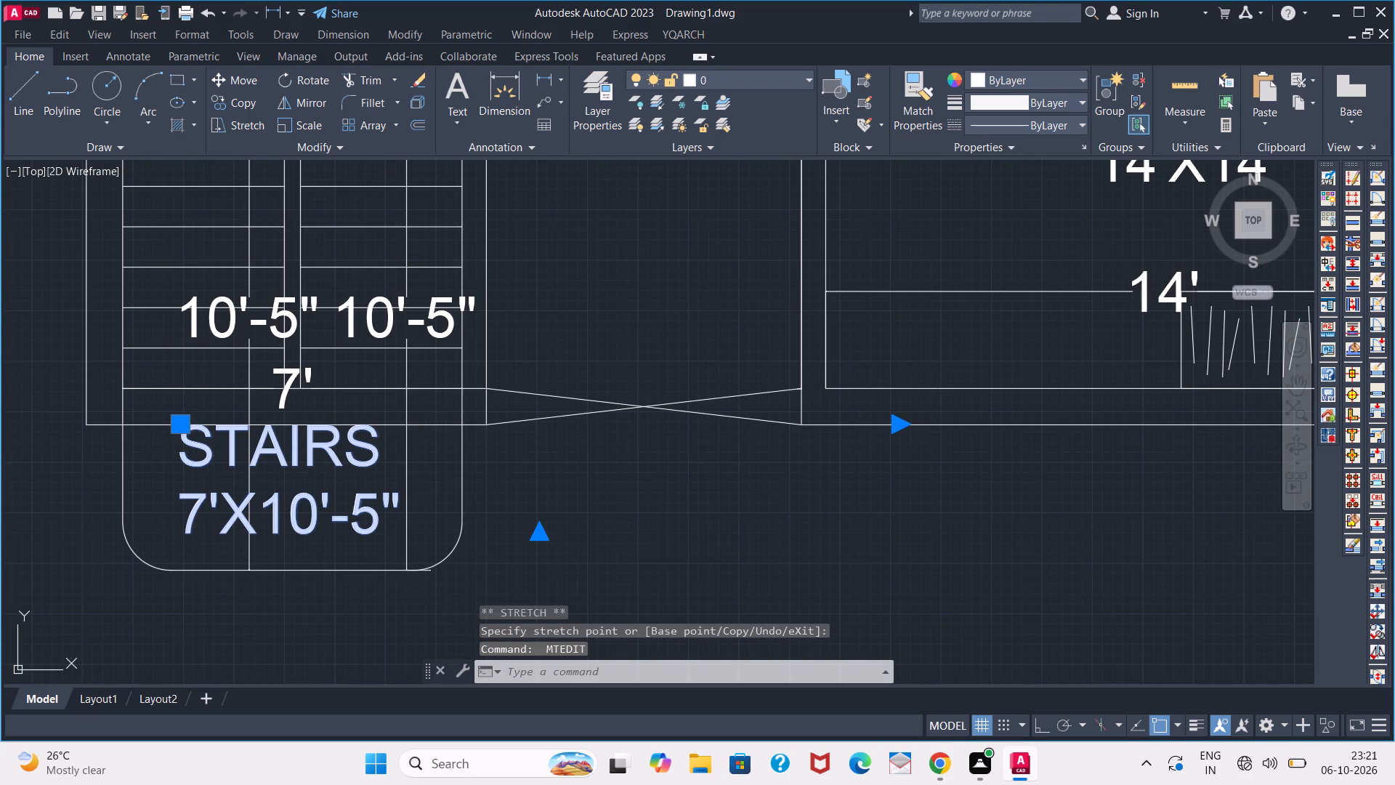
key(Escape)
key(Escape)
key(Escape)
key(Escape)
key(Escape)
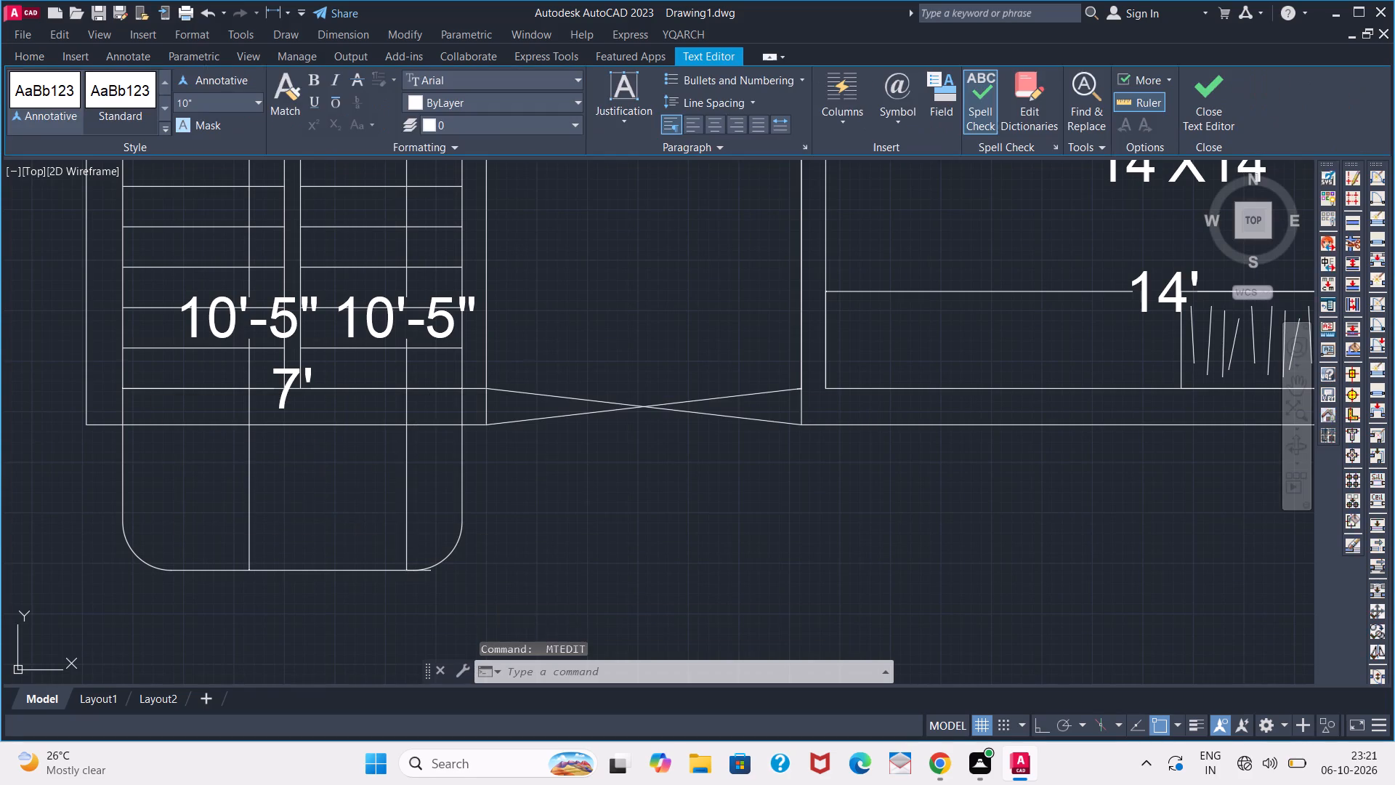
Finish the STAIRS label edit and erase the hall's 11' and 15'-6" dimensions.
scroll(574, 297, down, 4)
middle_drag(608, 281, 604, 287)
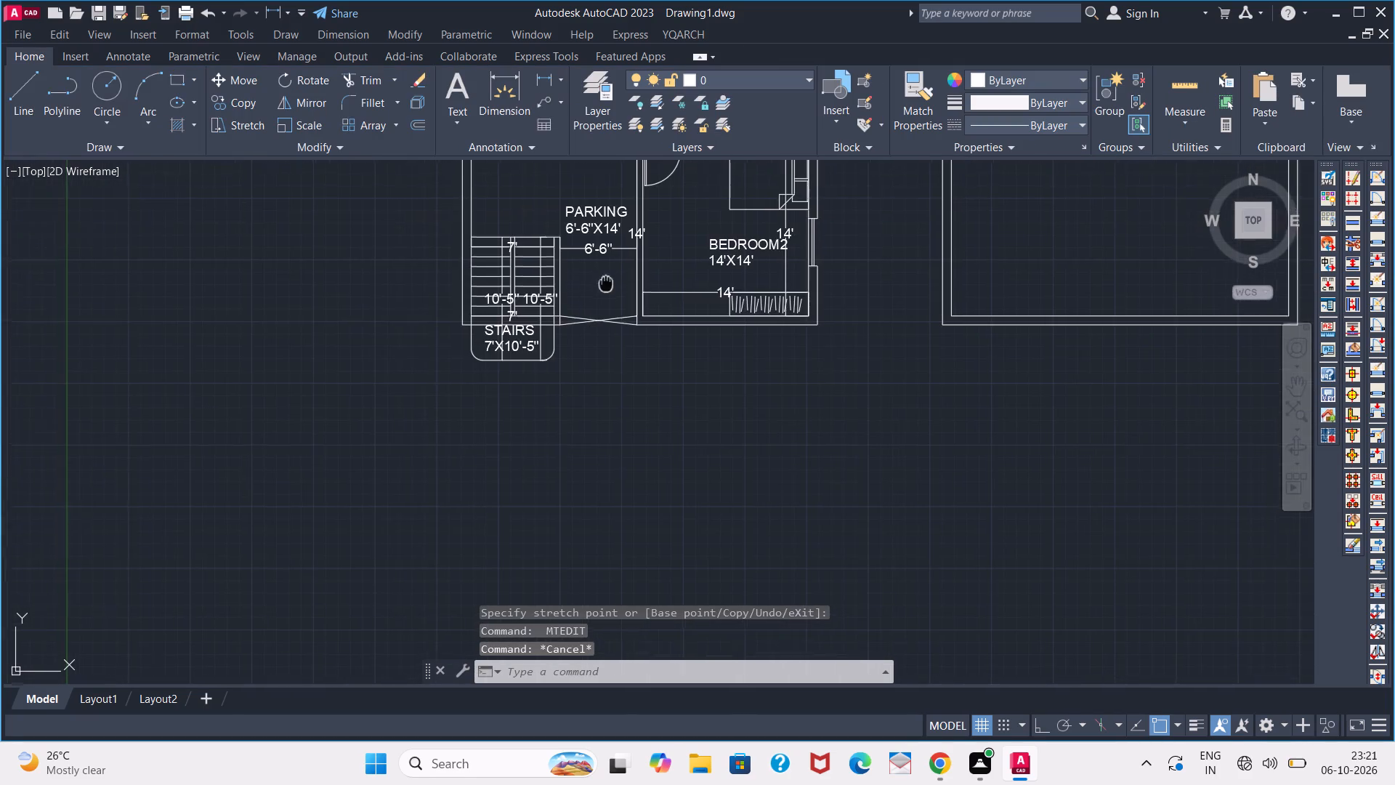
middle_drag(604, 287, 406, 485)
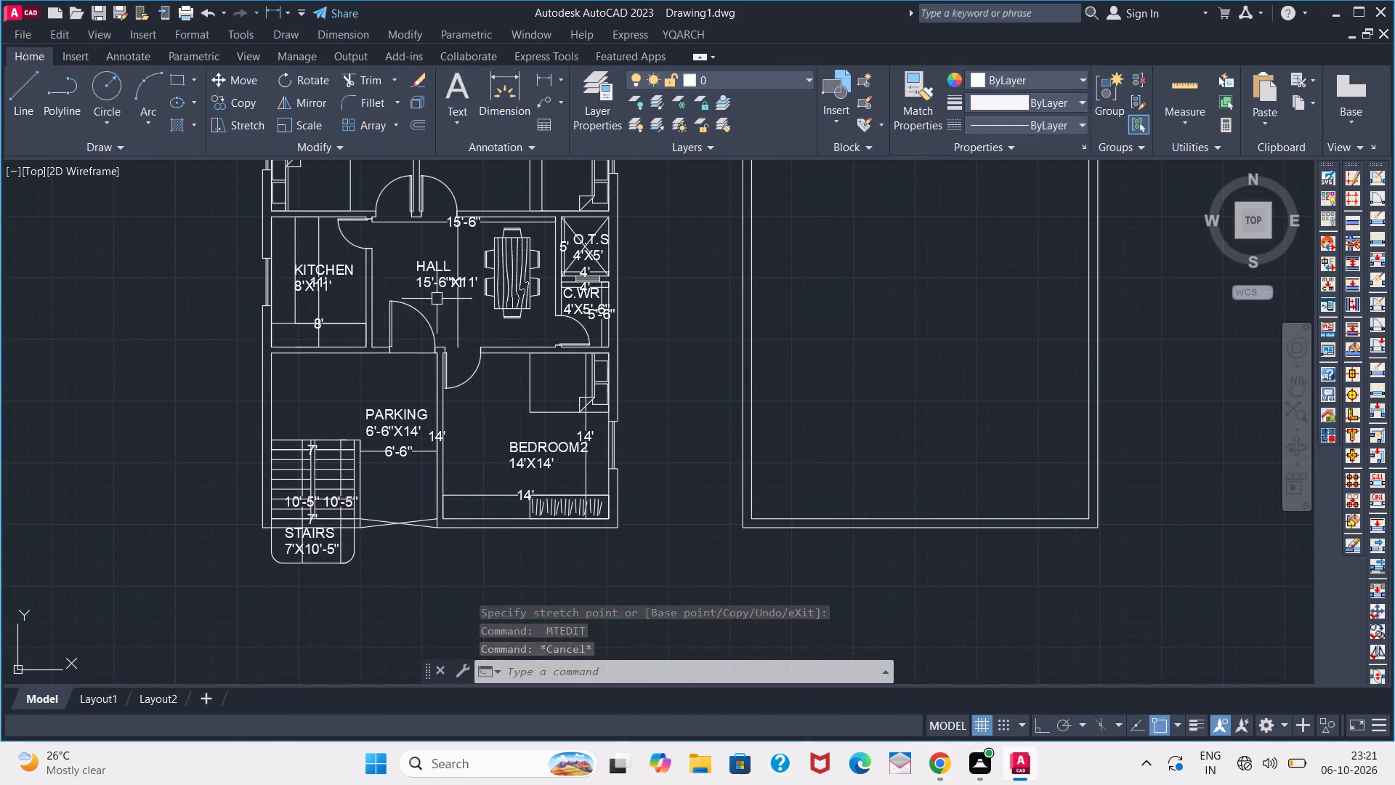
scroll(472, 286, up, 2)
click(427, 353)
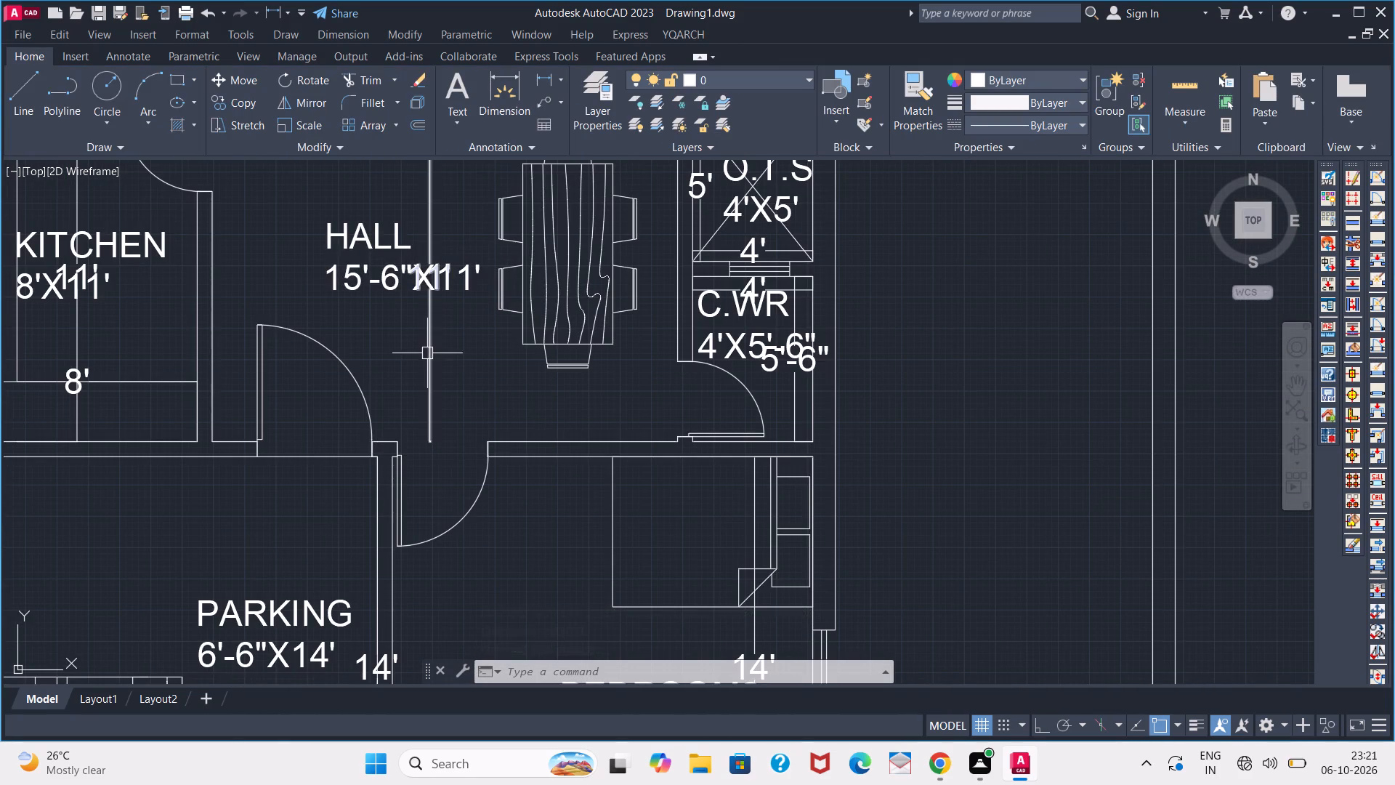
middle_drag(282, 310, 286, 451)
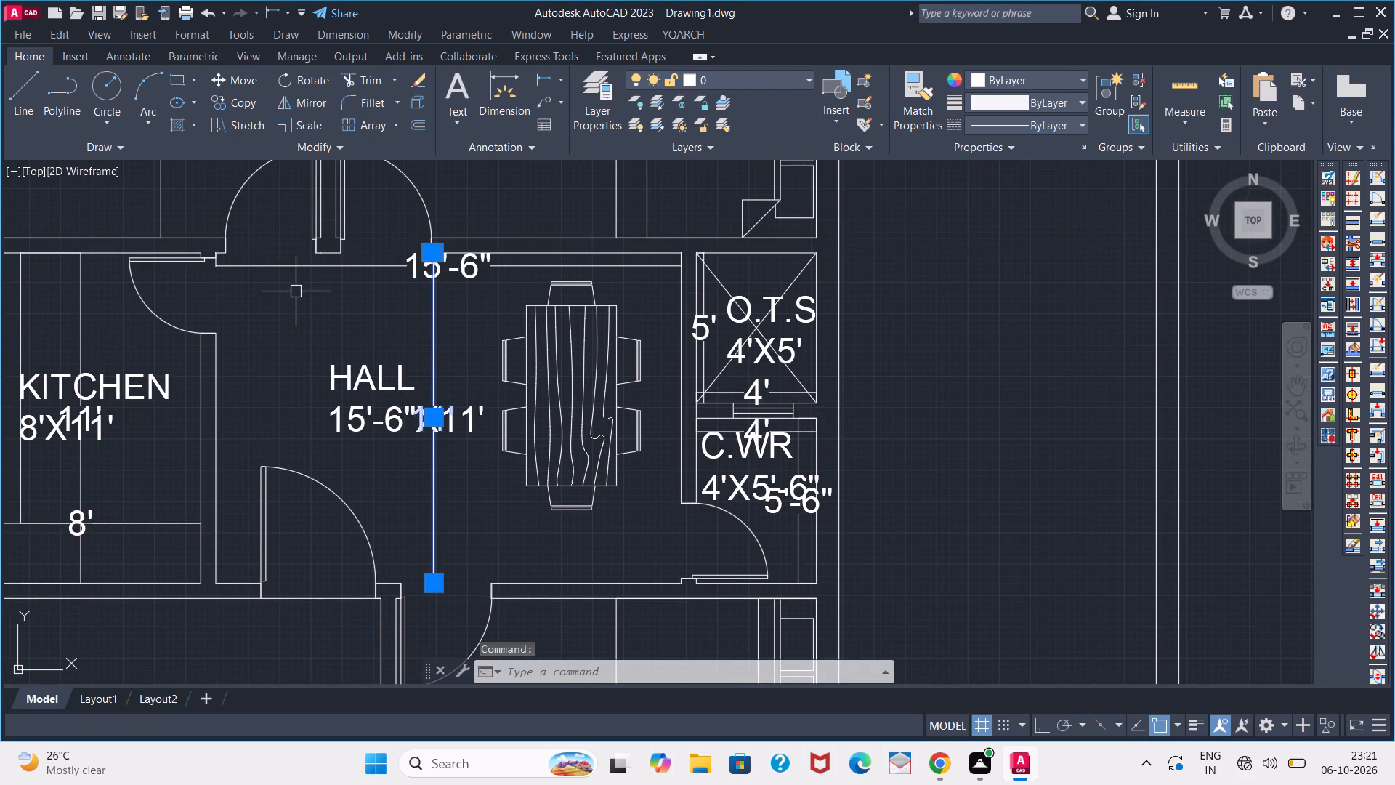
click(296, 265)
key(Delete)
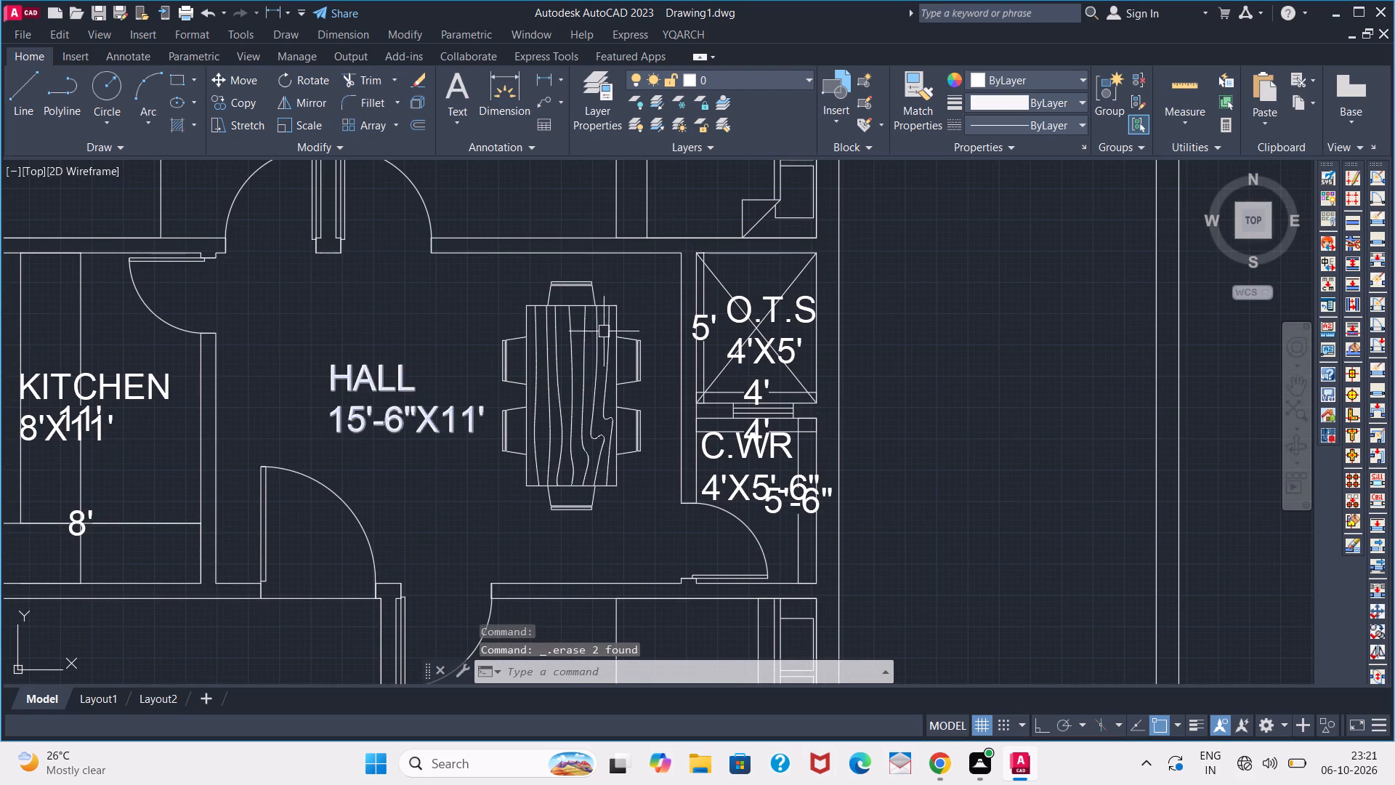
Erase the 5' and 4' dimensions inside the O.T.S beside the hall.
scroll(703, 331, up, 2)
click(703, 332)
click(838, 479)
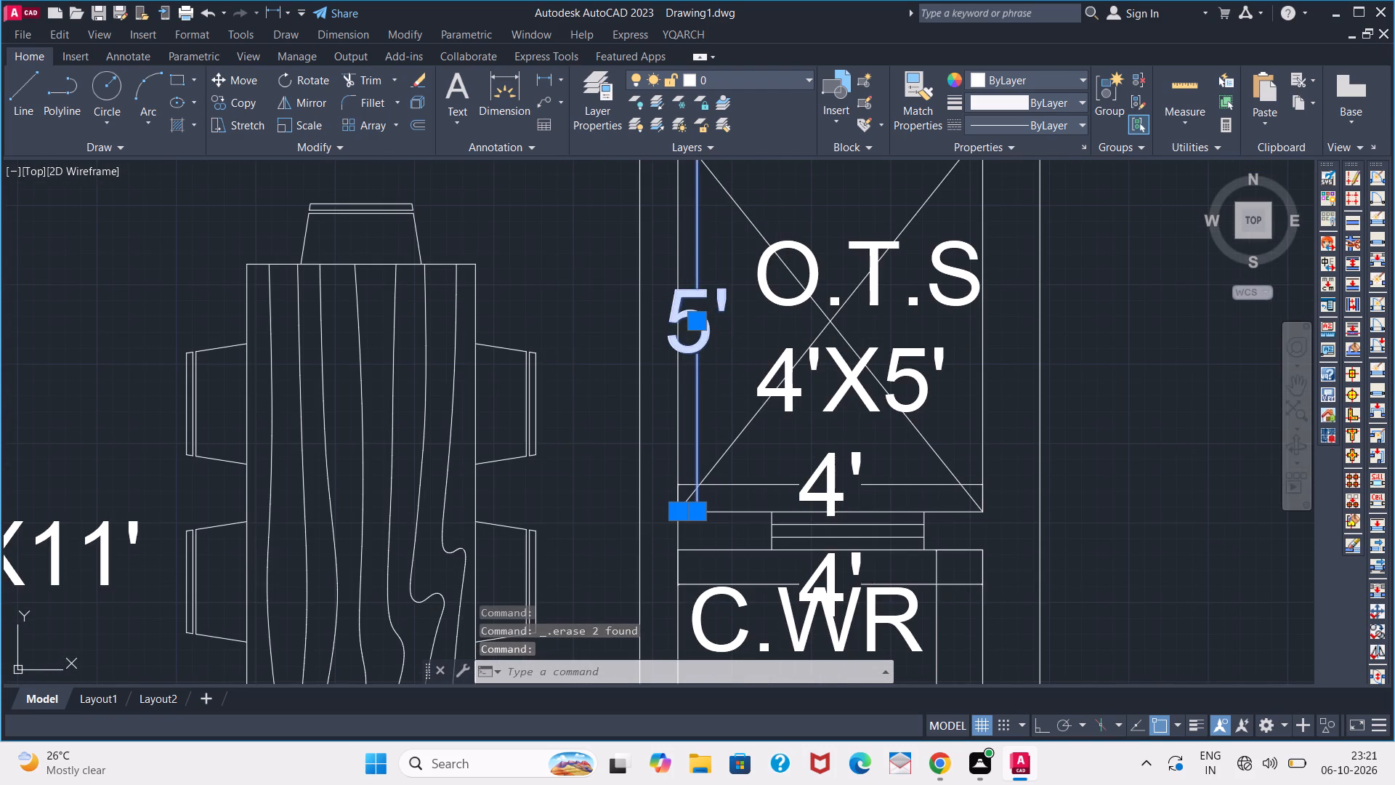
key(Delete)
key(Delete)
Erase the 5'-6" and 4' dimensions inside the C.WR.
scroll(771, 503, down, 2)
middle_drag(797, 504, 699, 369)
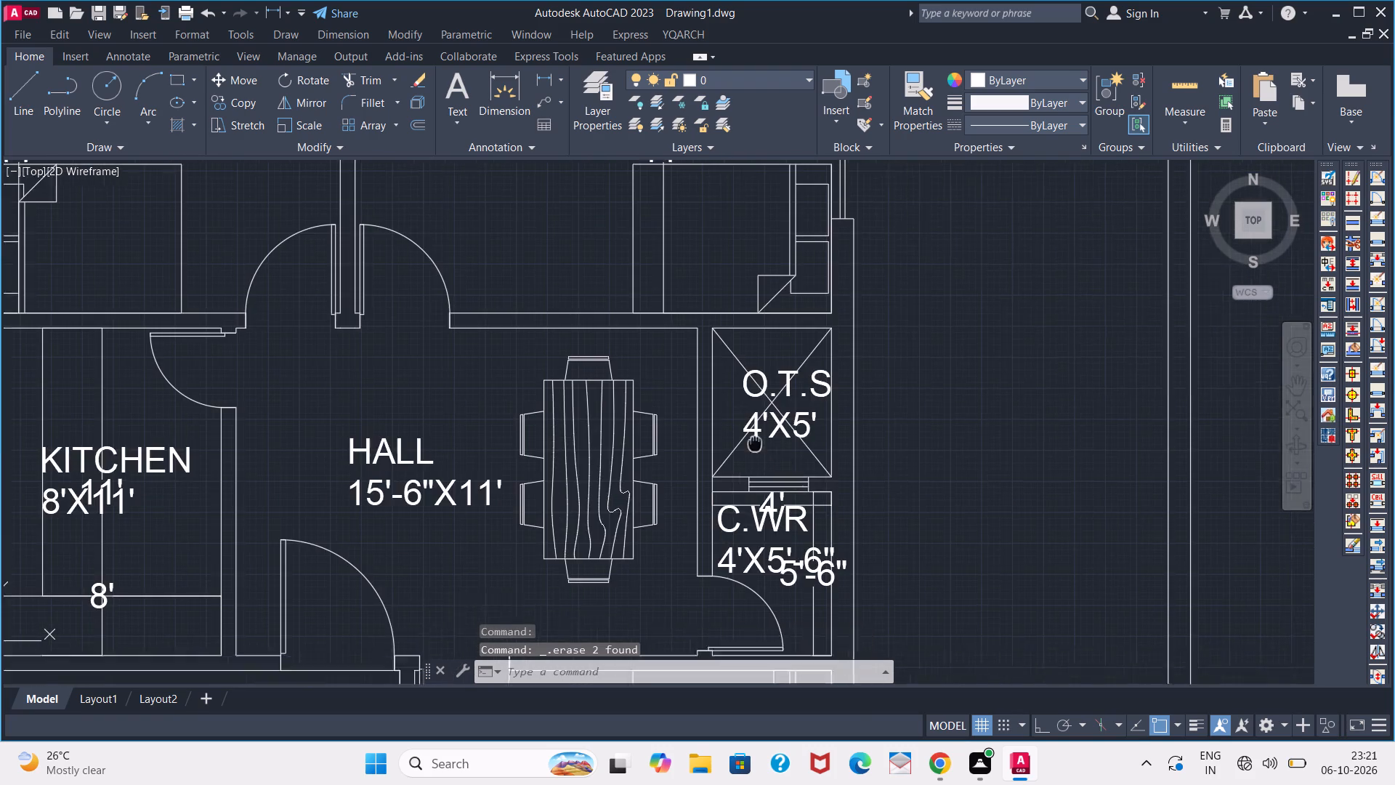
middle_drag(699, 369, 674, 342)
scroll(705, 415, up, 2)
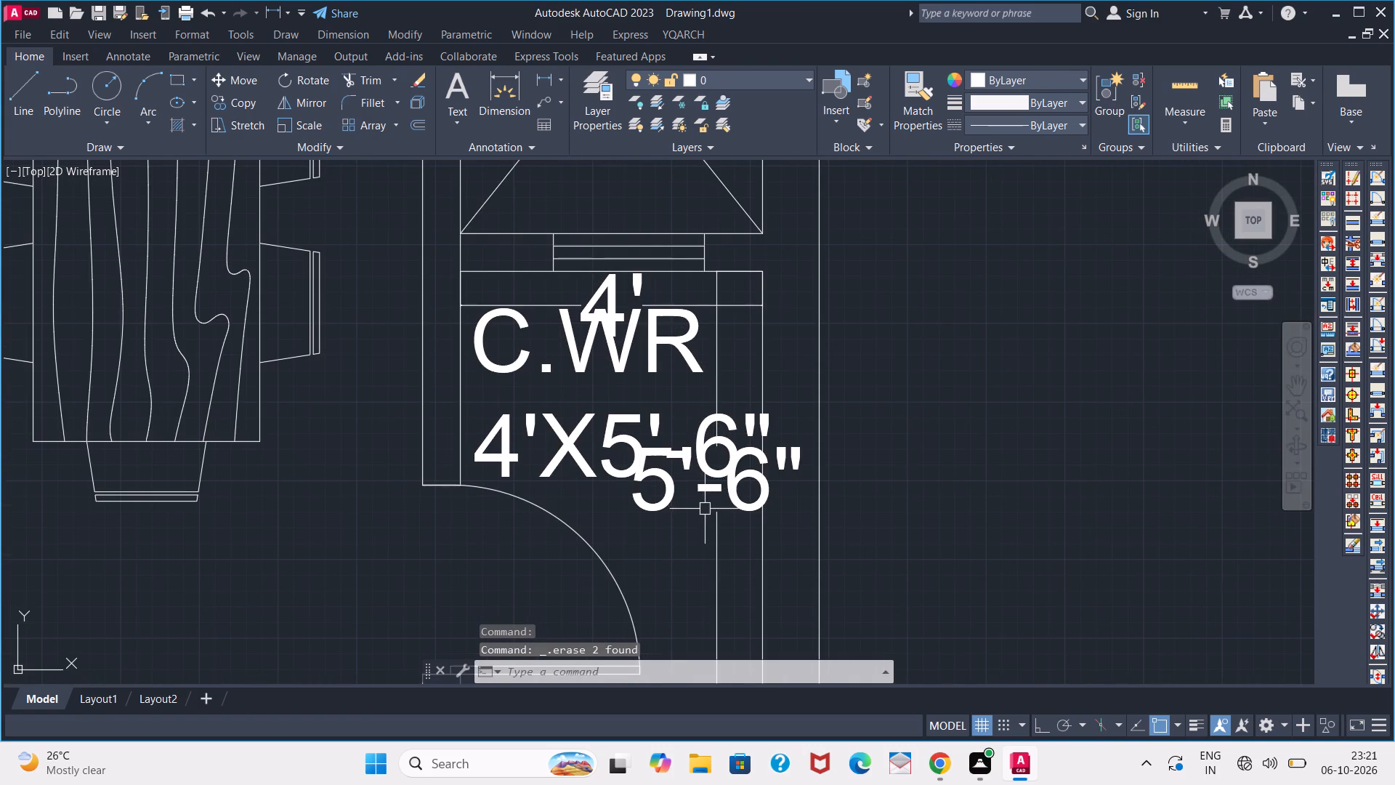
click(721, 528)
key(Delete)
click(737, 307)
key(Delete)
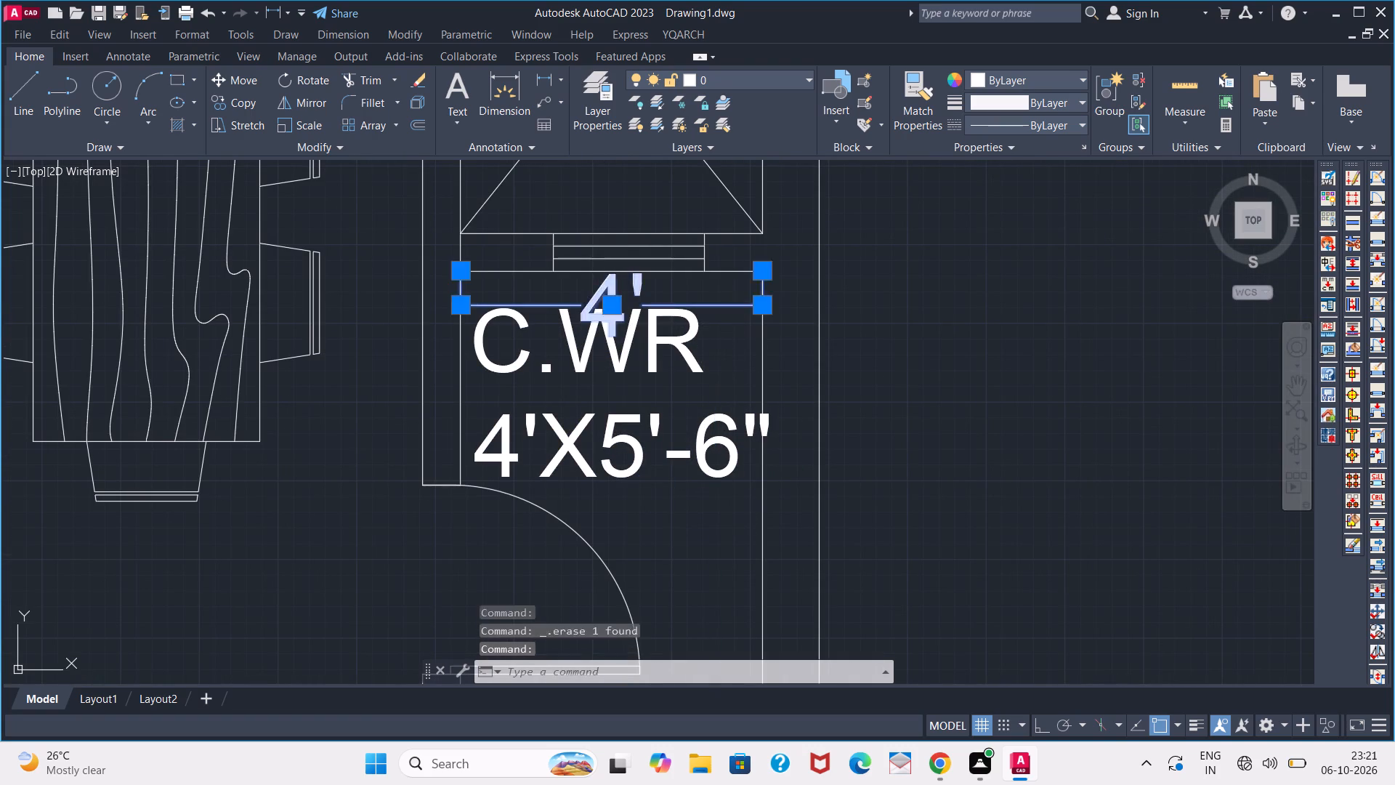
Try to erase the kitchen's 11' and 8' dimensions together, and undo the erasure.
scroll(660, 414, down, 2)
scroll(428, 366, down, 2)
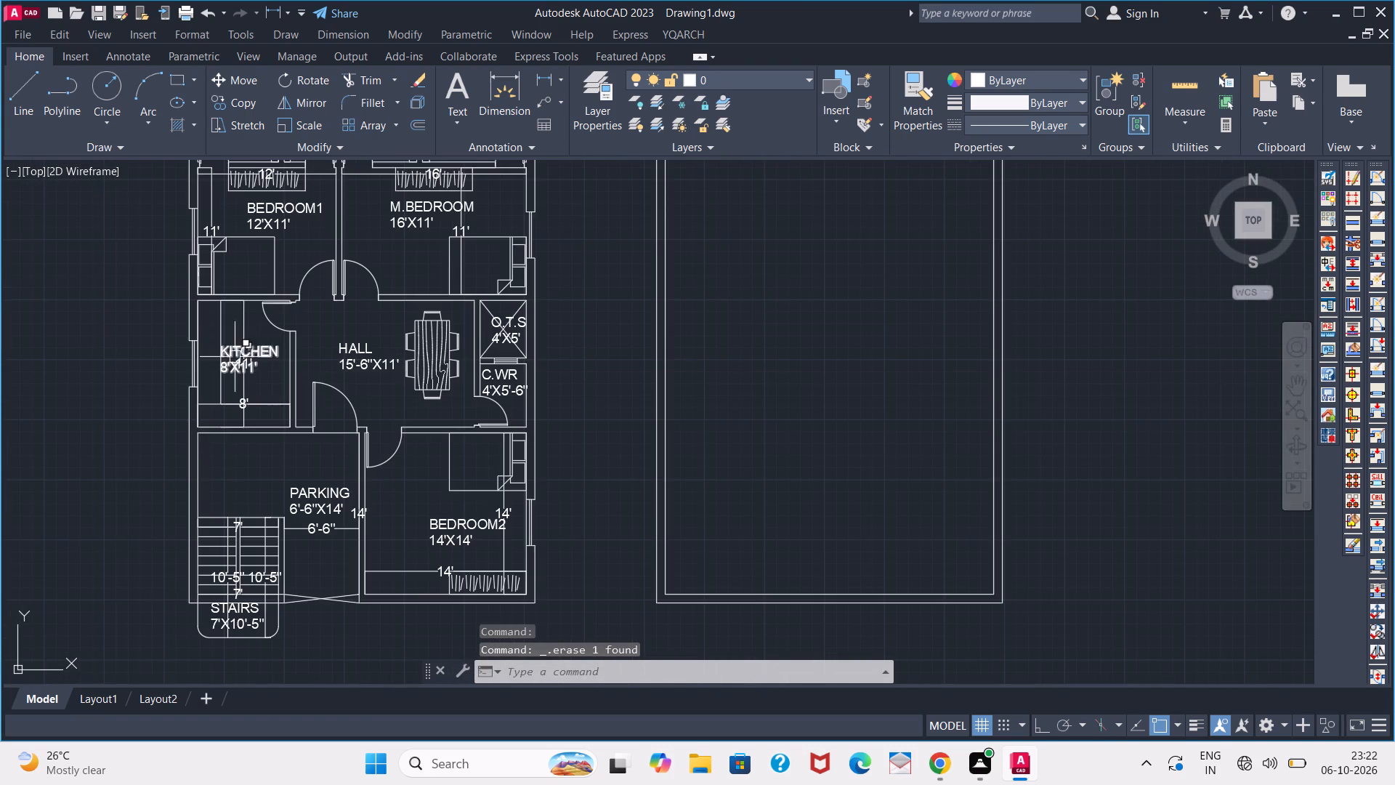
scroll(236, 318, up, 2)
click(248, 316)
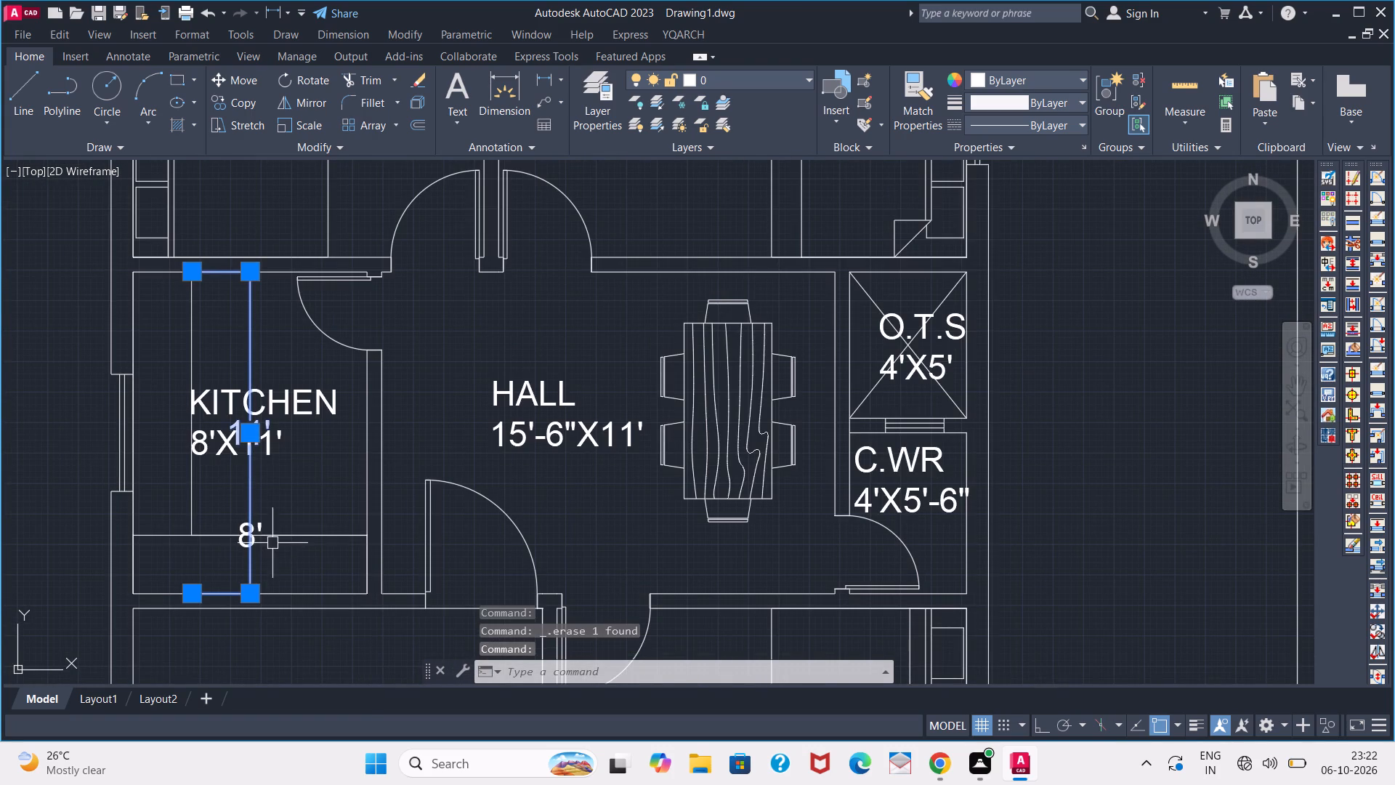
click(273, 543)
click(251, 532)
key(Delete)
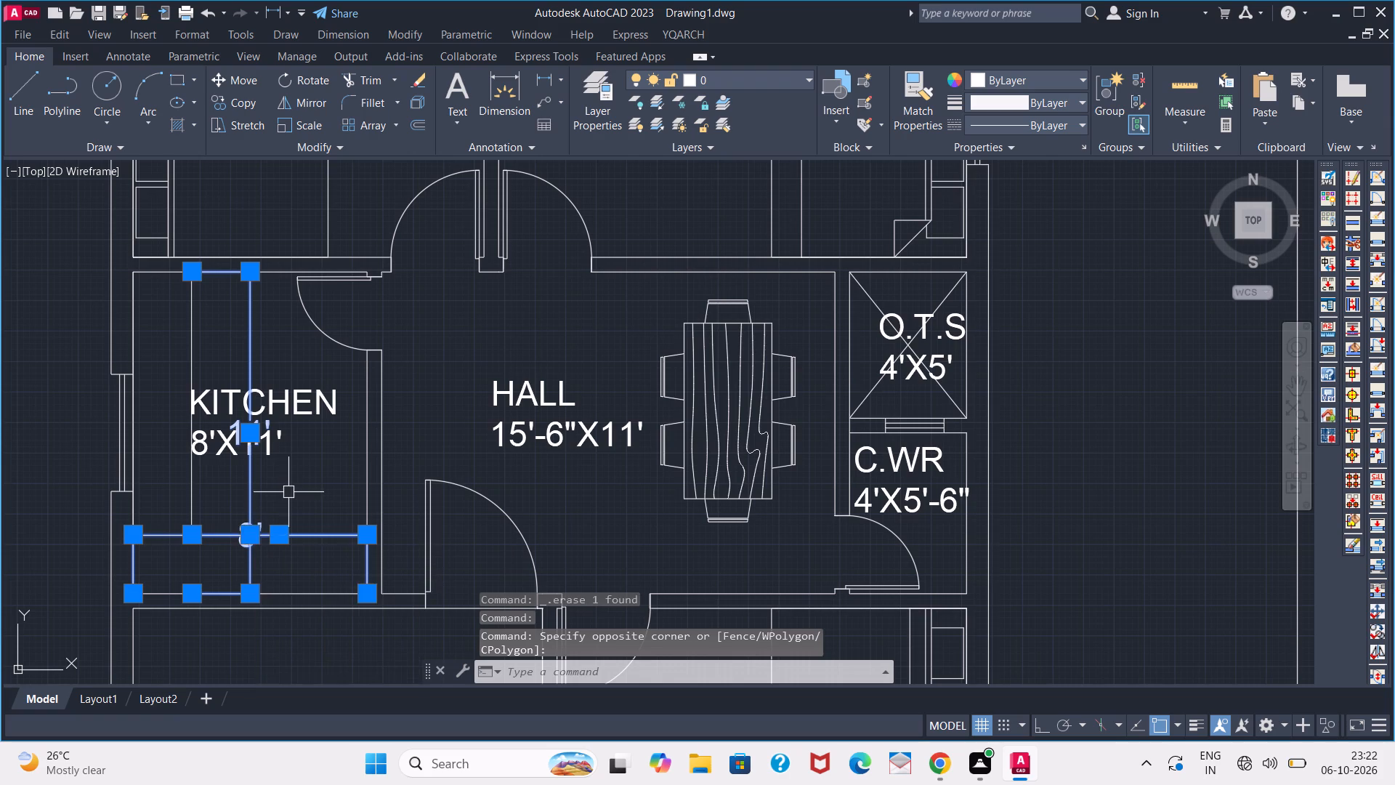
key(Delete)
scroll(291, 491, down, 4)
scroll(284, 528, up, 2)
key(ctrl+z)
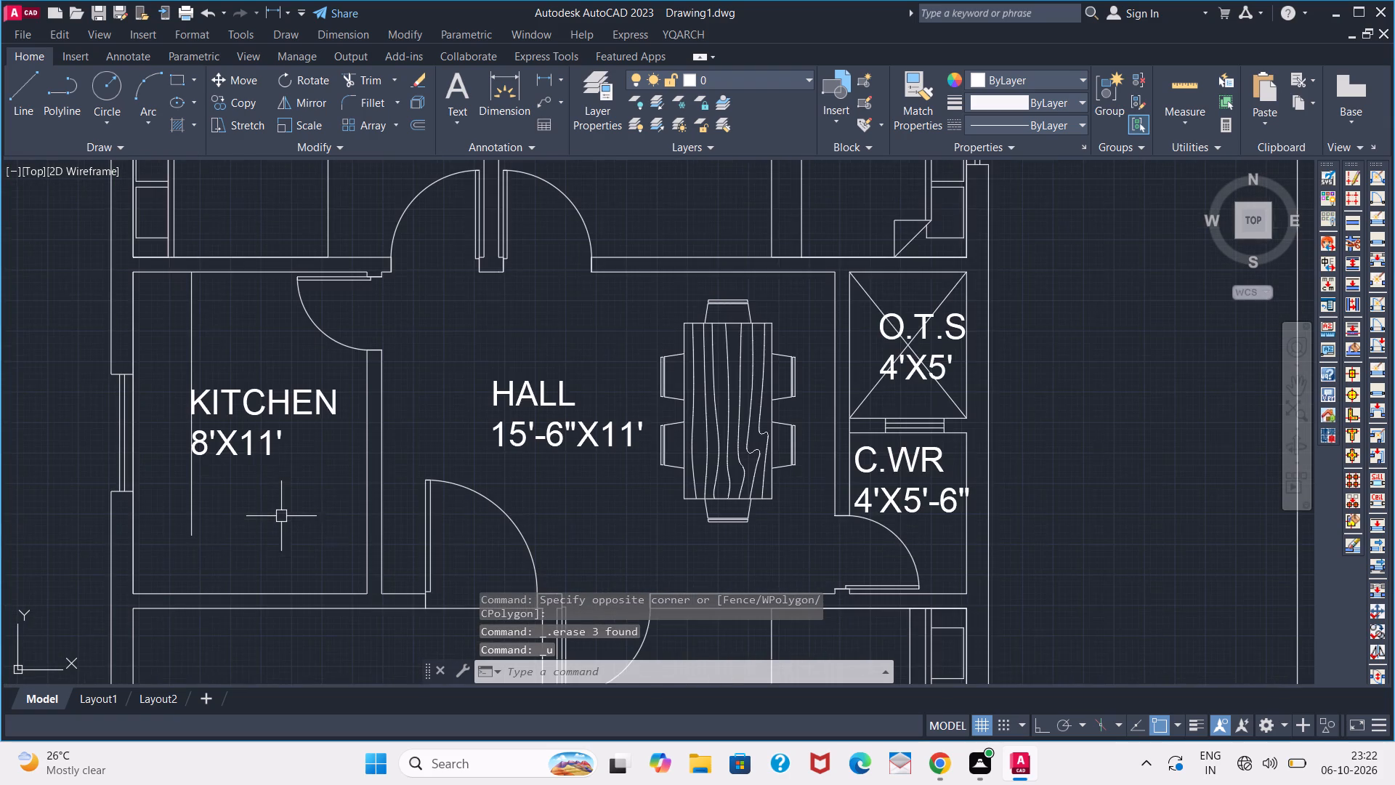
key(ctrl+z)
Erase the kitchen's 11' and 8' dimensions one at a time, keeping the counter outline.
click(251, 503)
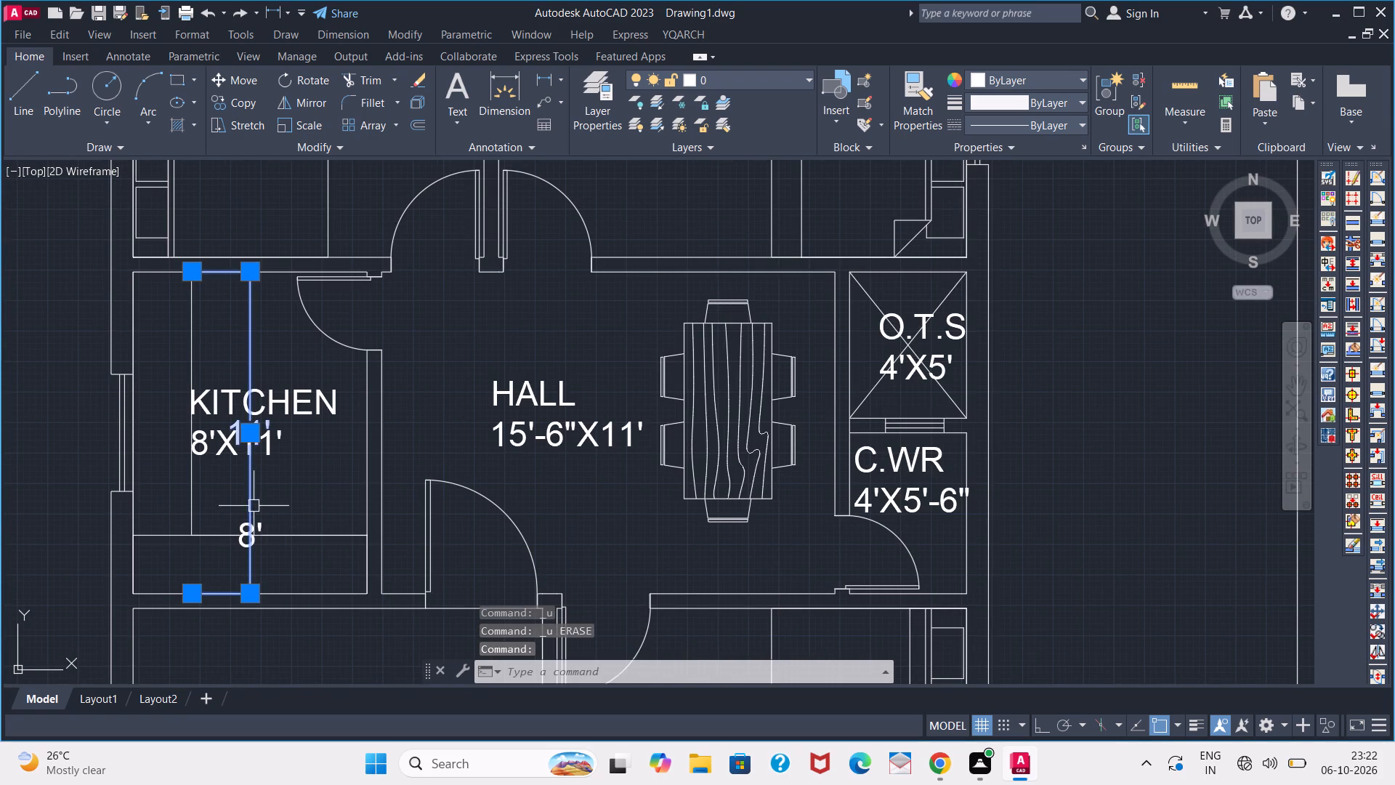
key(Delete)
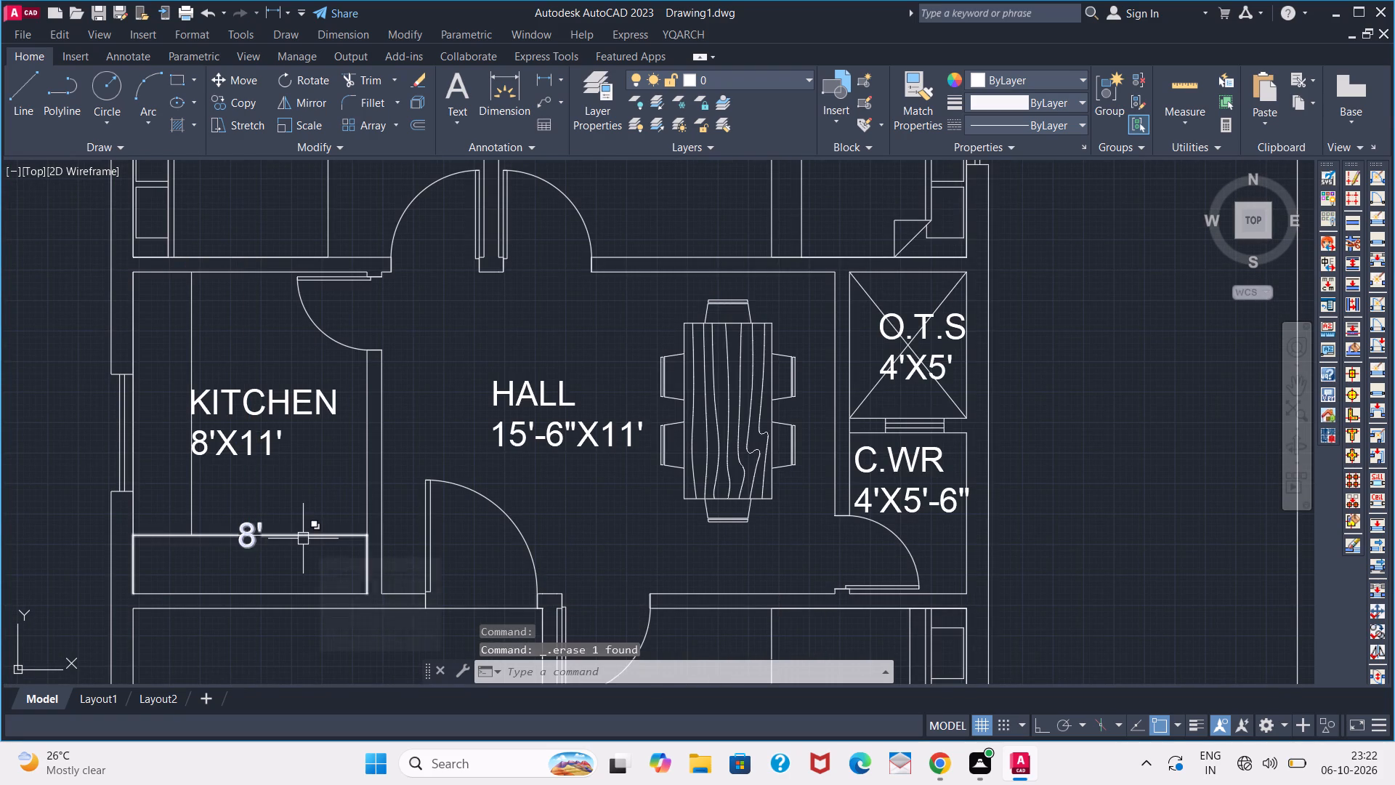
scroll(246, 547, up, 3)
click(246, 542)
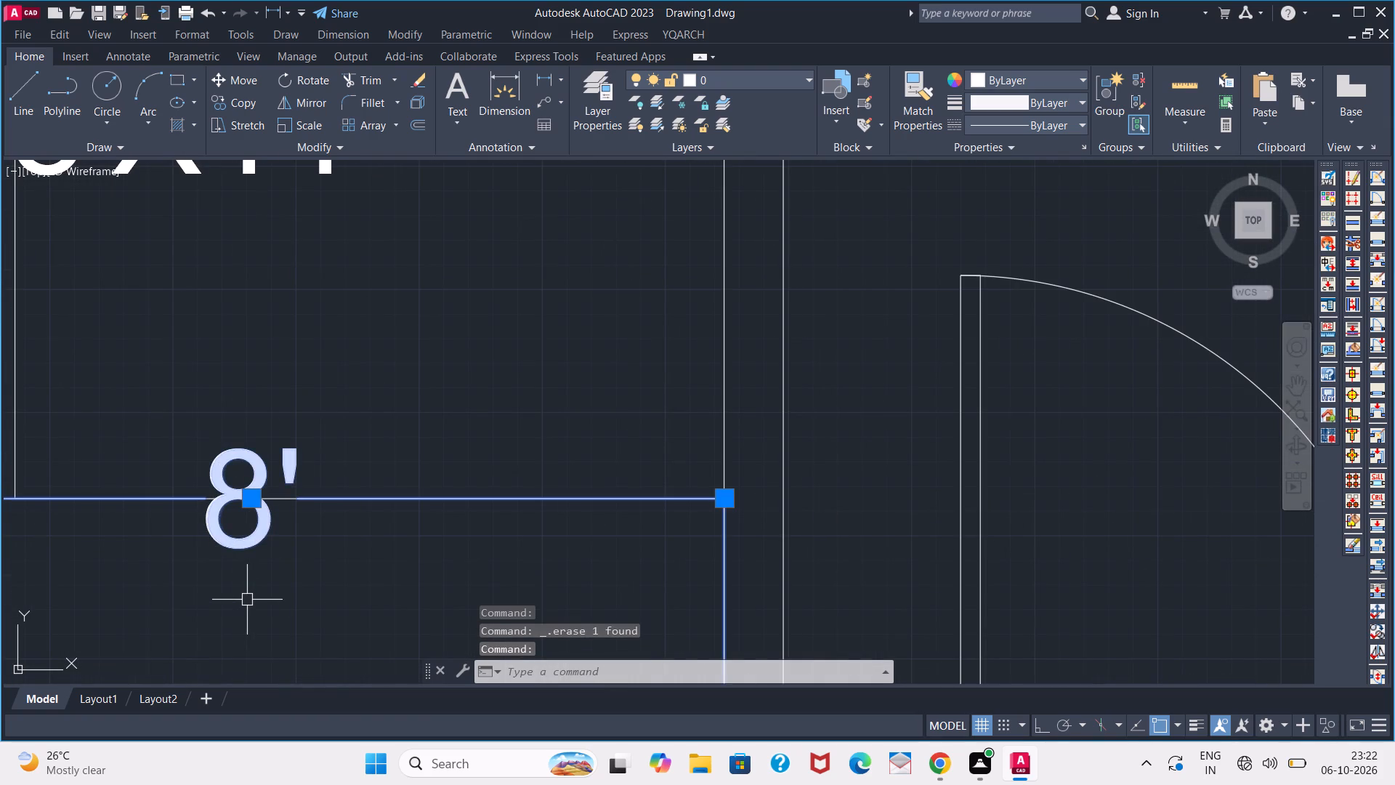
key(Delete)
Erase the 12' and 11' dimensions in BEDROOM1 and the 16' and 11' dimensions in M.BEDROOM.
scroll(270, 572, down, 4)
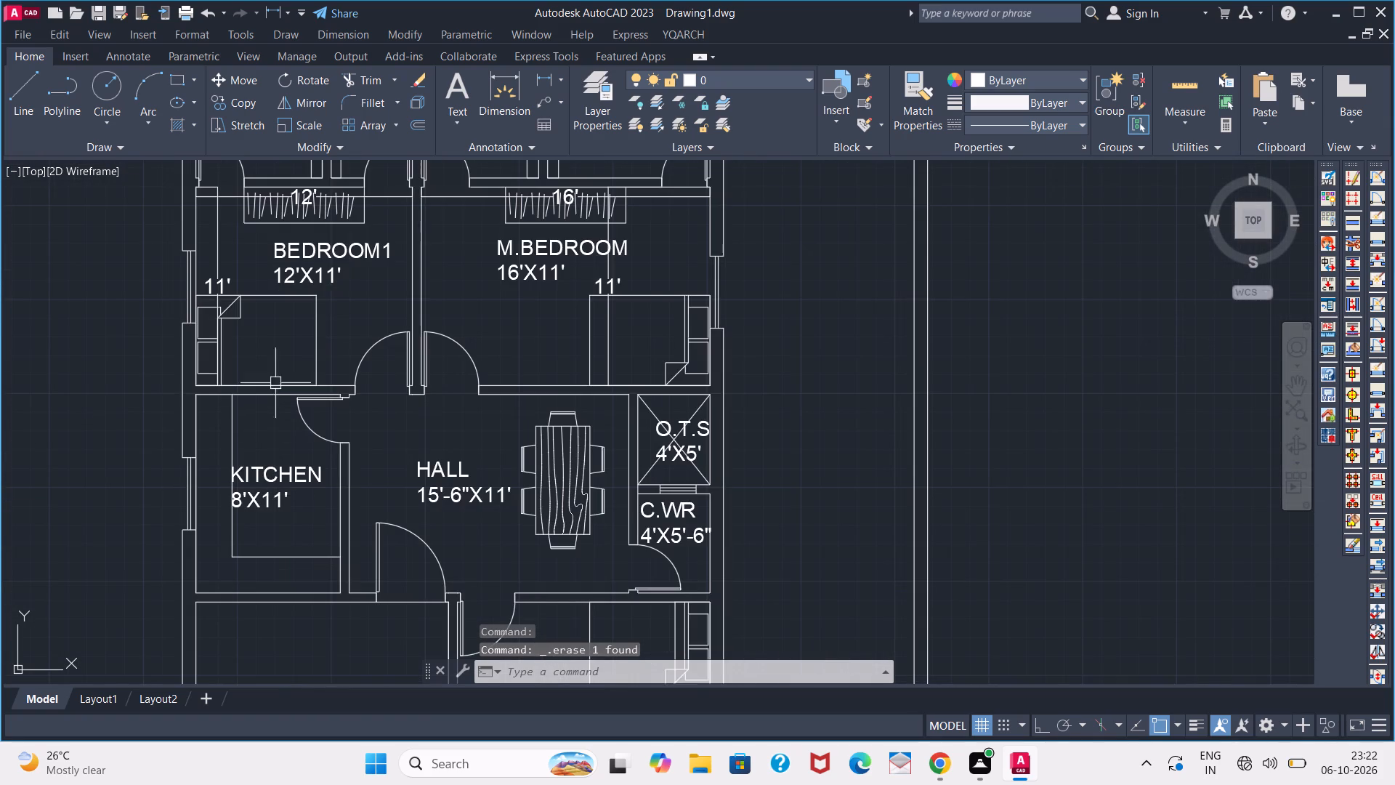
click(219, 250)
middle_drag(219, 253, 219, 385)
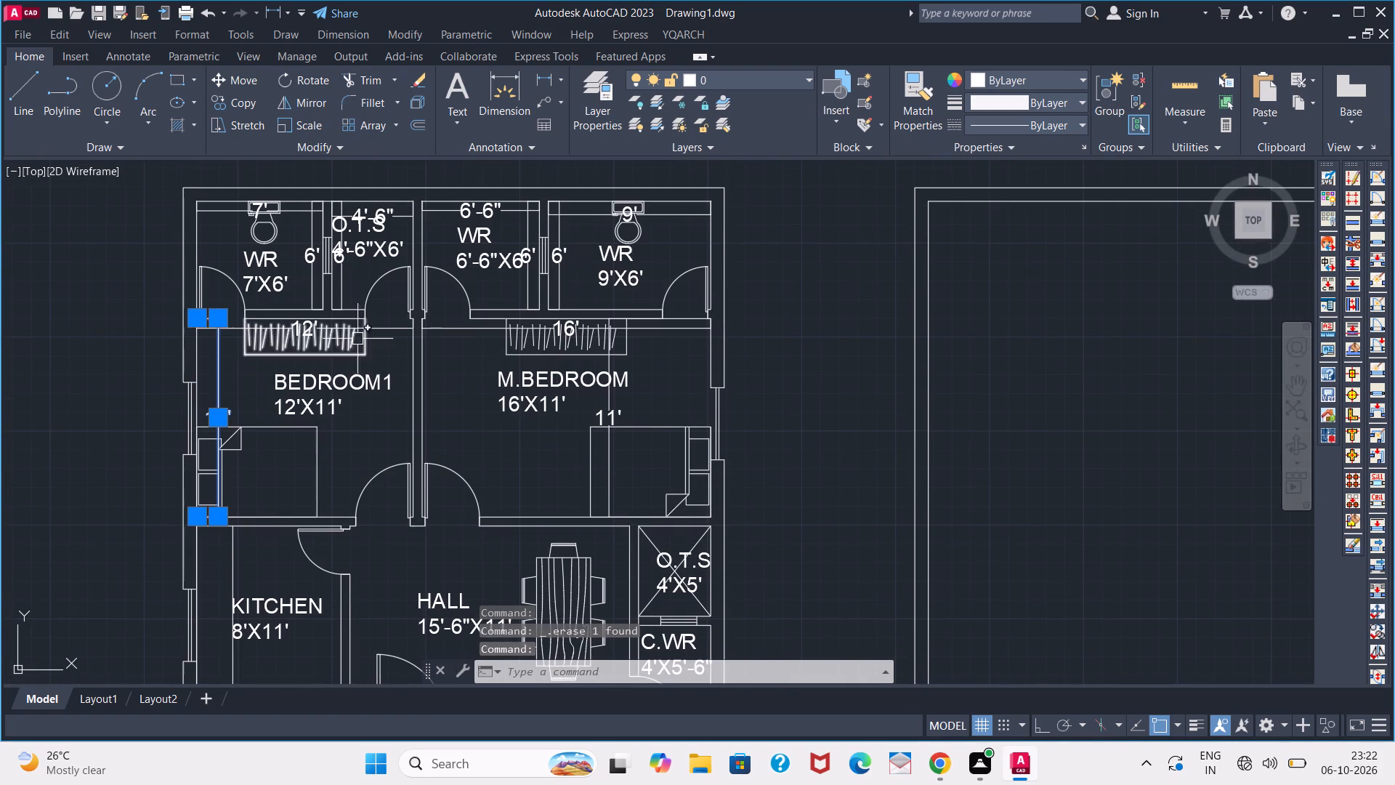
click(379, 326)
click(437, 329)
key(Delete)
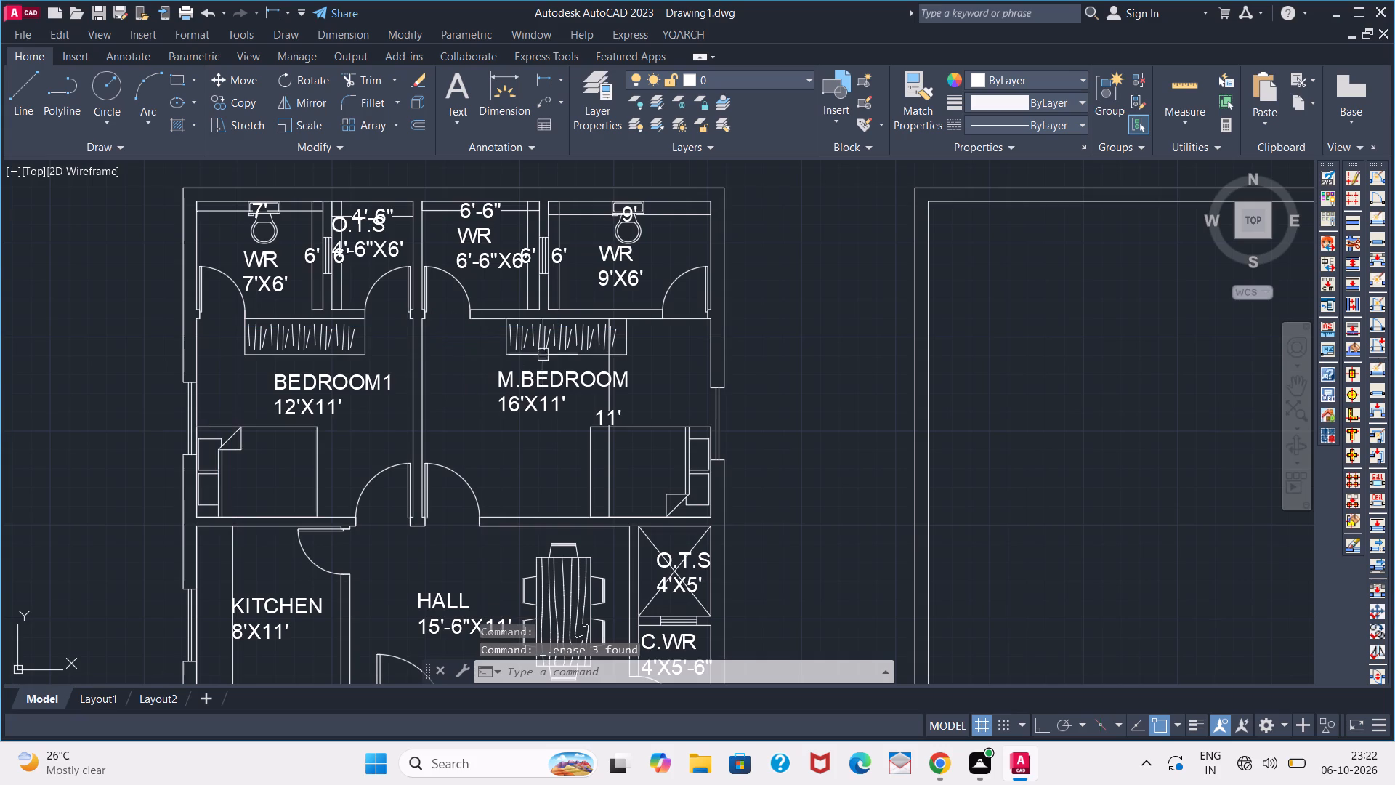
click(613, 410)
key(Delete)
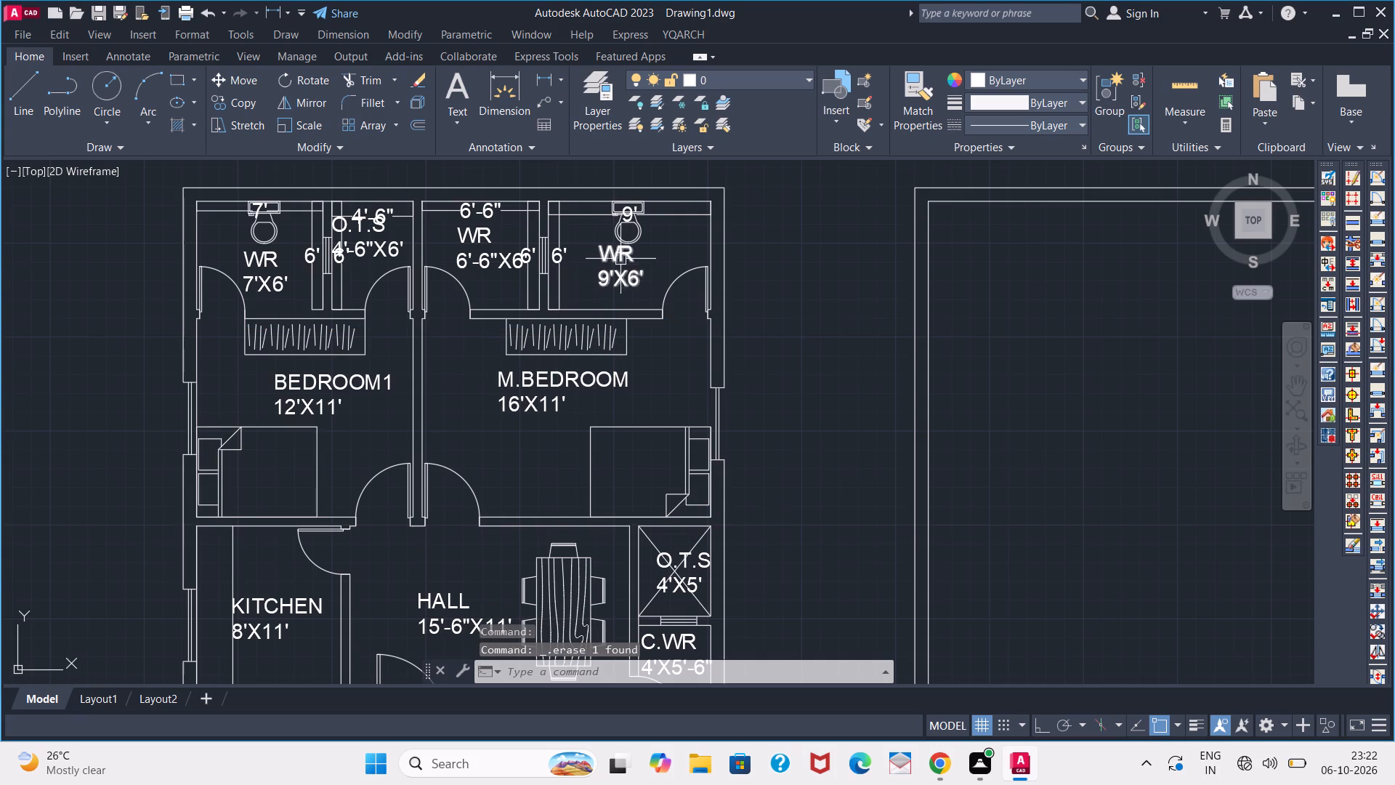
Erase the 9', 6'-6" and both 6' dimensions in the two WRs above M.BEDROOM.
click(658, 217)
key(Delete)
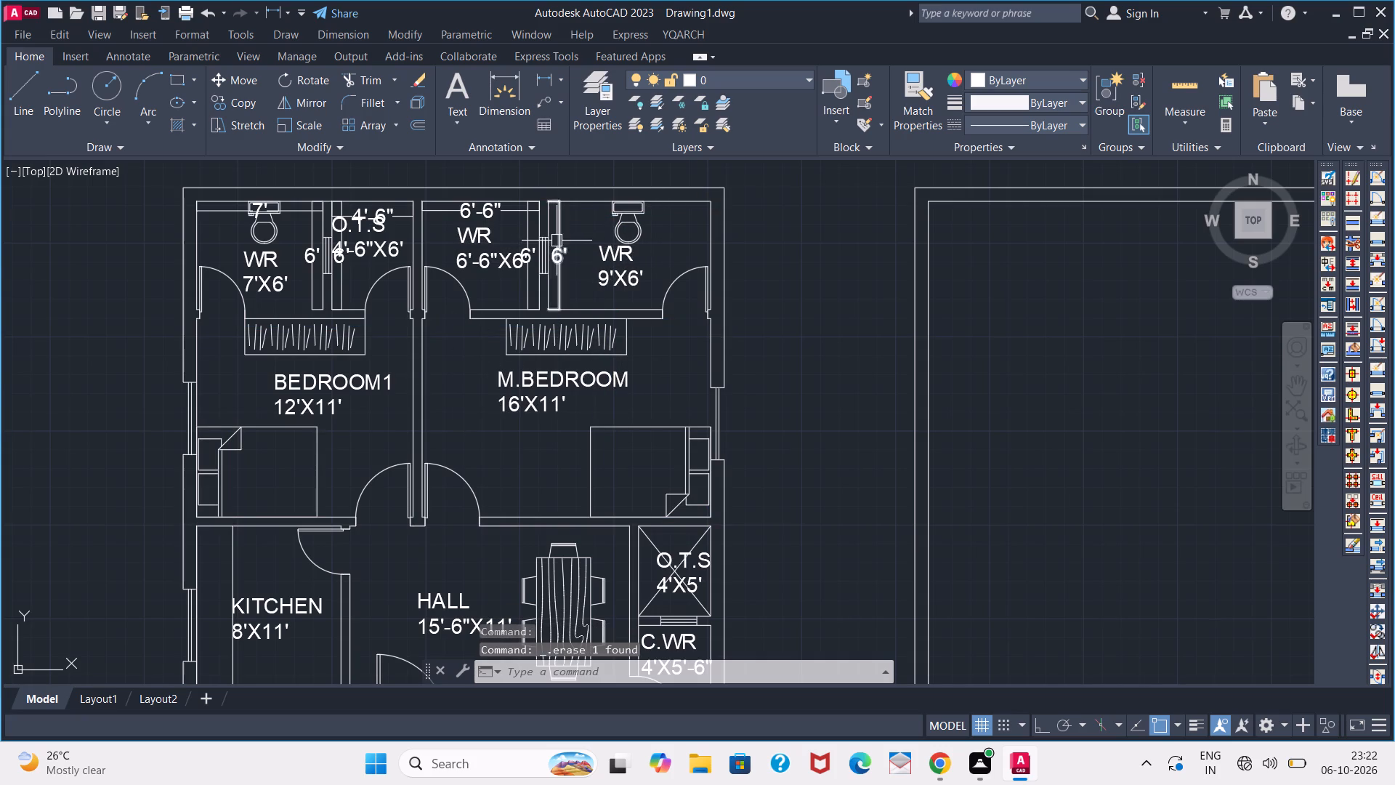
click(557, 241)
key(Delete)
click(504, 215)
key(Delete)
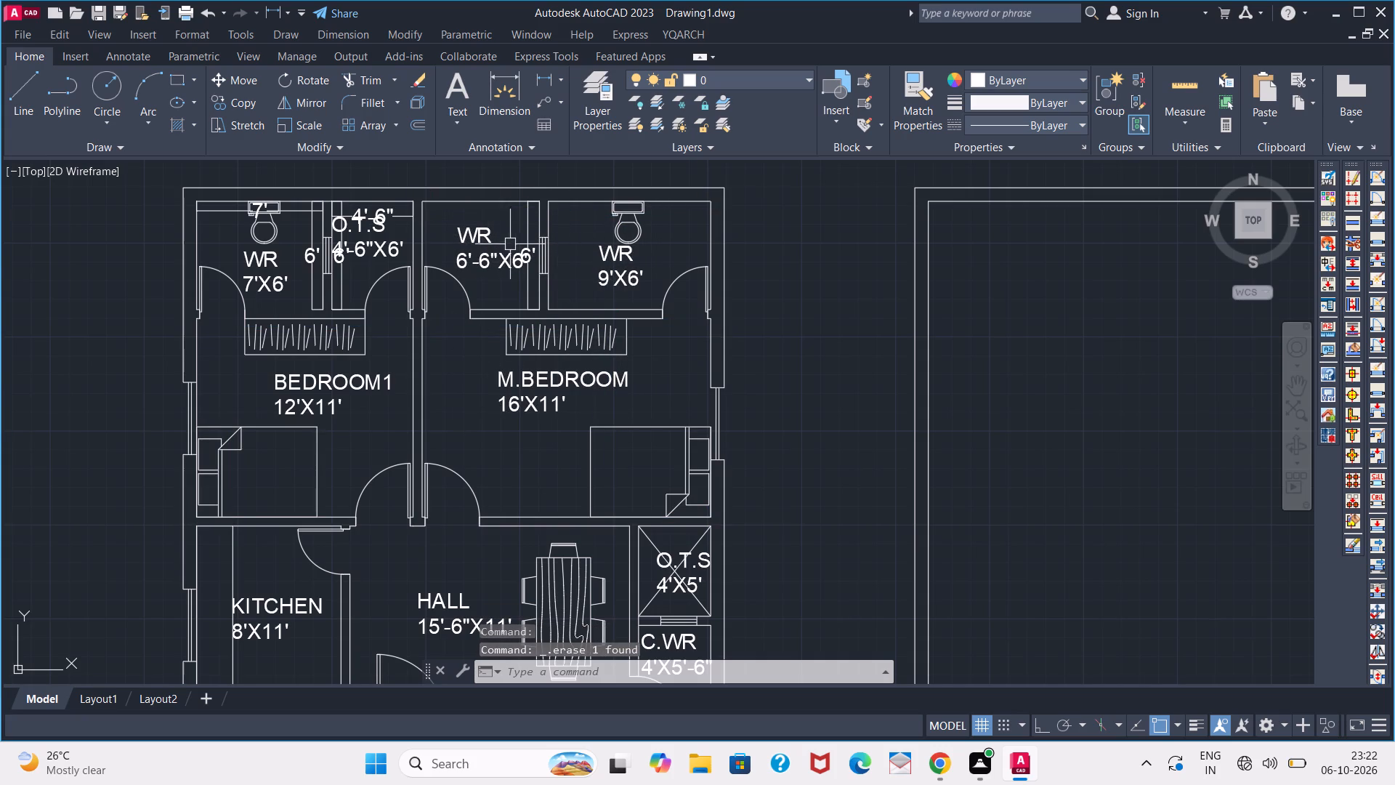
click(523, 230)
key(Delete)
Erase the 4'-6" and 6' dimensions in the upper O.T.S and the 7' and 6' dimensions in the adjoining WR.
click(400, 220)
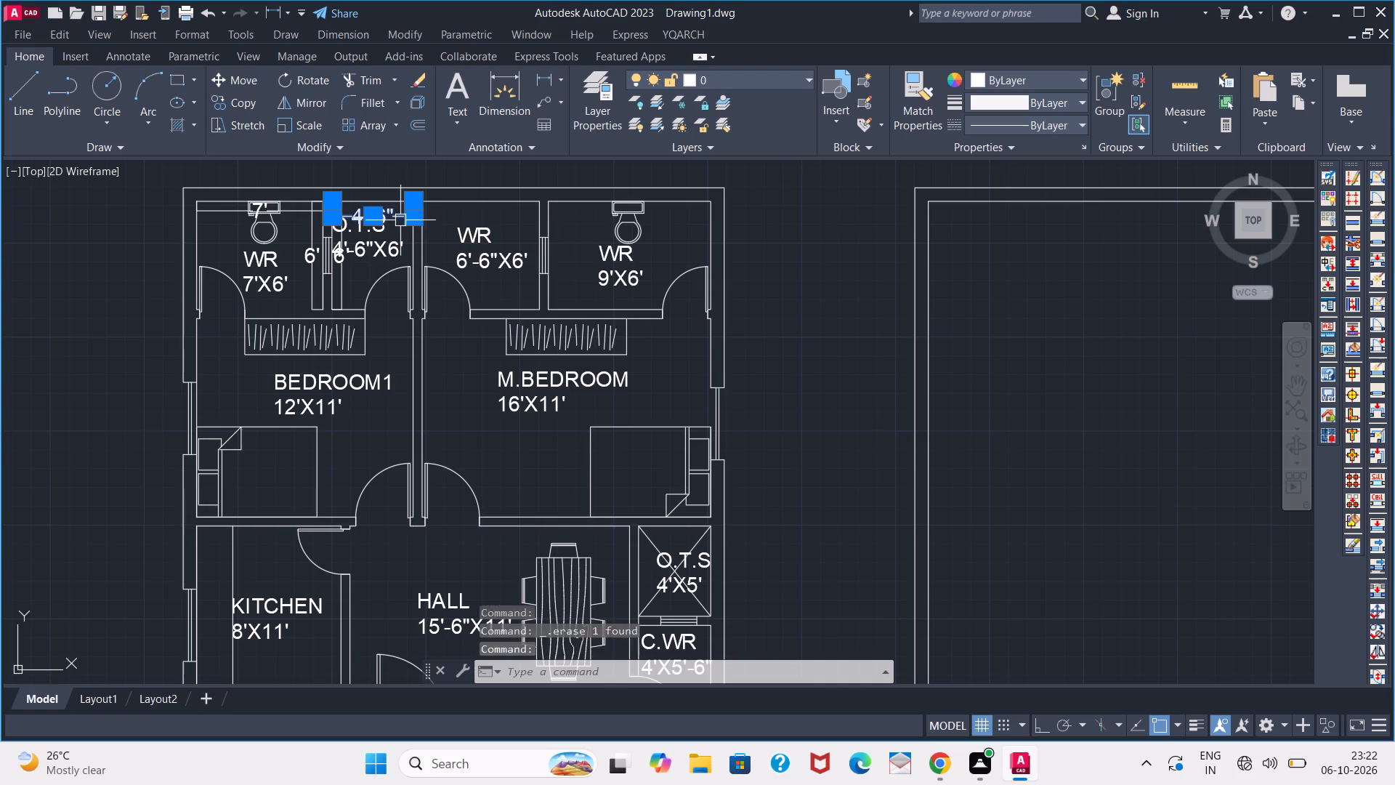
key(Delete)
click(343, 207)
key(Delete)
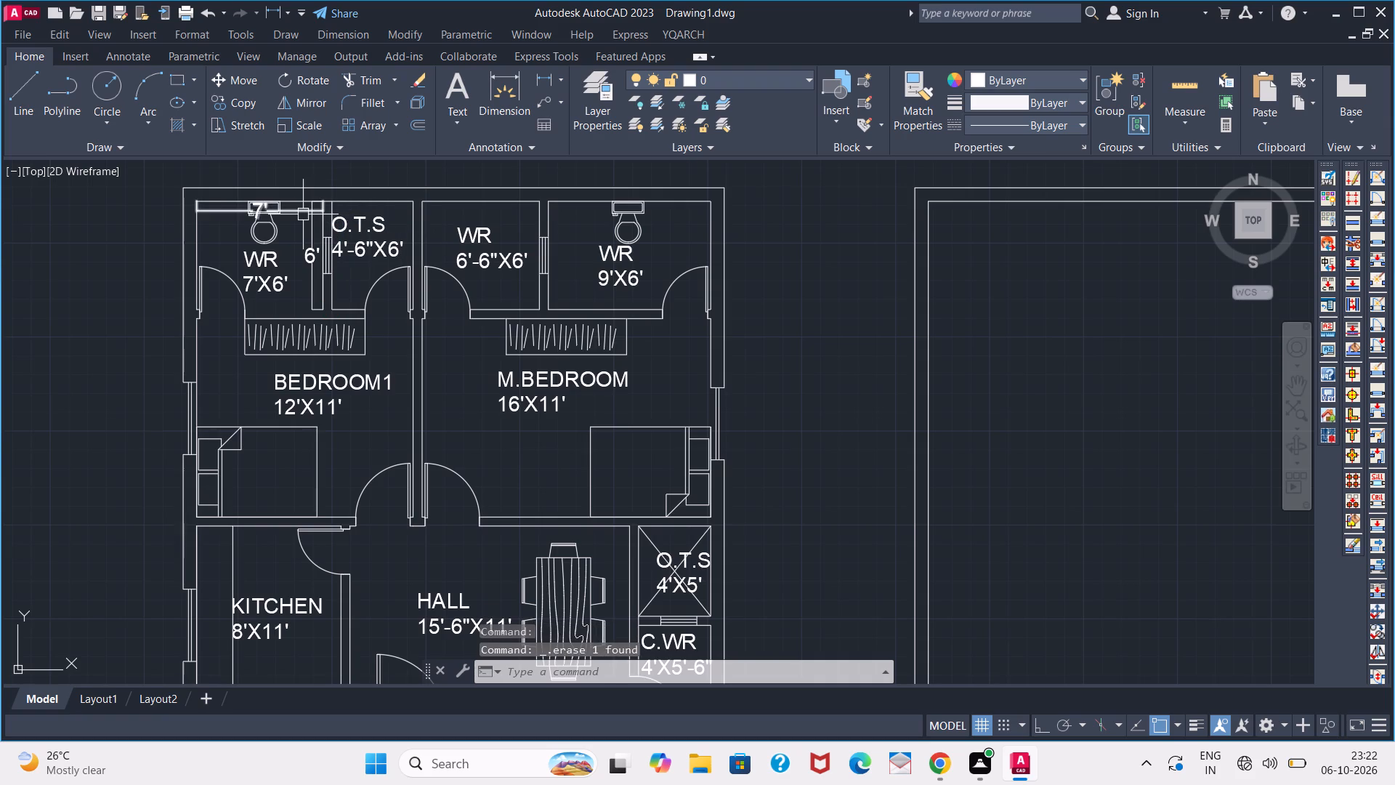
click(302, 214)
key(Delete)
click(306, 231)
key(Delete)
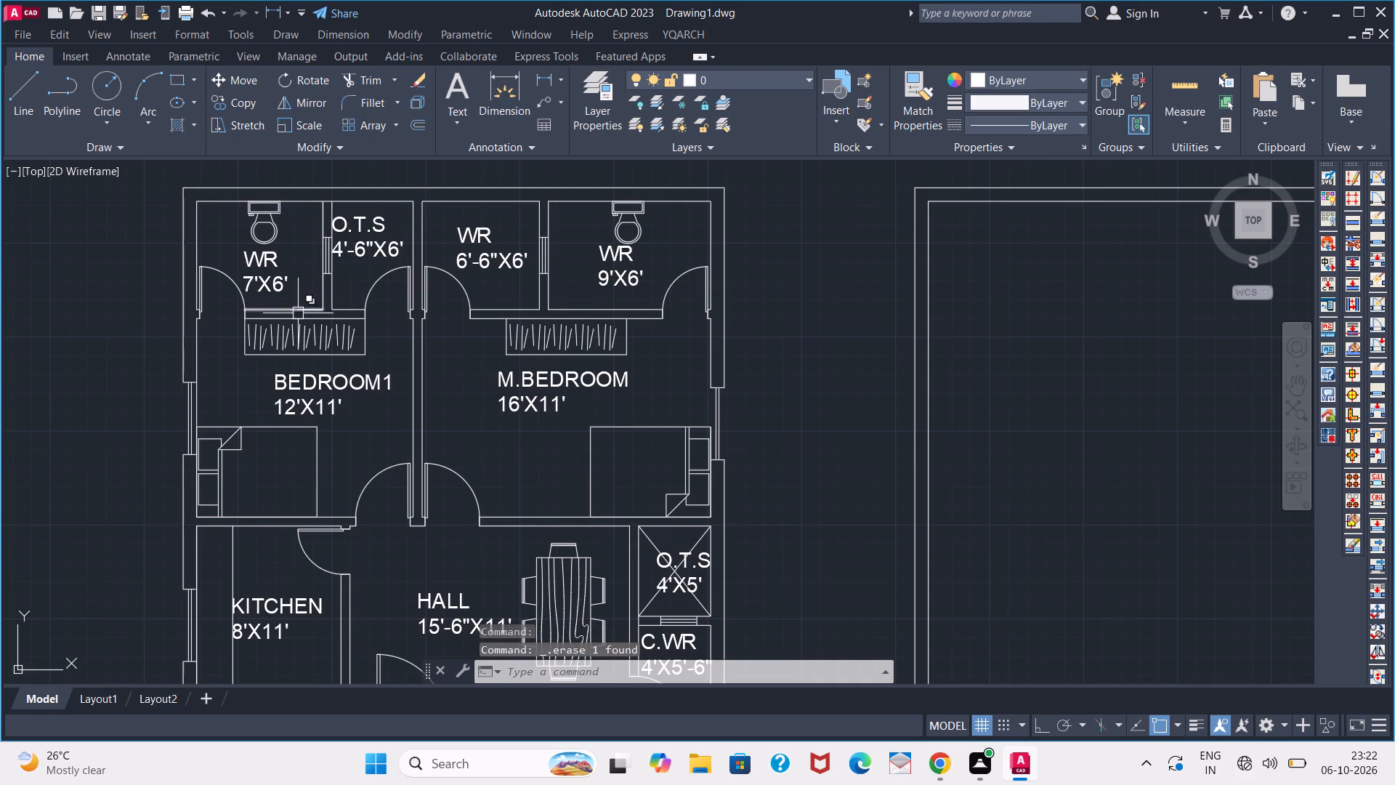
Erase the 6'-6" and 14' dimensions in the parking area, keeping the wall lines.
scroll(299, 317, down, 1)
middle_drag(325, 448, 357, 281)
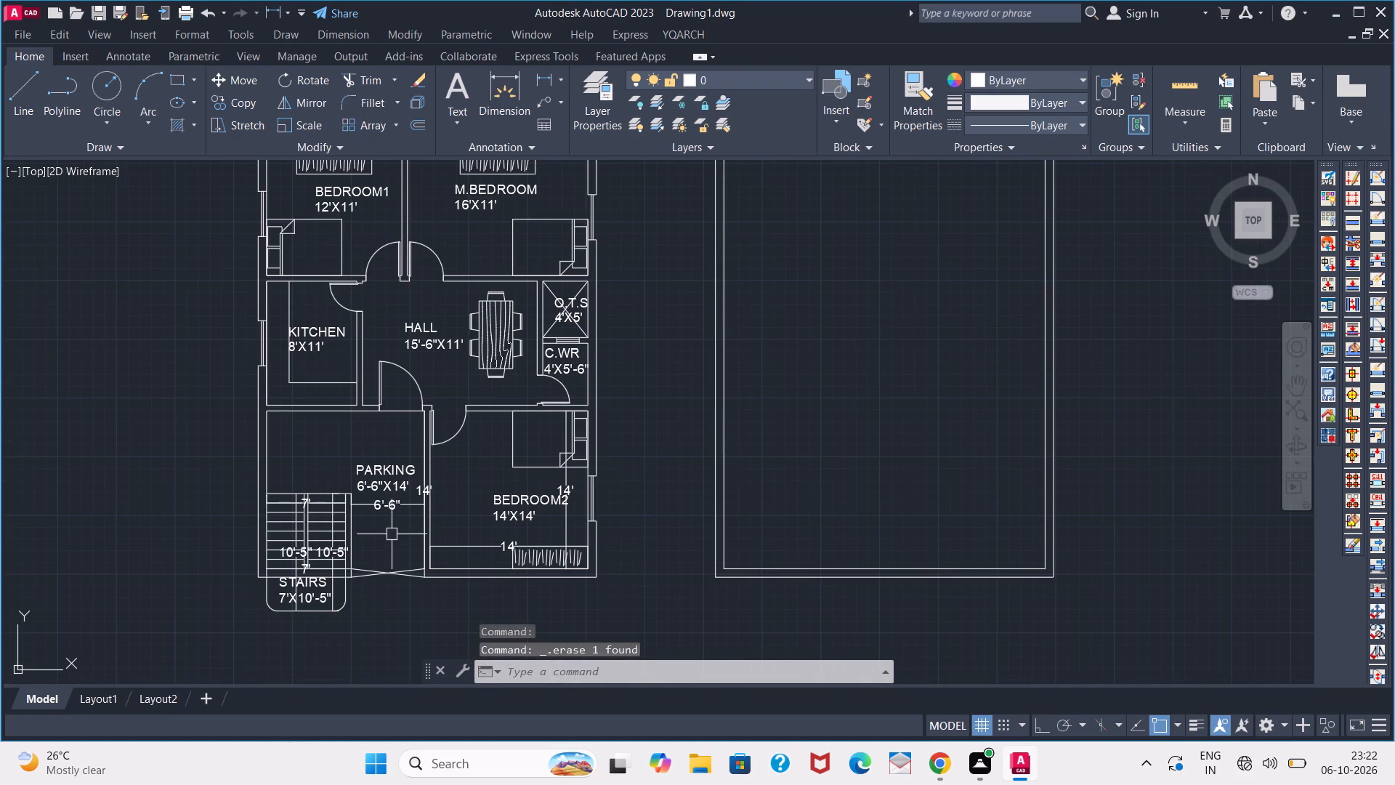
click(394, 512)
key(Delete)
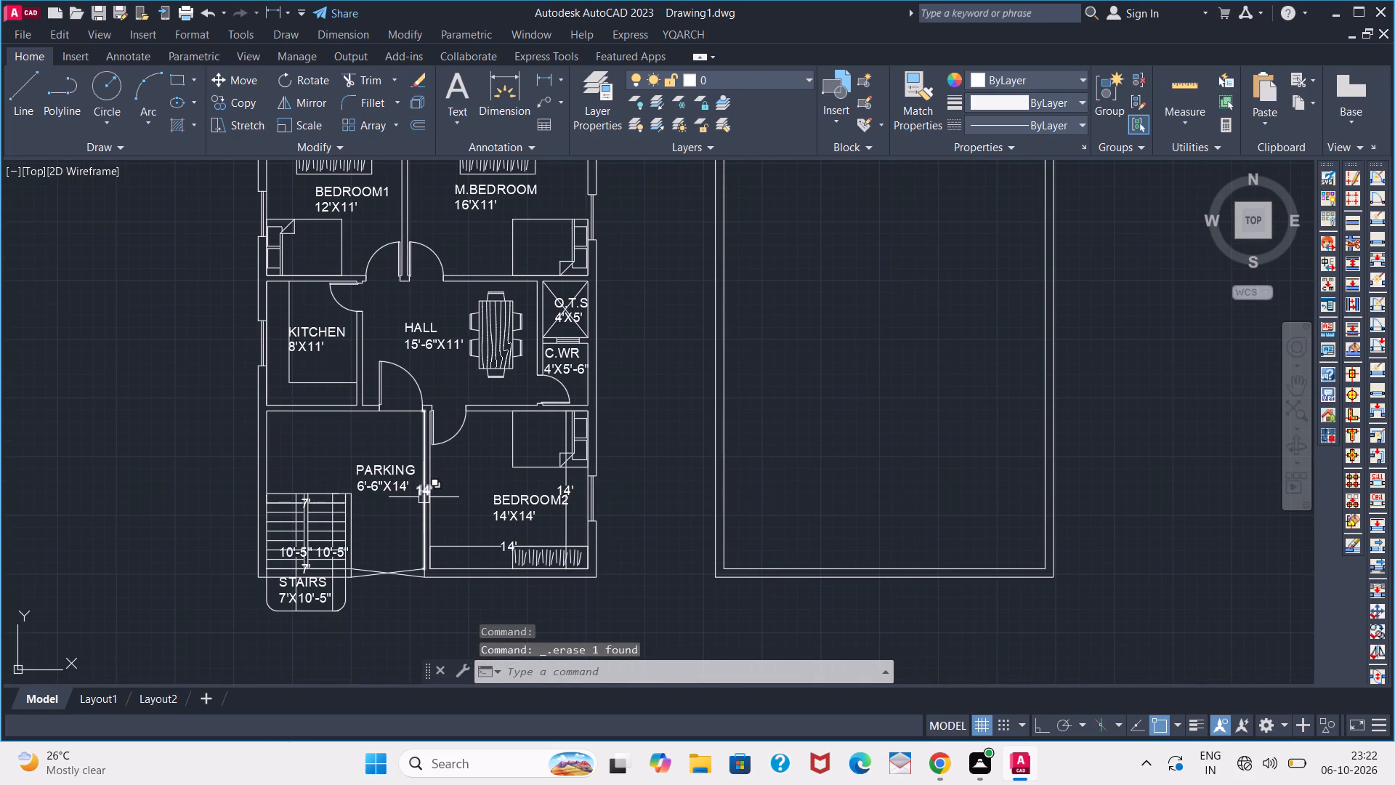
click(424, 497)
key(Delete)
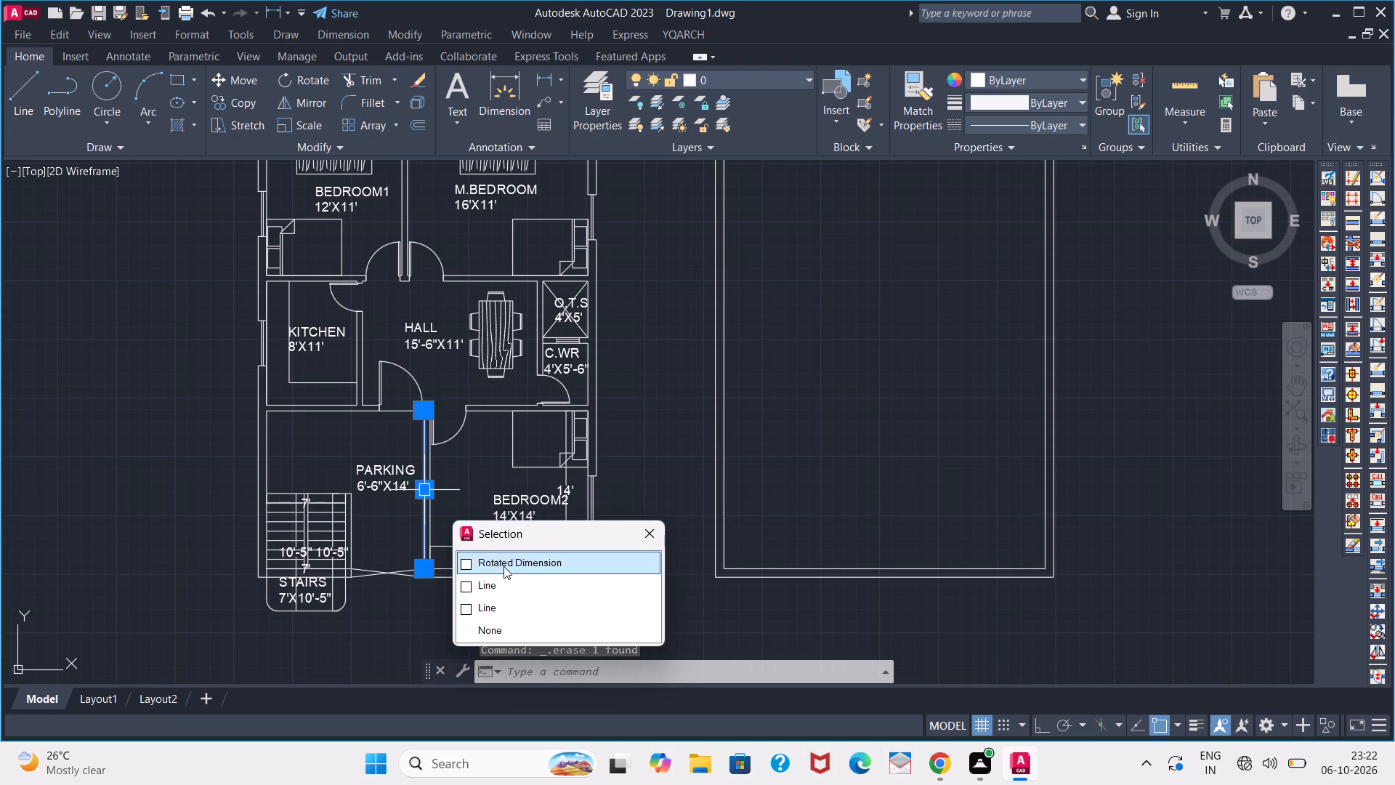
click(504, 566)
key(Delete)
Erase both 14' dimensions in BEDROOM2.
click(574, 483)
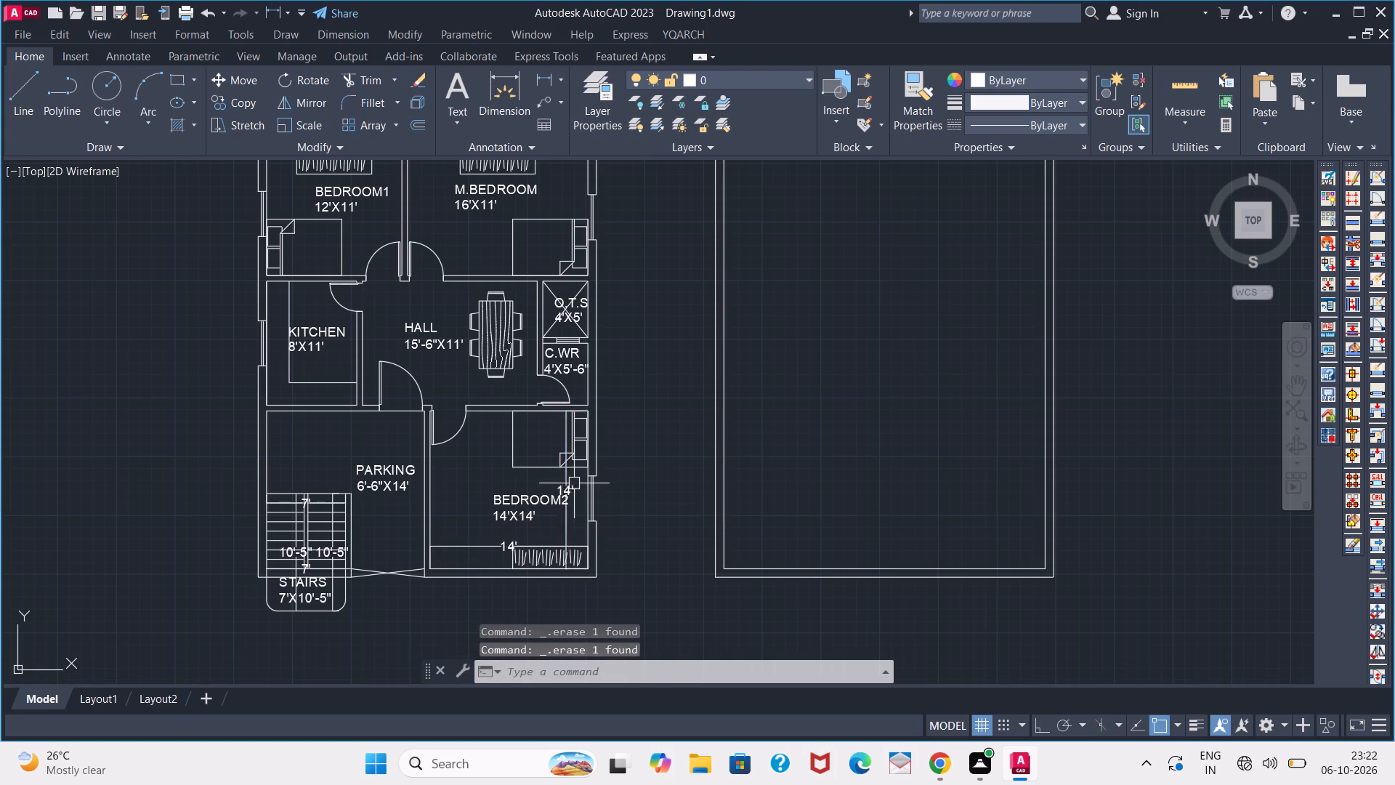
key(Delete)
click(483, 554)
click(464, 537)
key(Delete)
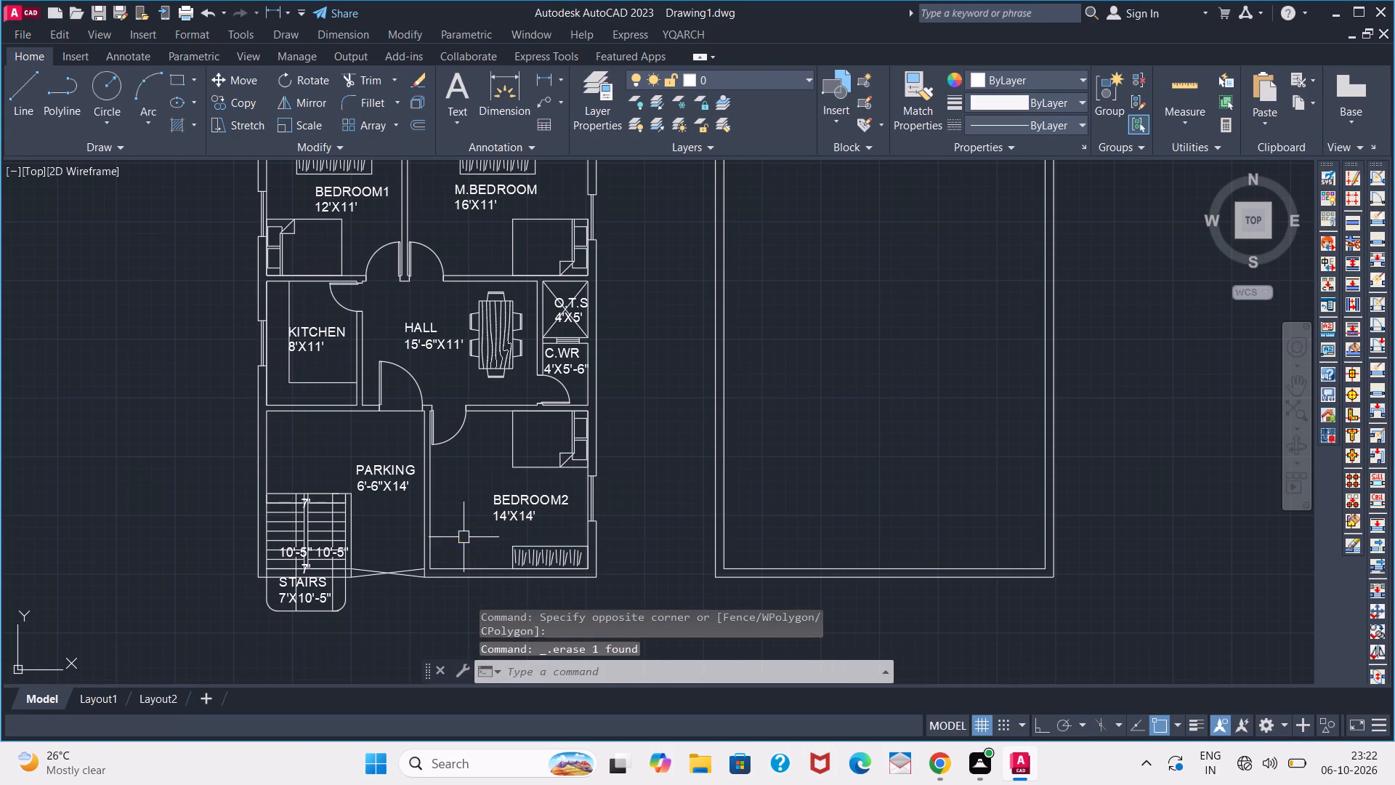
Erase the two 7' and two 10'-5" dimensions on the staircase.
scroll(312, 544, up, 2)
click(289, 448)
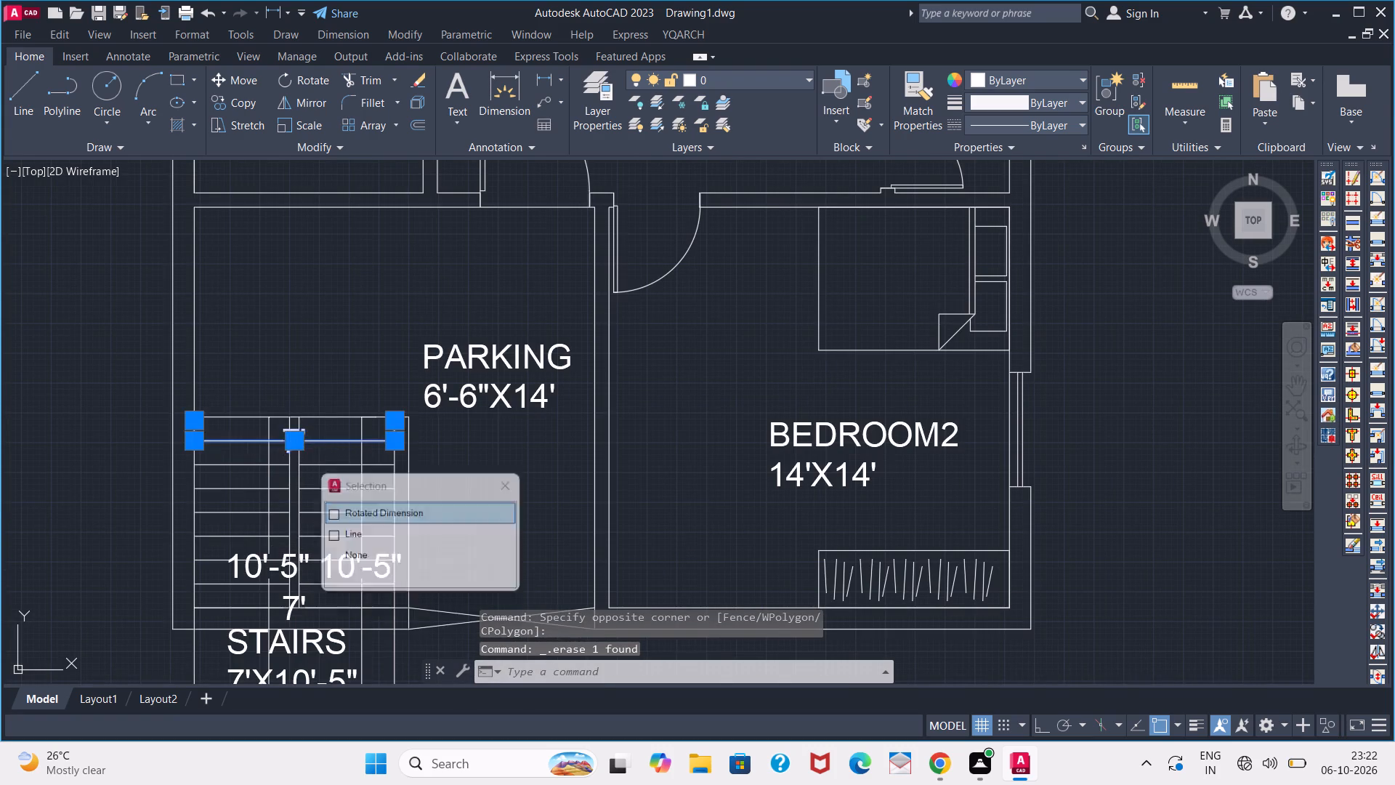
key(Delete)
click(357, 569)
key(Delete)
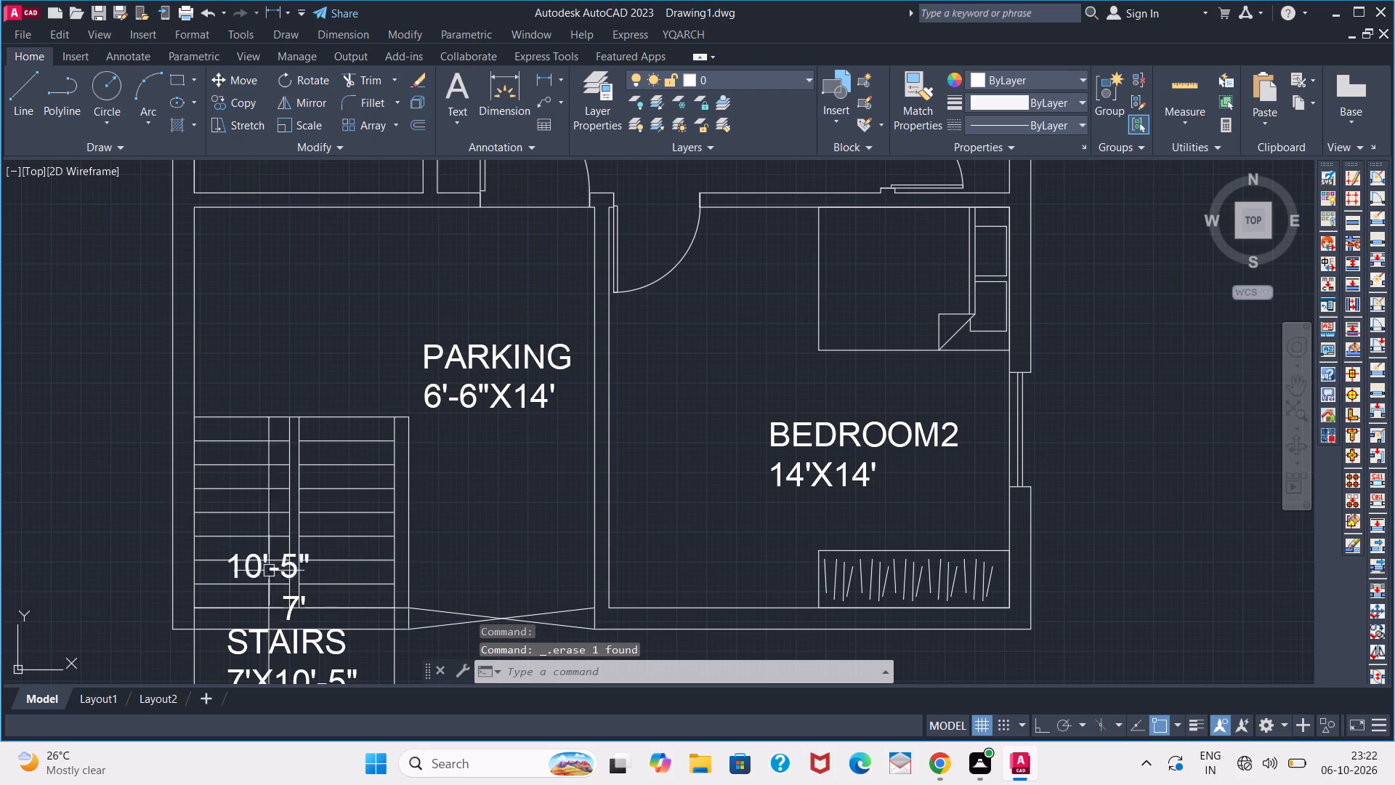
click(269, 568)
key(Delete)
click(294, 607)
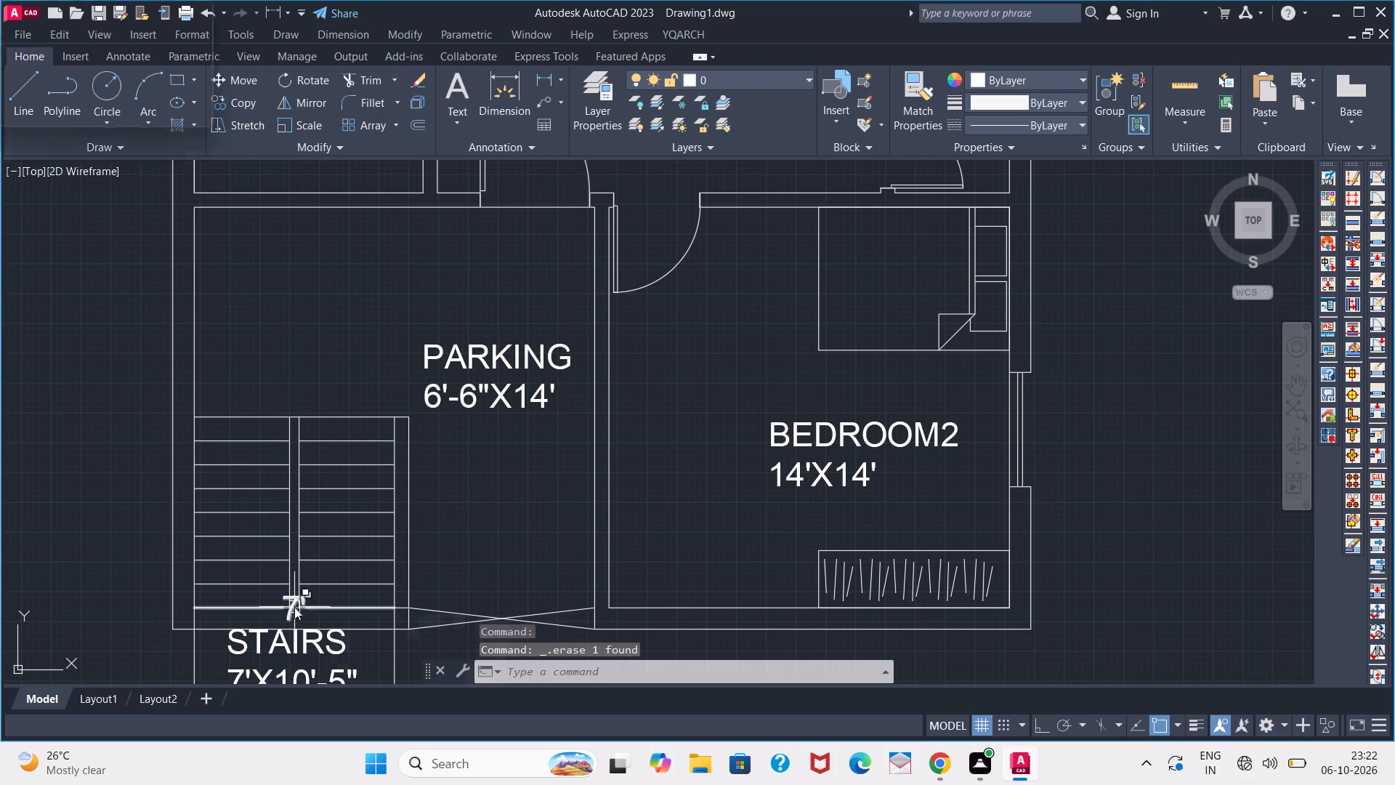
key(Delete)
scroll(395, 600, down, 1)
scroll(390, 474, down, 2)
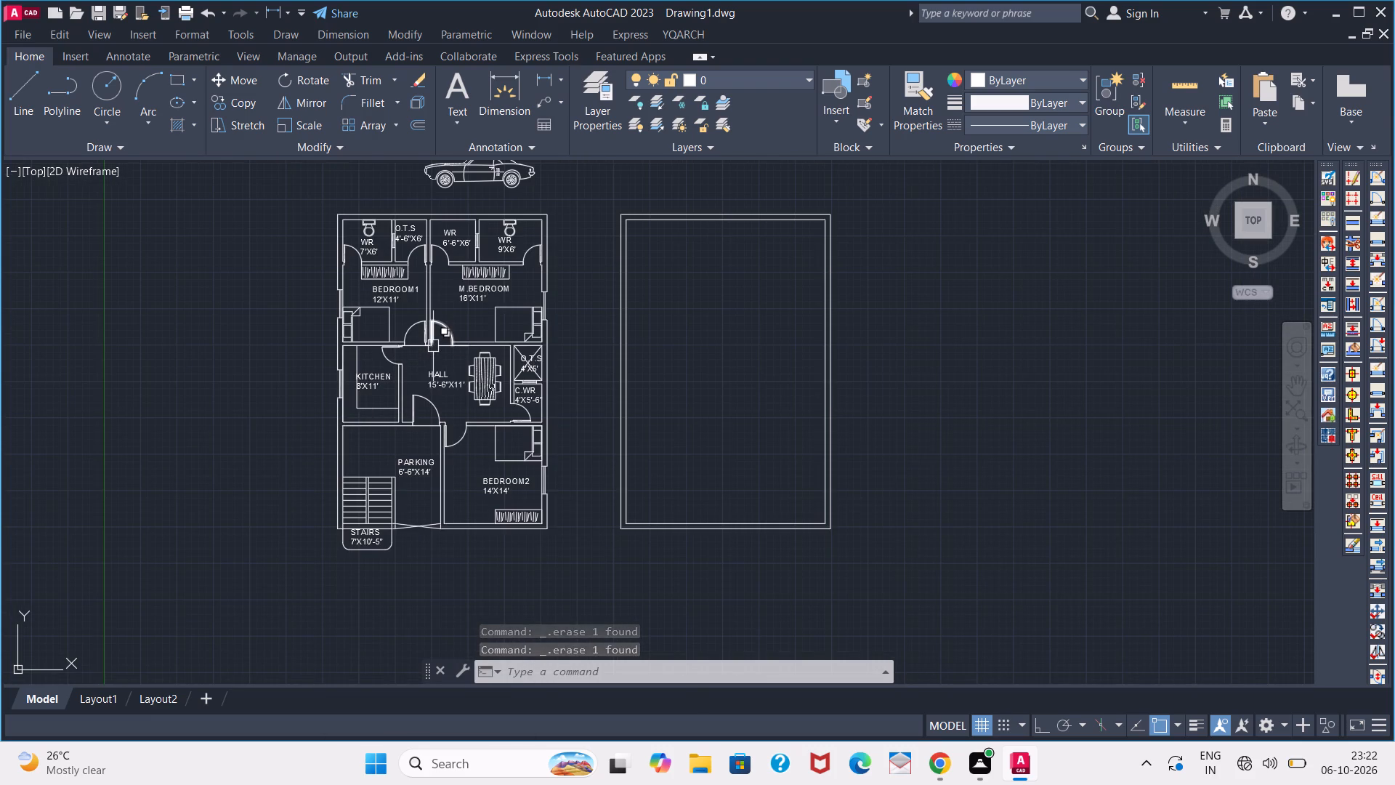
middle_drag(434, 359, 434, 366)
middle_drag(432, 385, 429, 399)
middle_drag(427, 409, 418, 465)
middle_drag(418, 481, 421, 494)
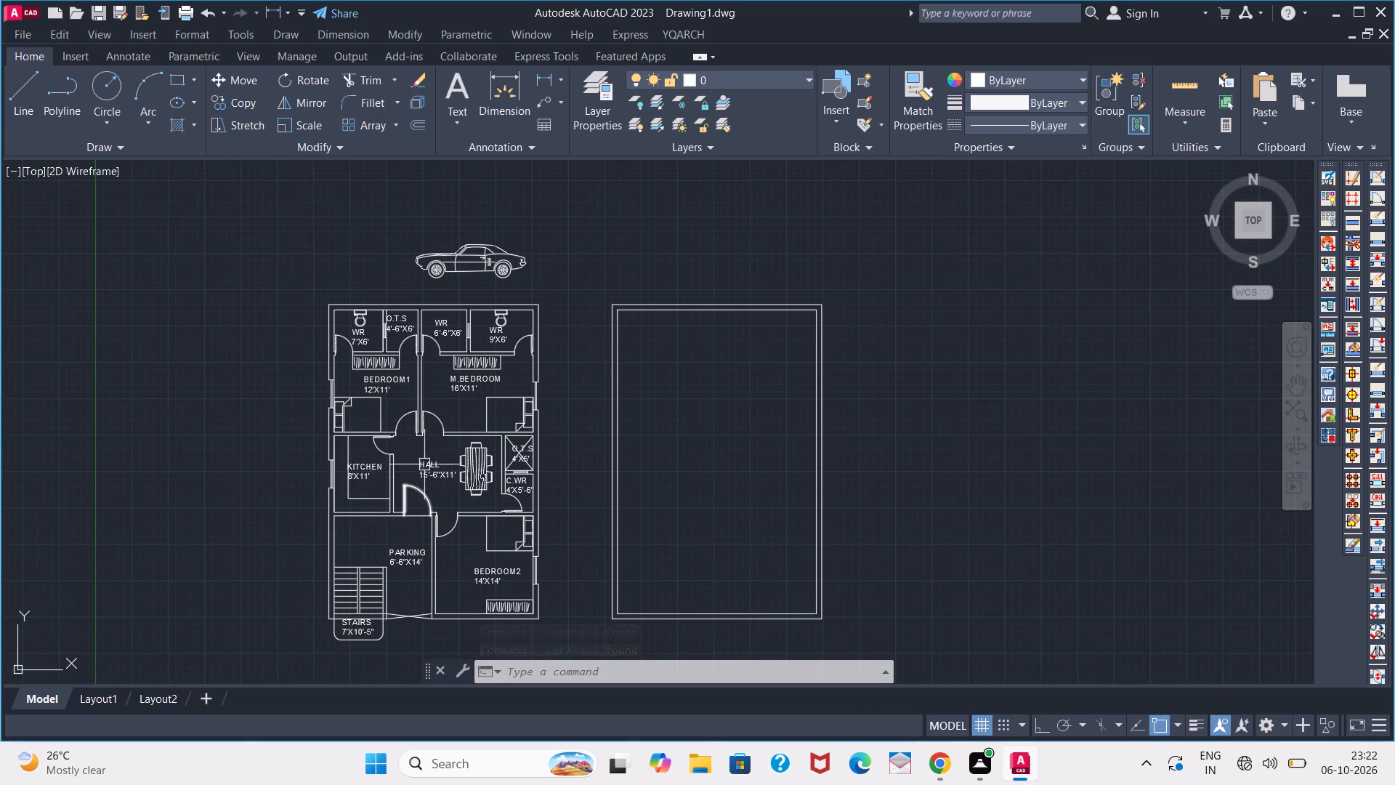
Switch the car block above the floor plan to its Sports Car (Top) view.
click(462, 273)
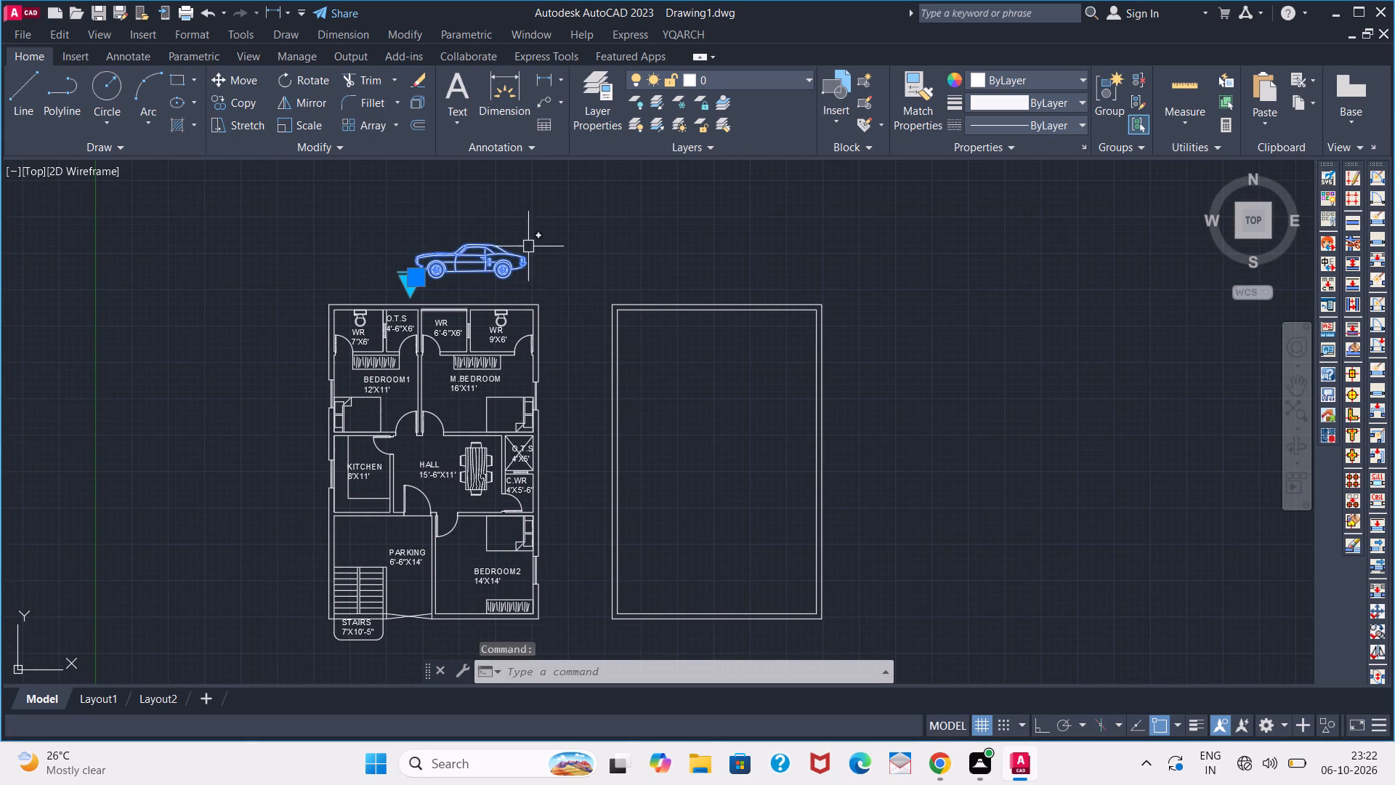
scroll(395, 278, up, 3)
click(445, 302)
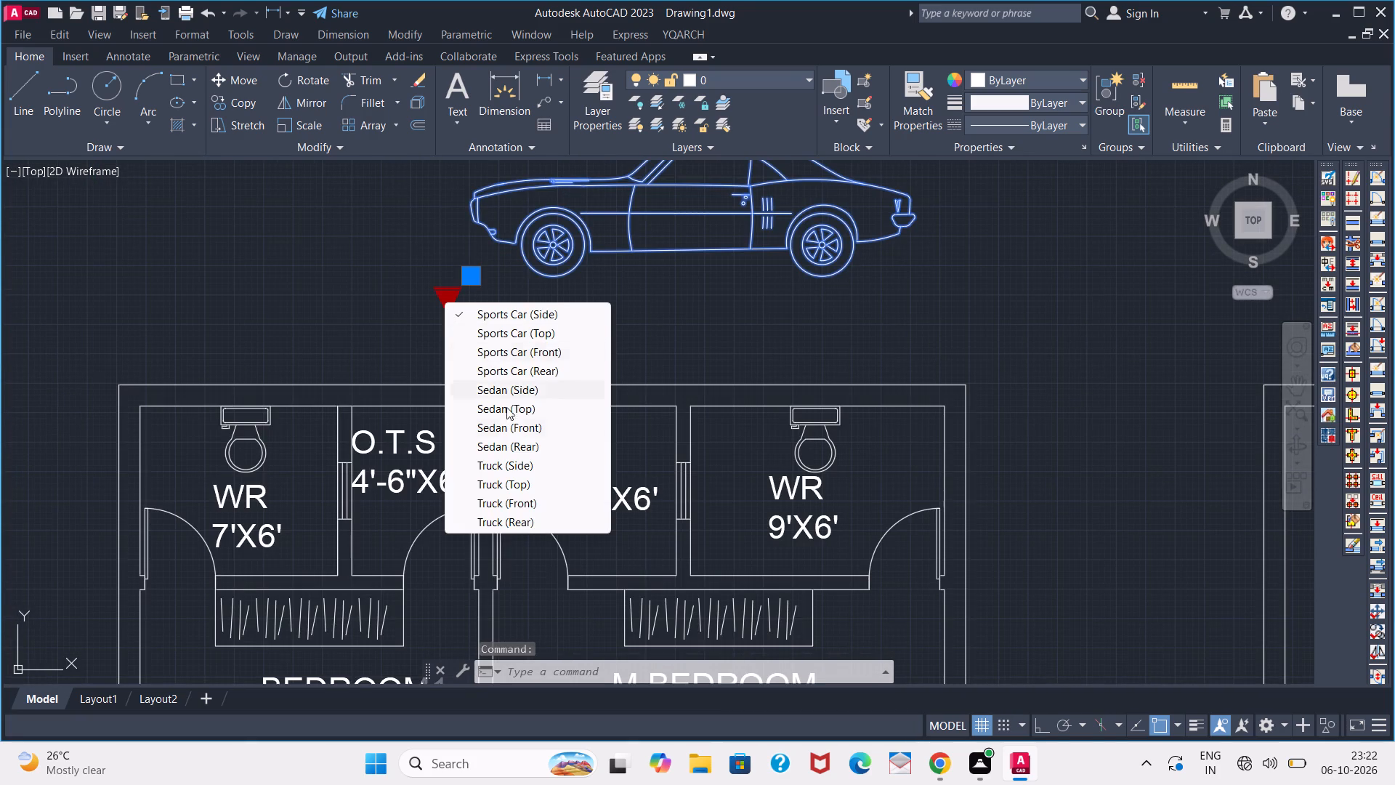
click(503, 341)
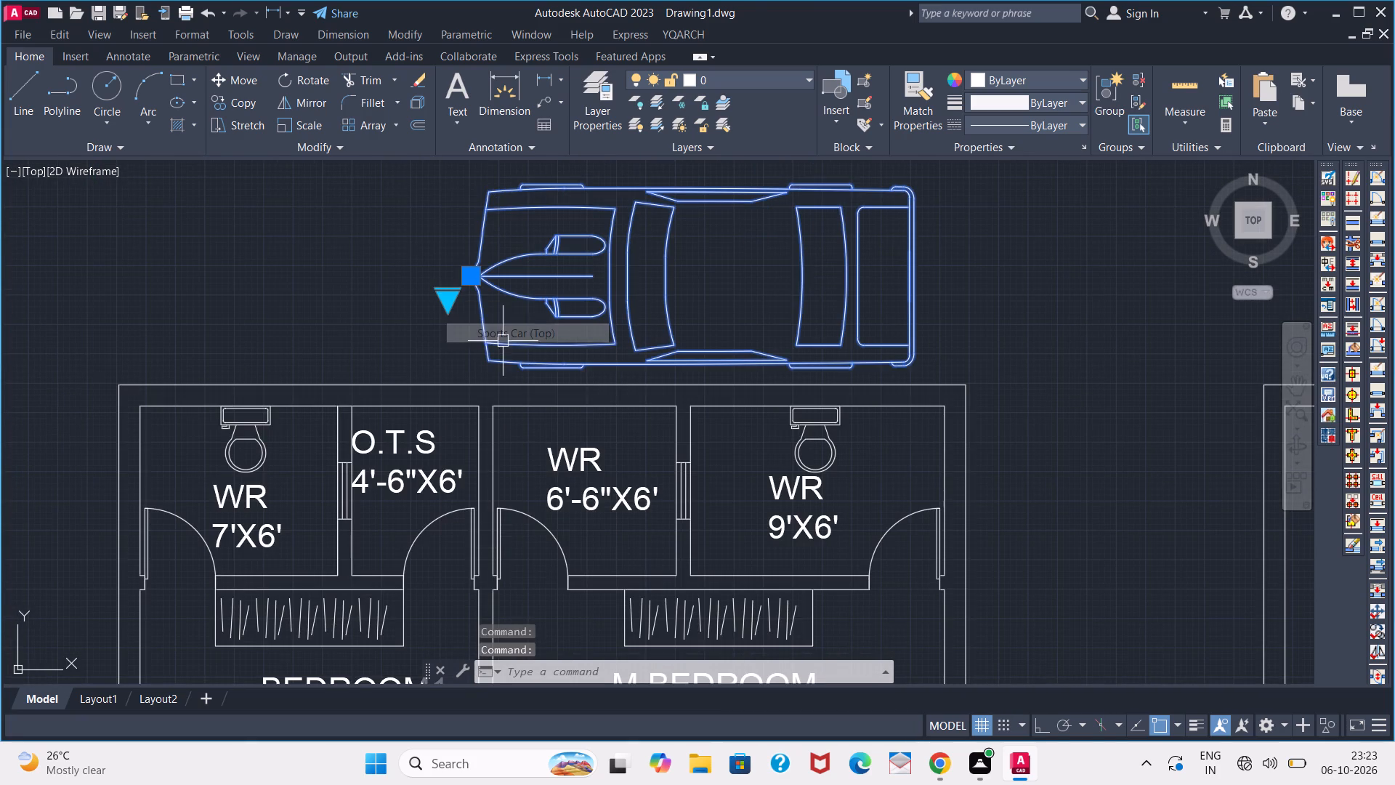
Scale the top-view car down freehand to roughly half its size, using its front end as the base point.
key(s)
text(C)
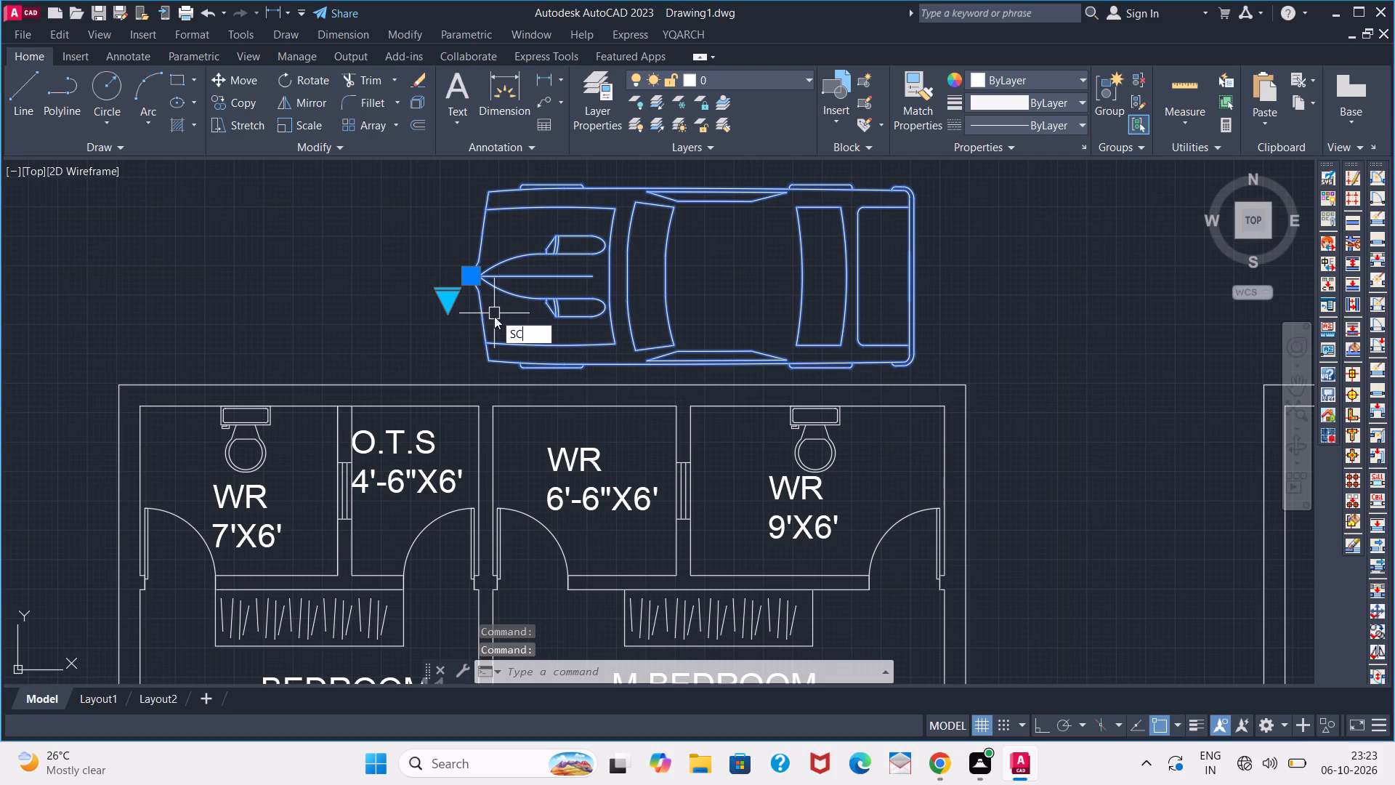
key(space)
click(476, 270)
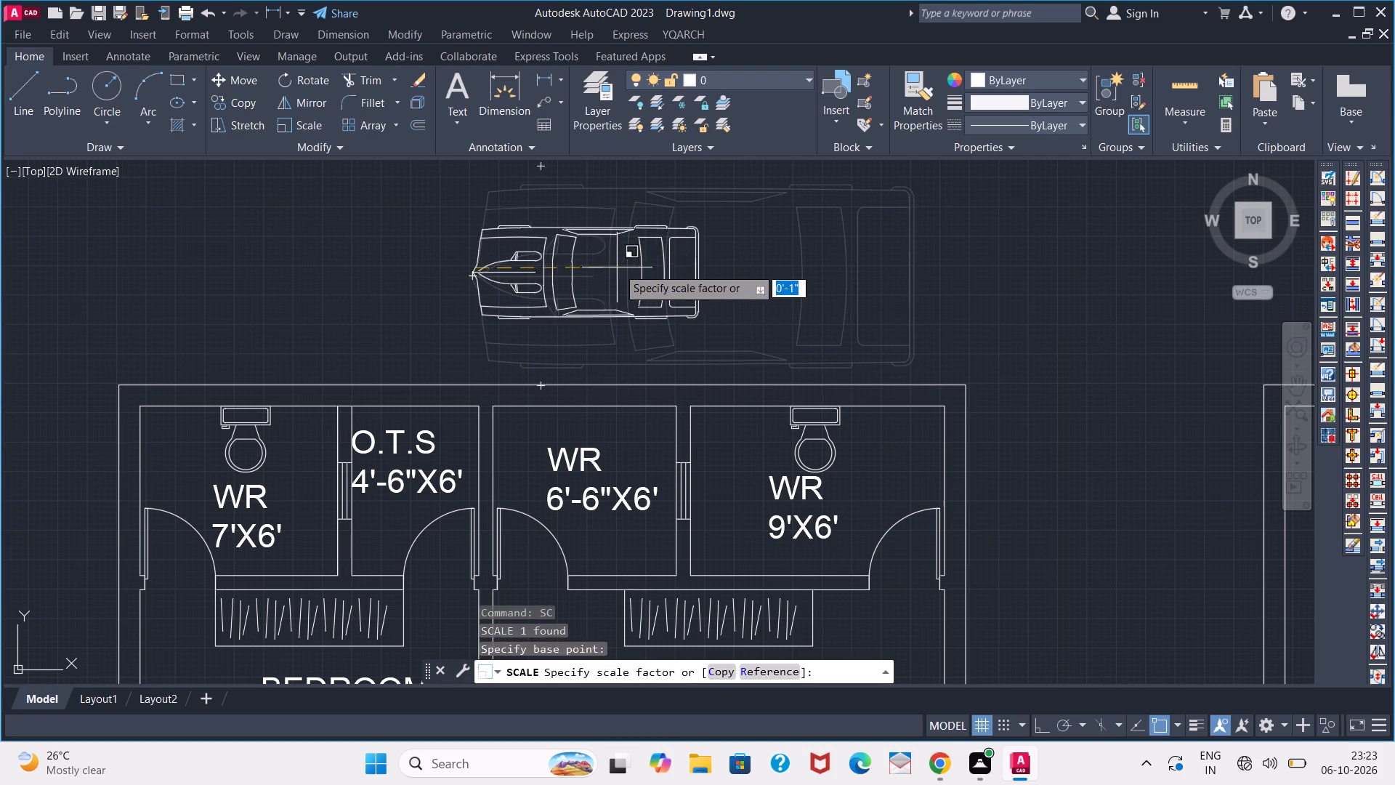
click(623, 267)
scroll(656, 288, down, 3)
Move the scaled car into the parking area, just above the staircase.
click(658, 294)
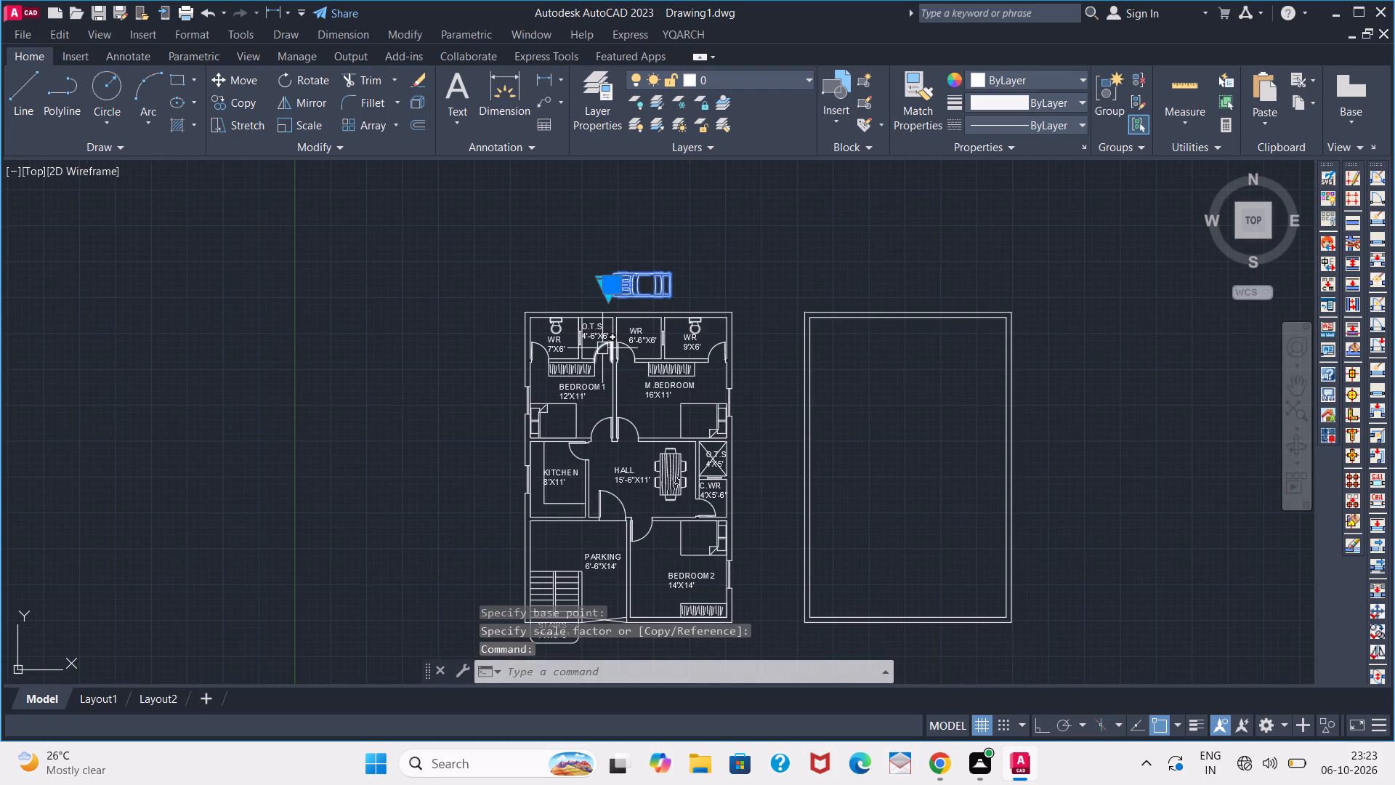
key(m)
key(Return)
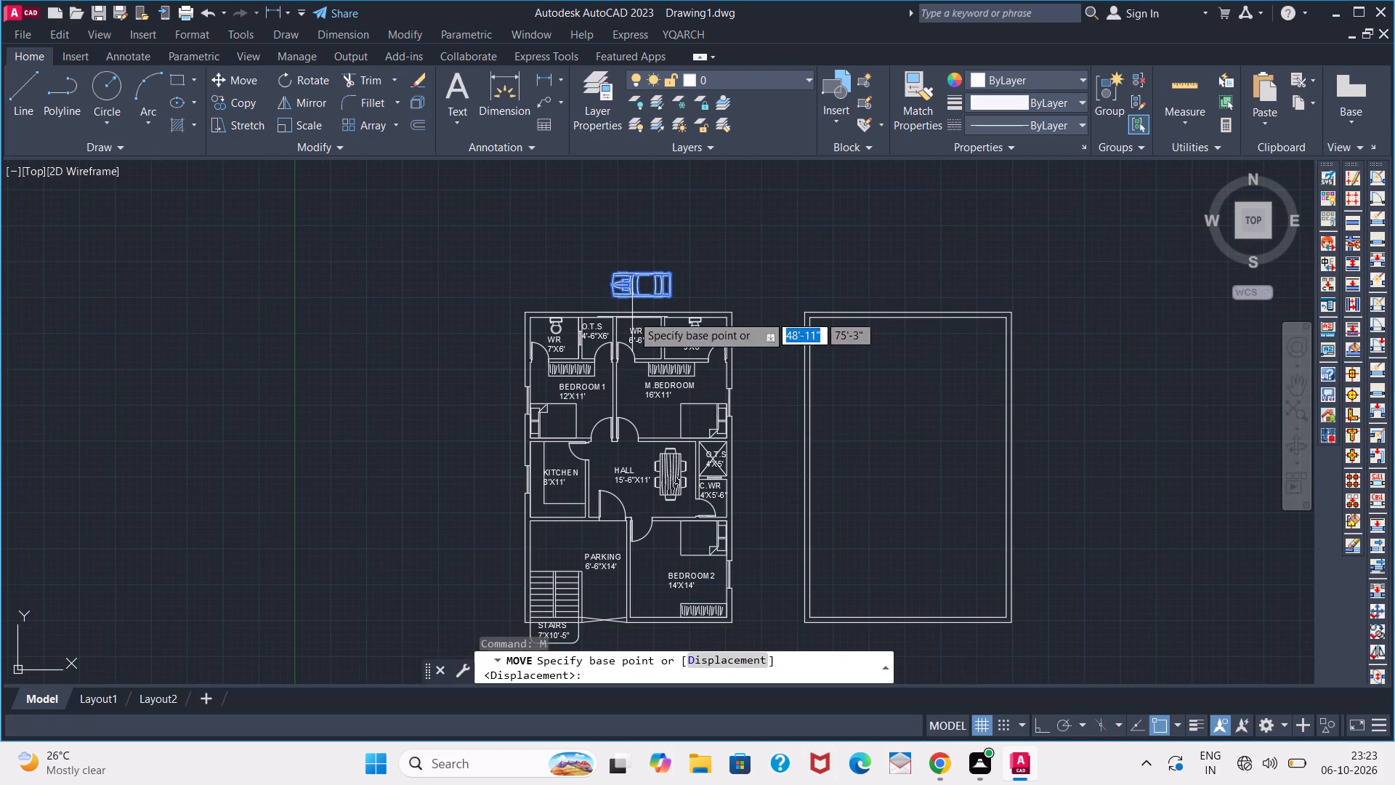
click(640, 299)
scroll(567, 552, up, 2)
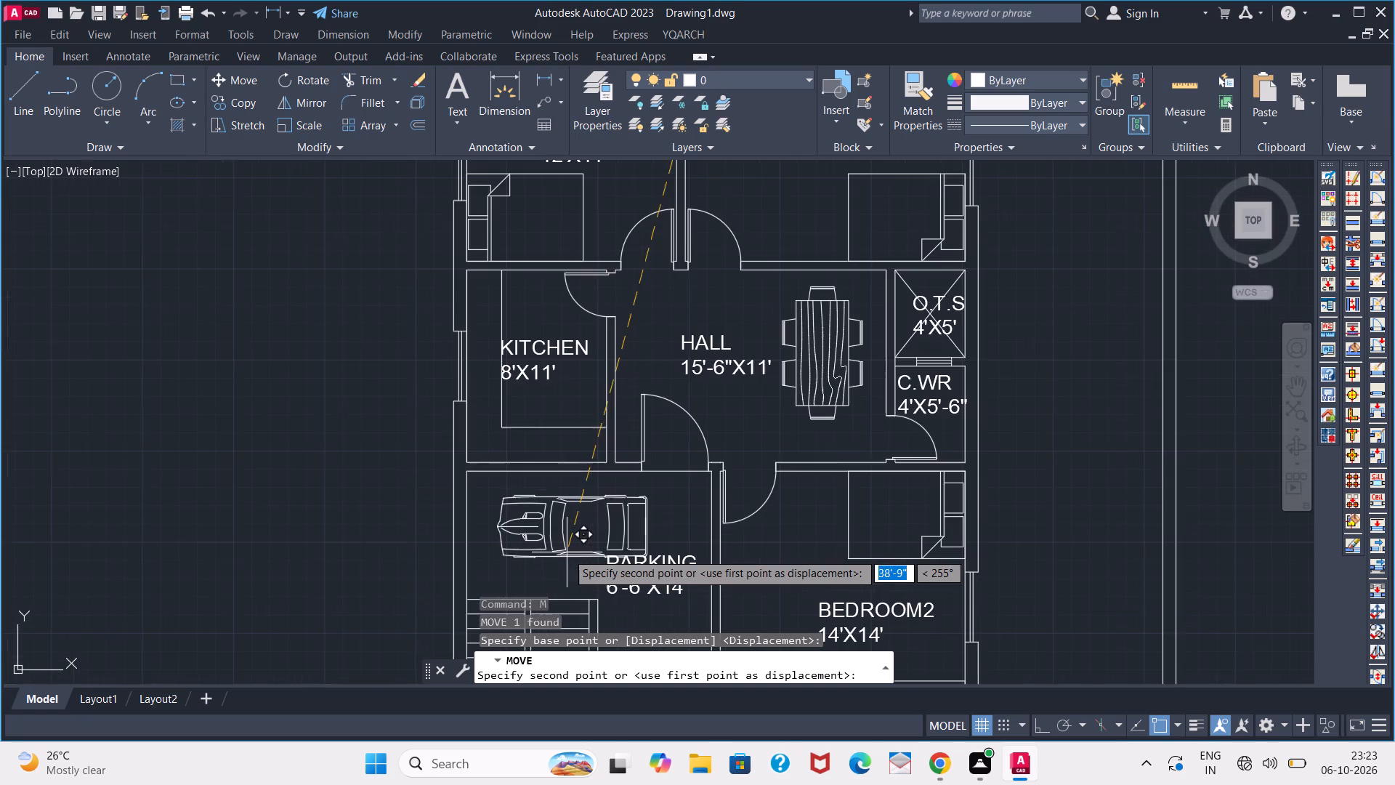
click(548, 552)
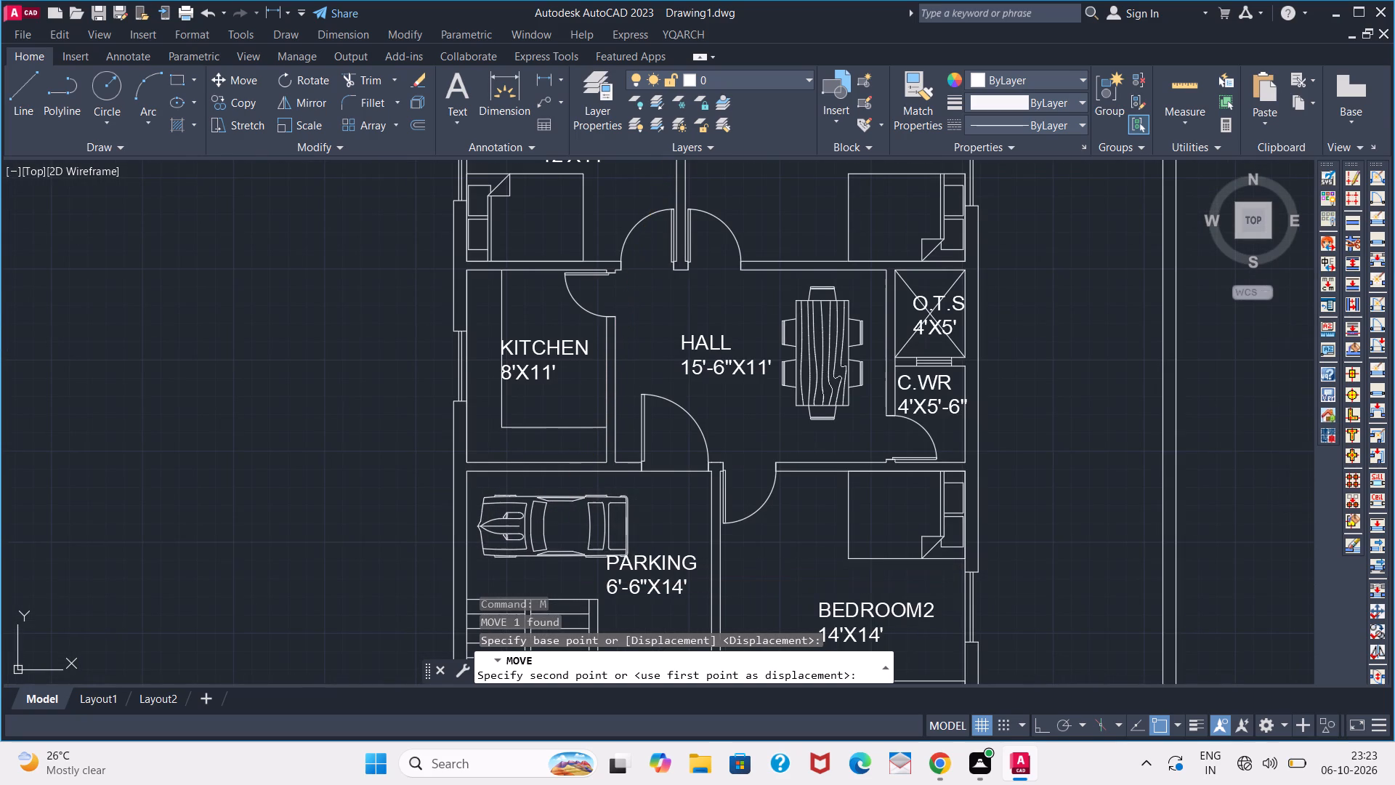
key(space)
key(space)
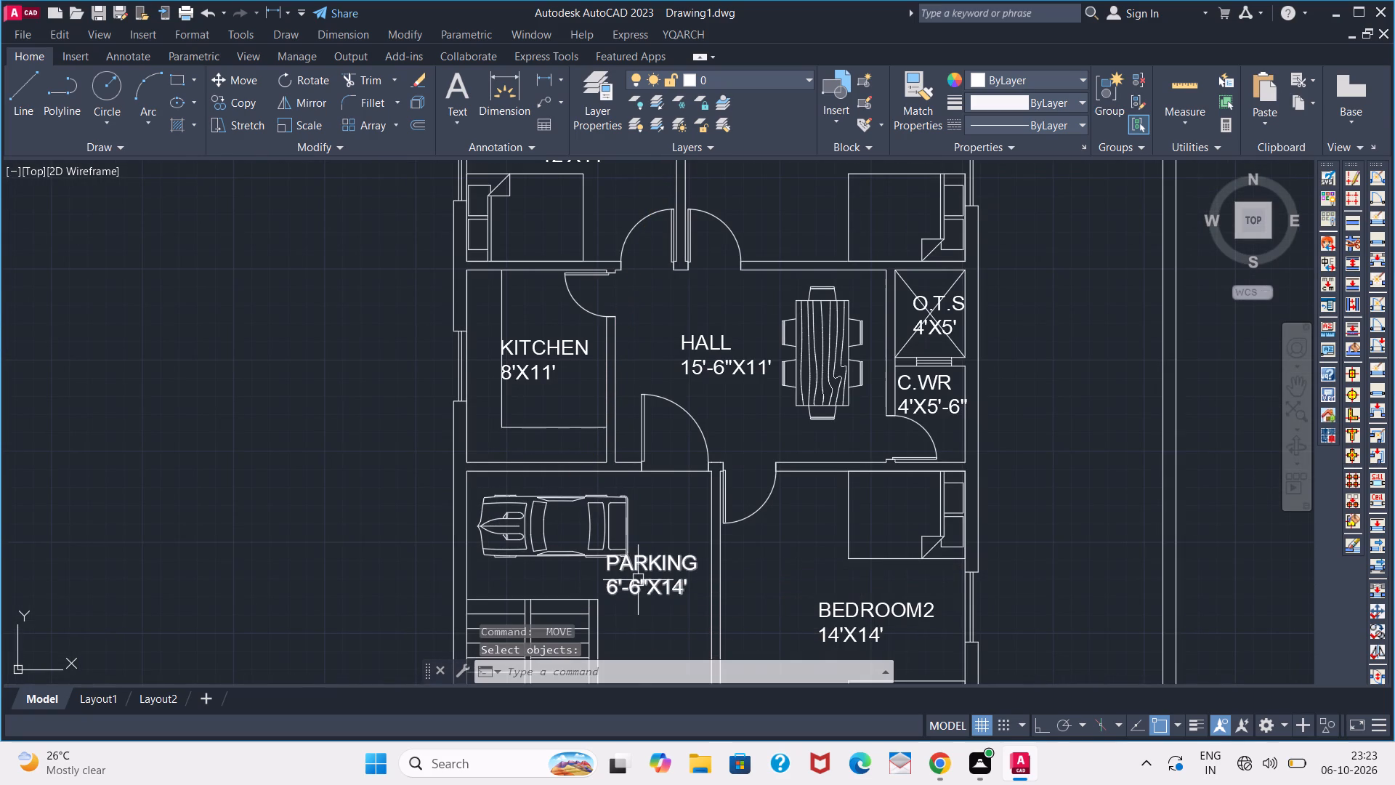
Shift the PARKING label slightly downward, clear of the car.
click(638, 579)
click(643, 579)
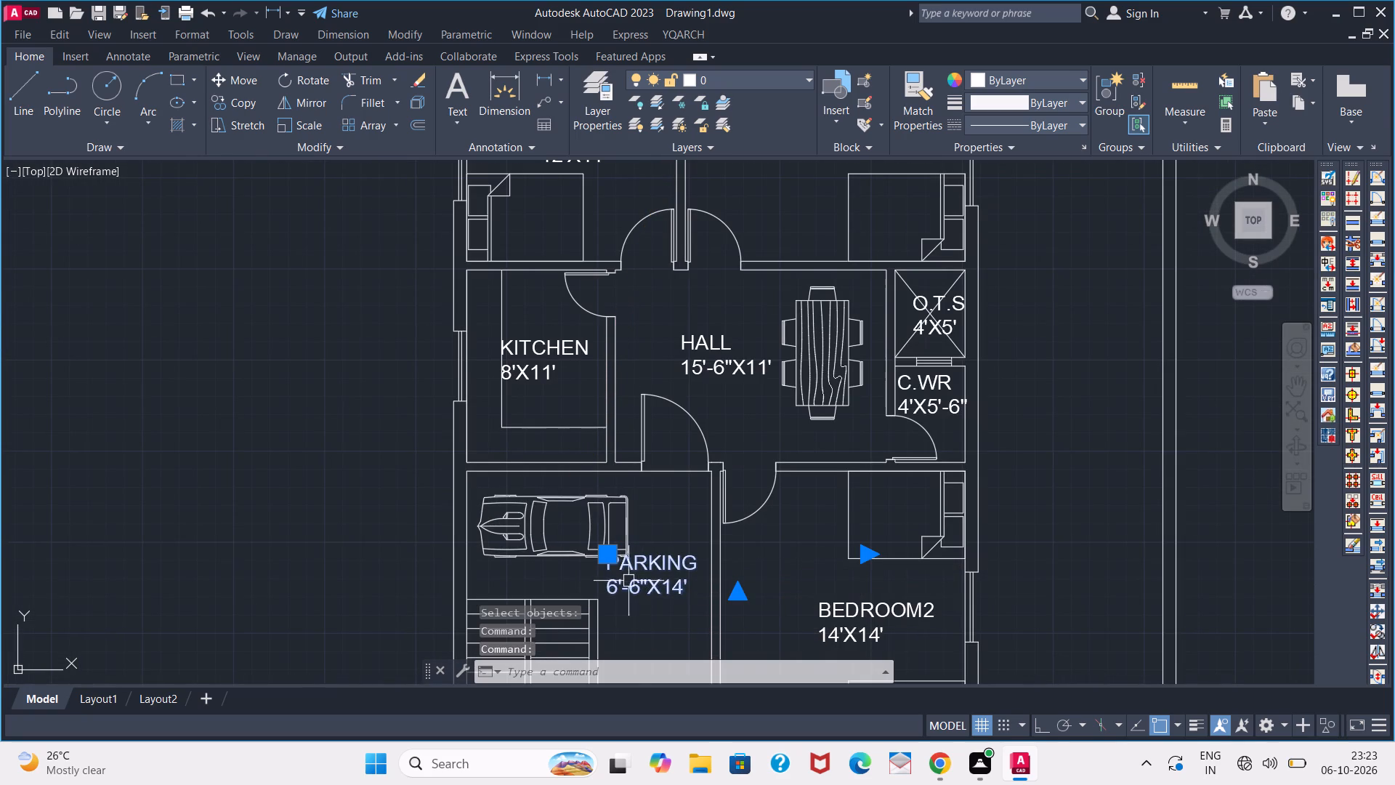
click(610, 561)
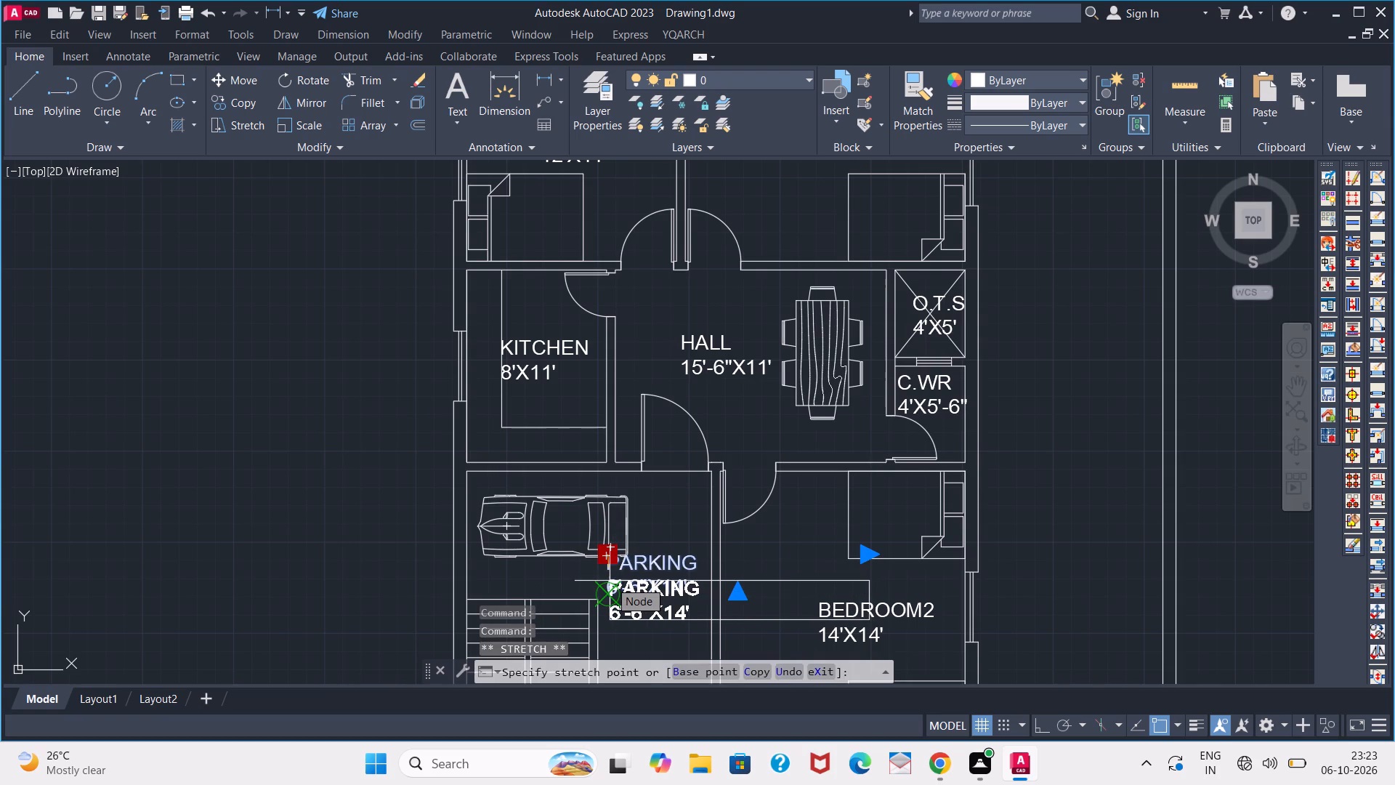
scroll(610, 581, up, 2)
click(610, 581)
scroll(610, 563, down, 5)
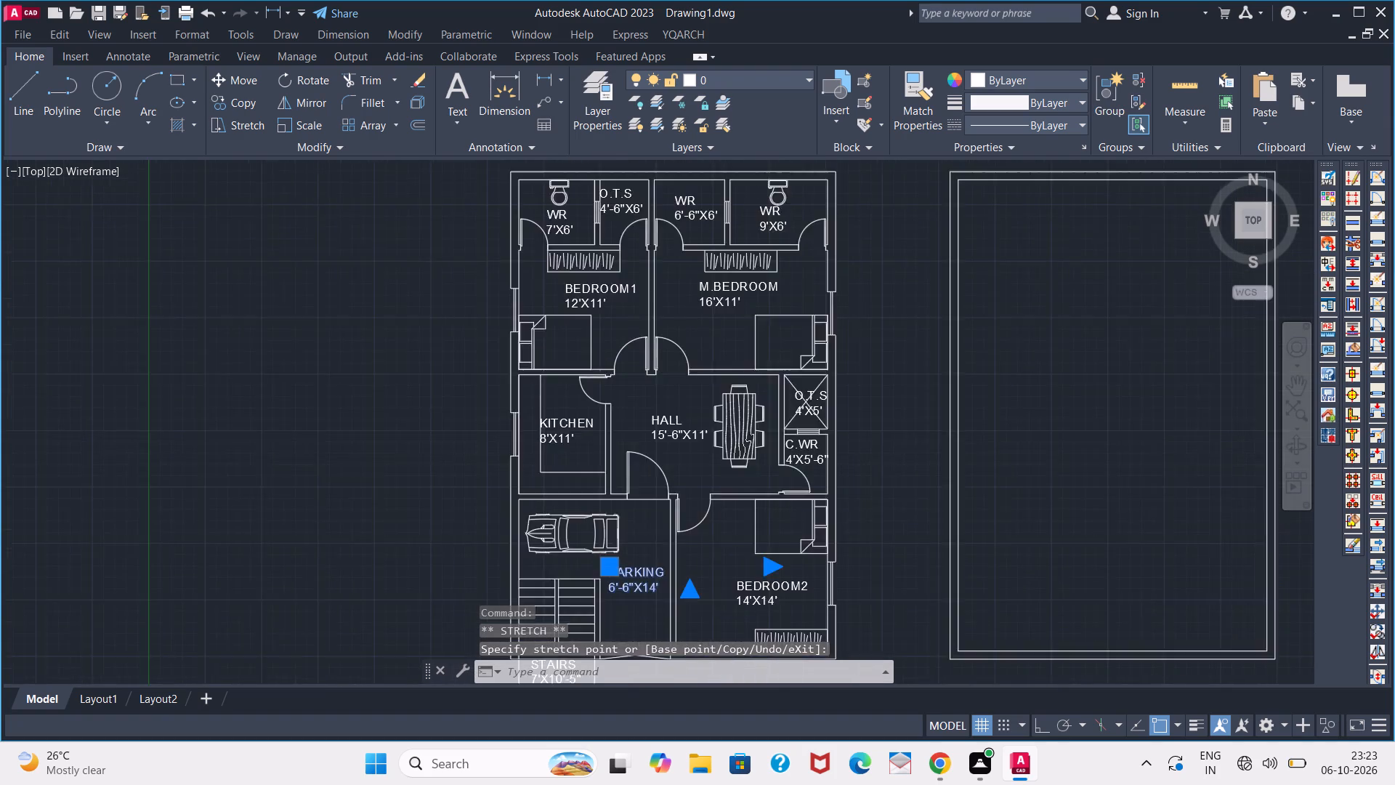
key(Escape)
Select all thirteen room name and size labels across the floor plan and assign them to the TEXT layer.
middle_drag(707, 551, 535, 470)
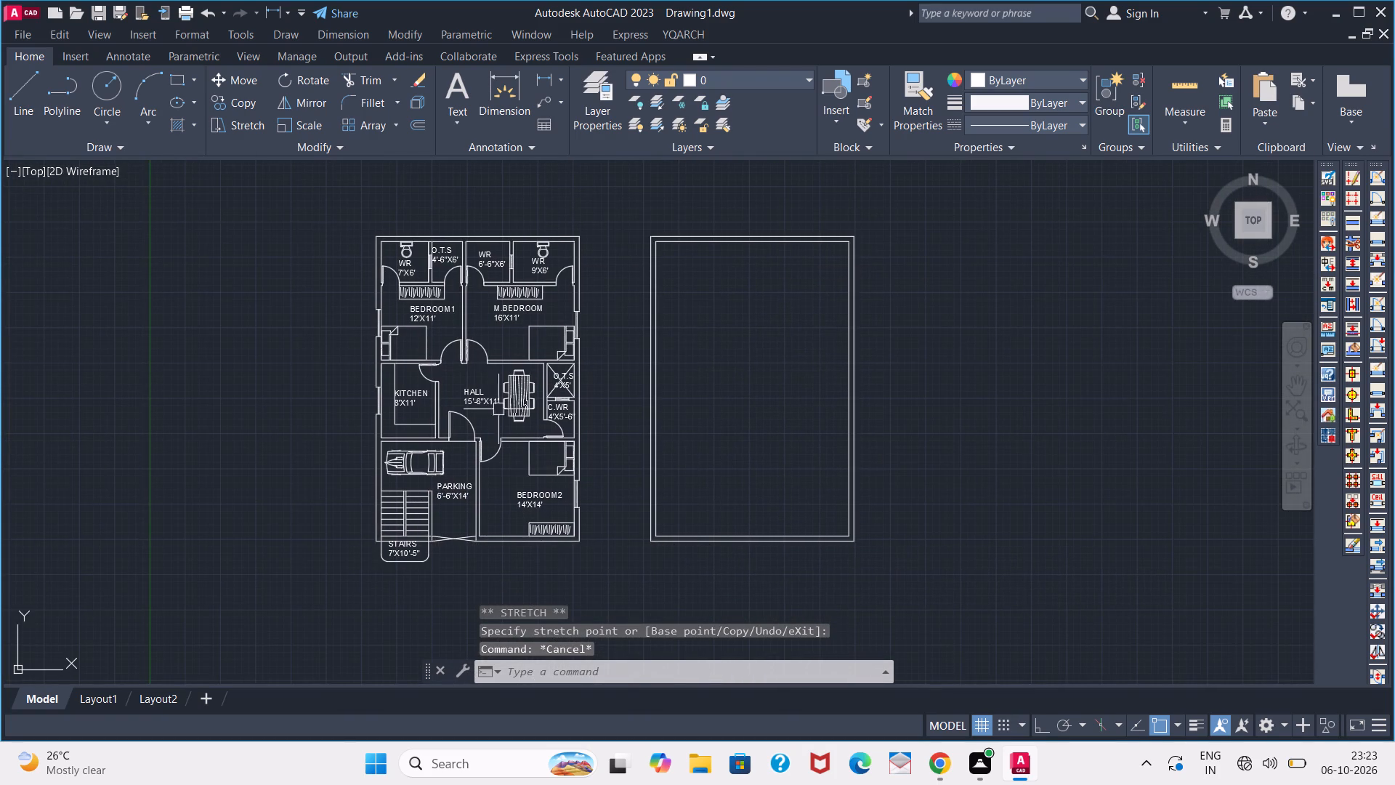
click(477, 393)
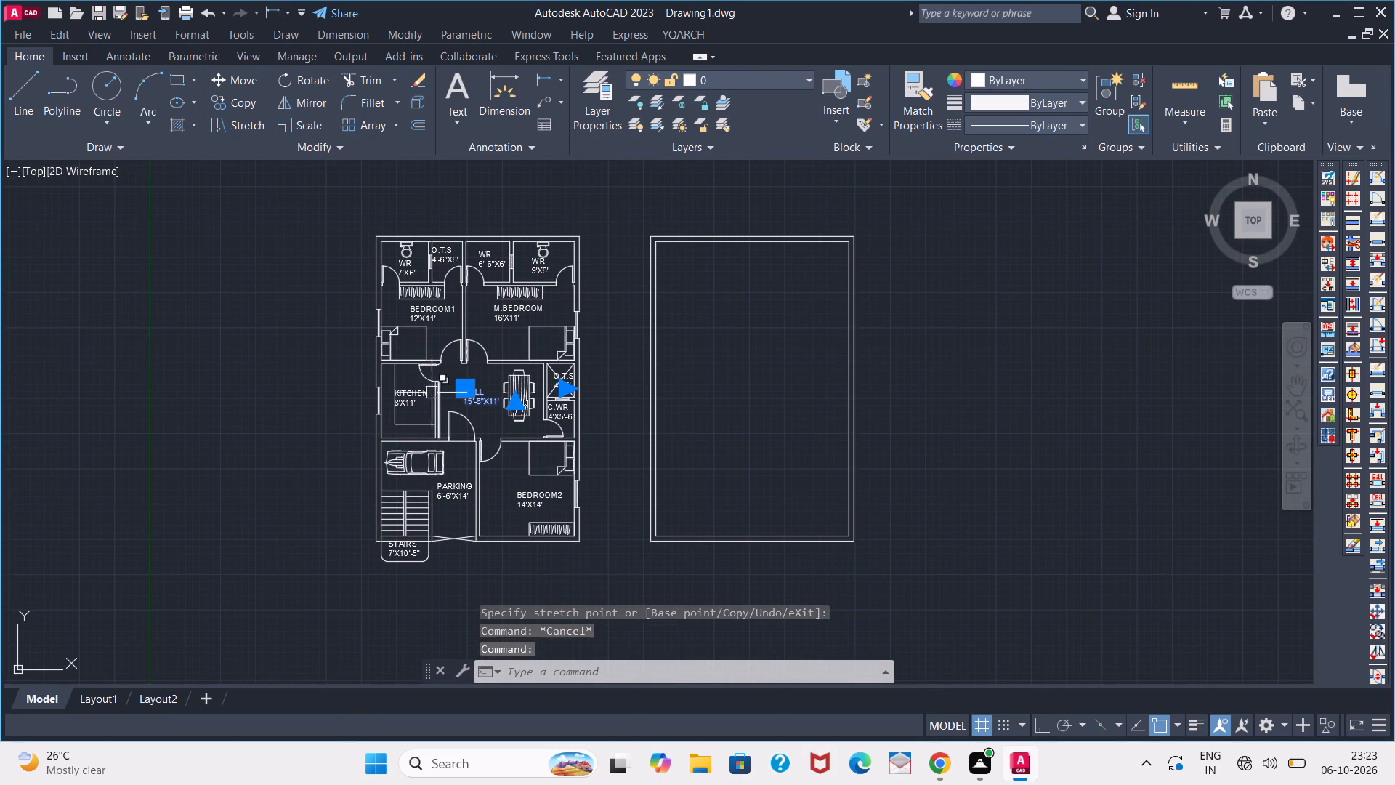
click(421, 392)
click(421, 318)
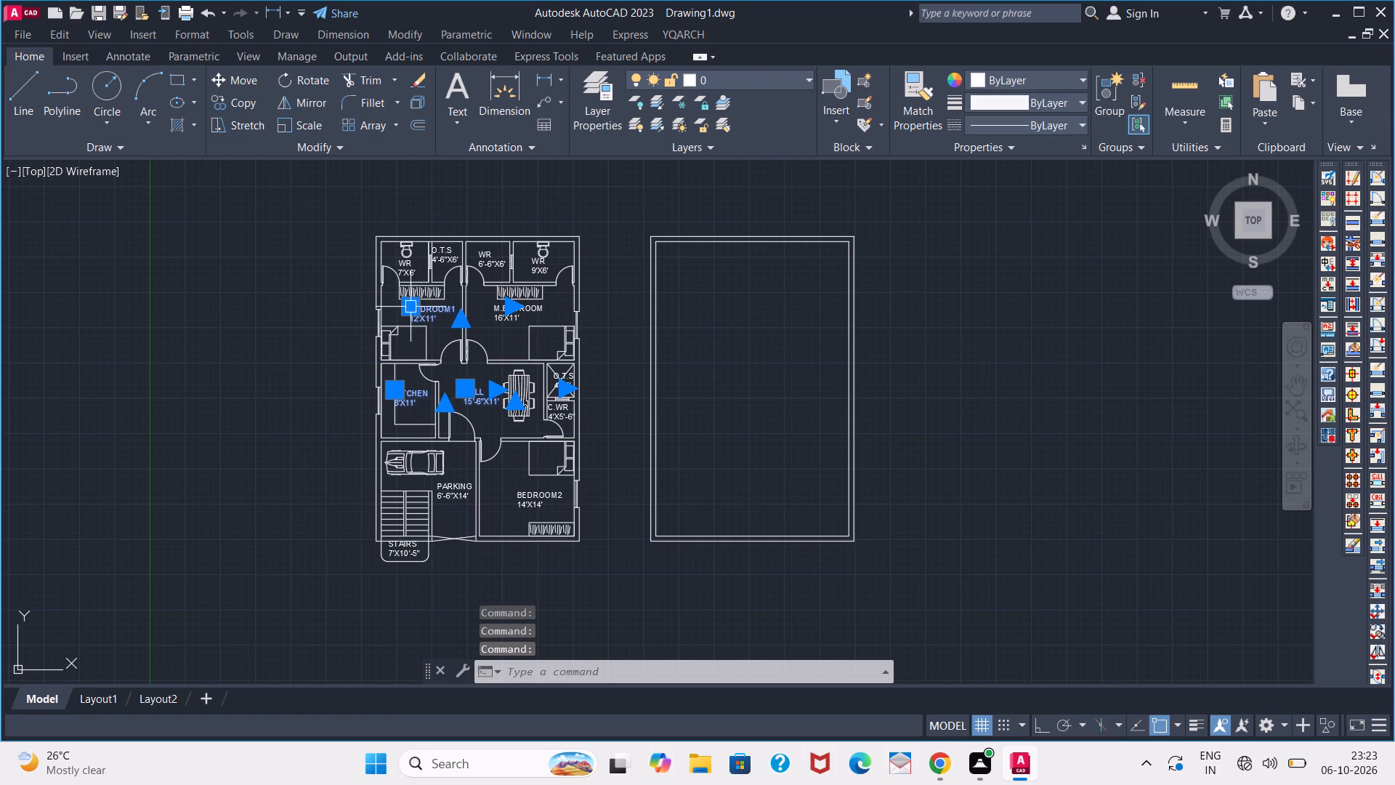
click(409, 278)
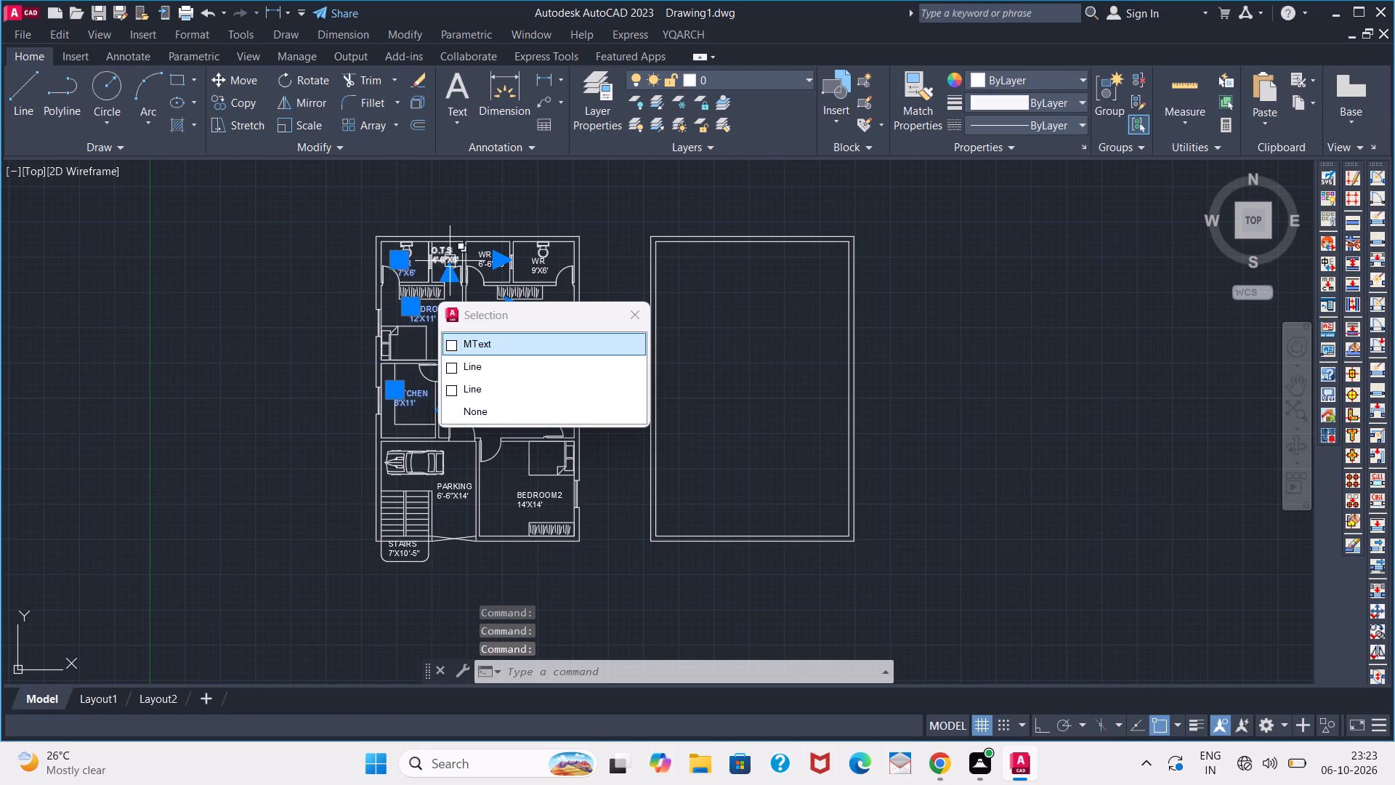
key(space)
click(446, 257)
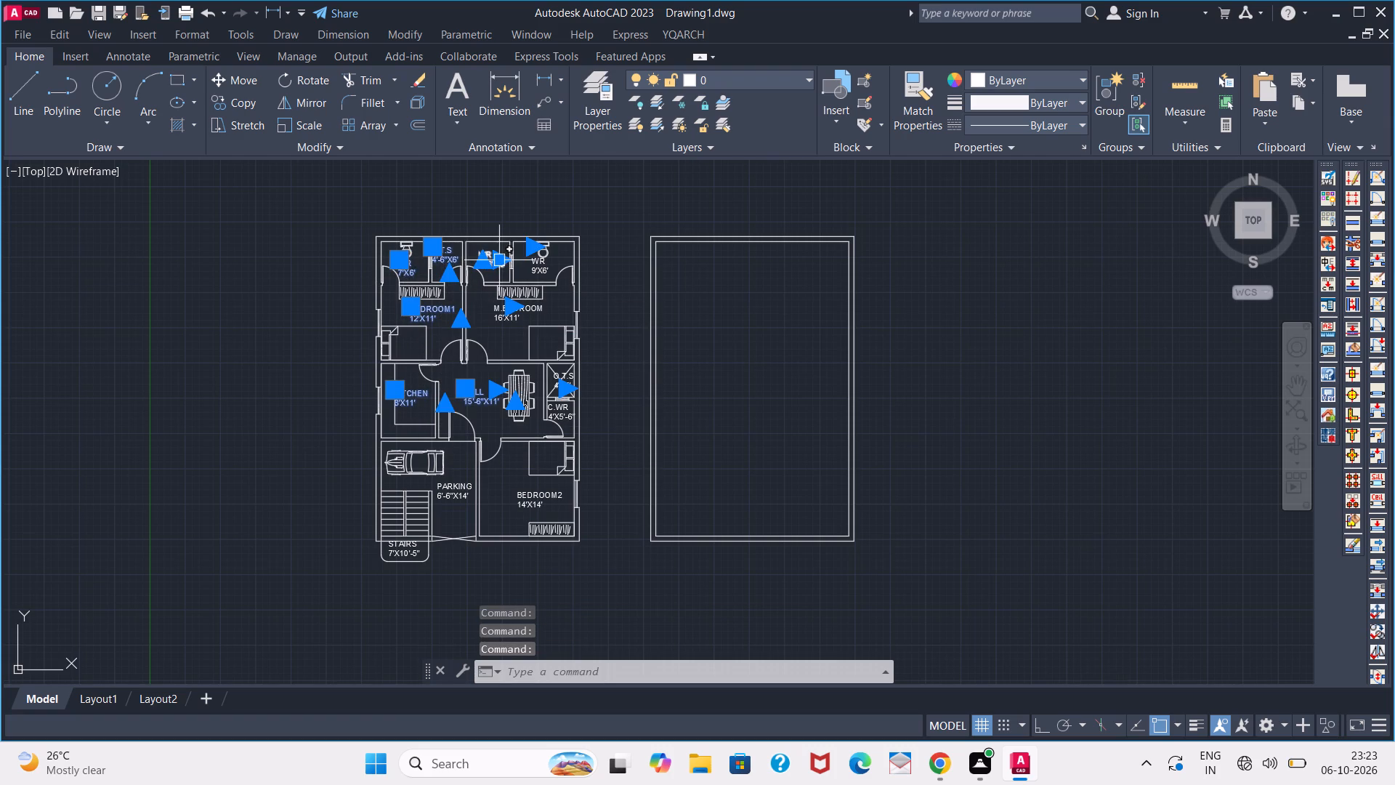
scroll(488, 248, up, 3)
click(489, 259)
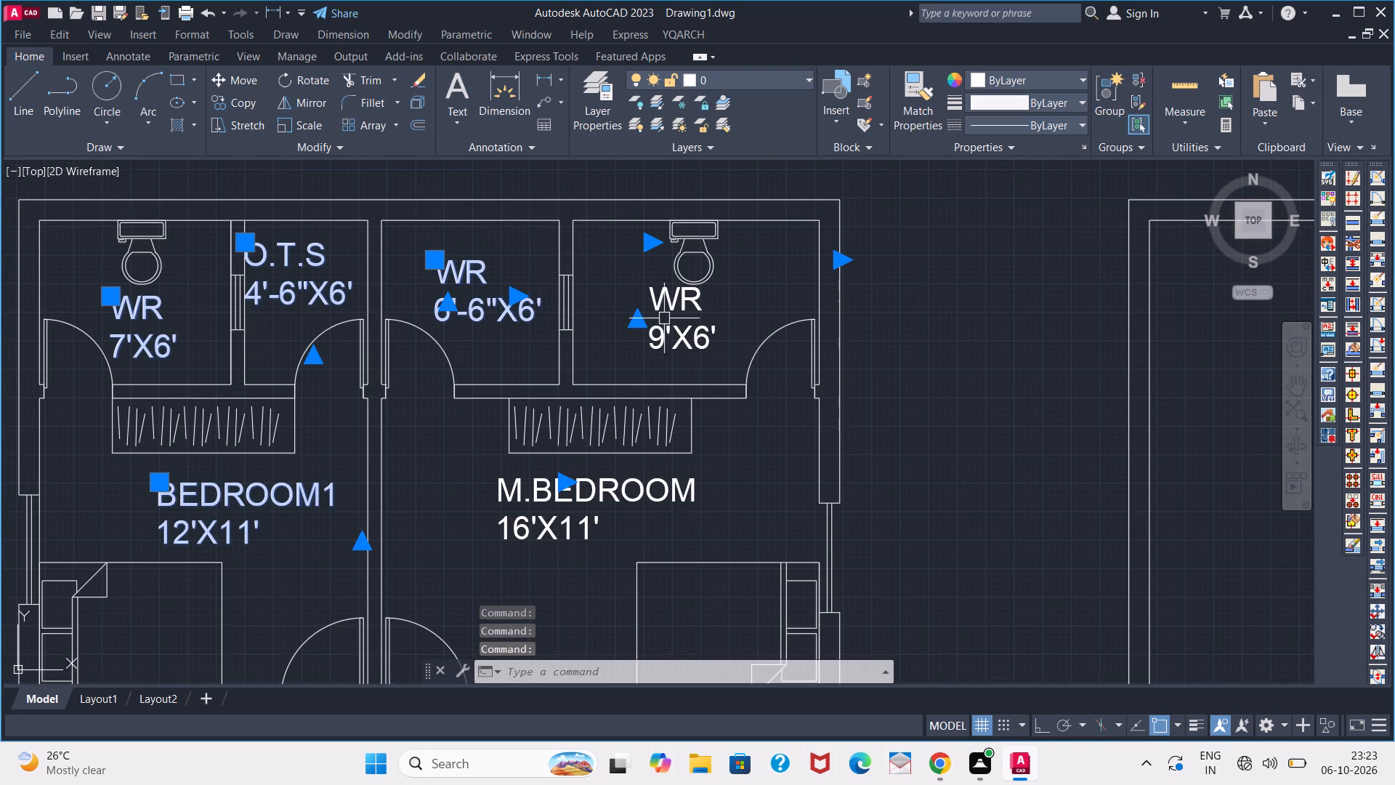
click(664, 318)
click(655, 344)
scroll(591, 450, down, 1)
click(581, 502)
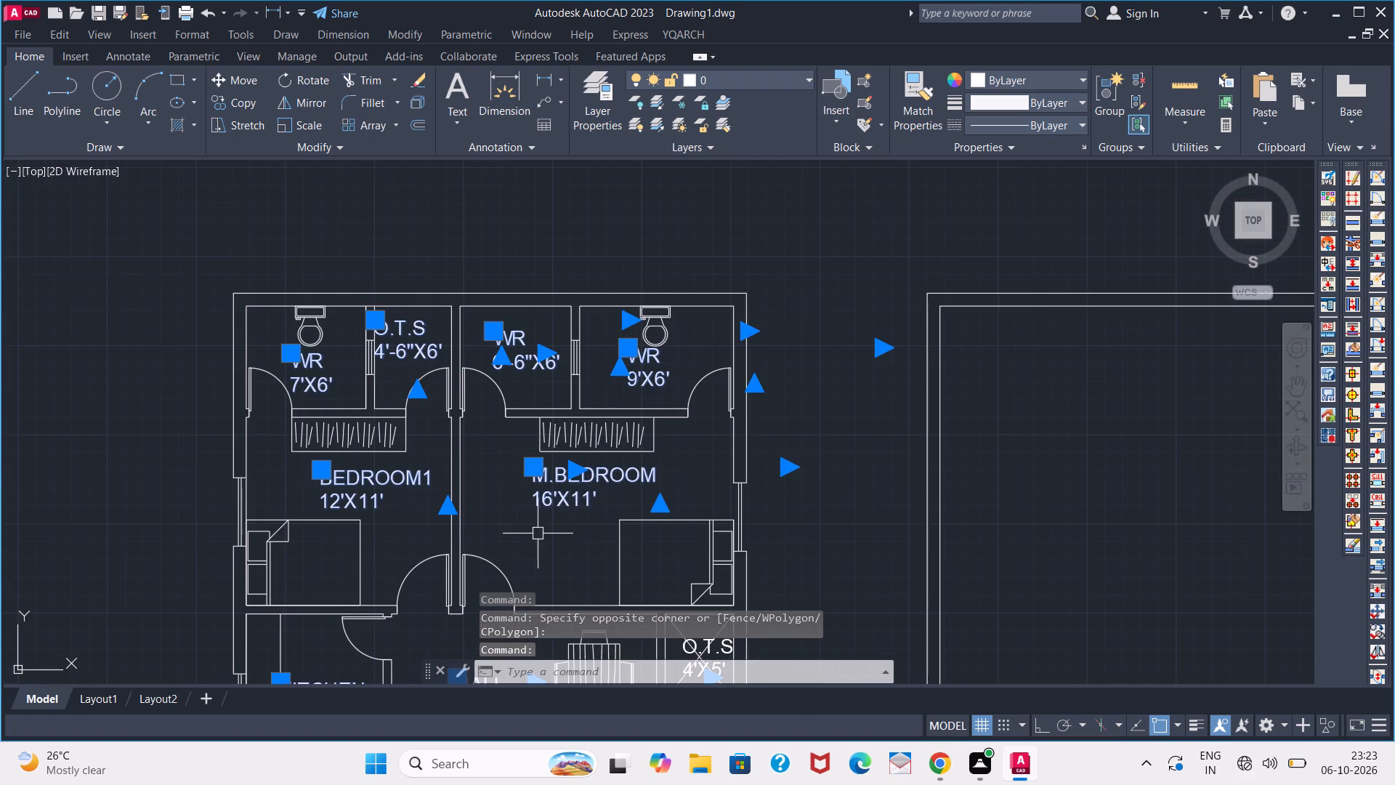
middle_drag(509, 498, 458, 291)
middle_drag(458, 289, 456, 272)
scroll(637, 411, up, 2)
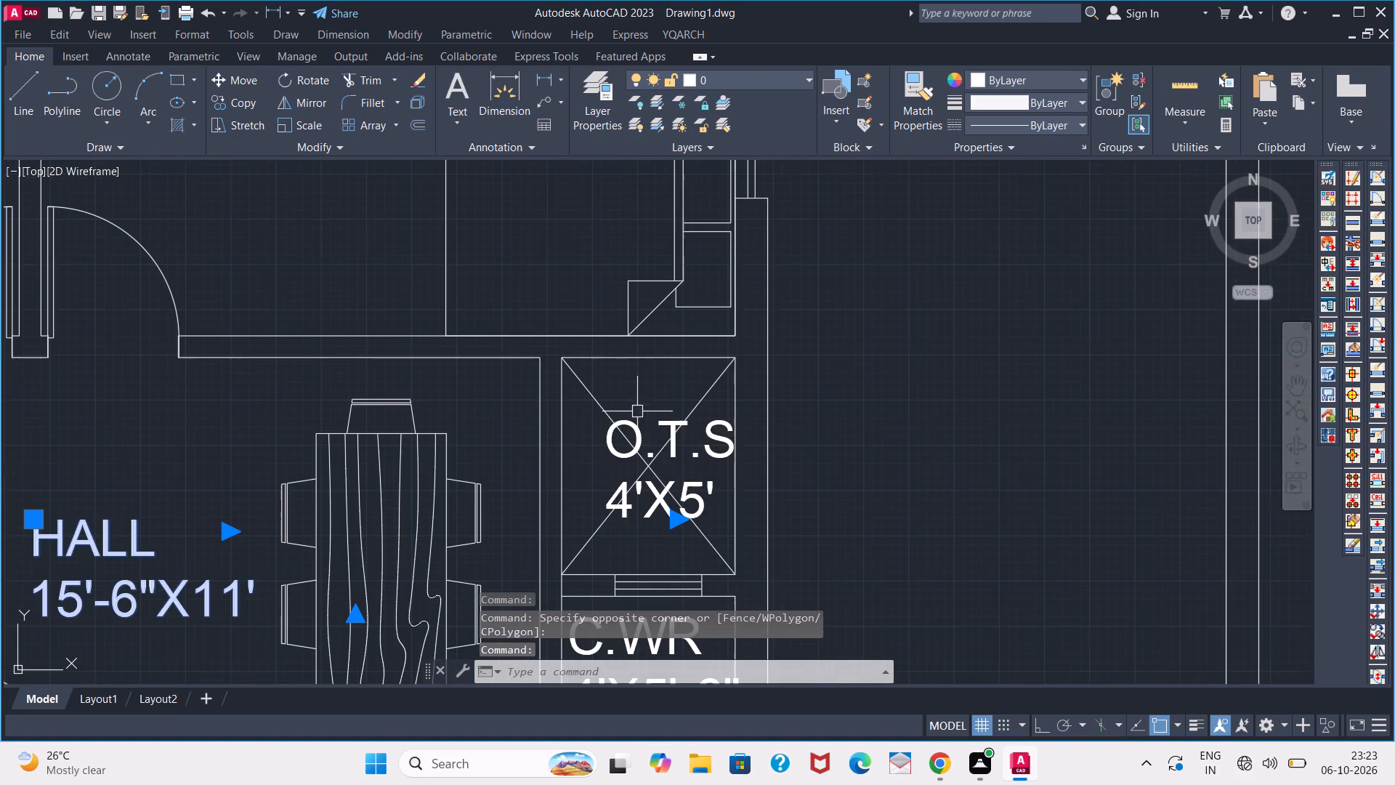
click(637, 411)
click(628, 422)
middle_drag(639, 478, 570, 240)
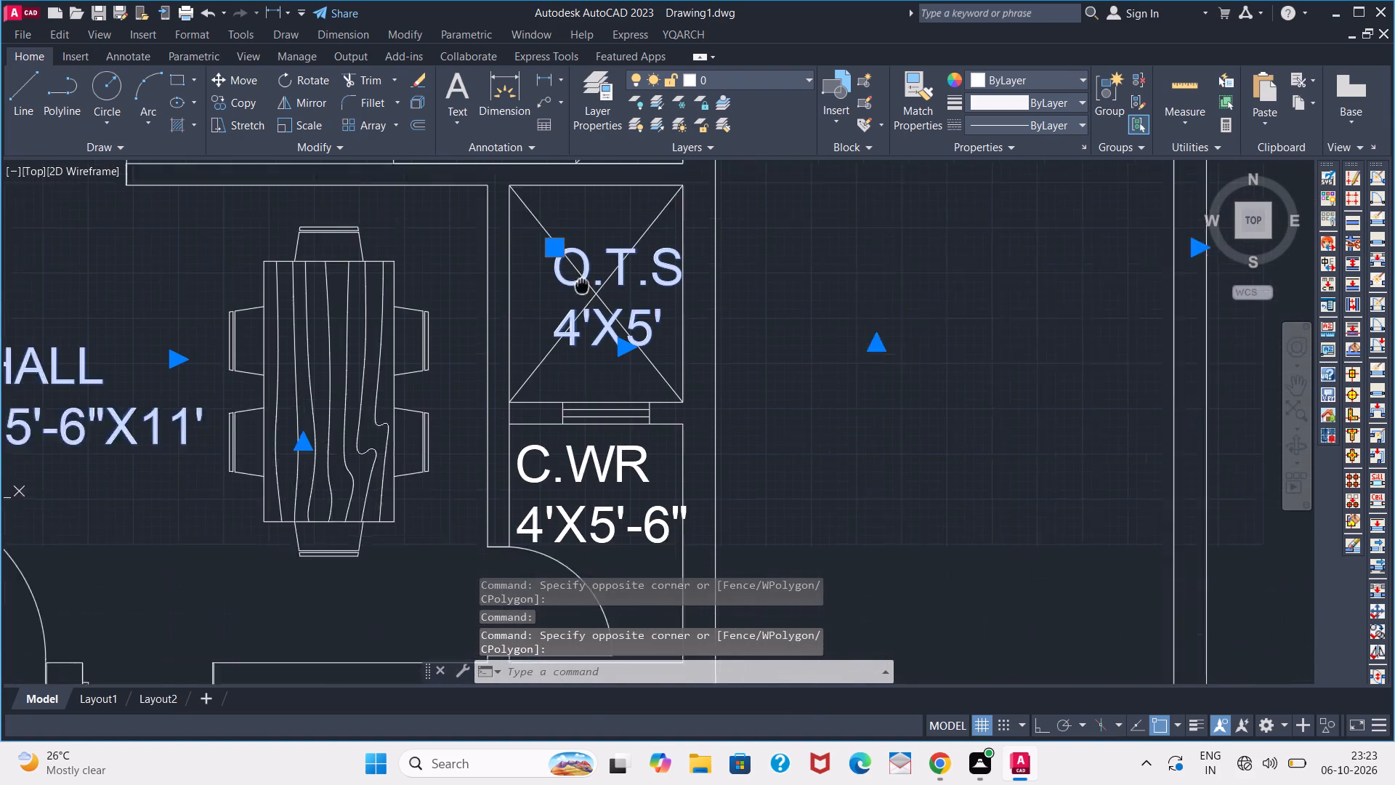
middle_drag(570, 240, 566, 227)
click(582, 382)
scroll(538, 403, down, 2)
middle_drag(396, 499, 396, 493)
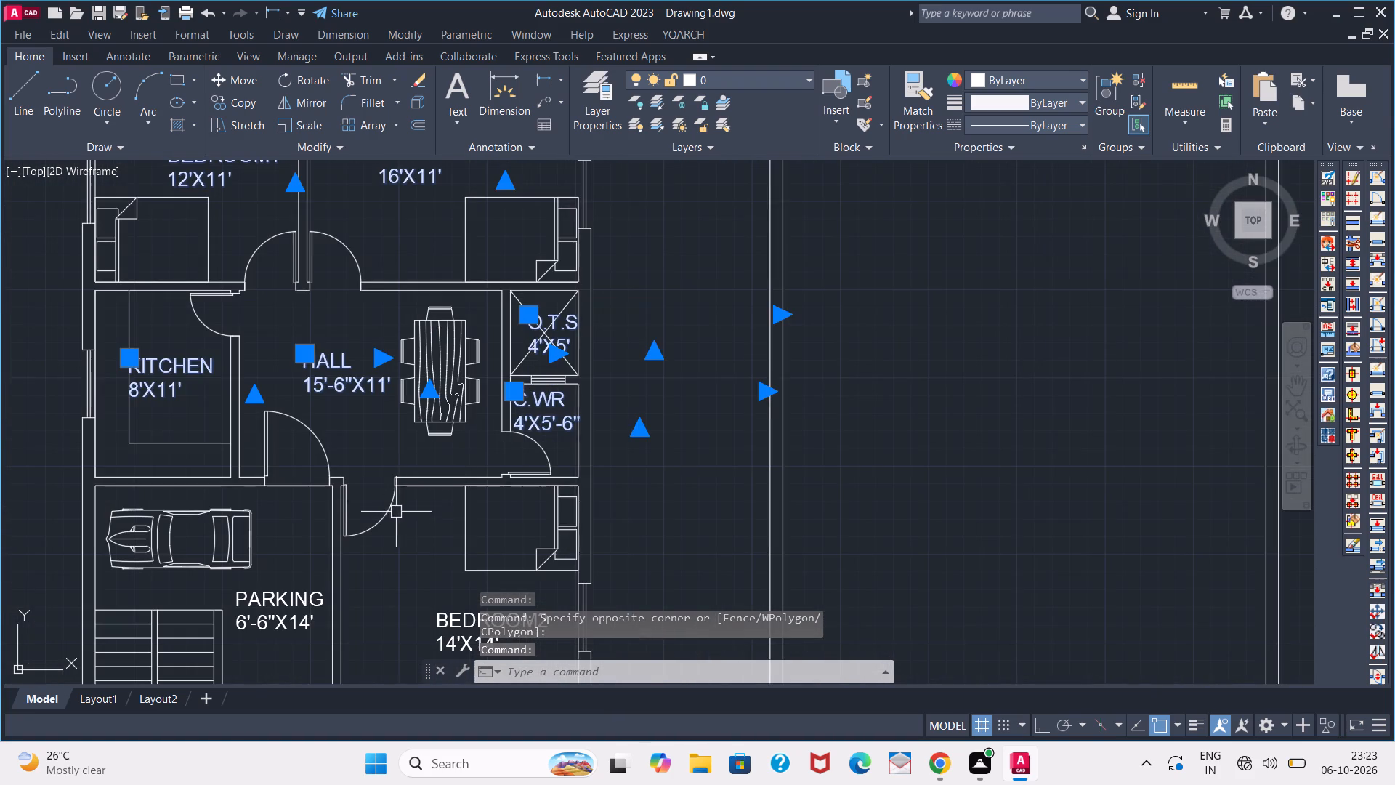
middle_drag(396, 493, 464, 335)
click(508, 467)
click(329, 447)
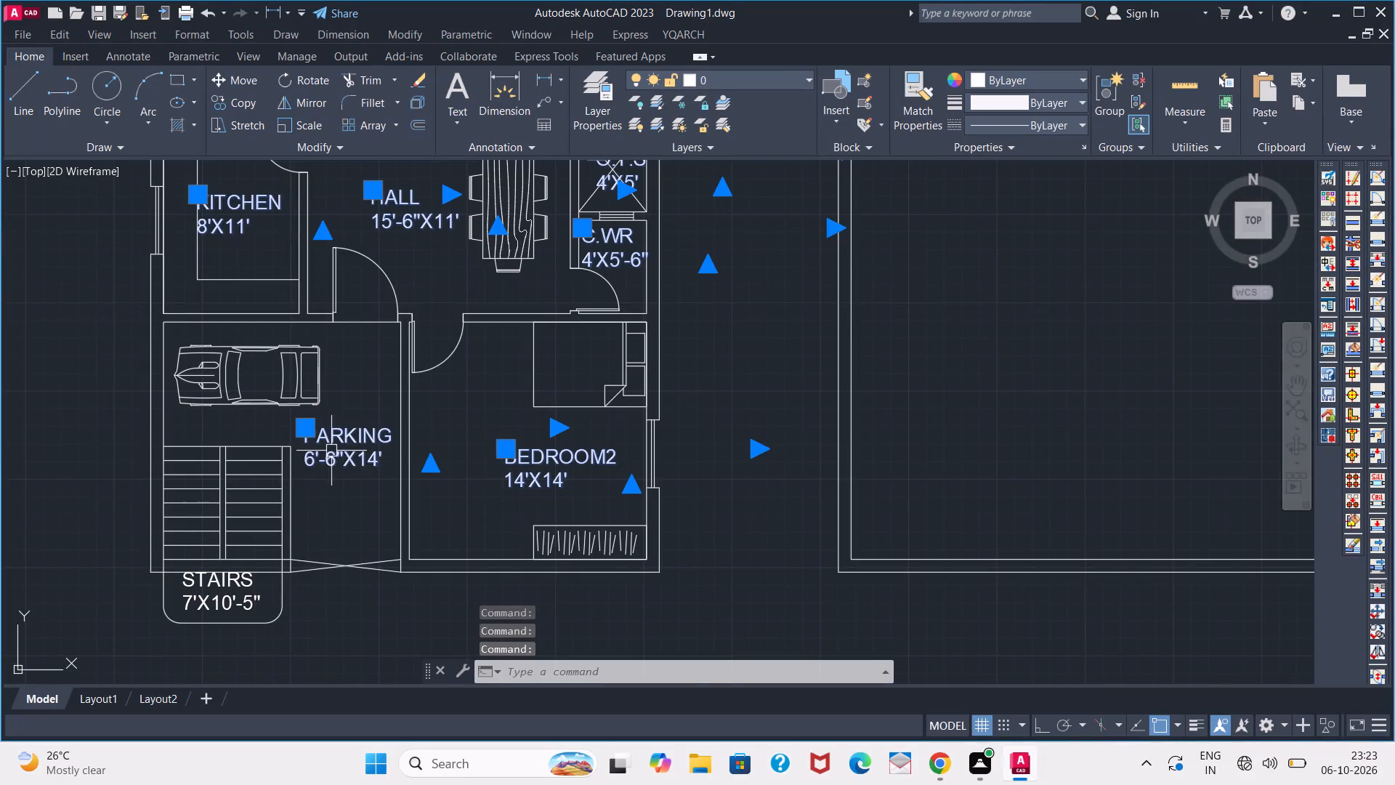
scroll(248, 554, up, 2)
click(201, 659)
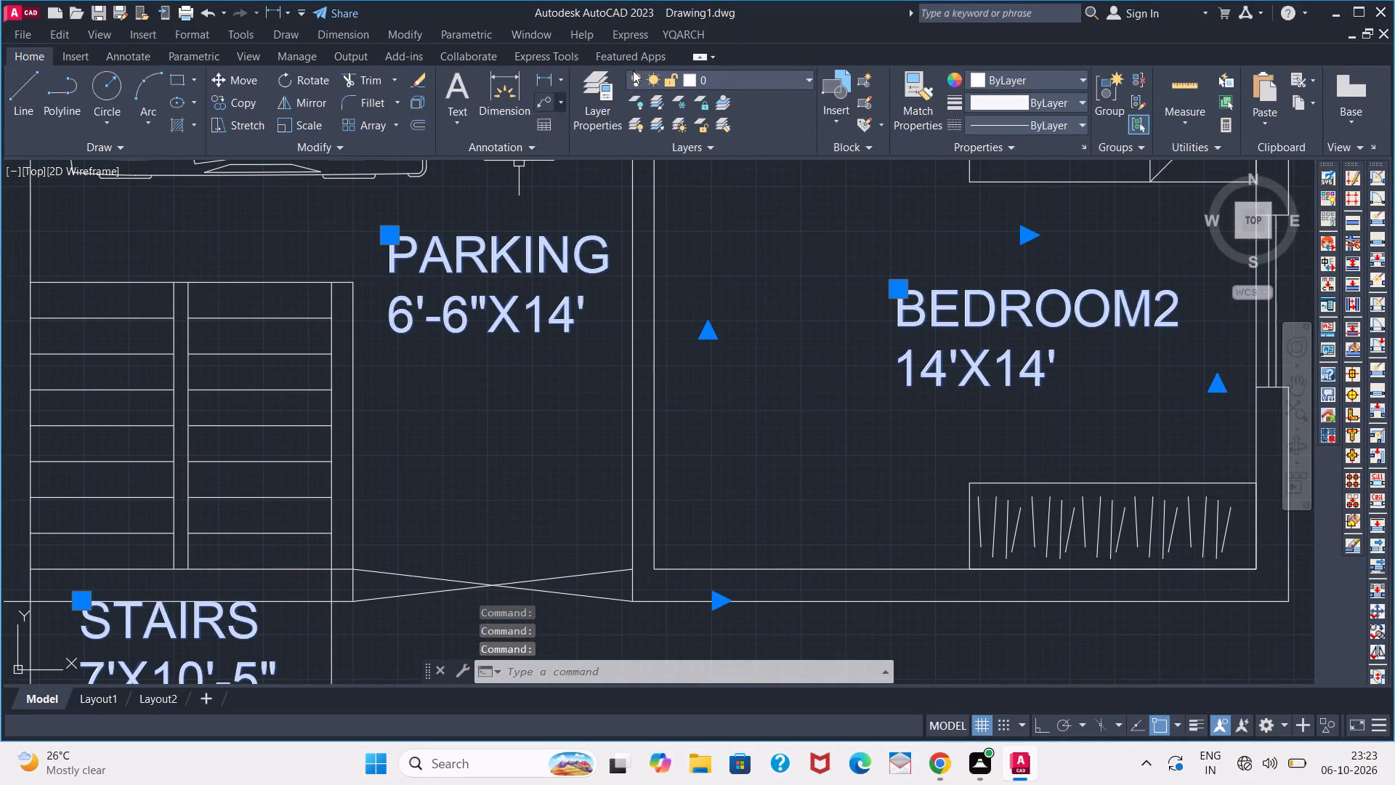
click(700, 84)
click(728, 228)
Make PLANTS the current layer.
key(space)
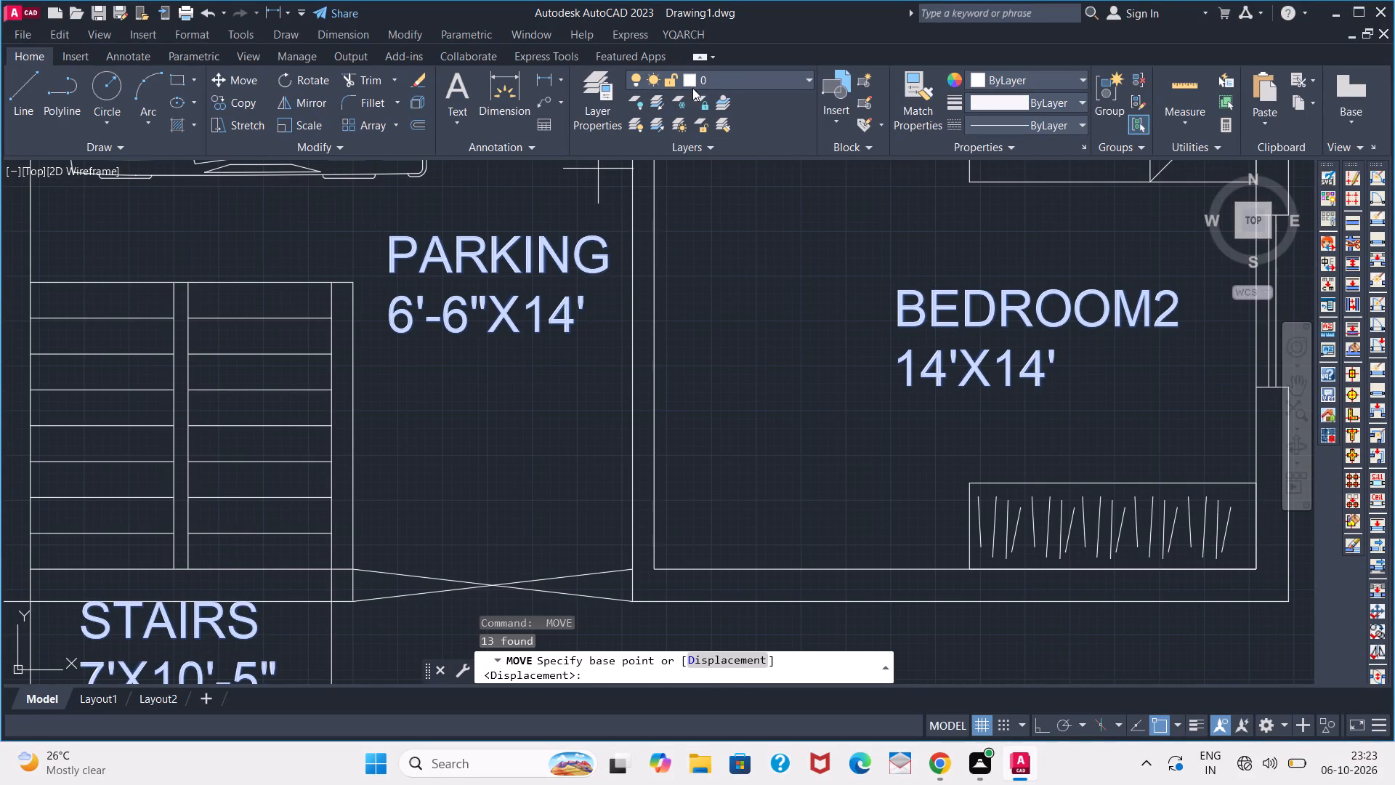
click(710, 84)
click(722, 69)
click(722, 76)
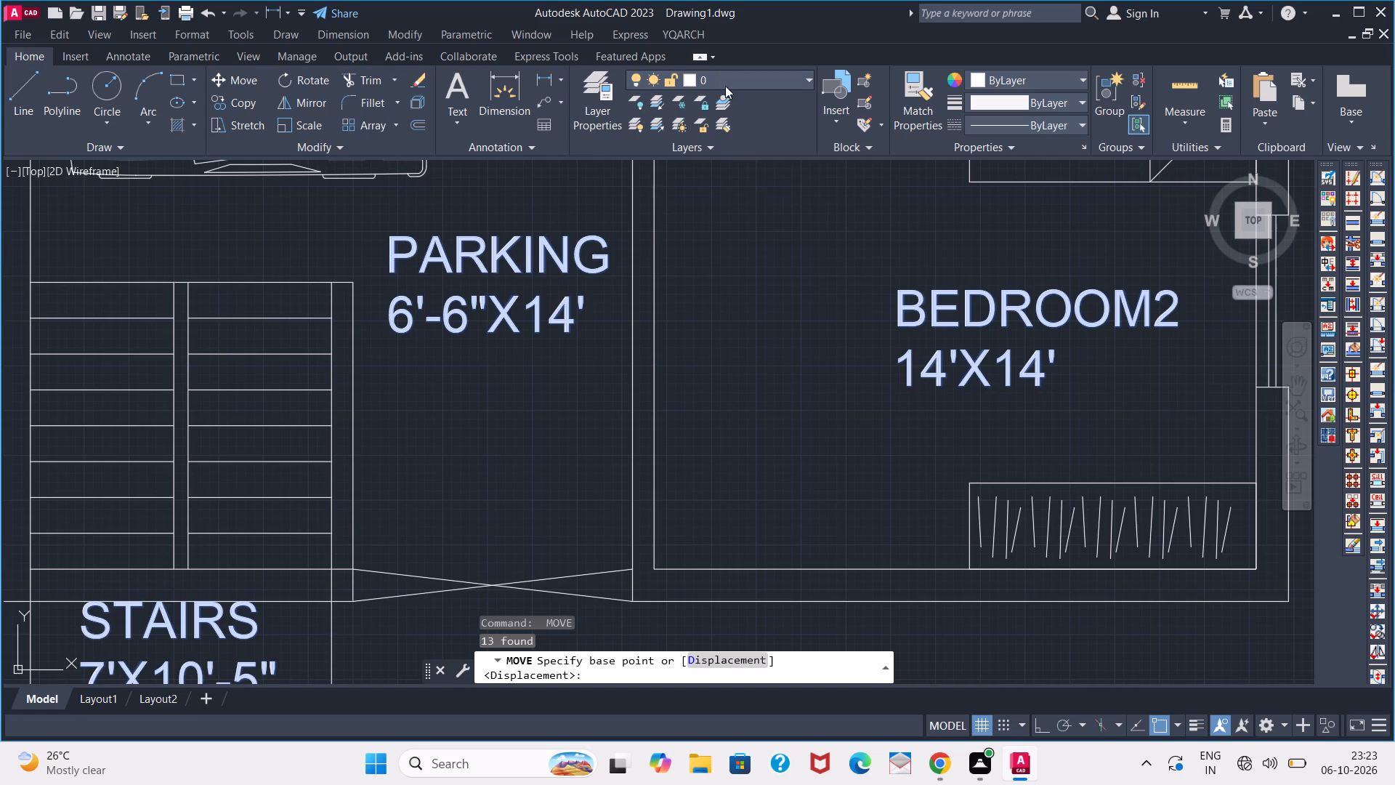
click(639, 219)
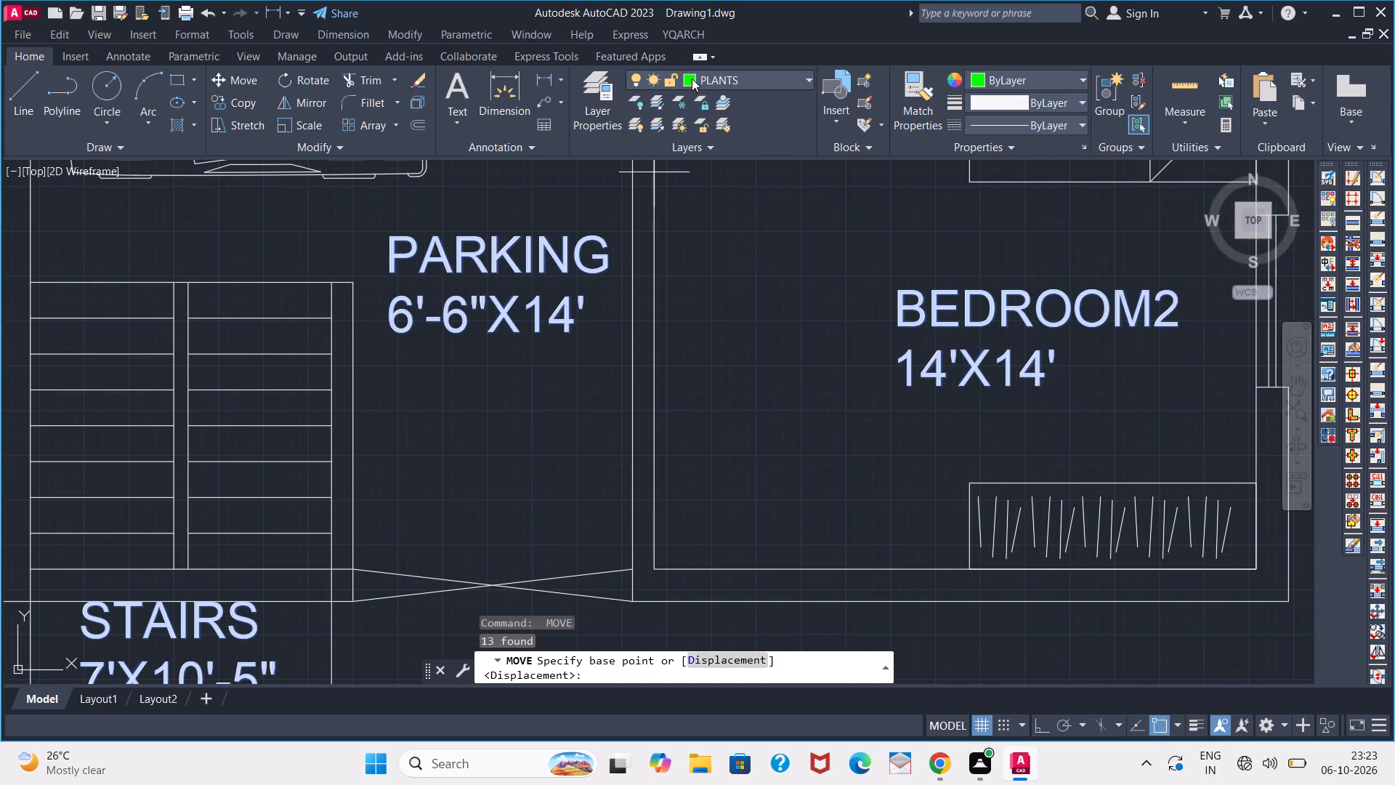
Turn off the TEXT layer to hide the room labels, and cancel the pending Move command.
click(692, 78)
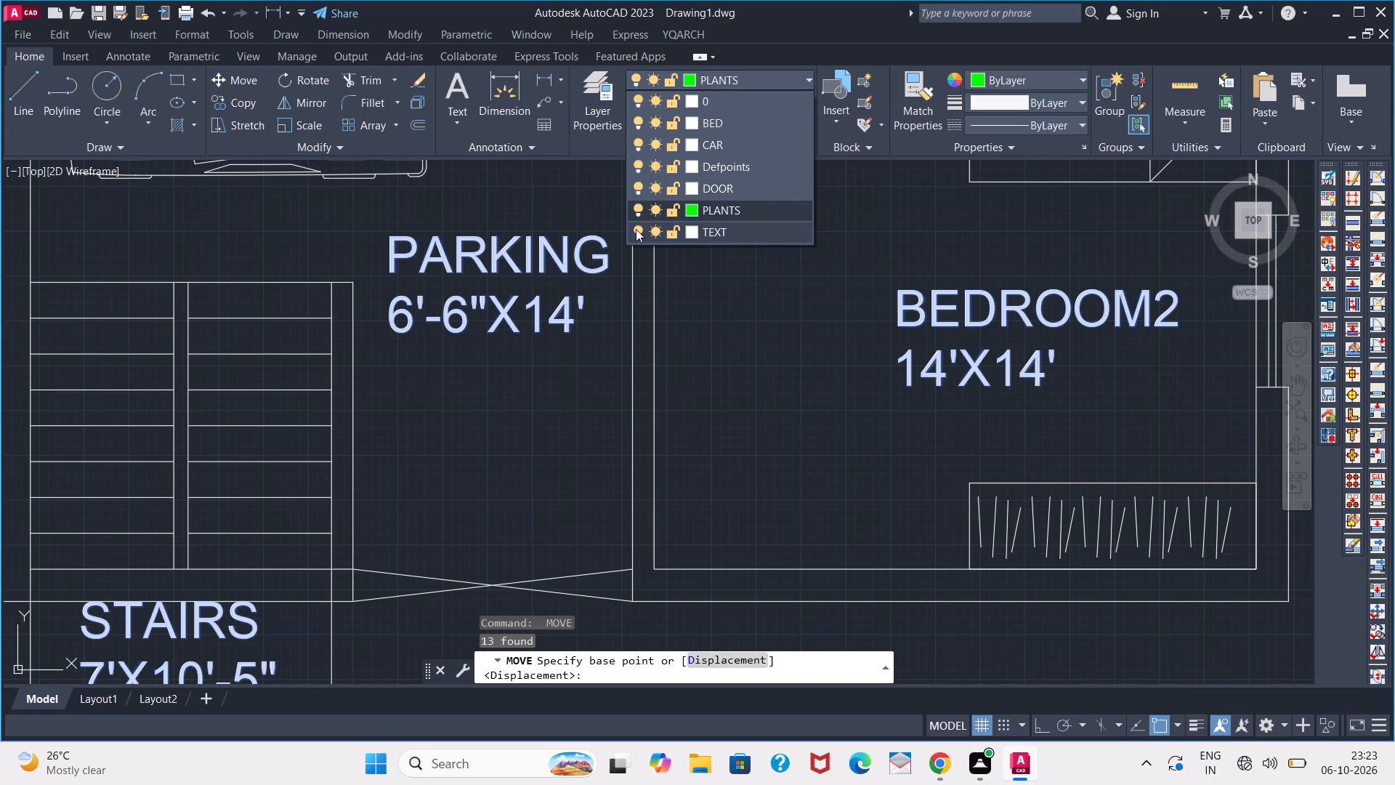
click(636, 229)
click(641, 228)
click(641, 228)
scroll(573, 245, down, 3)
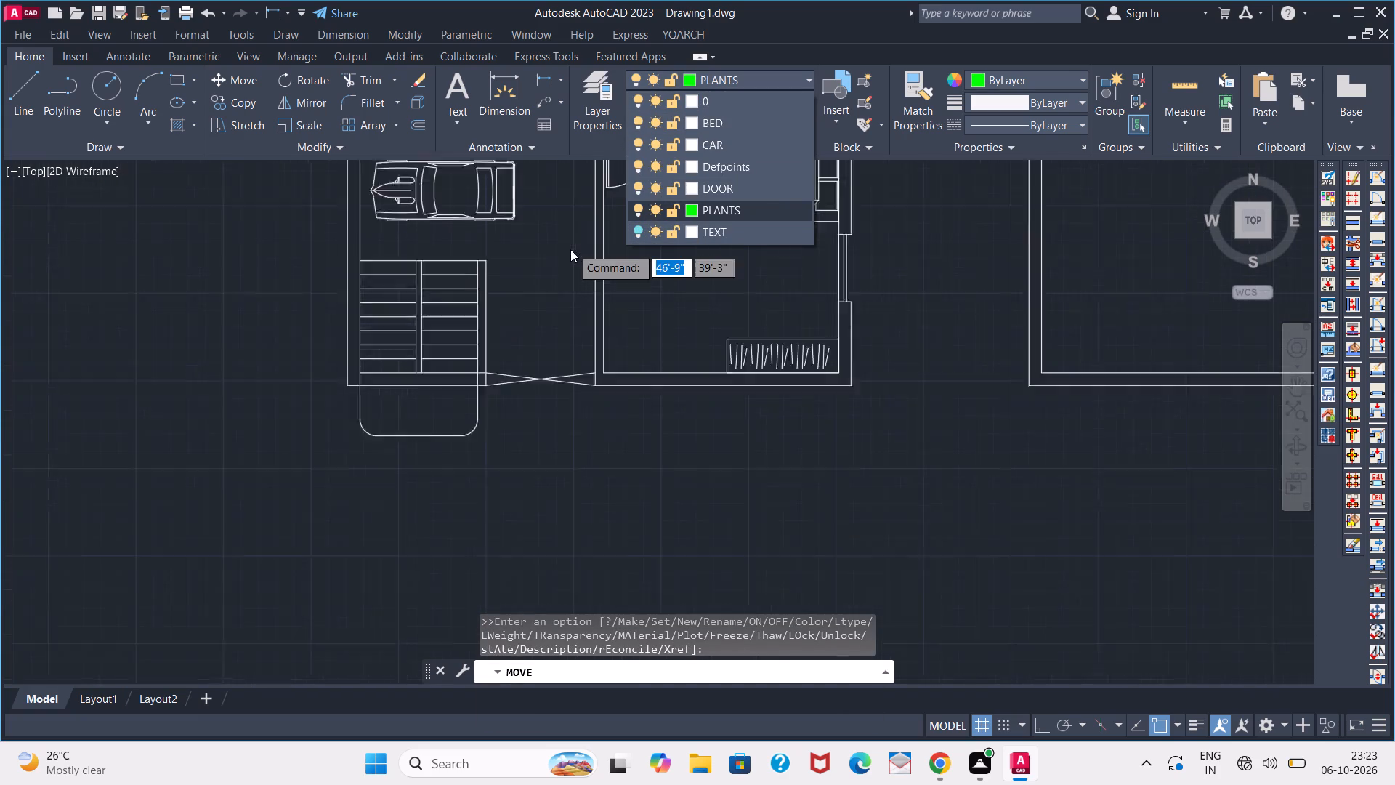
key(space)
key(Escape)
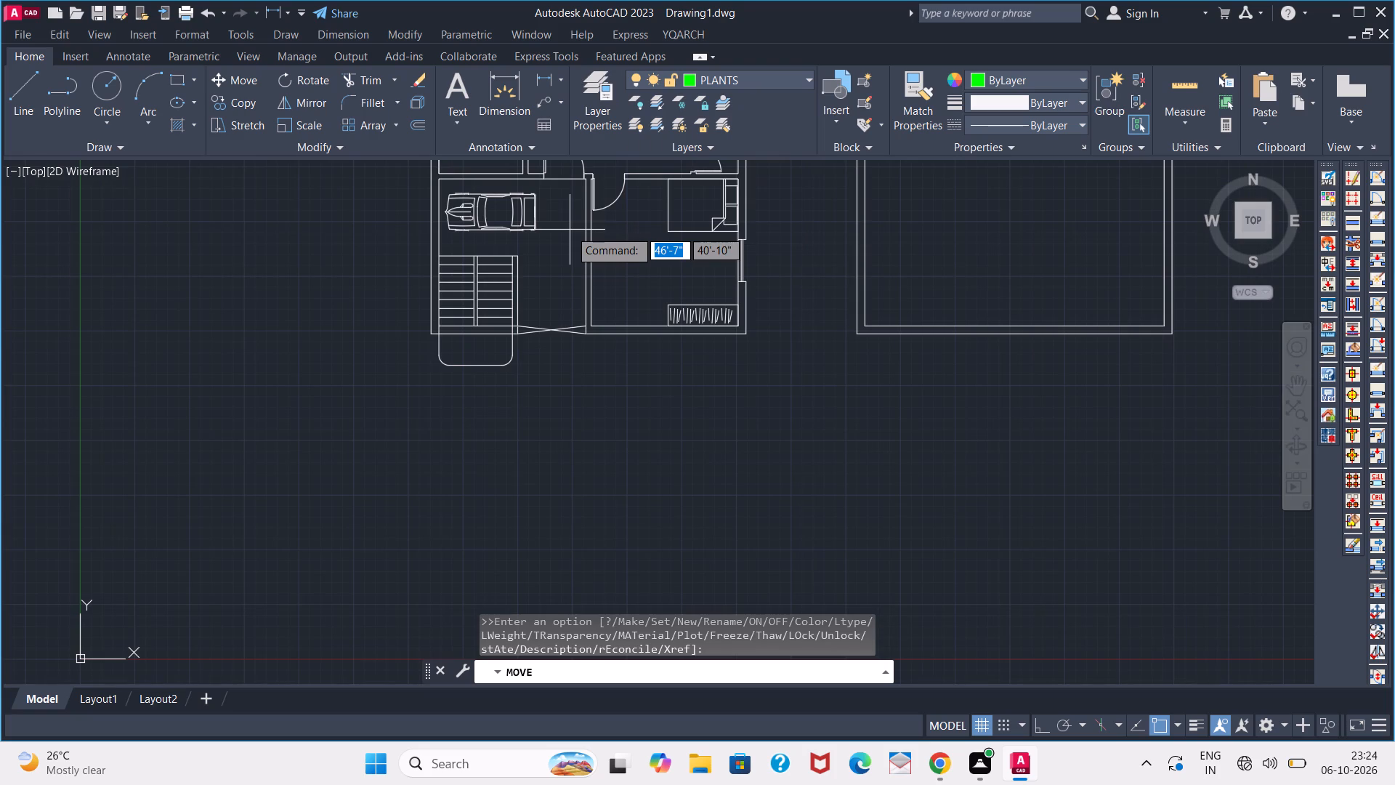
key(Escape)
Make layer 0 the current layer.
middle_drag(559, 271, 554, 286)
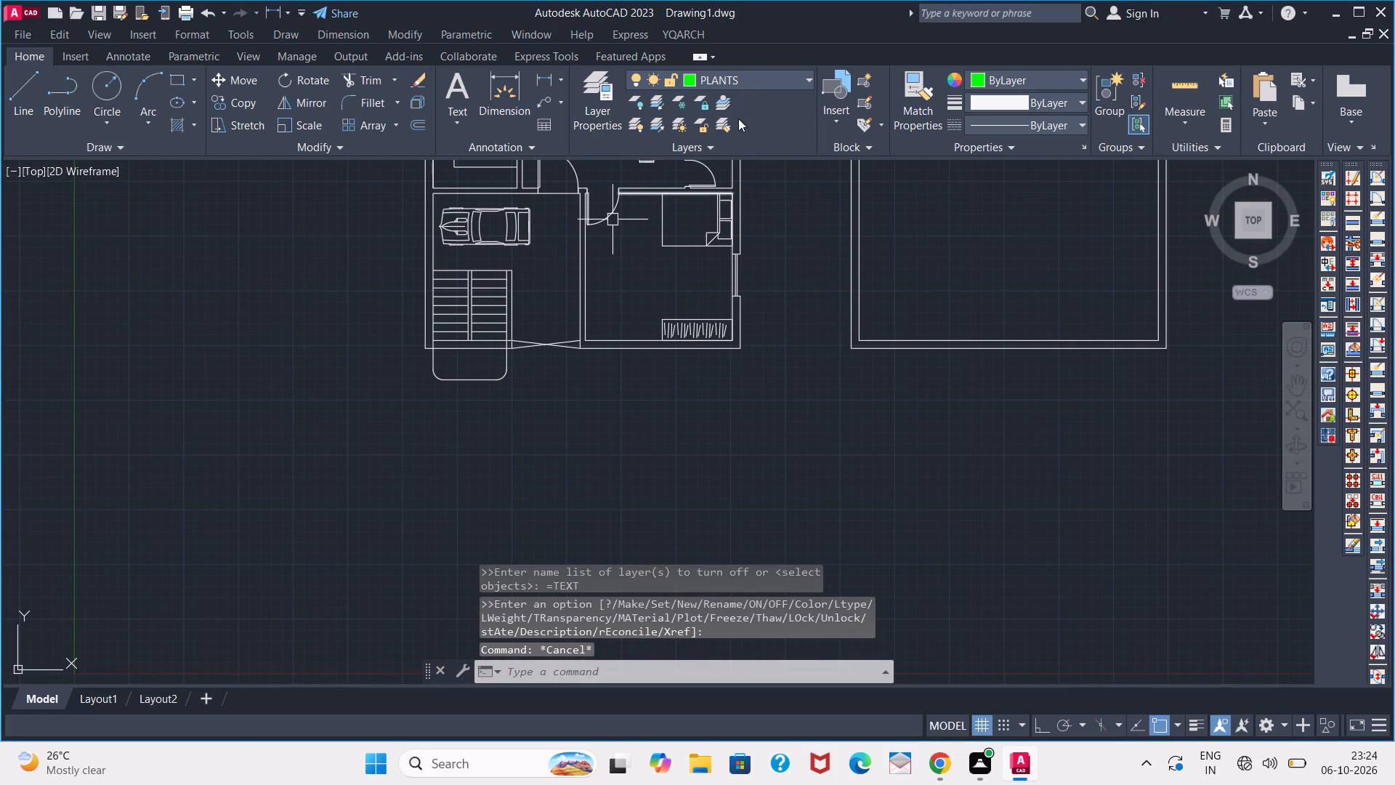
click(739, 81)
click(729, 105)
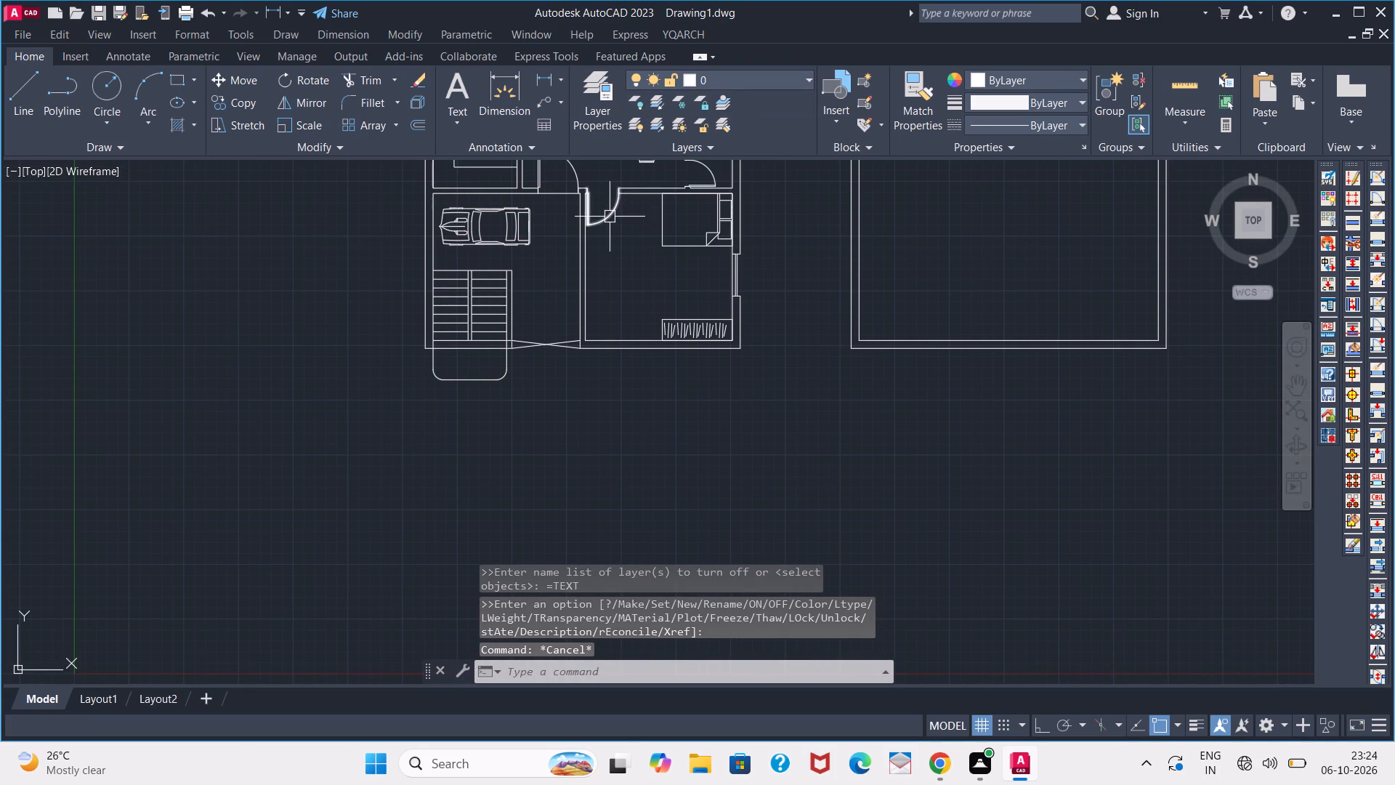
Select all ten doors across the floor plan and assign them to the DOOR layer.
click(610, 217)
middle_drag(637, 254, 607, 358)
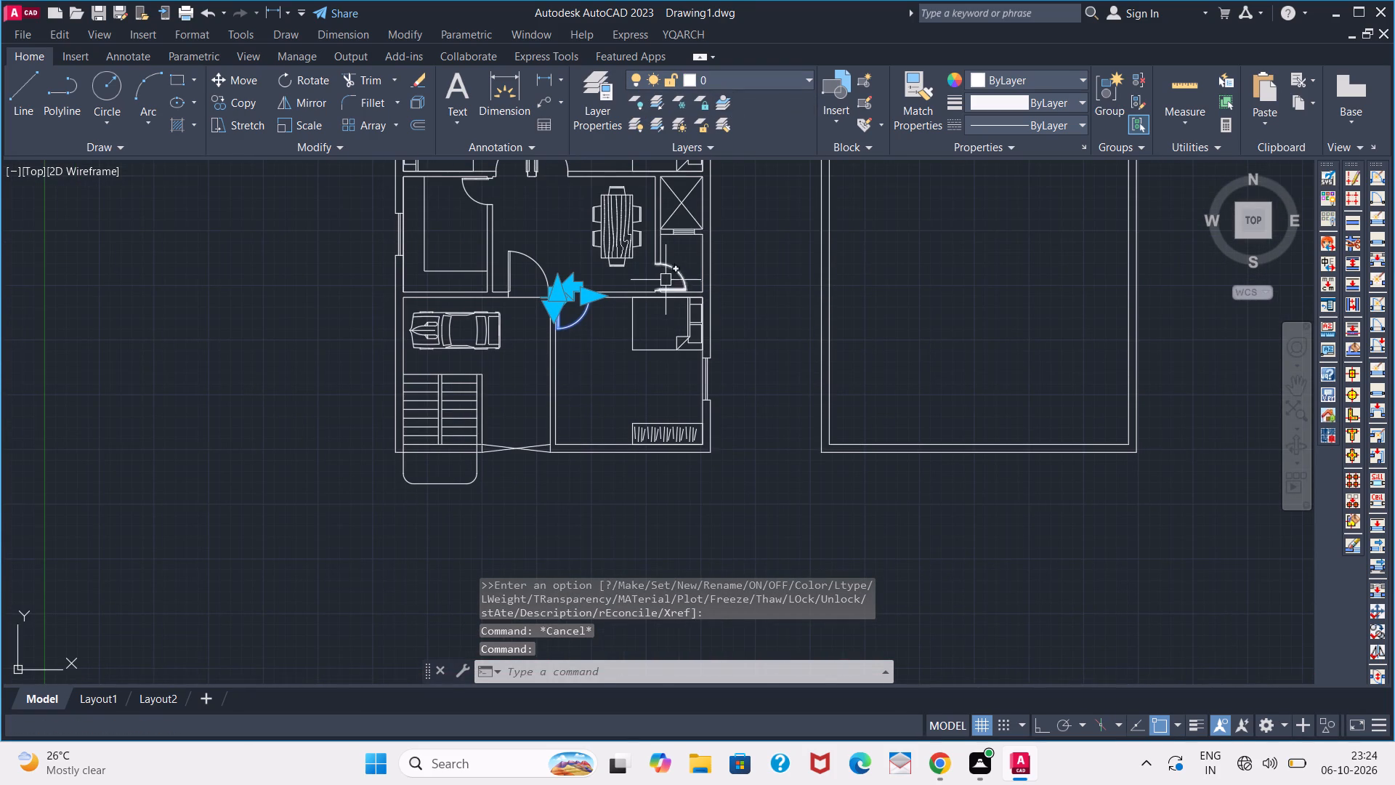
click(666, 278)
click(668, 263)
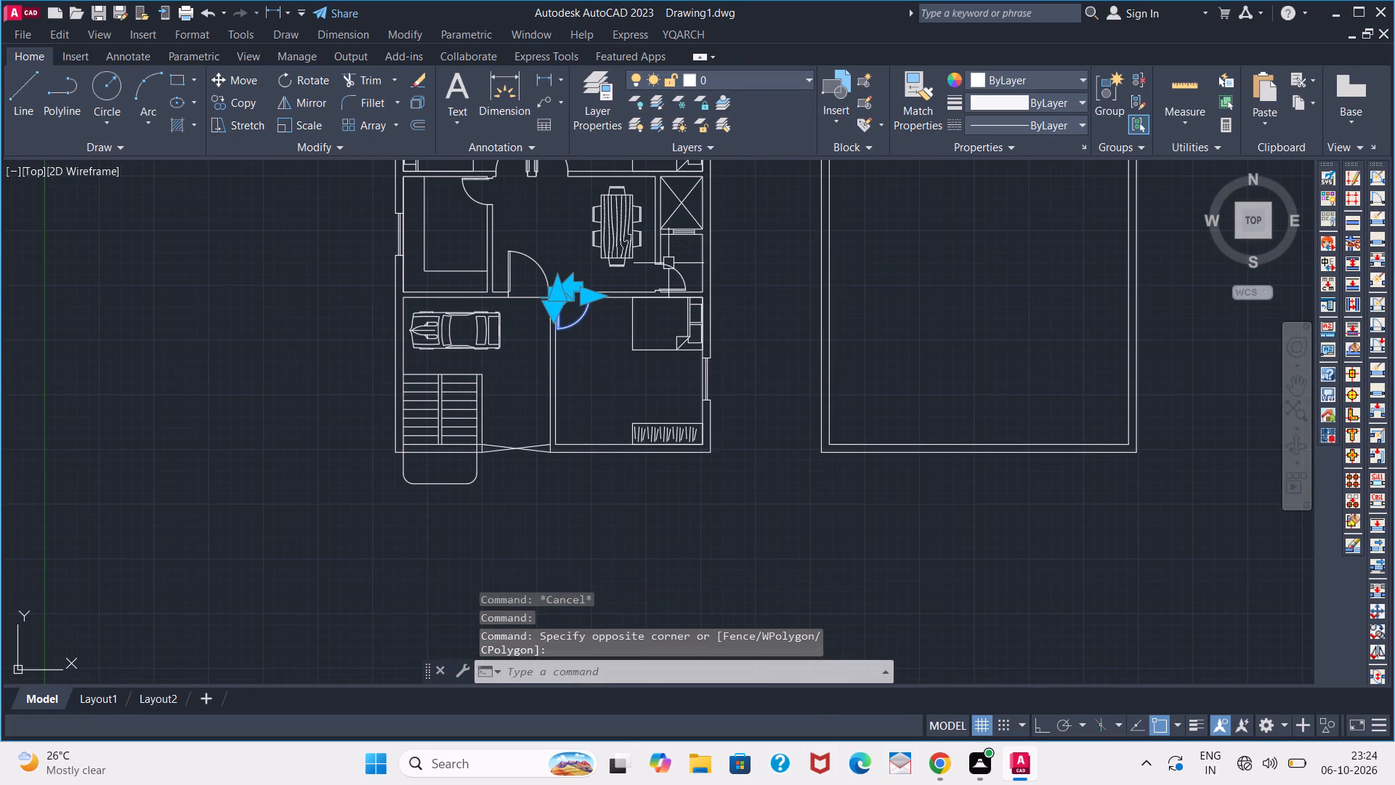
click(671, 264)
middle_drag(550, 259, 549, 350)
scroll(543, 327, up, 1)
click(422, 267)
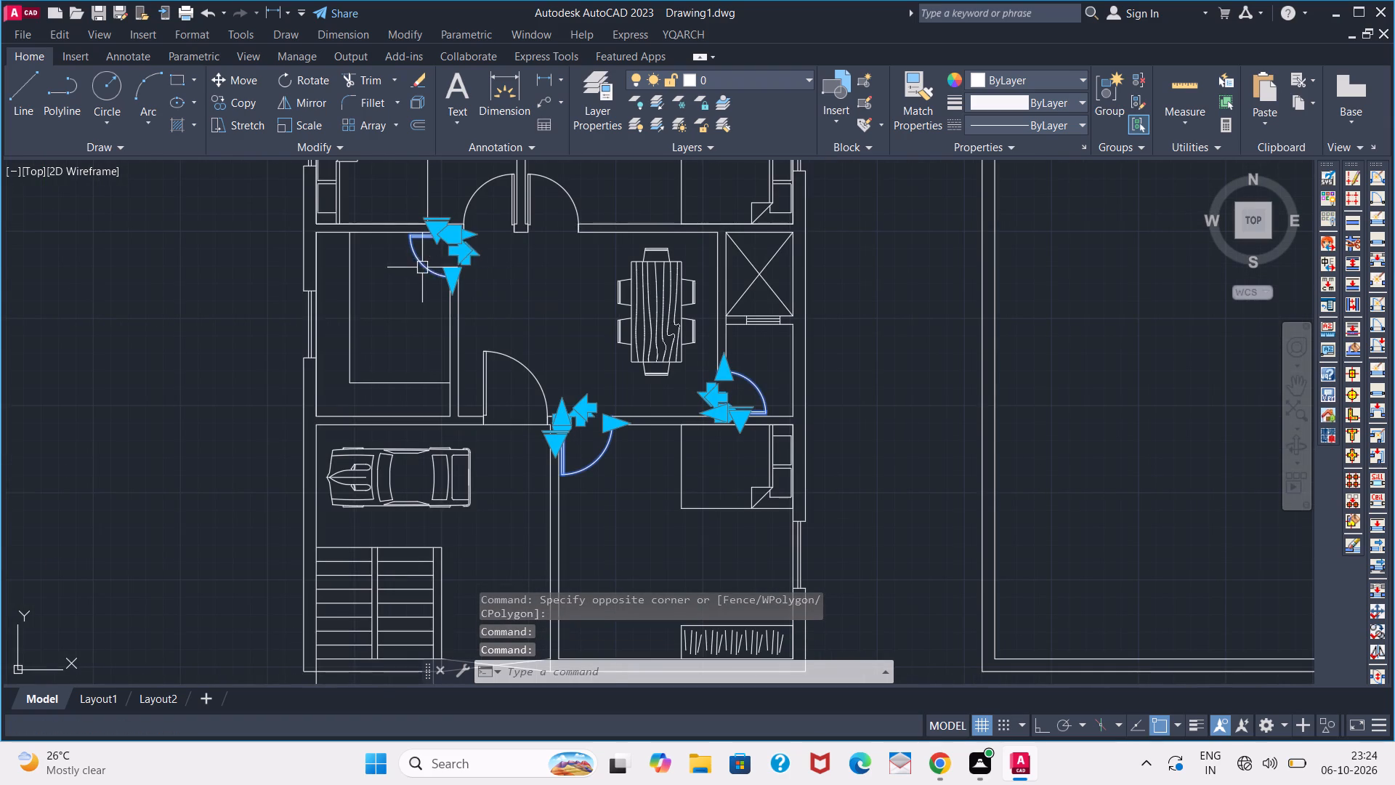
click(484, 182)
click(570, 182)
click(555, 204)
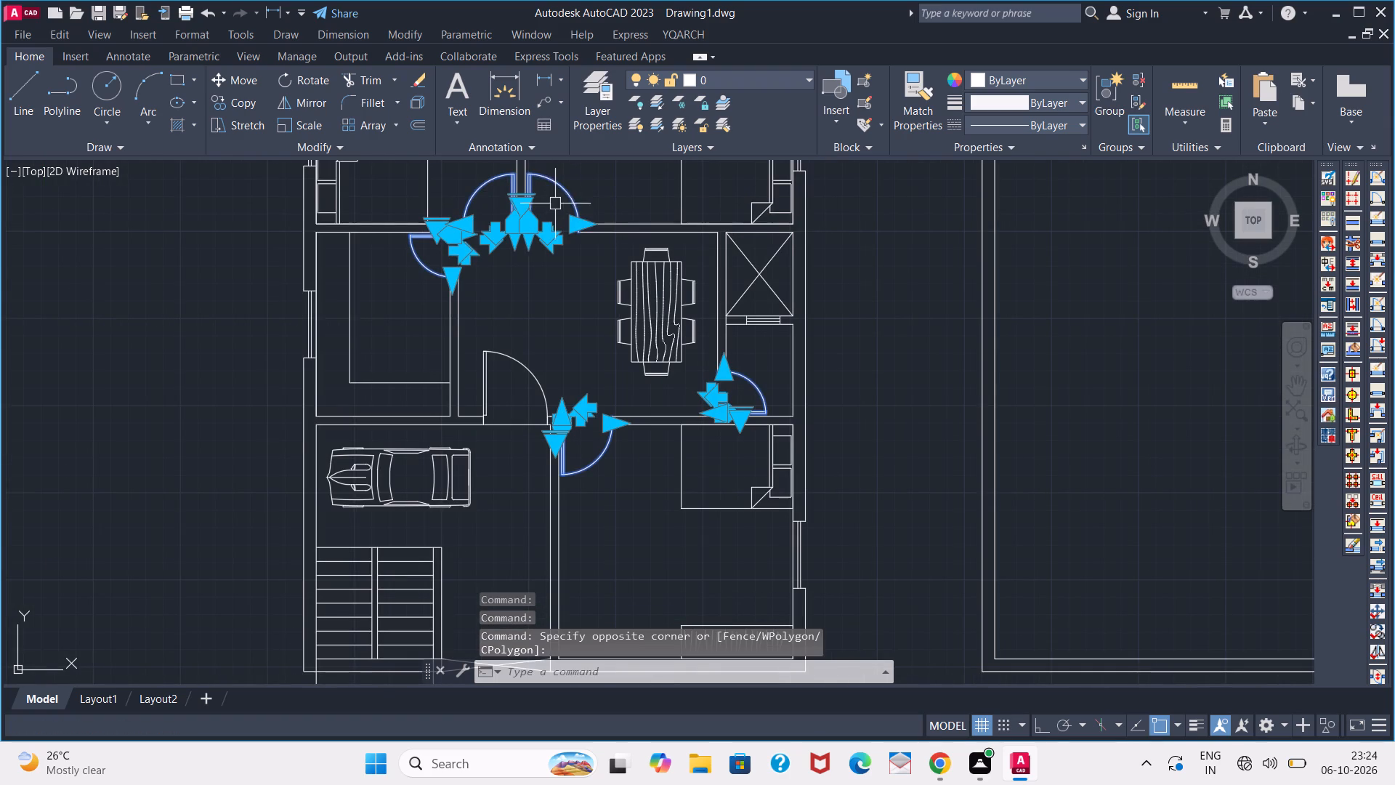
middle_drag(546, 321, 540, 353)
scroll(595, 283, down, 2)
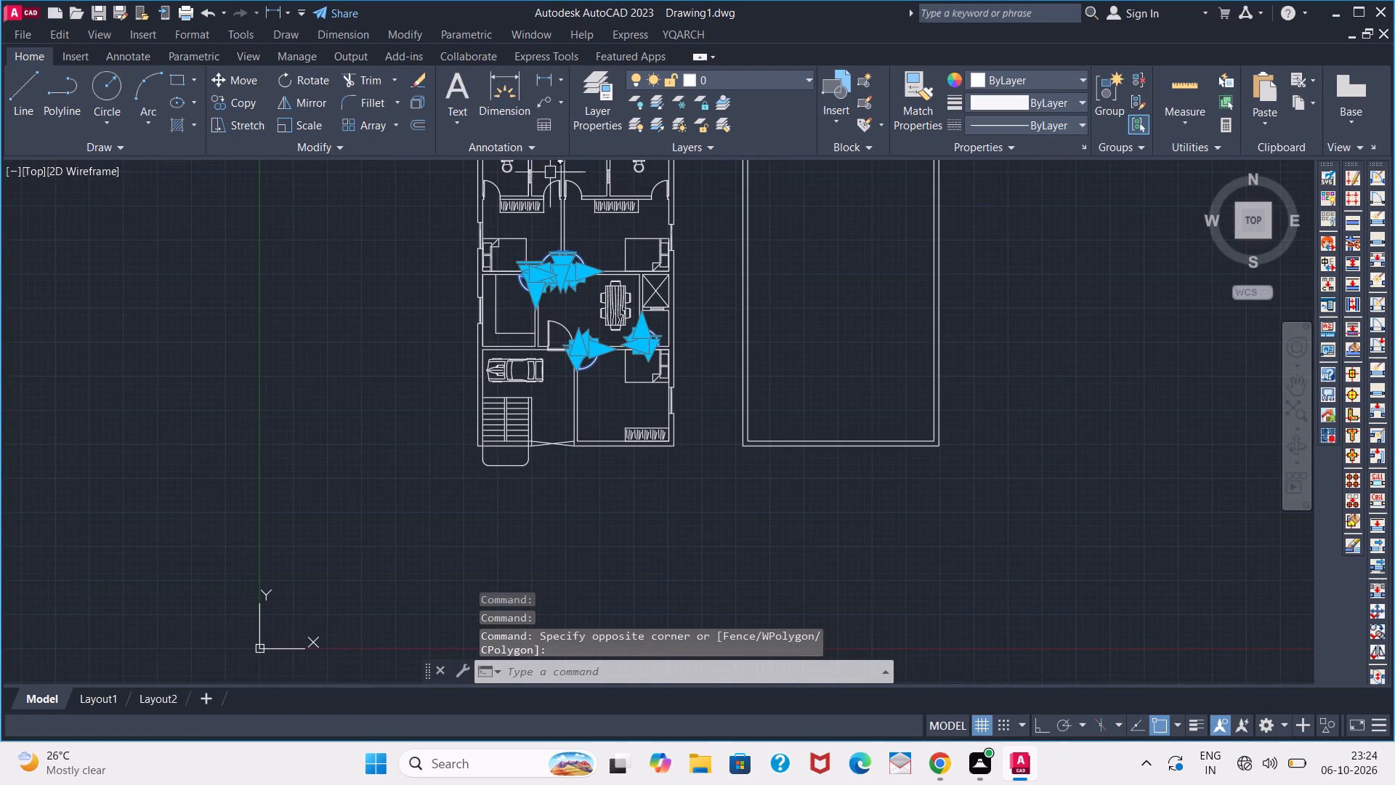
scroll(554, 188, up, 2)
click(551, 180)
click(600, 188)
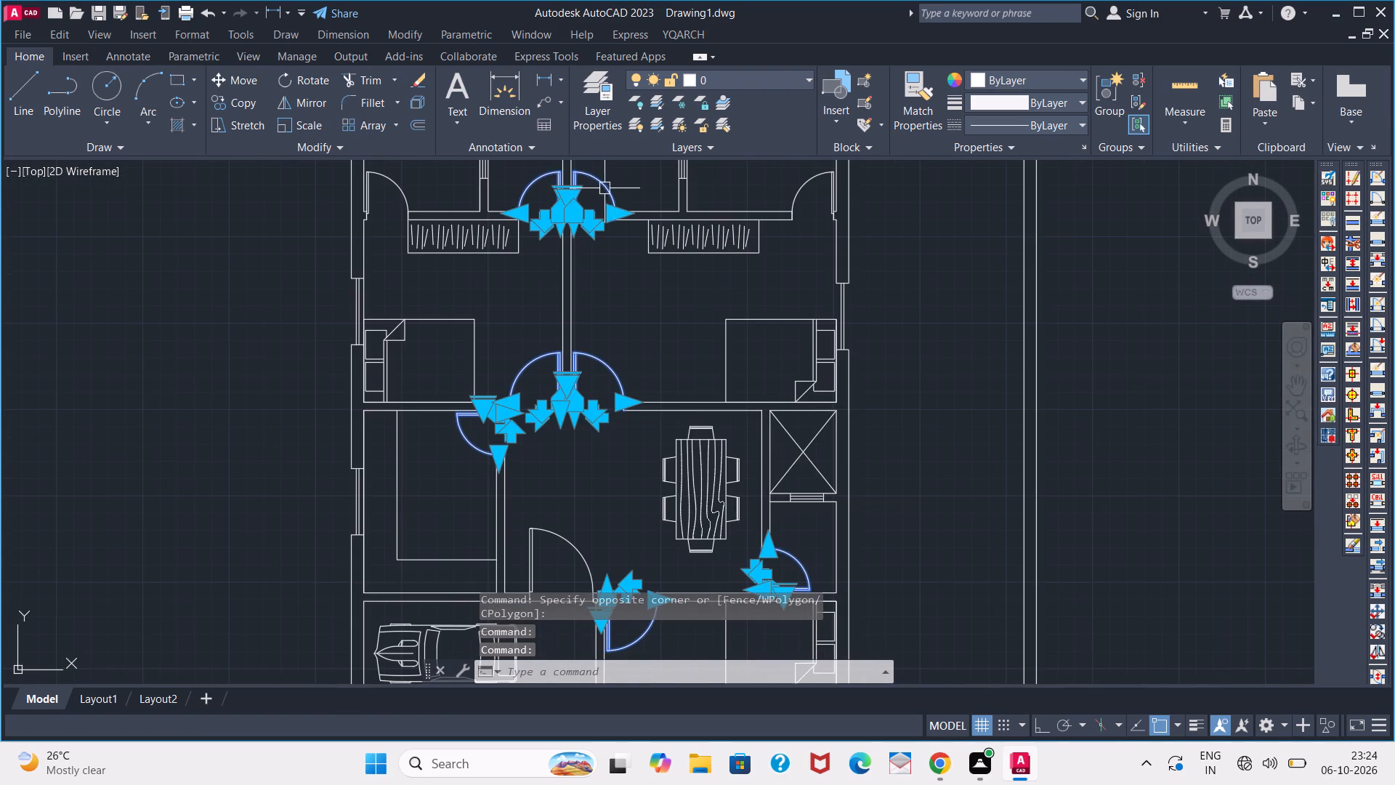
click(818, 182)
scroll(665, 253, down, 1)
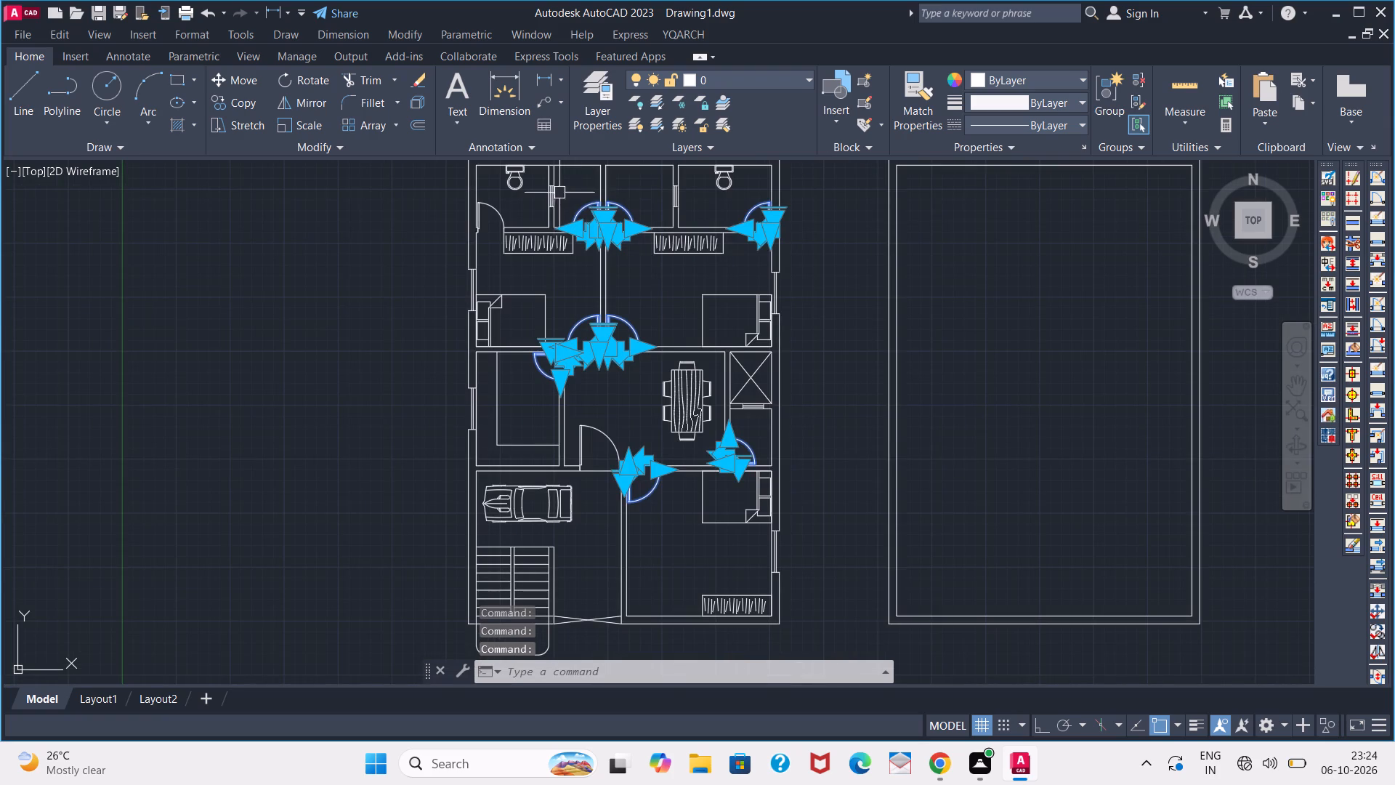
click(502, 214)
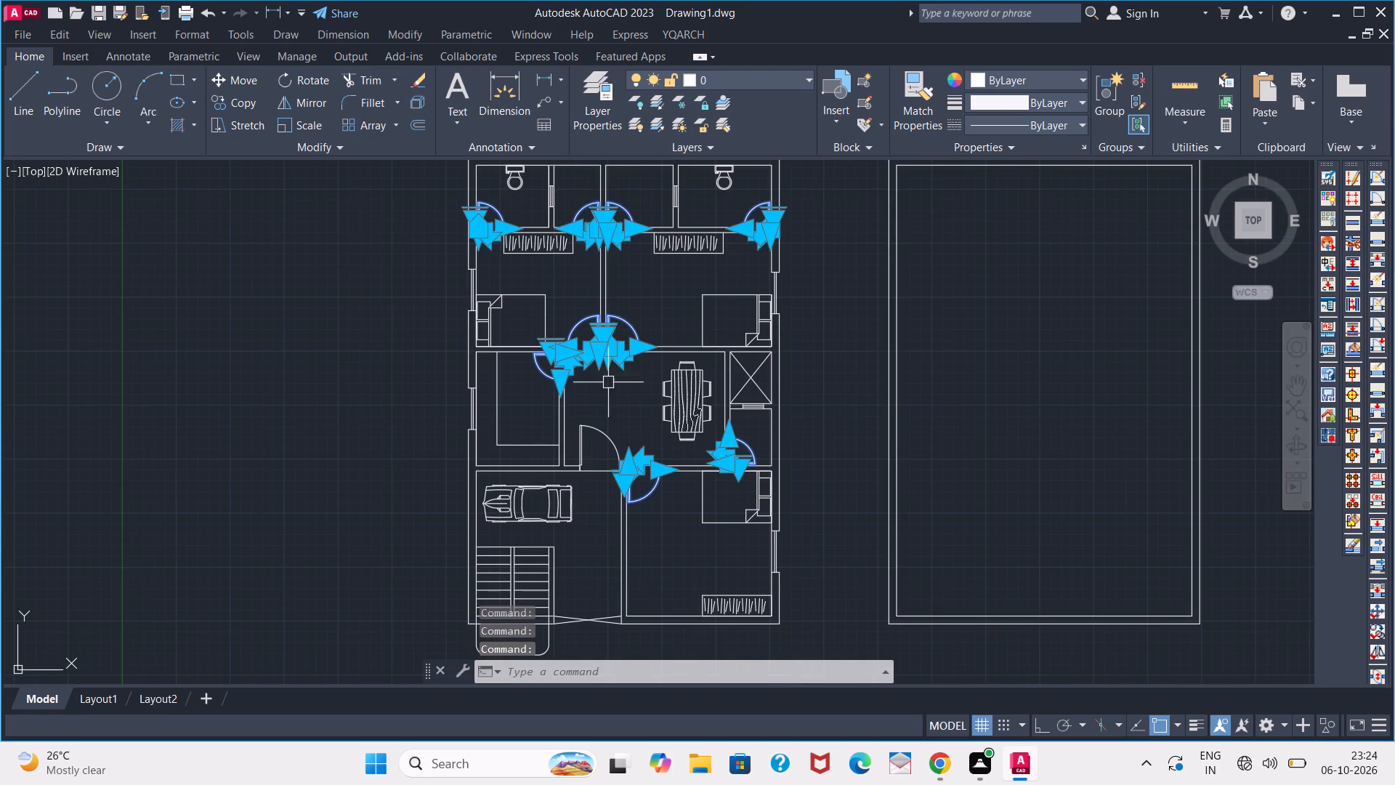
click(578, 440)
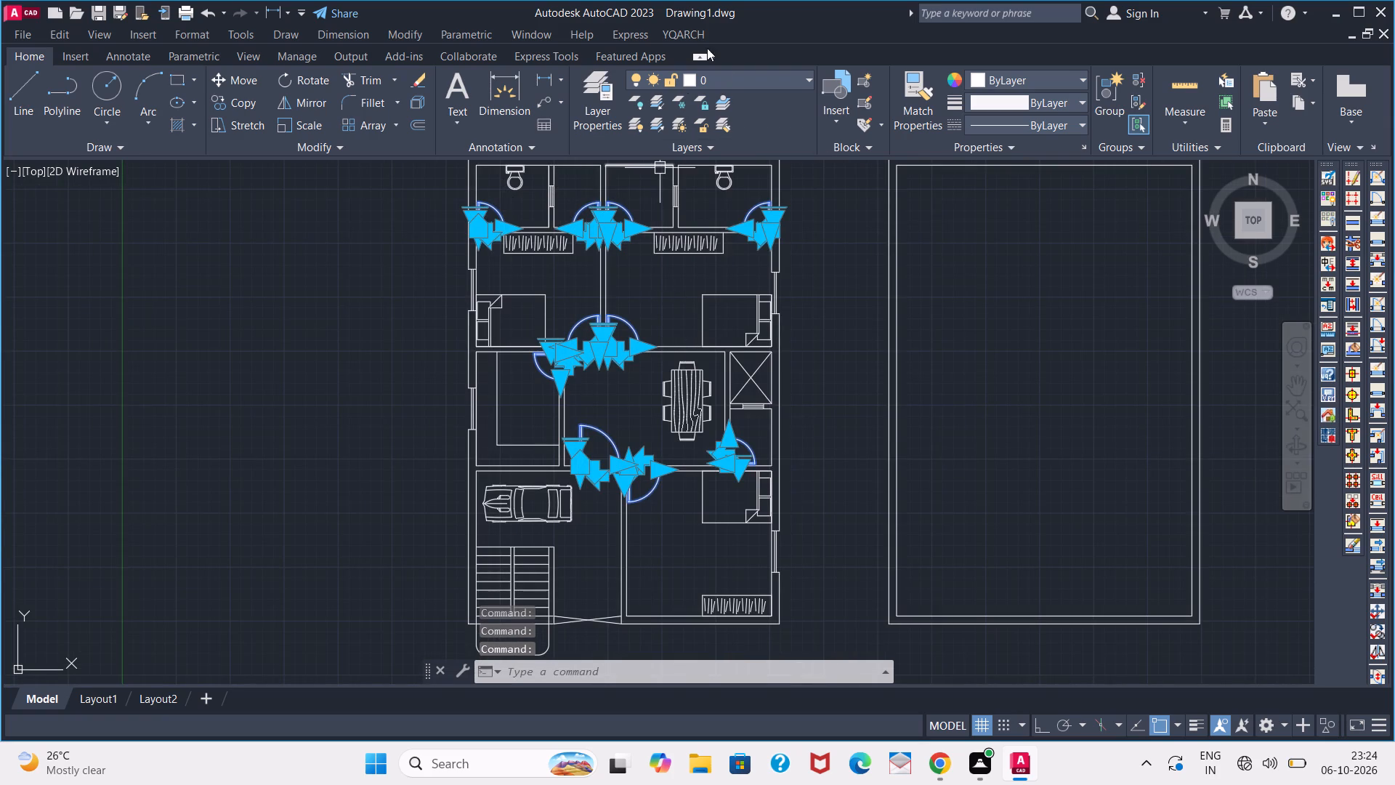
click(724, 77)
click(759, 183)
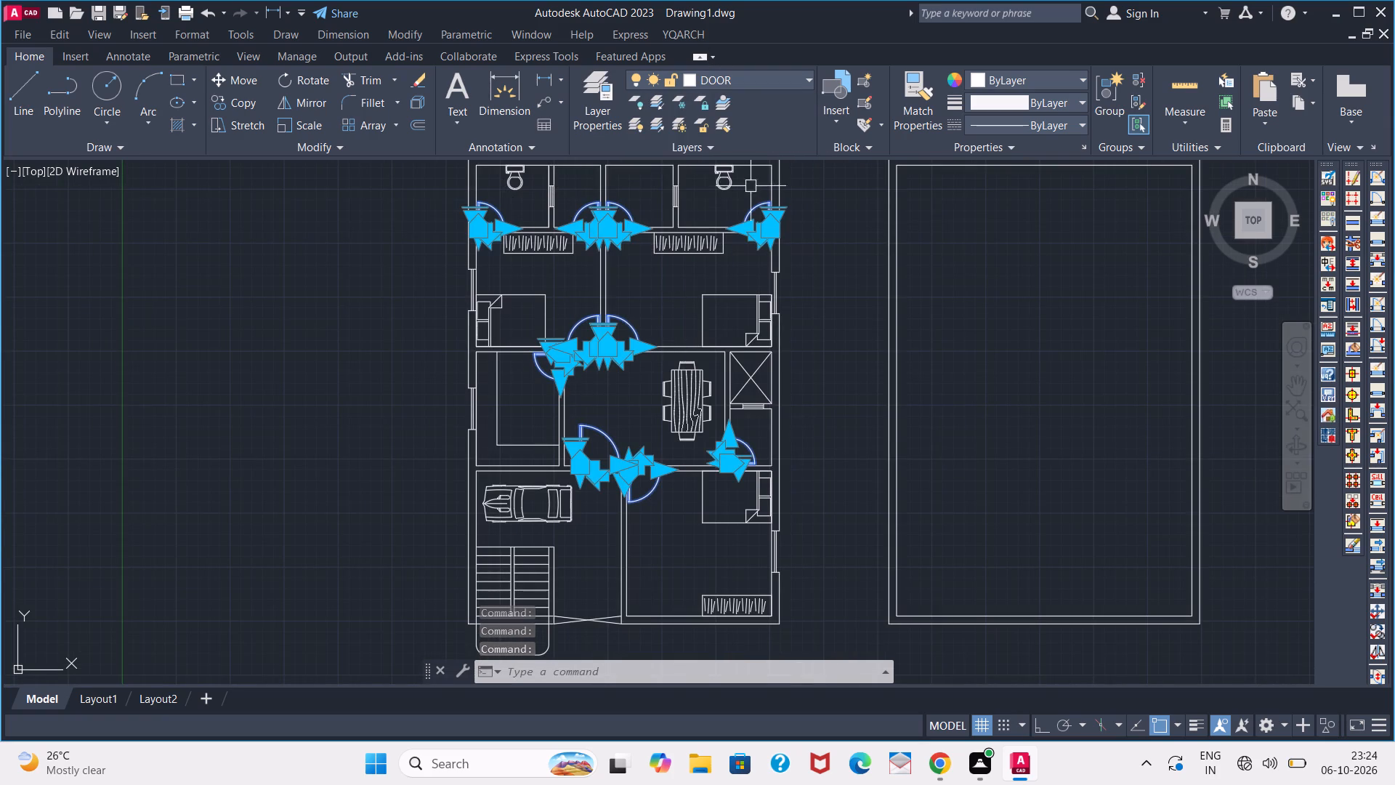
key(space)
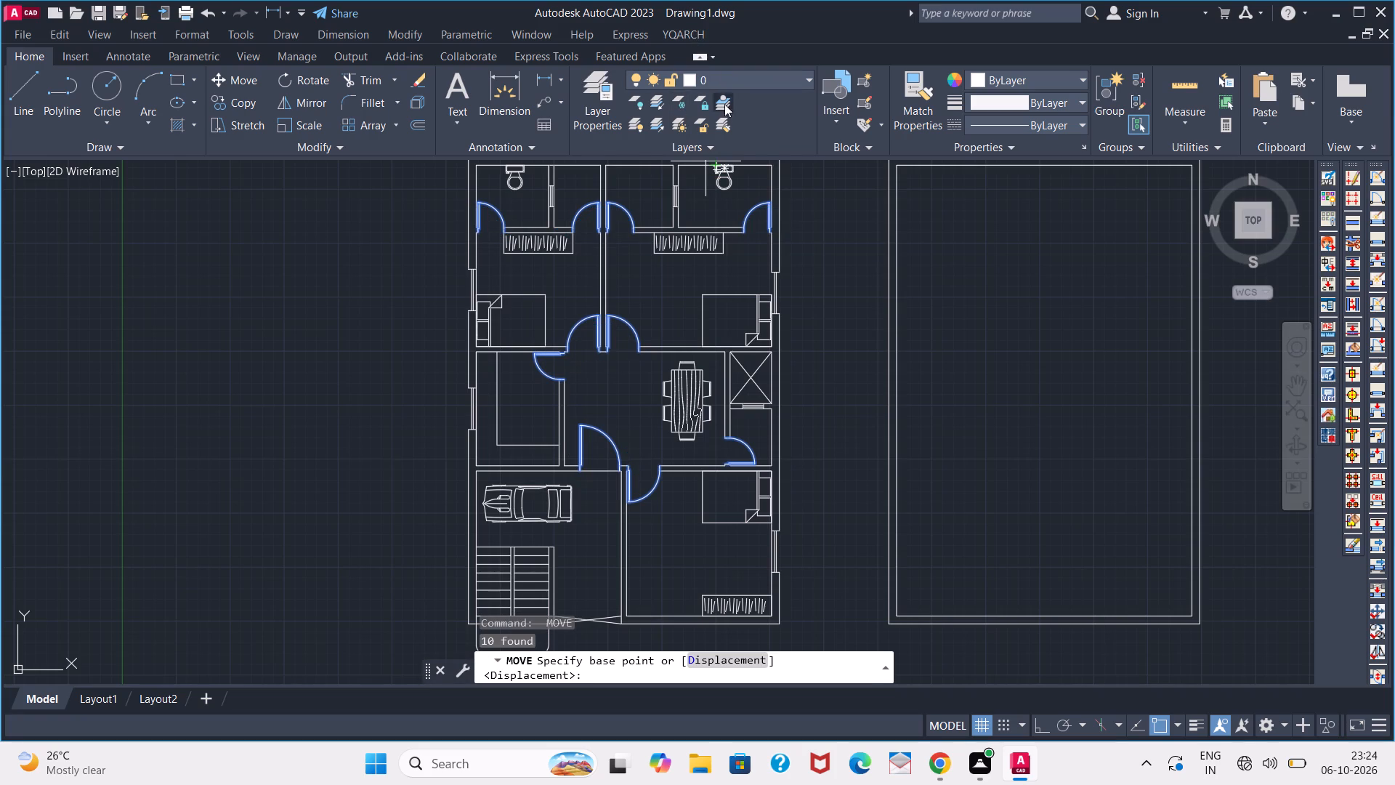
key(Escape)
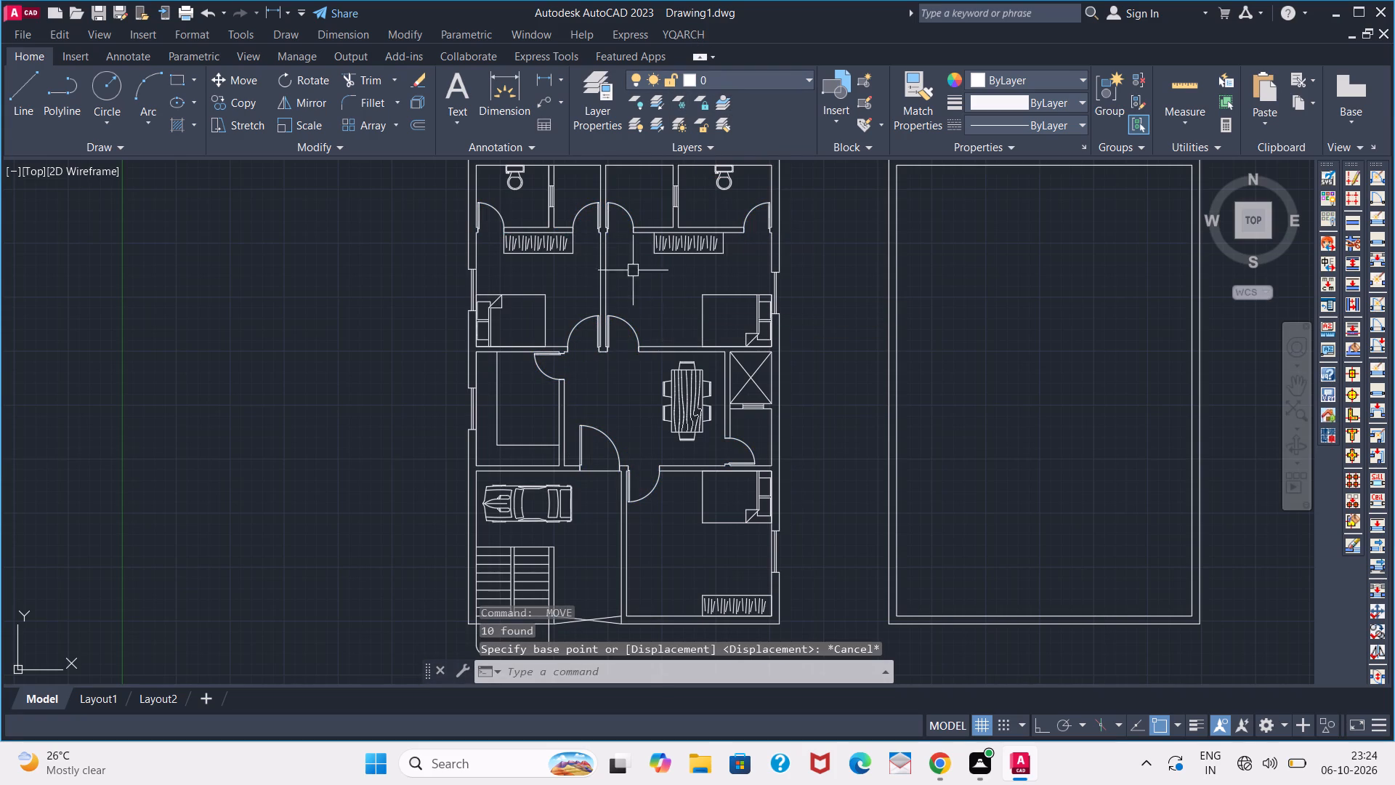
Select the three beds, the dining table and the two toilets, and assign them to the BED layer.
middle_drag(644, 290, 511, 166)
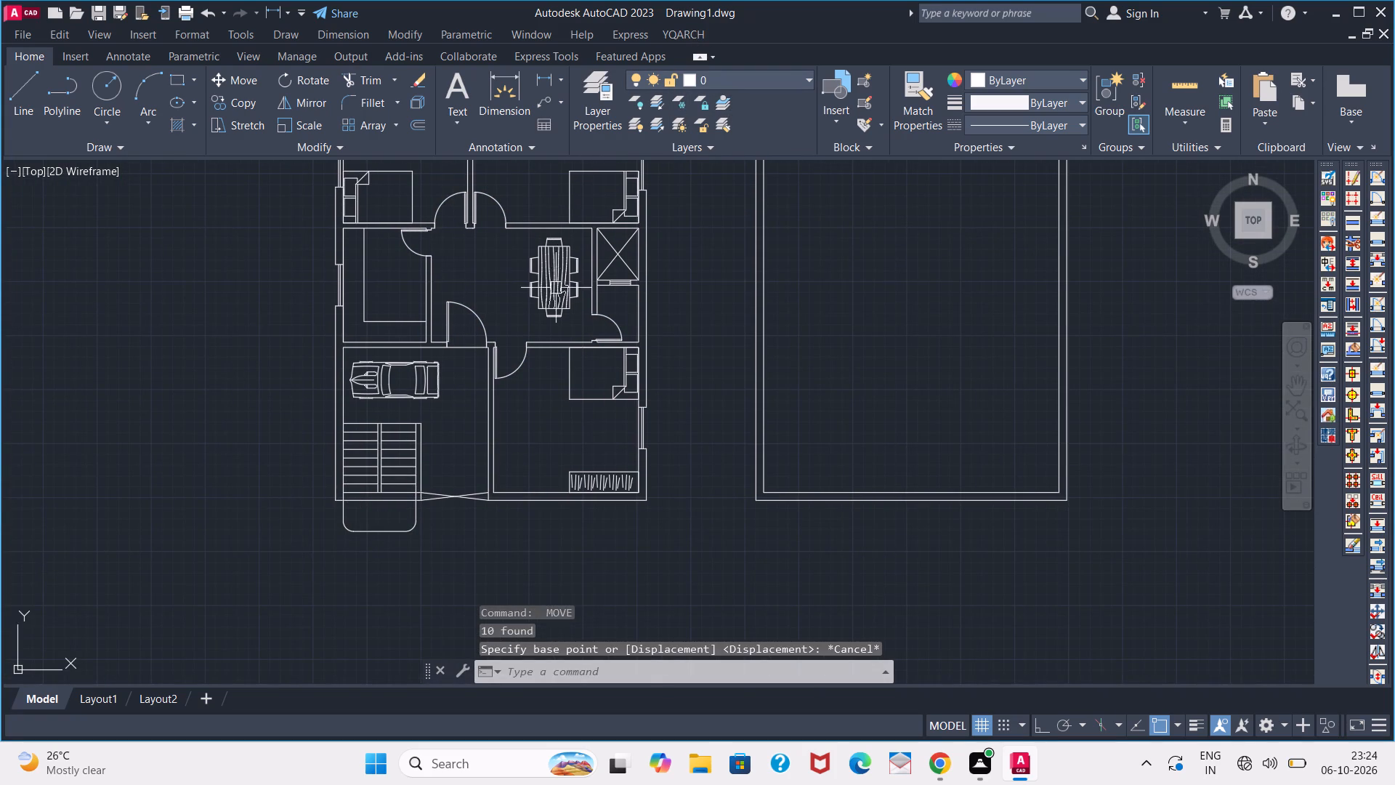
click(579, 385)
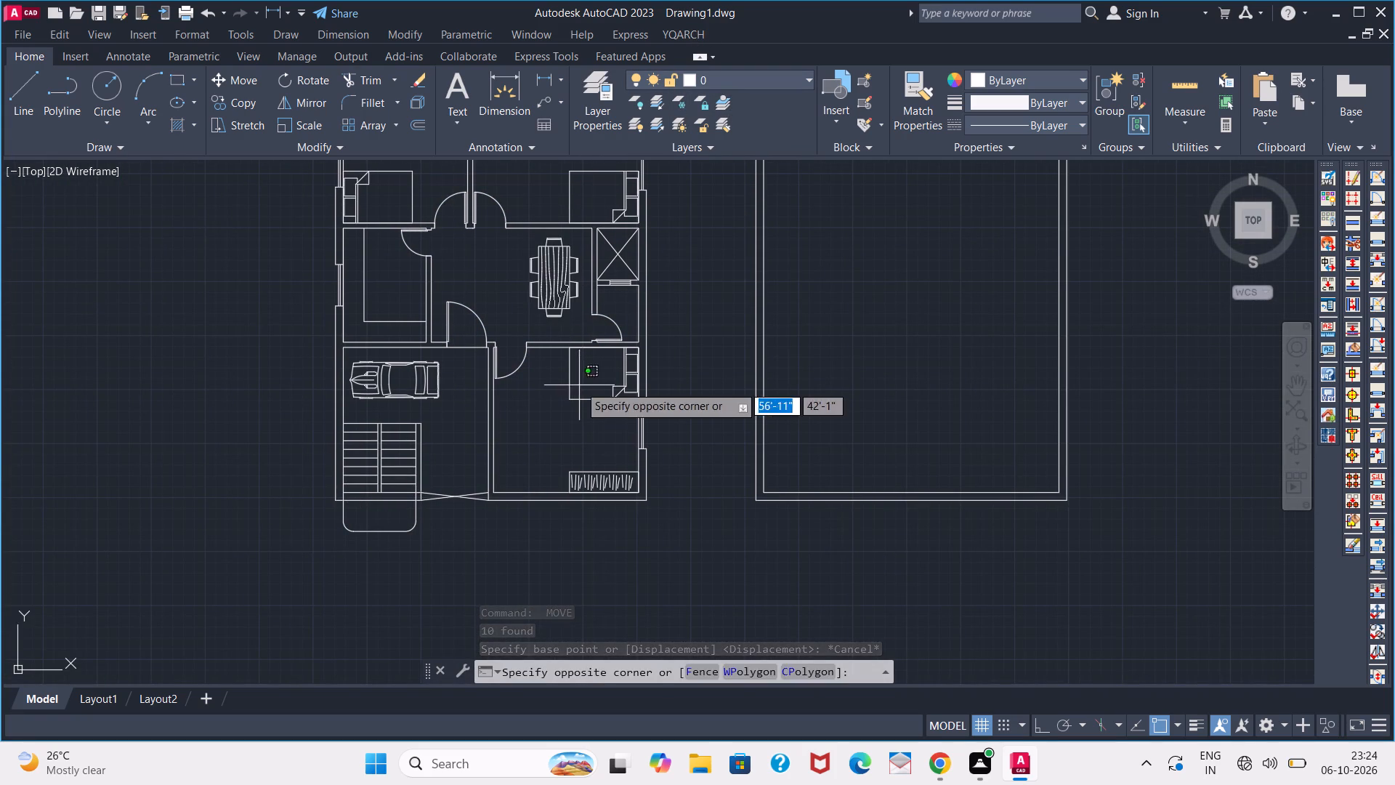
click(562, 388)
click(527, 283)
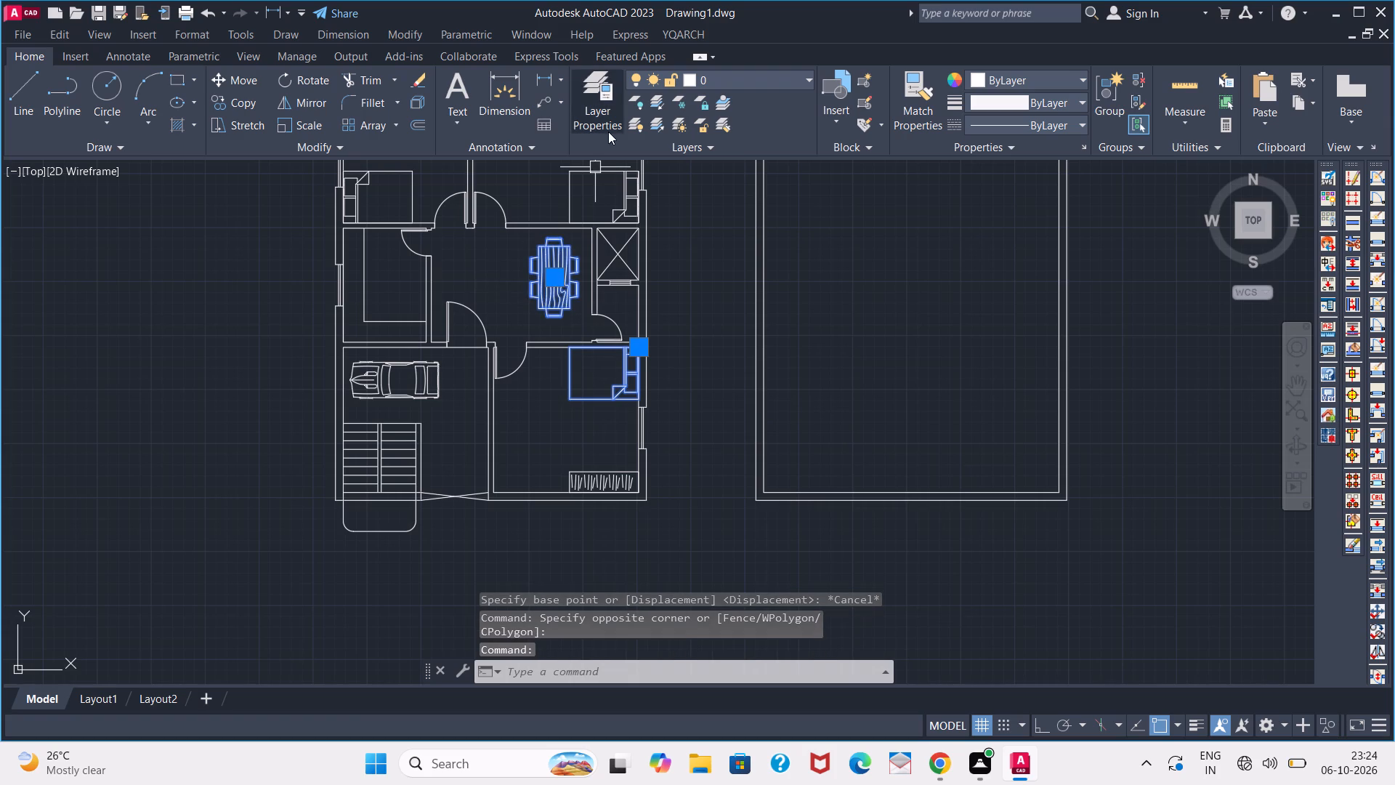
click(594, 169)
click(412, 177)
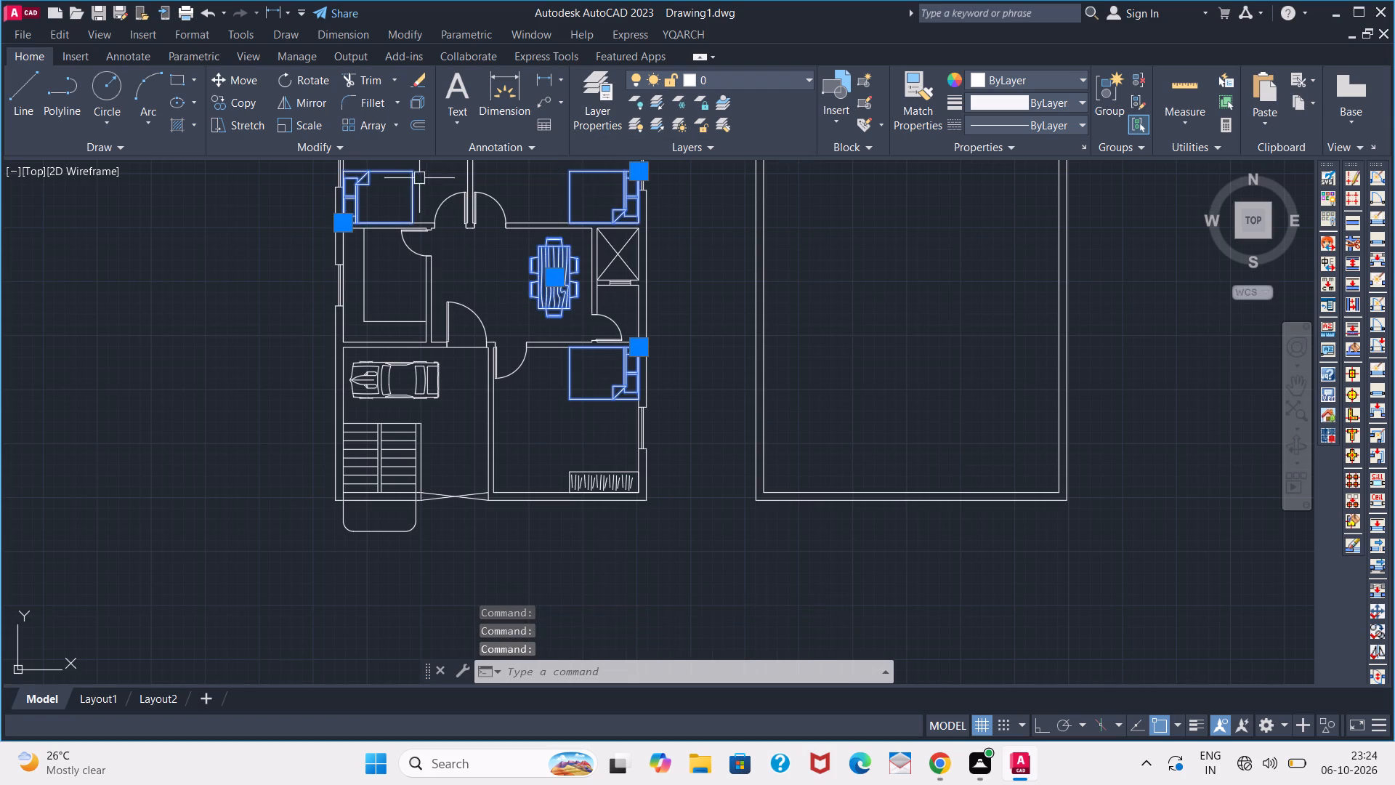
middle_drag(432, 212, 434, 472)
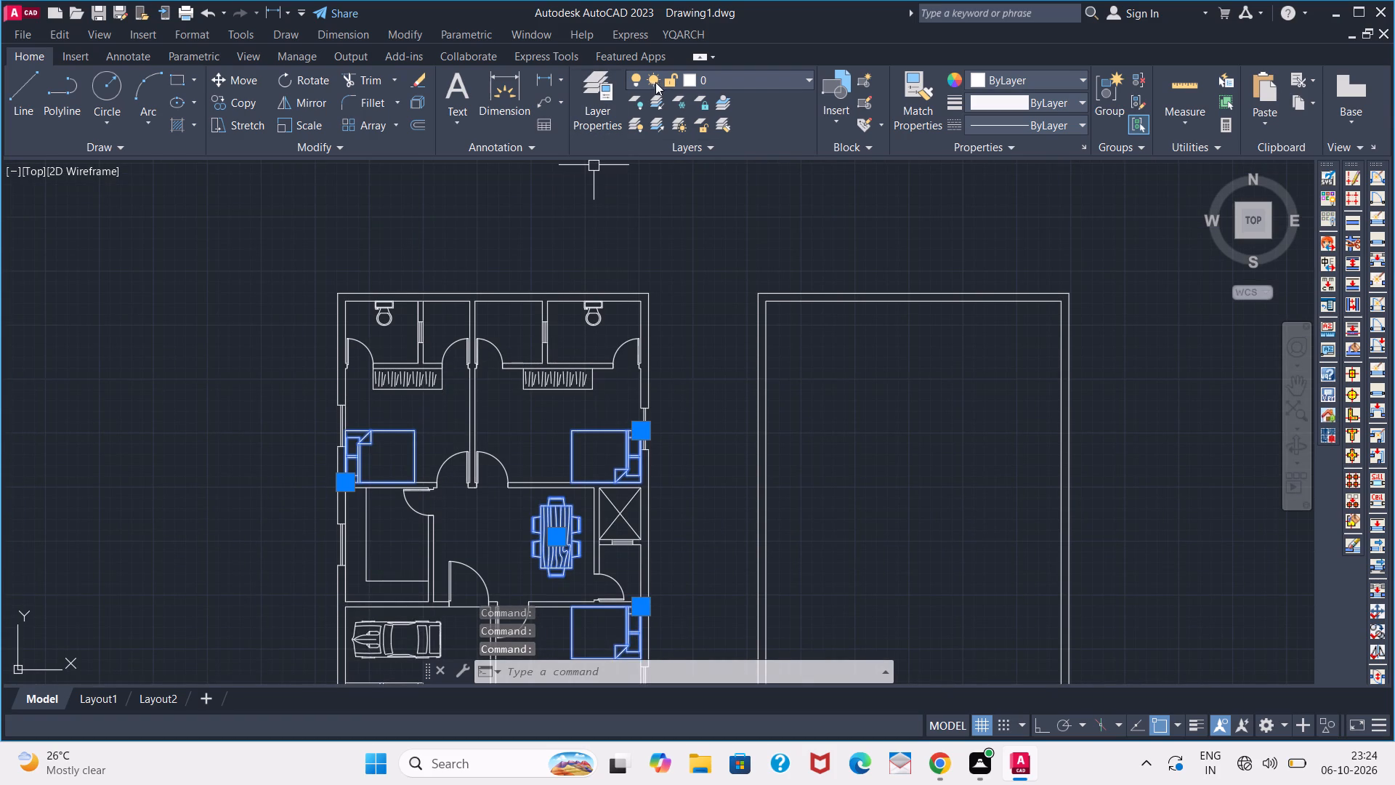
click(719, 77)
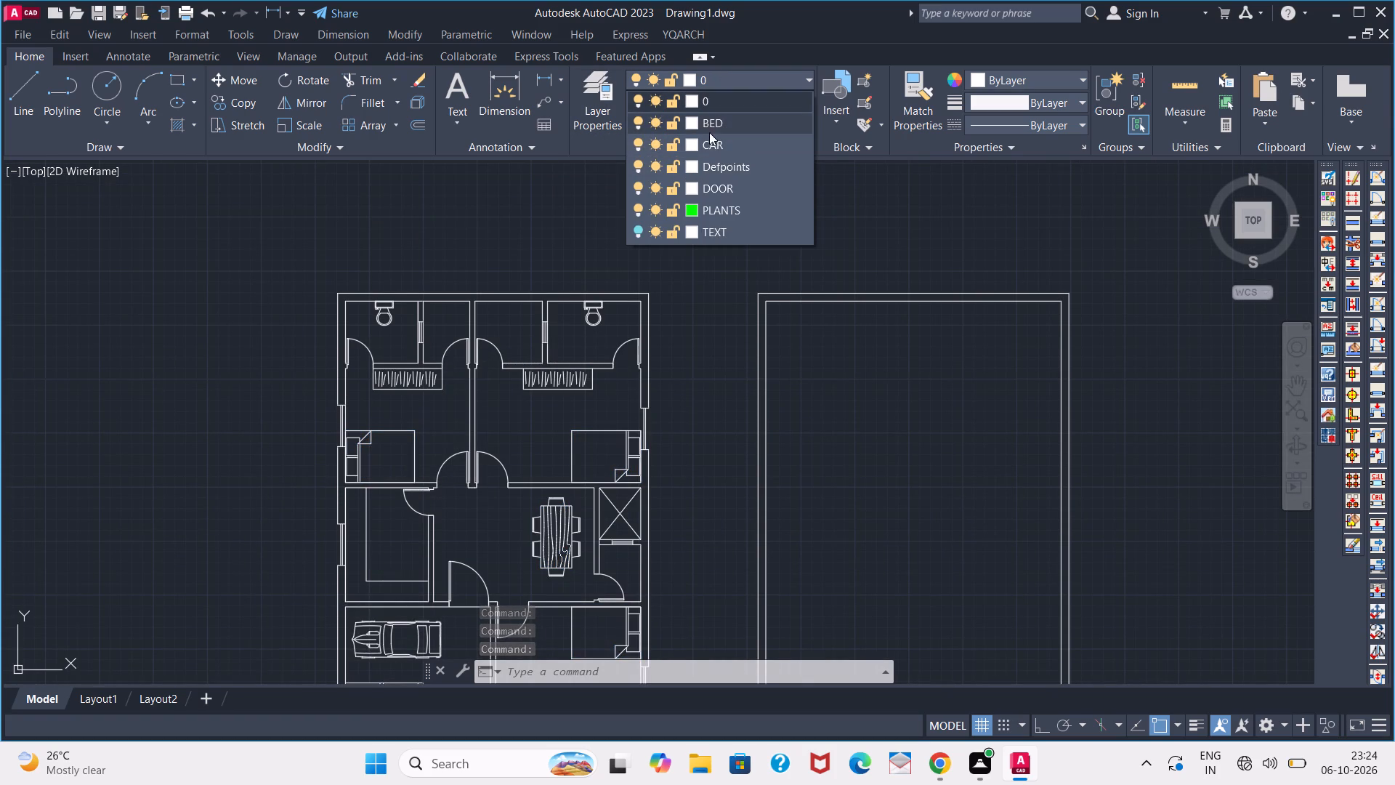
click(593, 321)
click(593, 321)
click(389, 315)
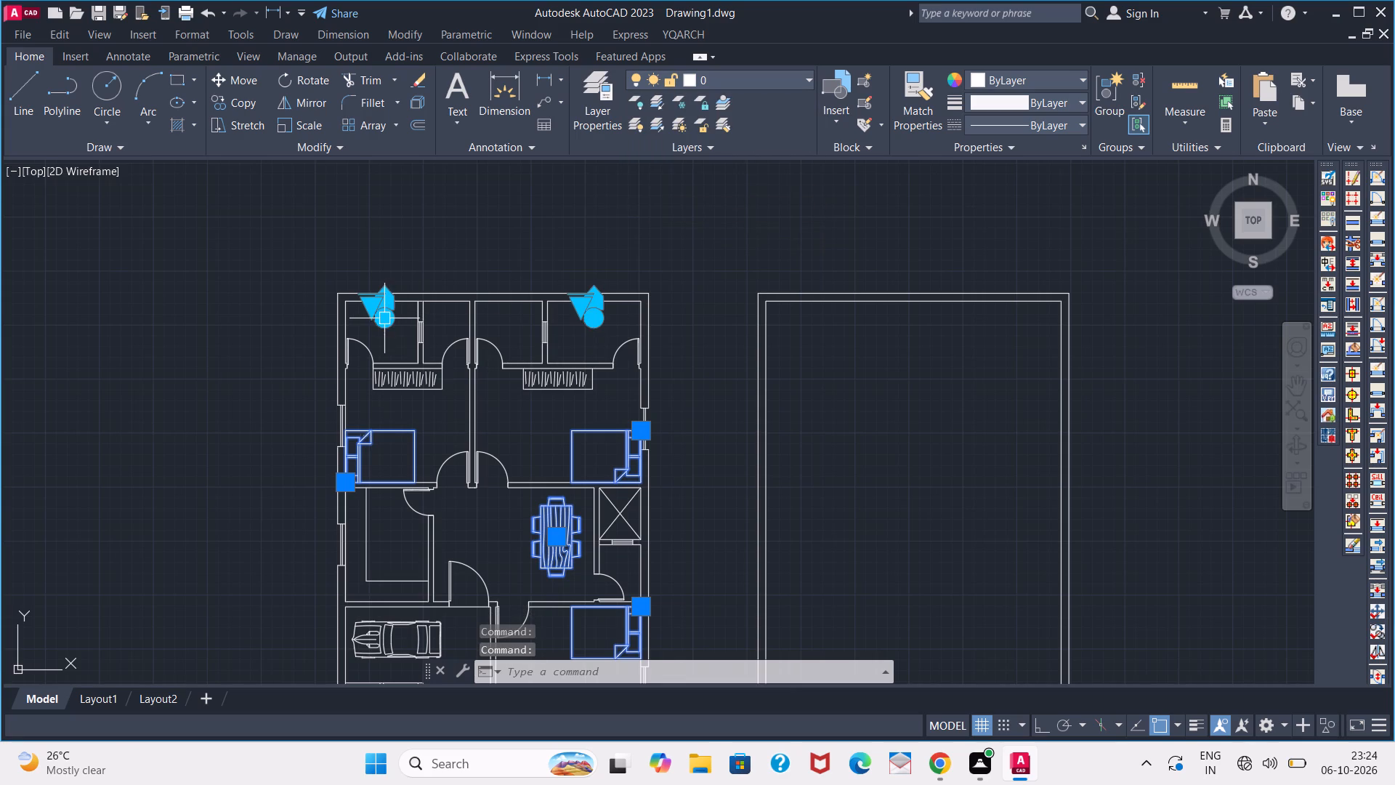
click(719, 87)
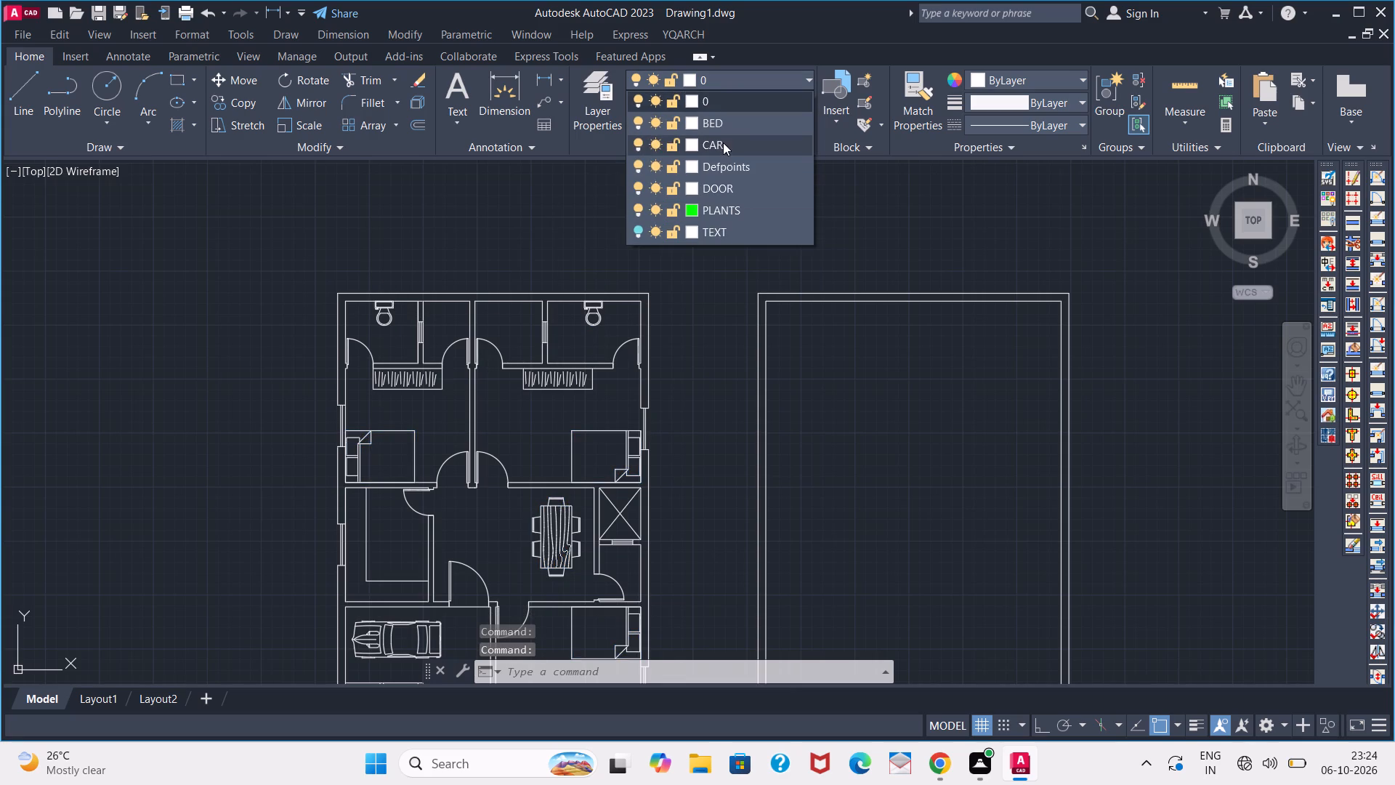
click(721, 130)
scroll(680, 375, down, 1)
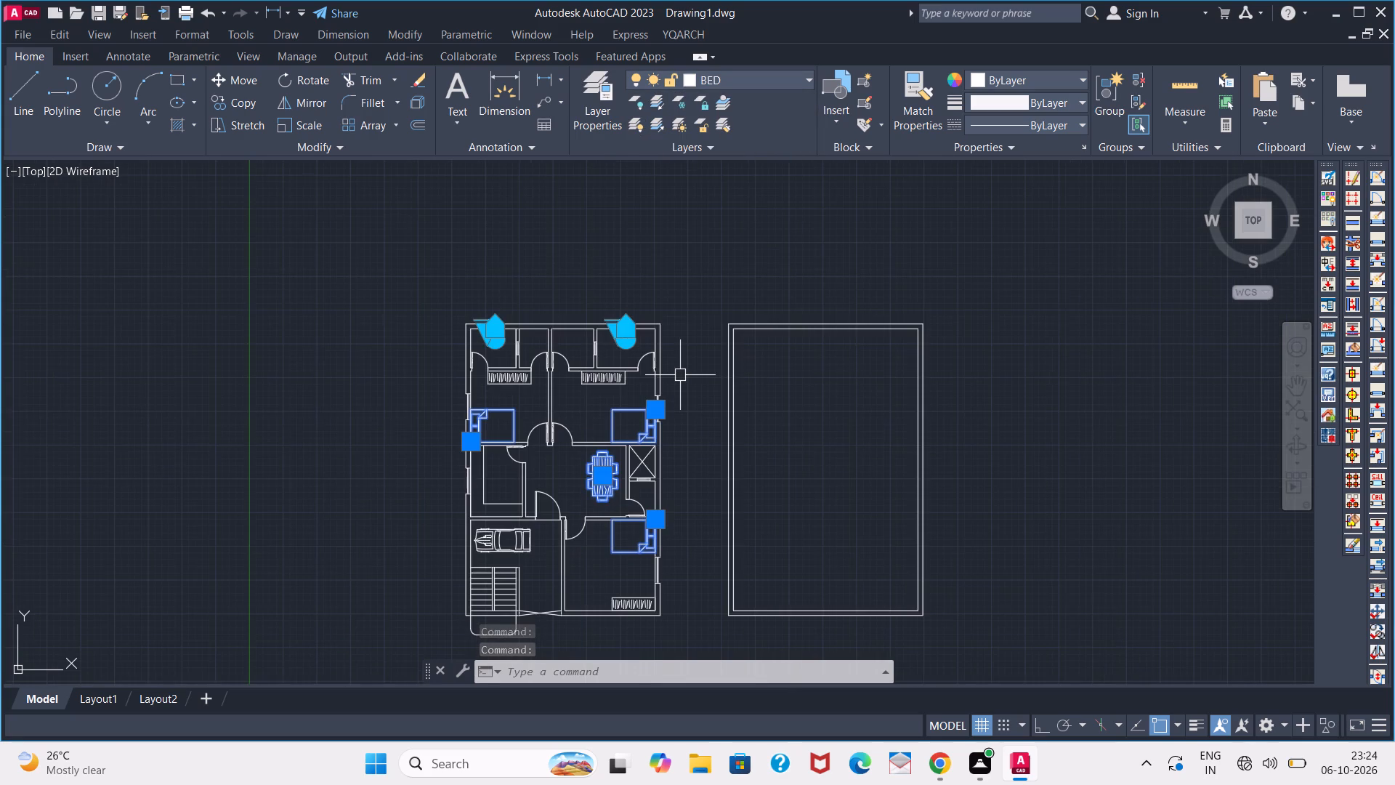
key(space)
key(Escape)
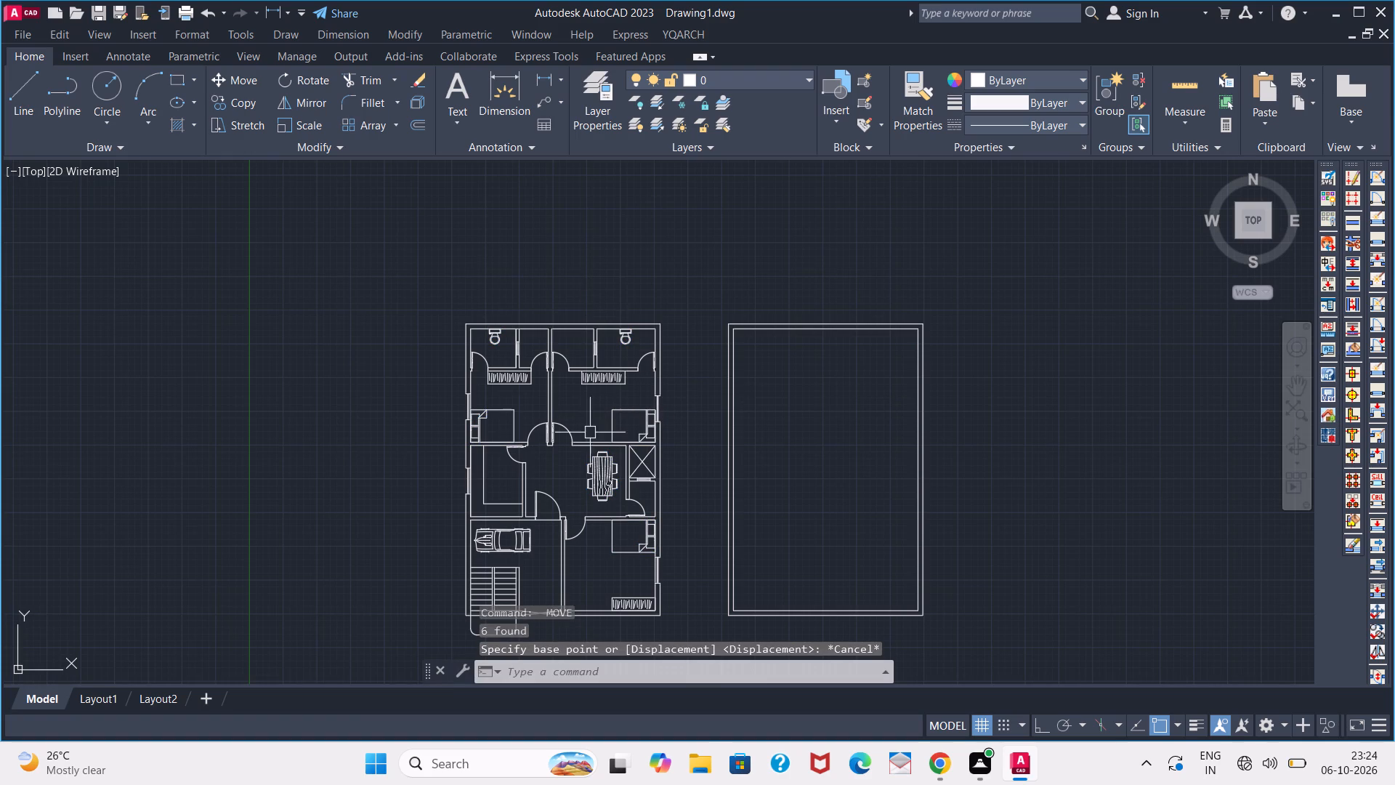
Draw a U-shaped stair direction line down the right flight, across the rounded landing and partway up the left flight.
middle_drag(580, 423, 591, 266)
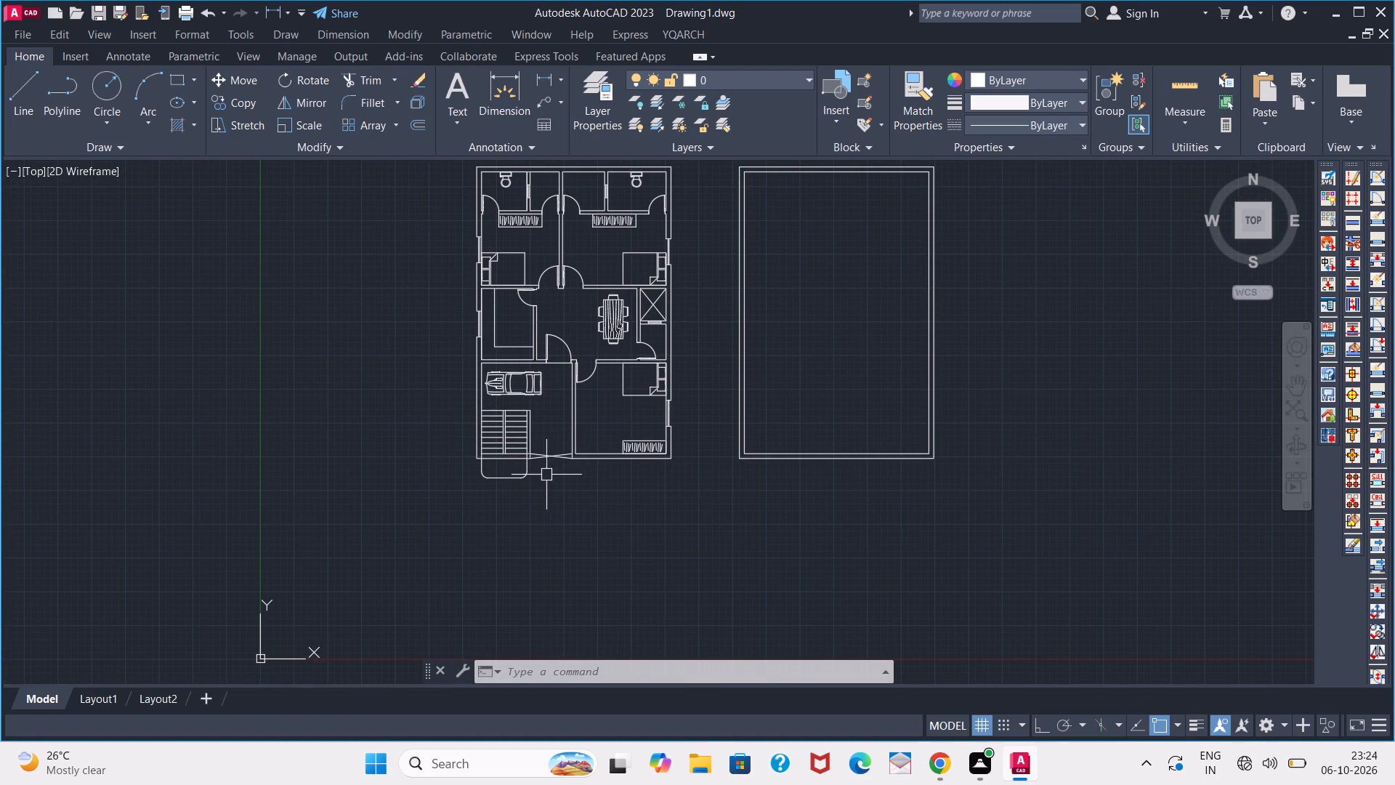
scroll(519, 408, up, 2)
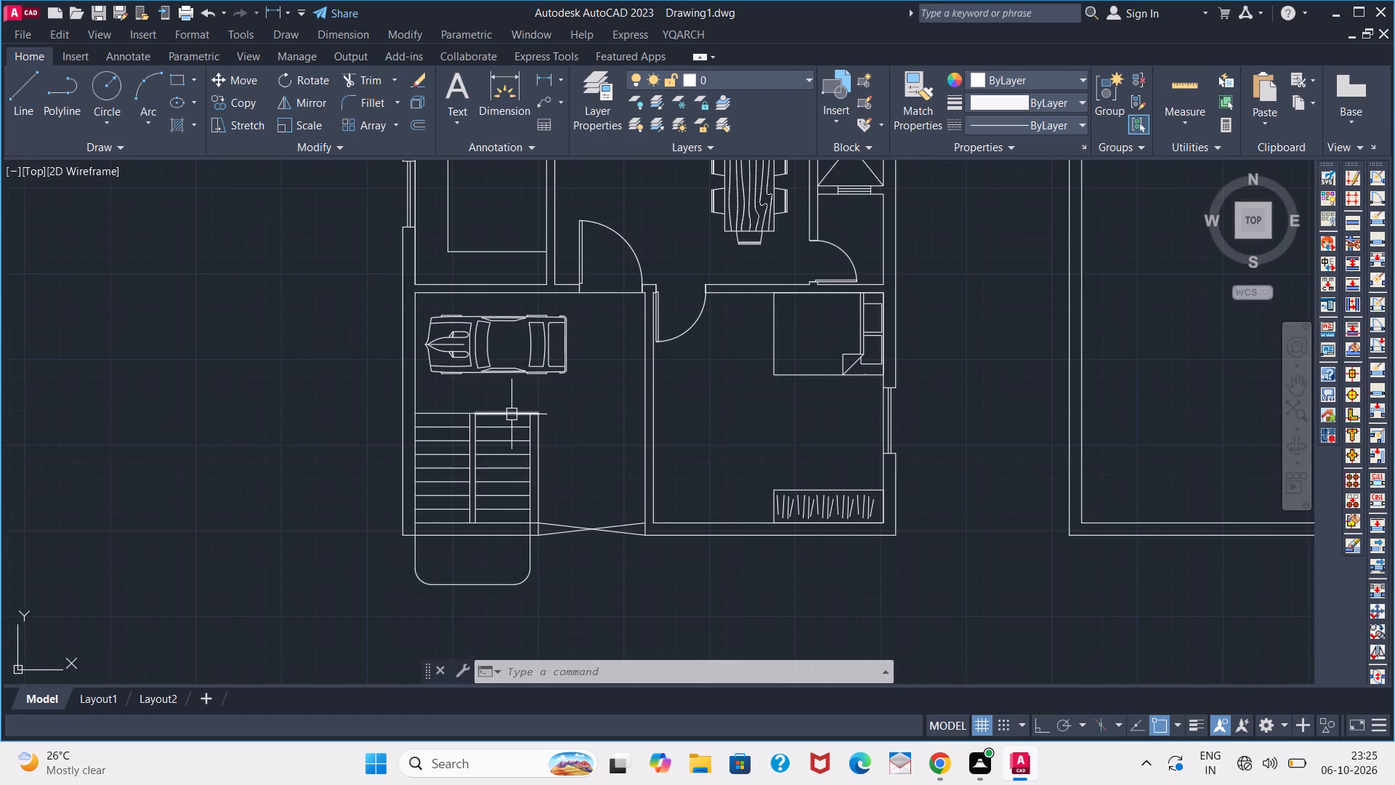
key(l)
key(Return)
click(510, 417)
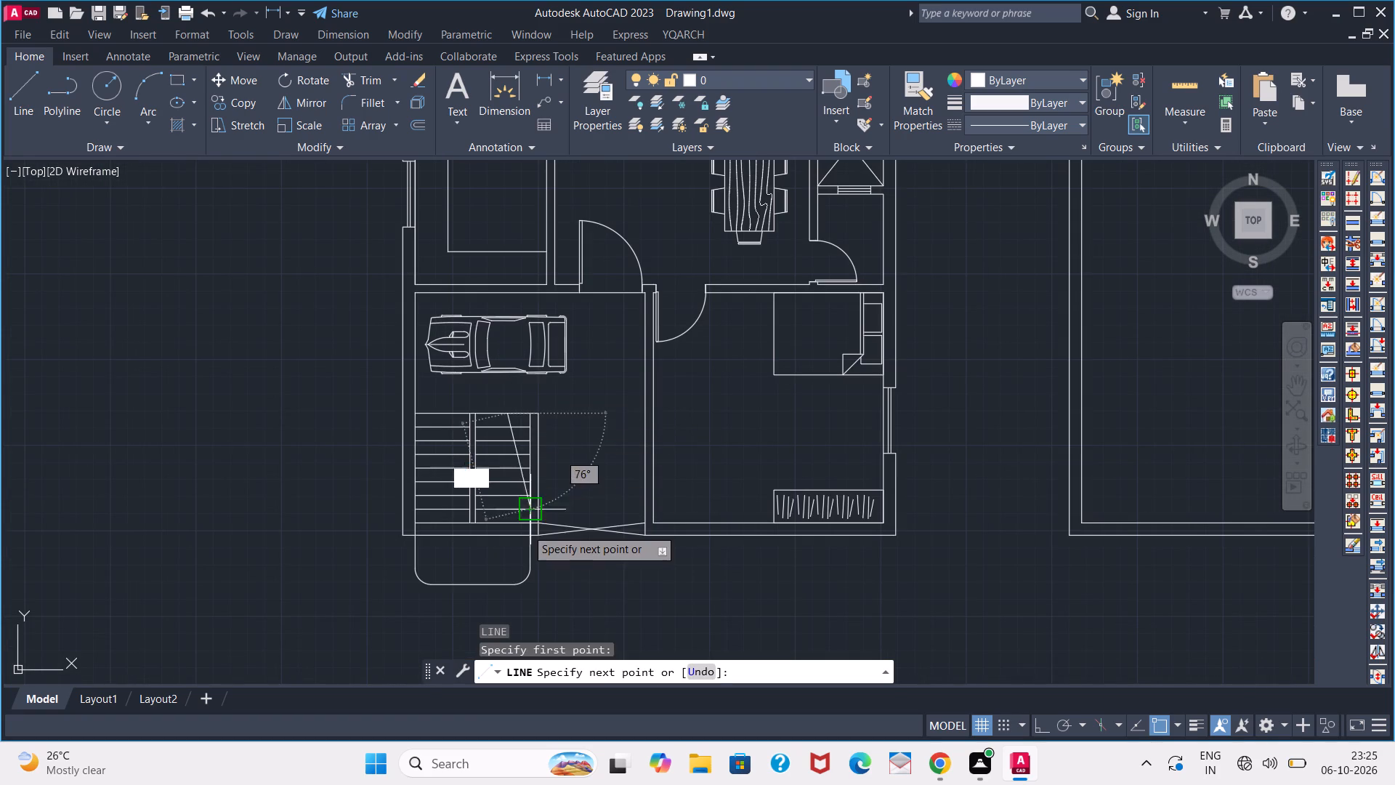
click(509, 531)
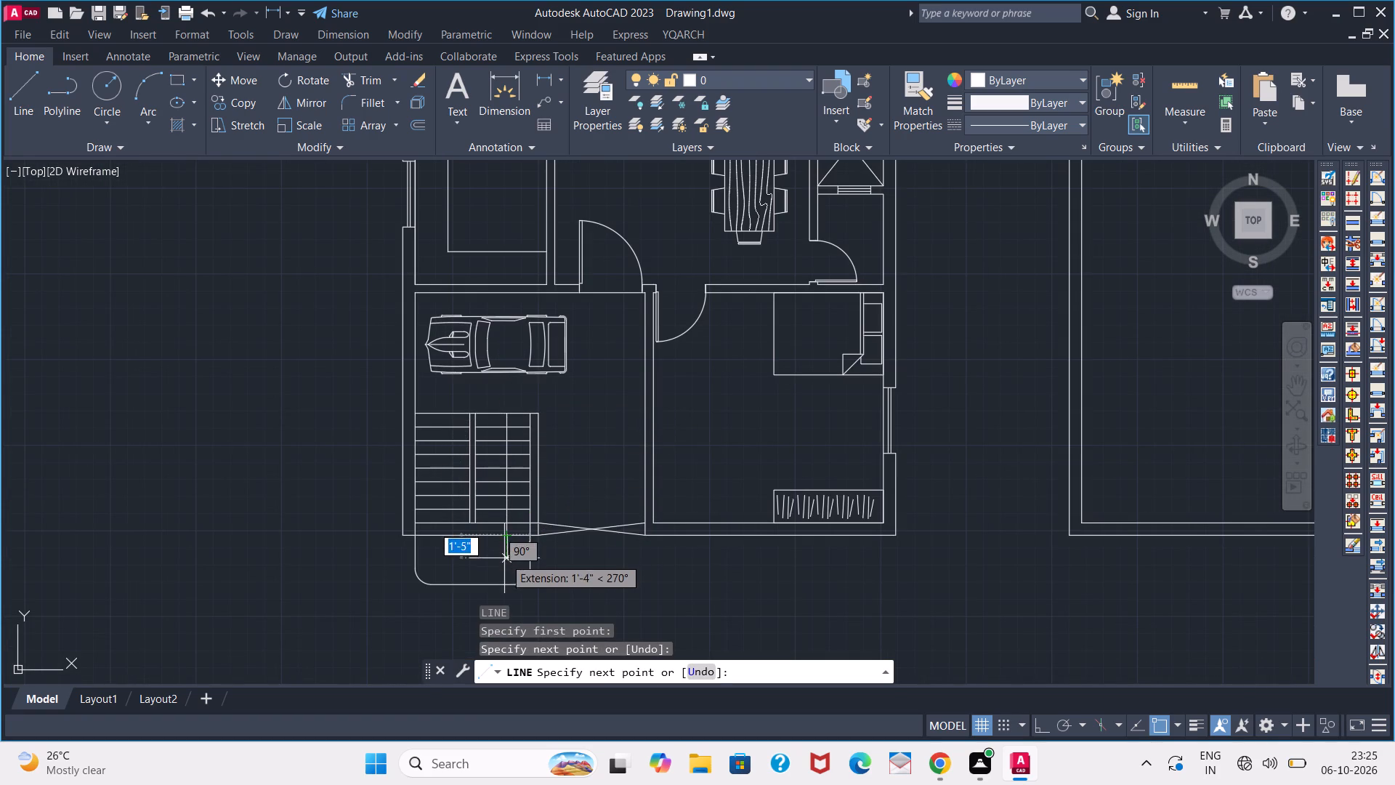
click(504, 563)
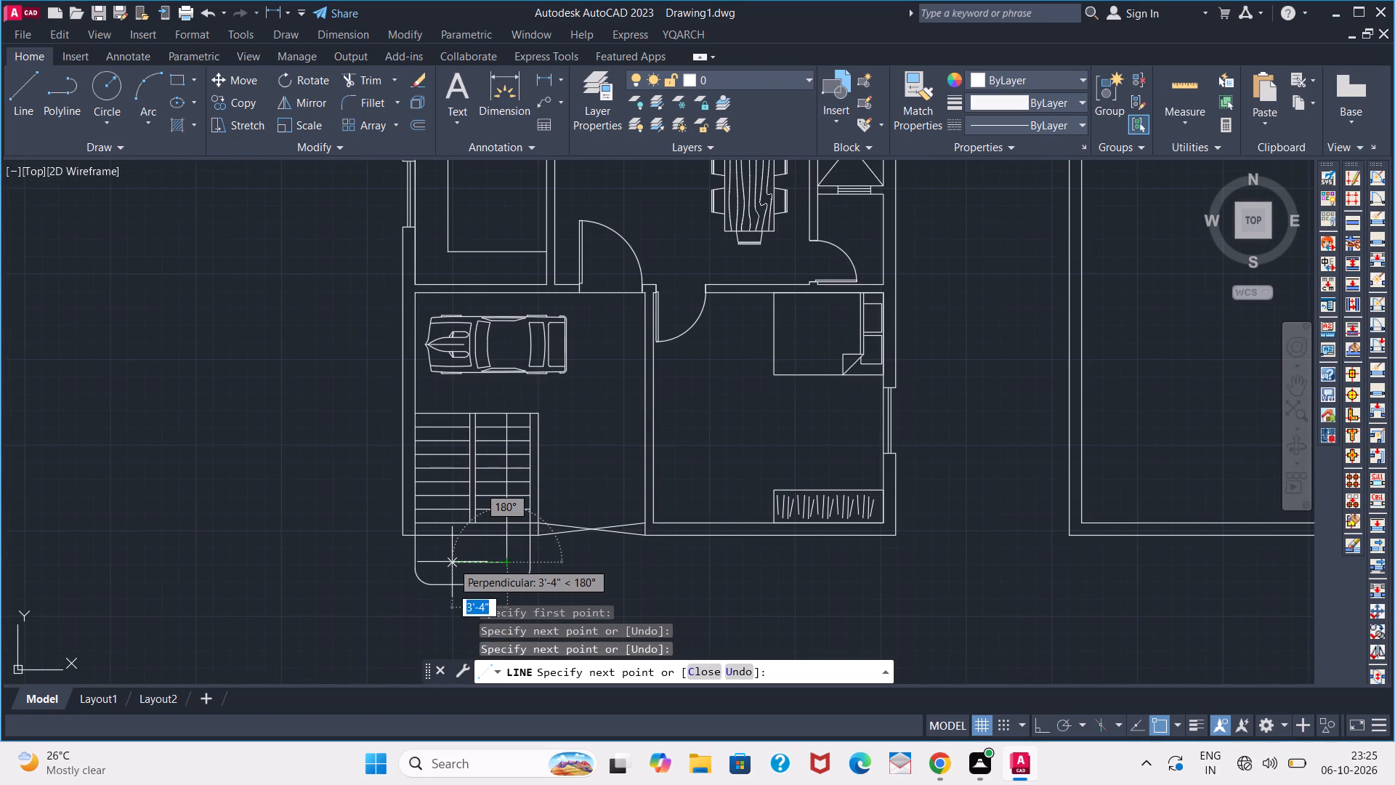
click(444, 560)
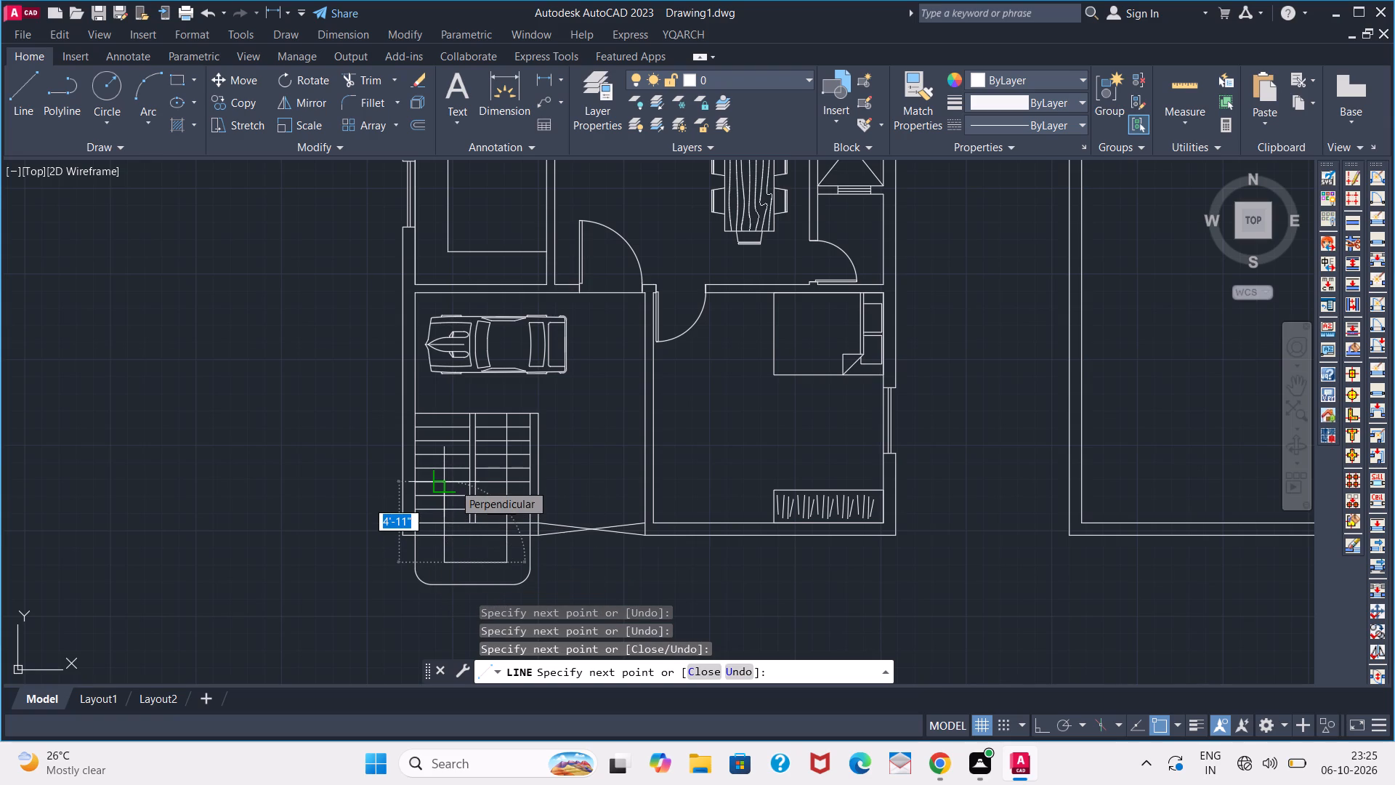
click(453, 483)
key(space)
Draw a triangular arrowhead, one flight wide and two treads high, at the direction line's end on the left flight.
scroll(443, 506, up, 2)
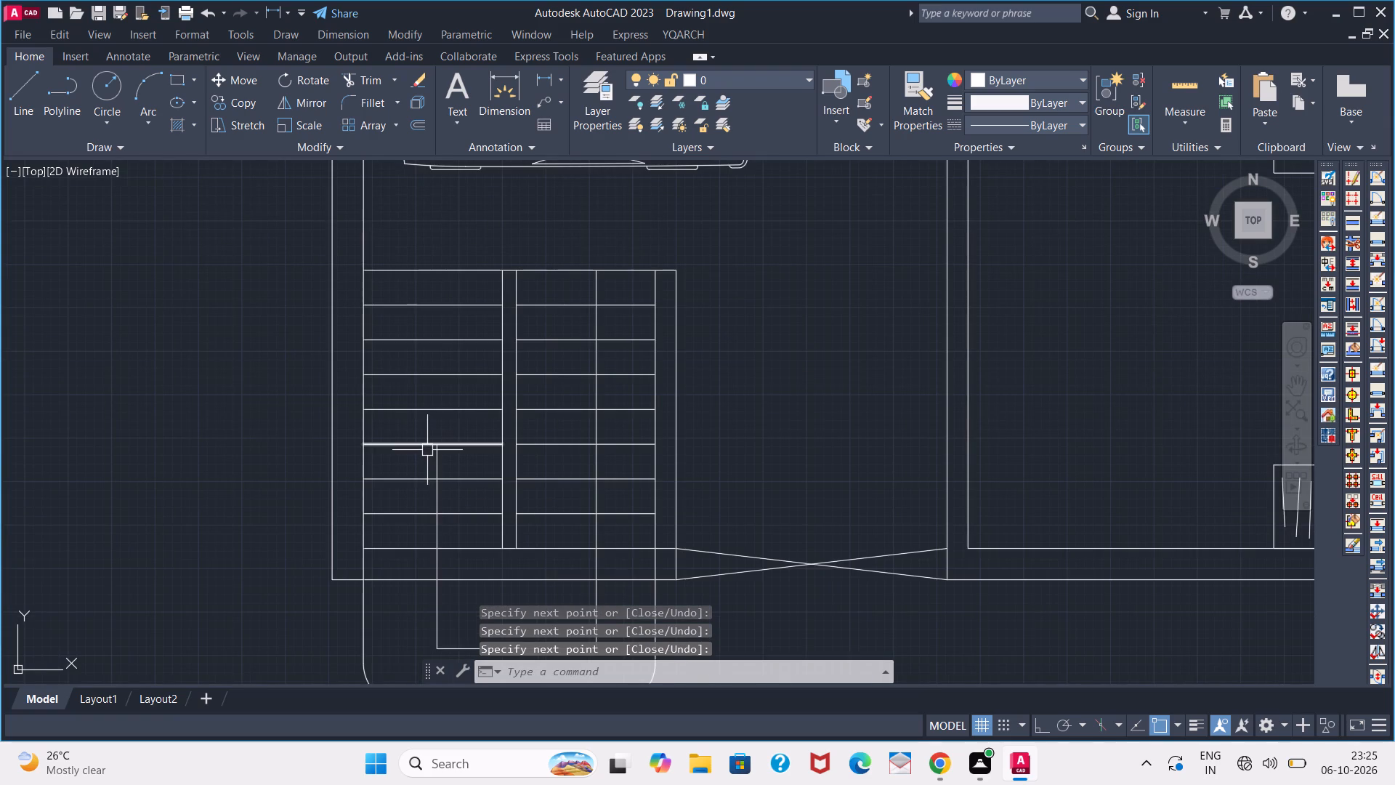
key(l)
key(Return)
click(433, 452)
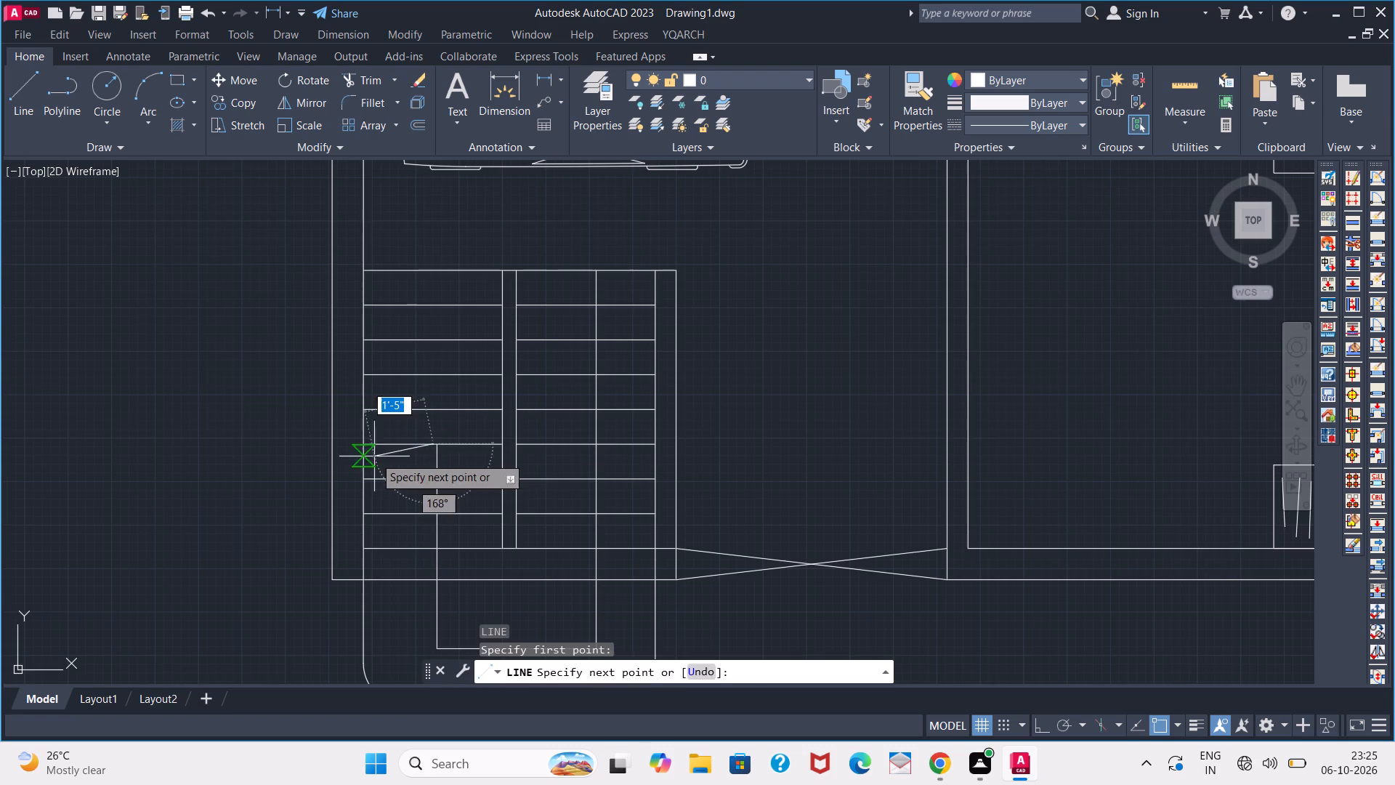
click(359, 449)
click(434, 380)
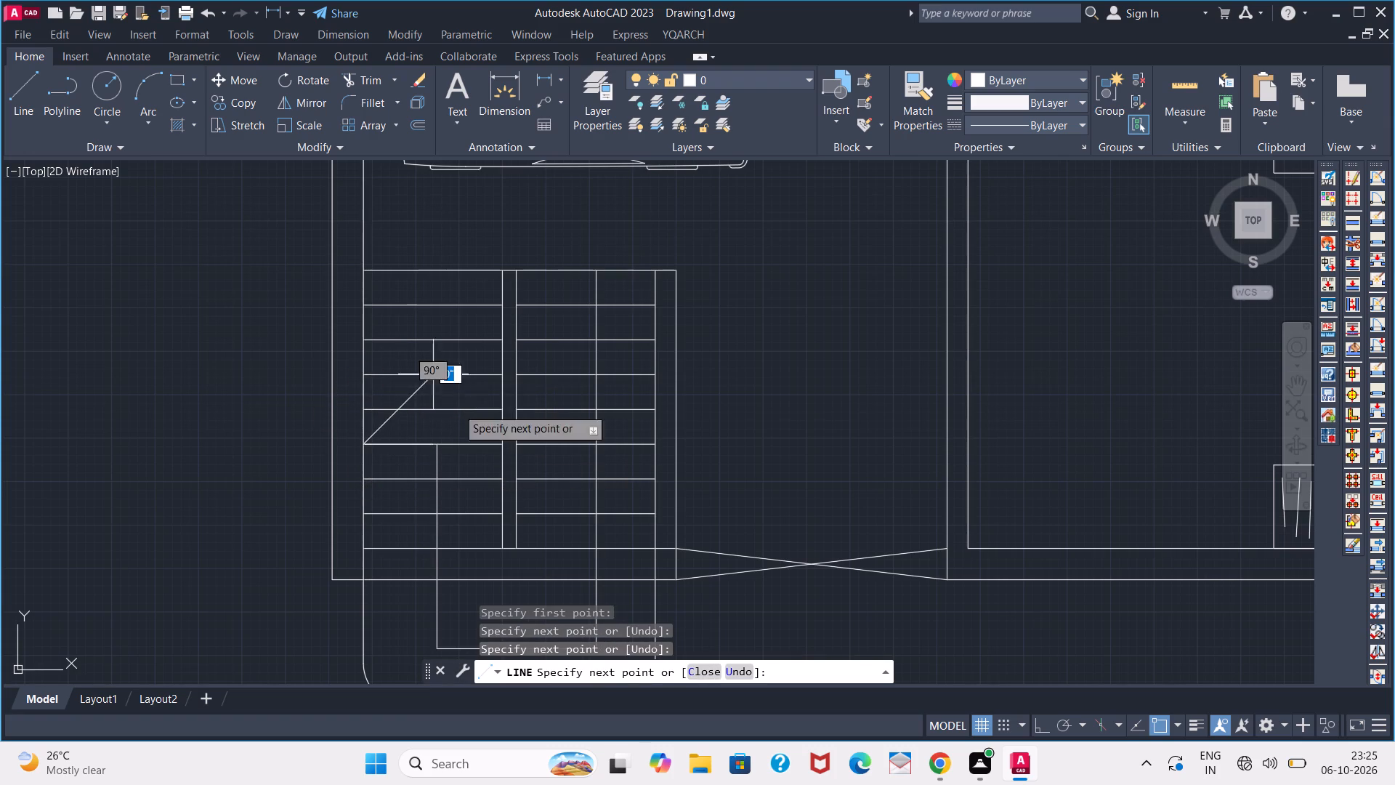
click(498, 439)
click(434, 445)
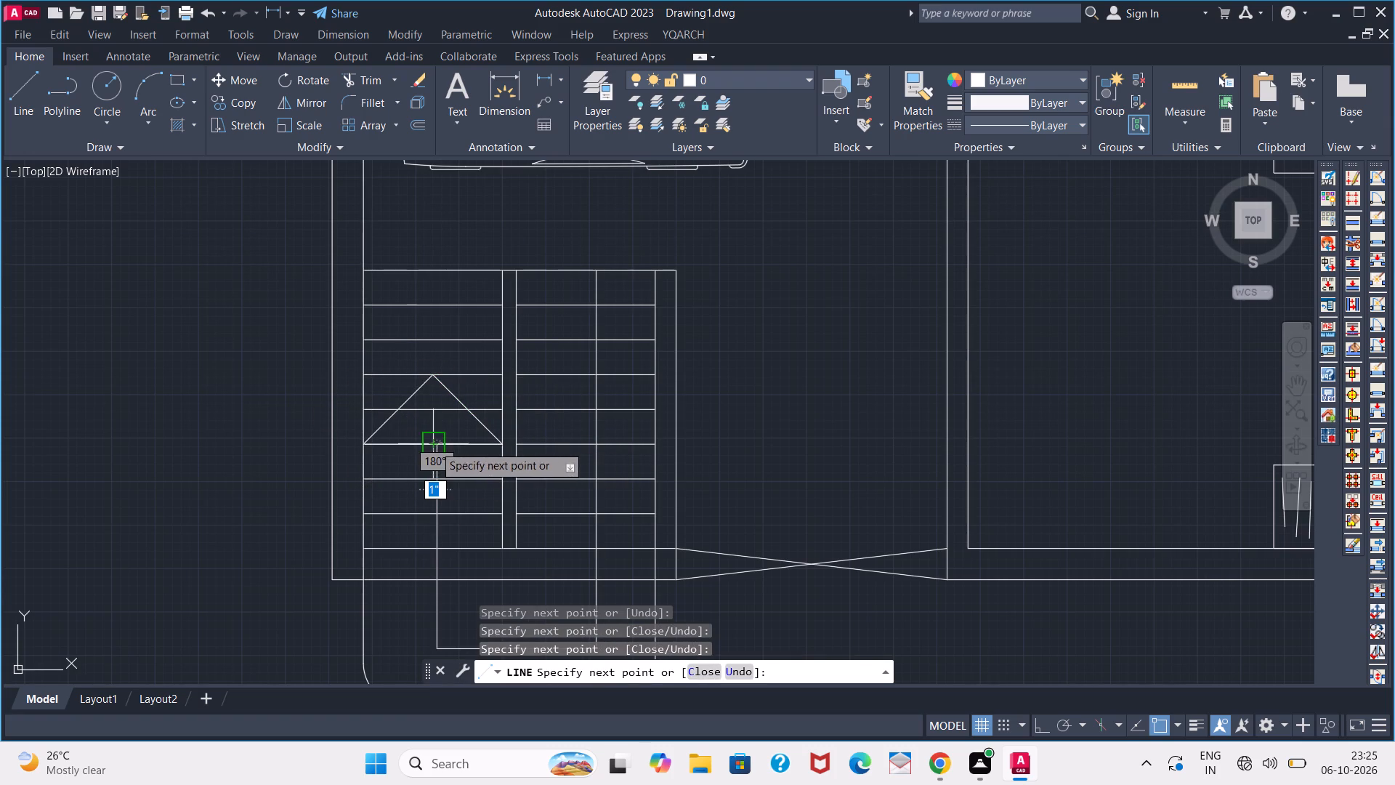
key(space)
click(439, 469)
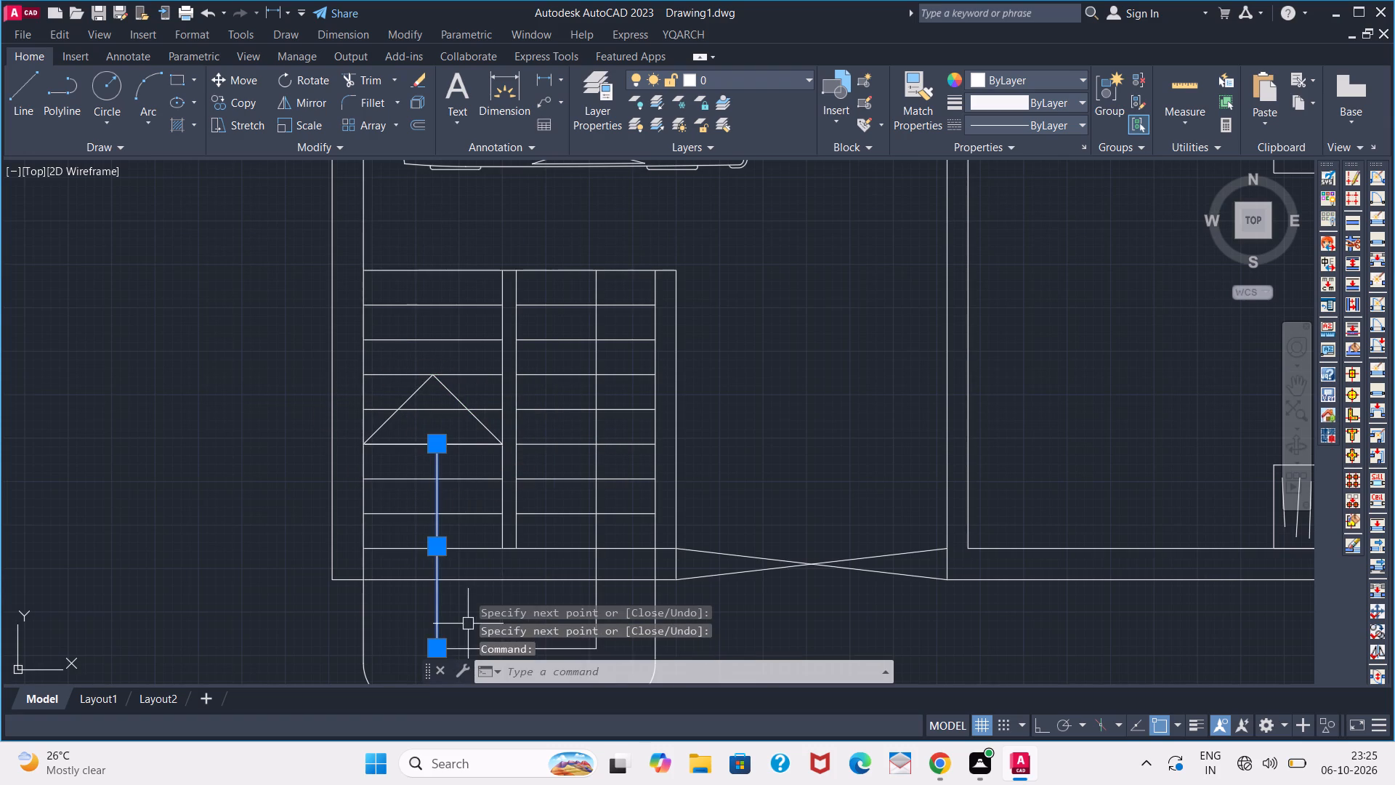
scroll(493, 557, down, 2)
middle_drag(482, 542, 474, 528)
middle_drag(444, 481, 407, 432)
key(Escape)
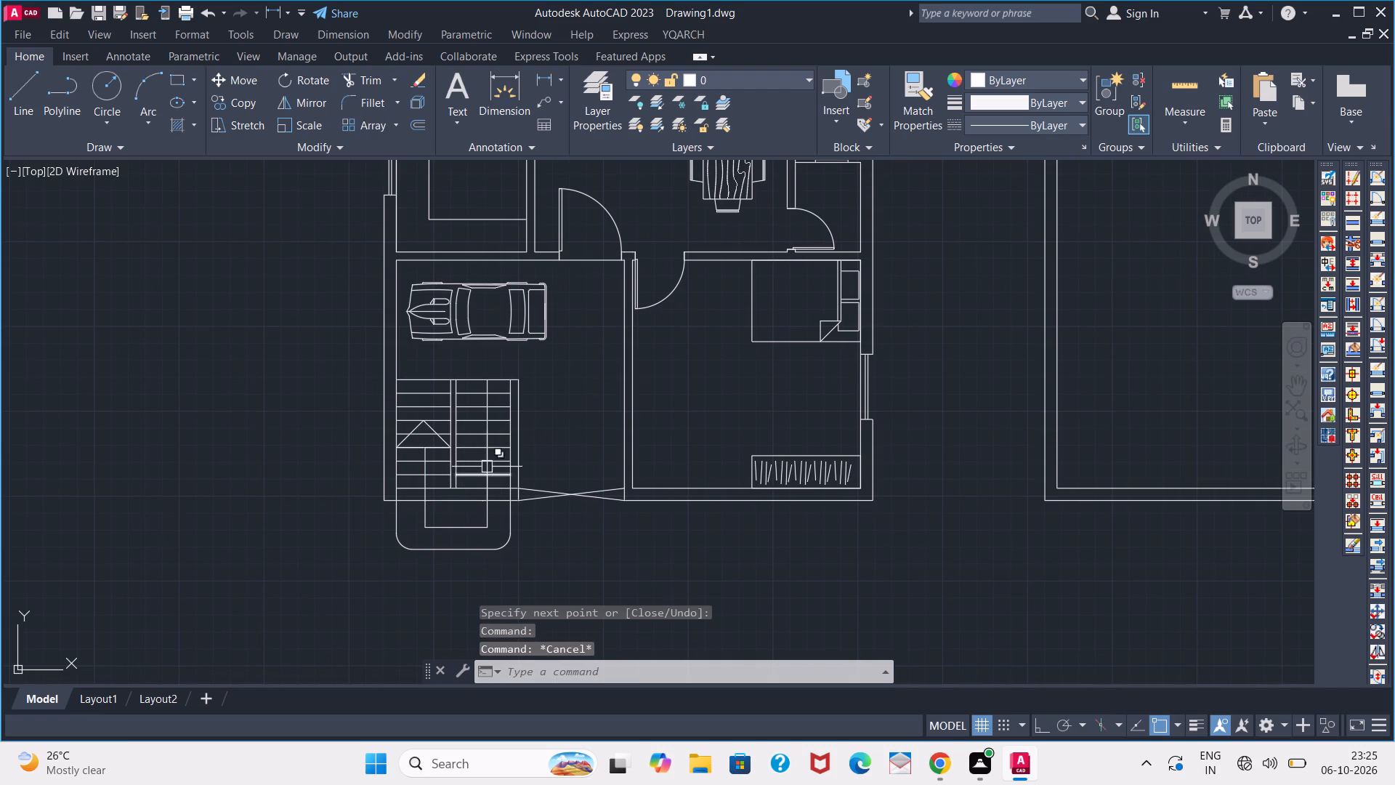
Load the ACAD_ISO02W100 ISO dash linetype from acad.lin into the drawing.
click(1041, 125)
click(1016, 217)
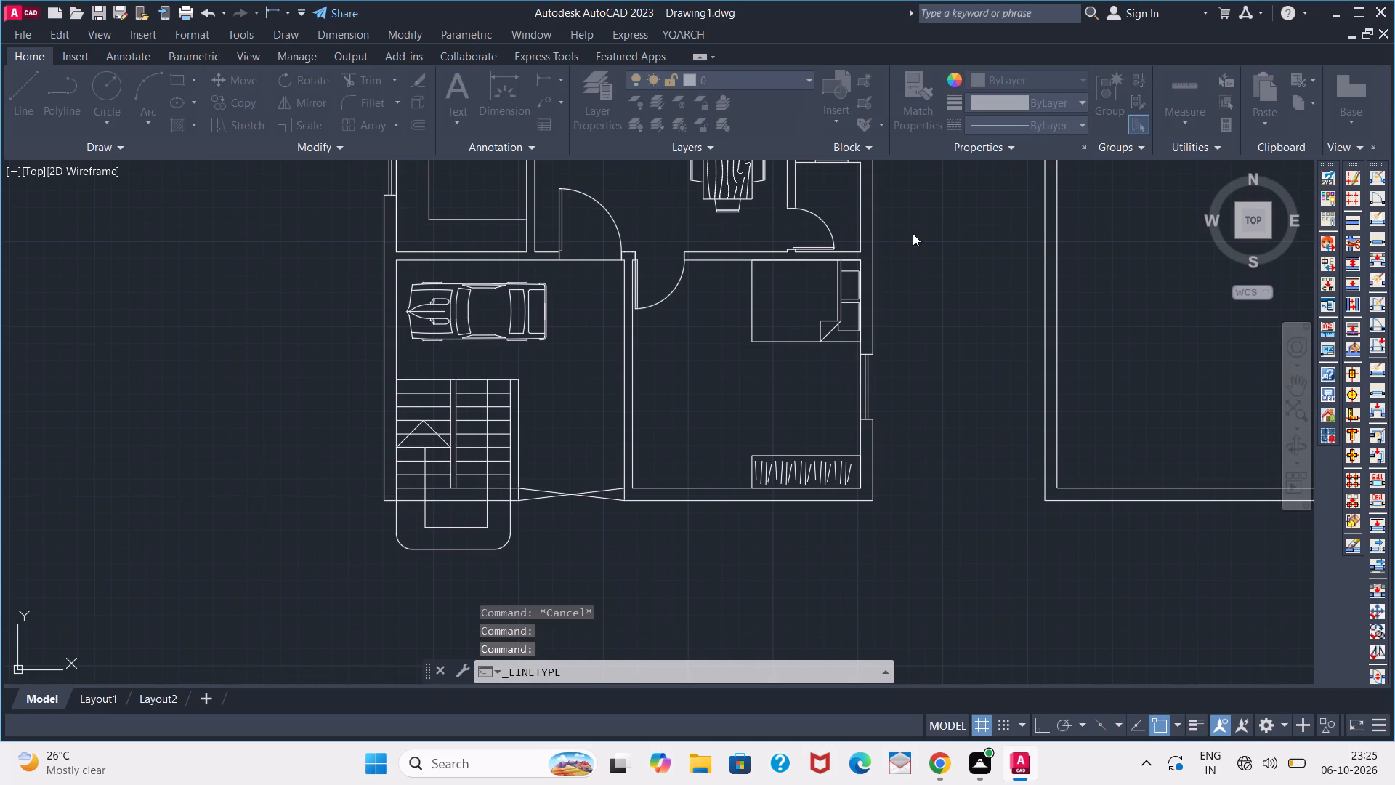
click(857, 225)
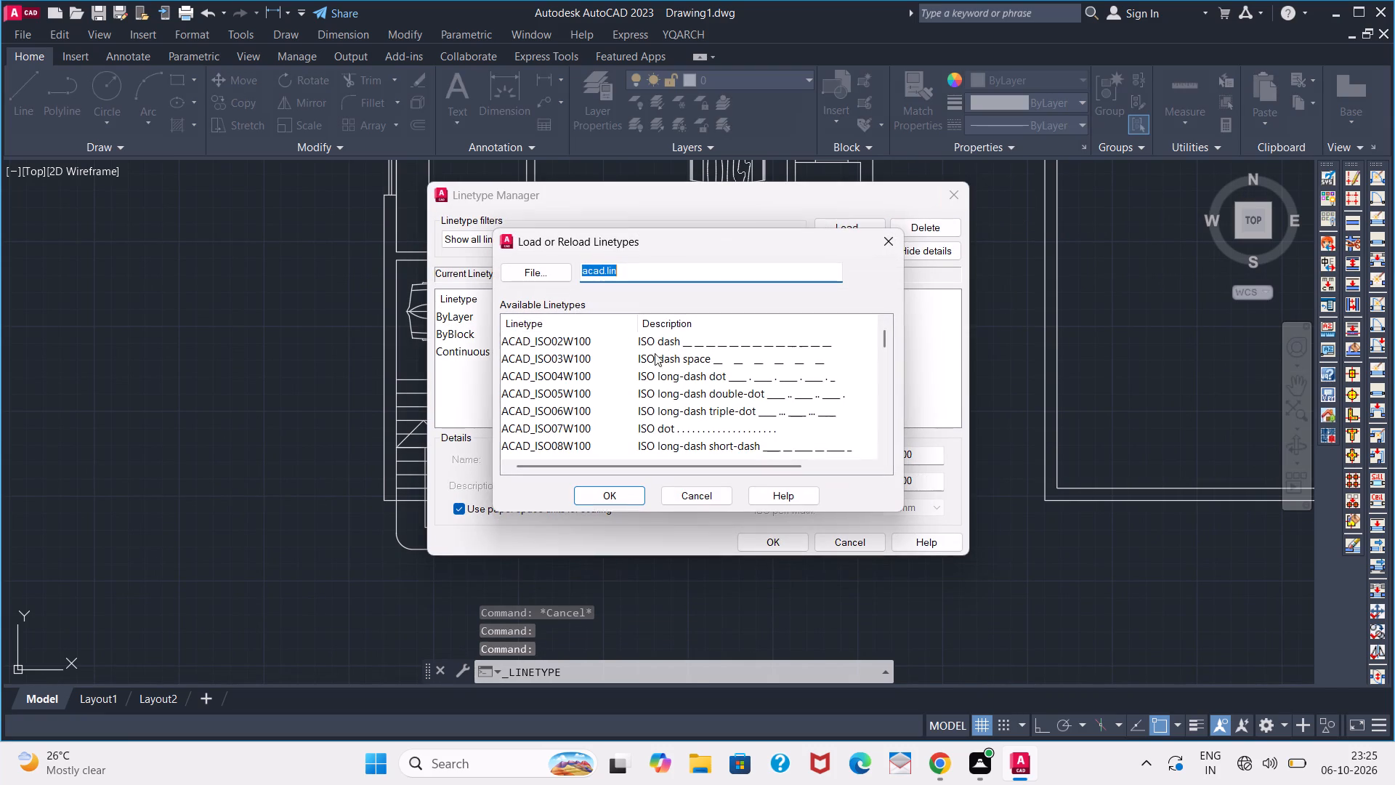
click(655, 347)
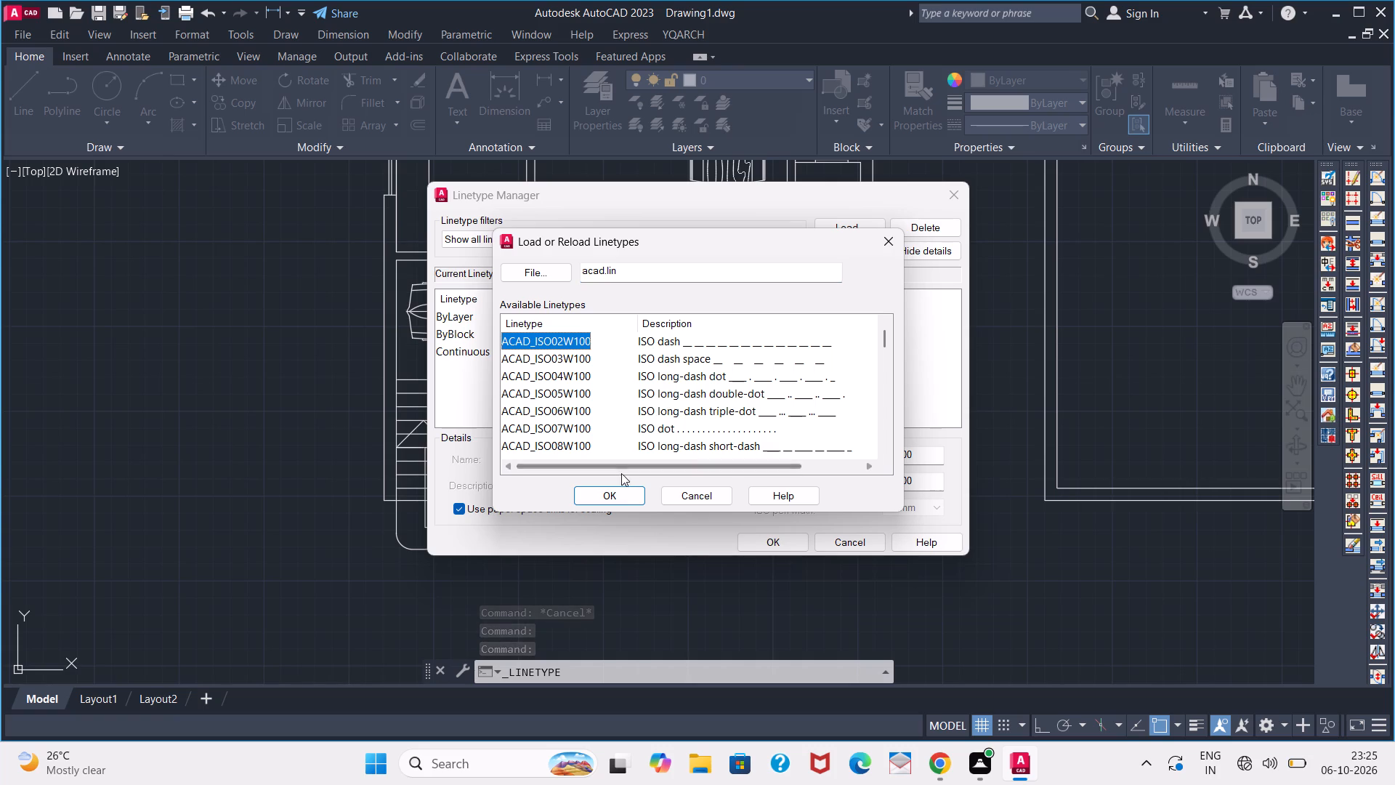
click(620, 496)
click(780, 547)
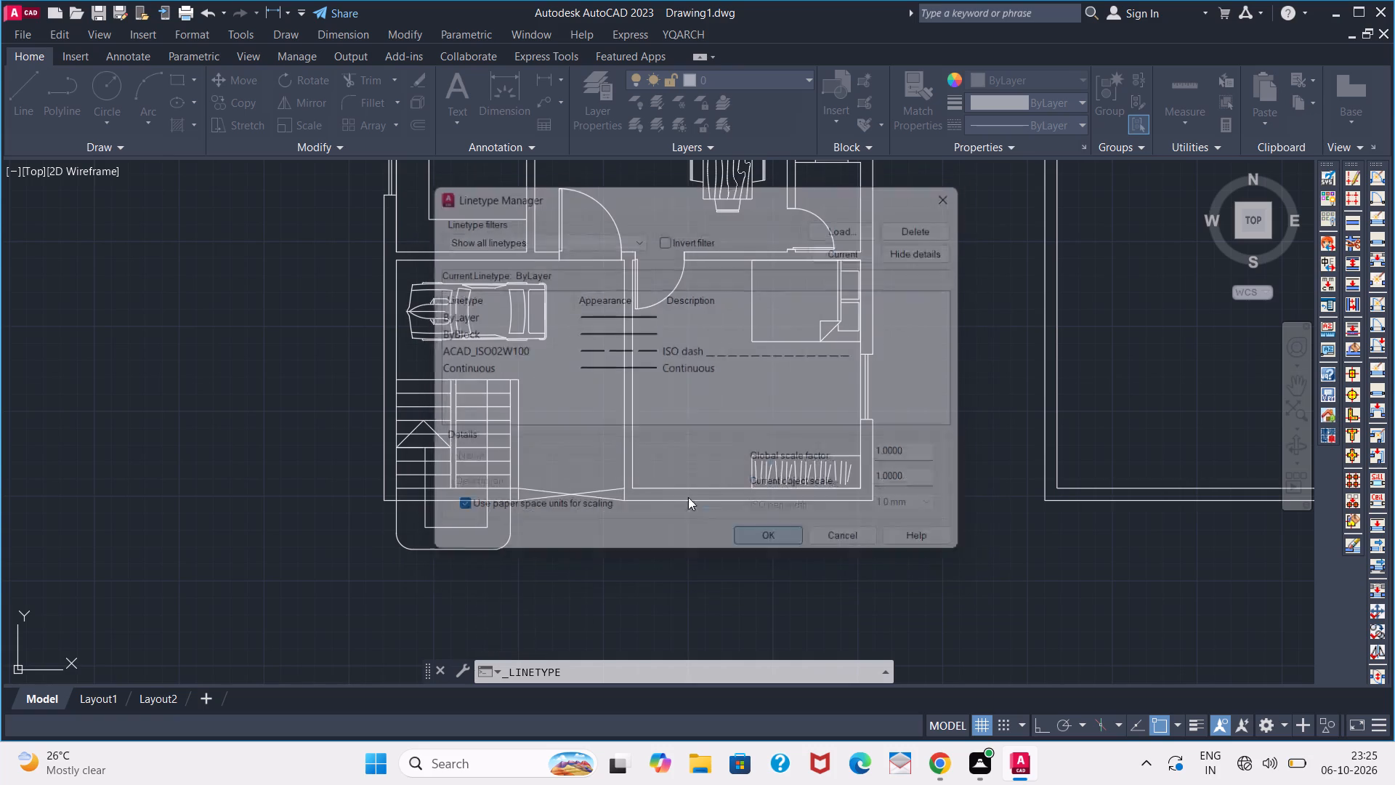
Apply the ACAD_ISO02W100 linetype to all segments of the U-shaped stair direction line, leaving the arrowhead out.
click(485, 447)
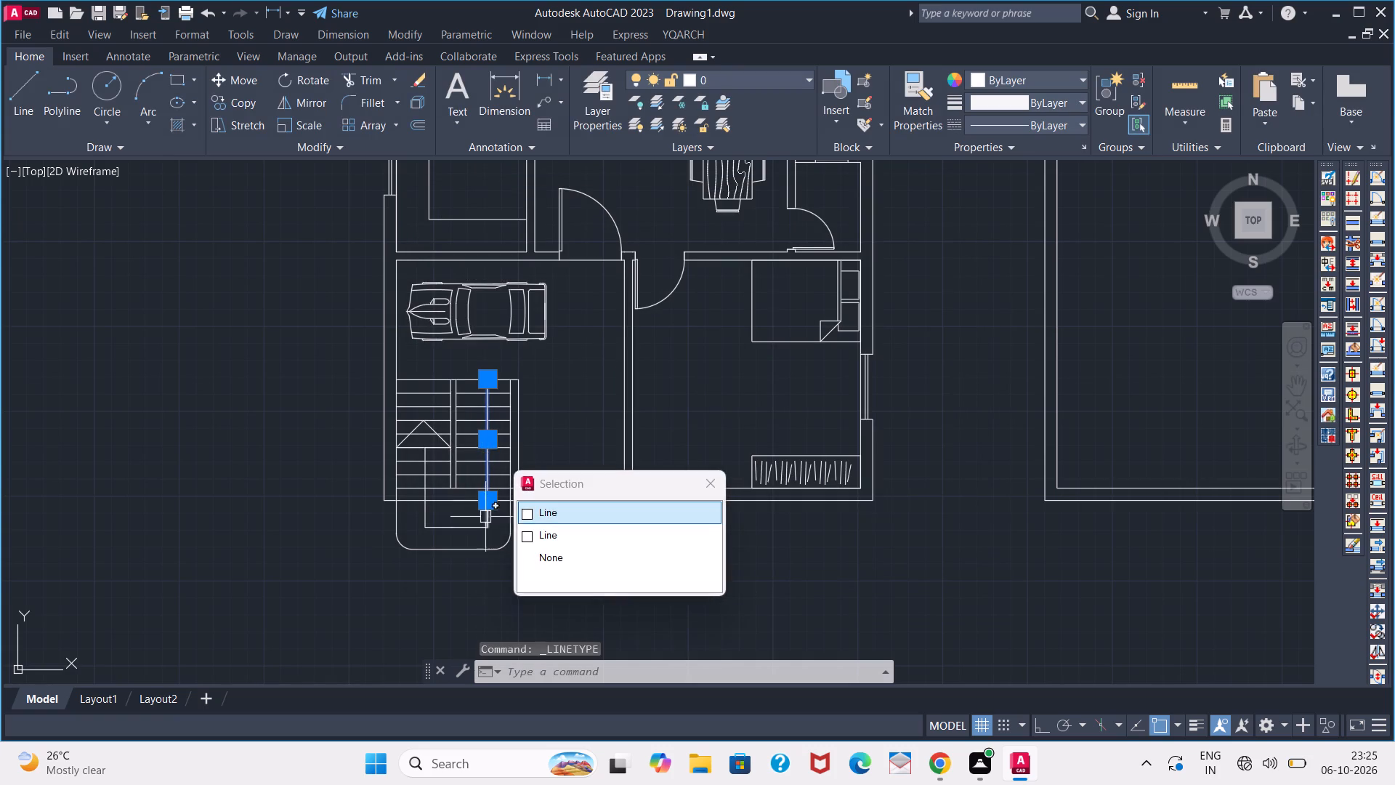
scroll(485, 523, up, 2)
click(482, 512)
click(464, 528)
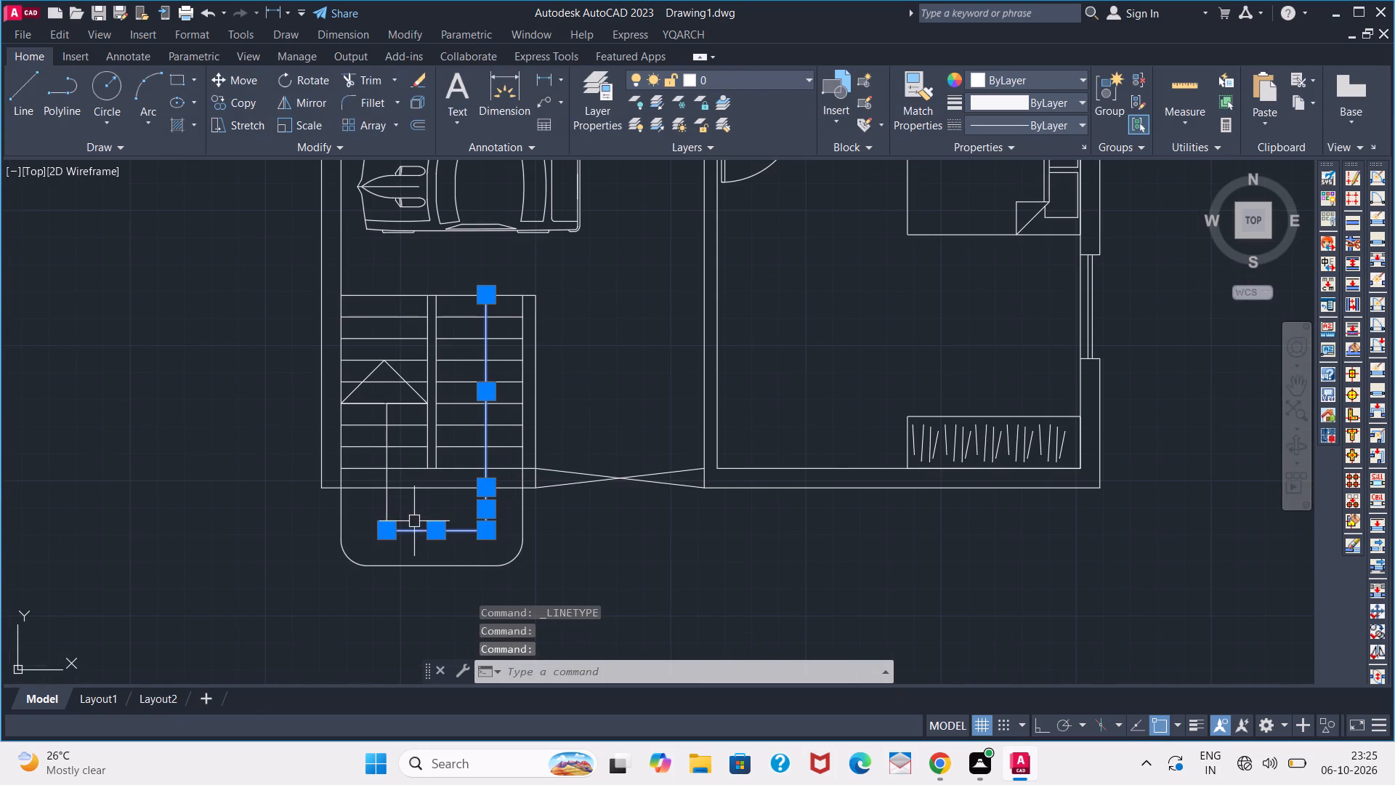
click(387, 512)
scroll(403, 416, up, 1)
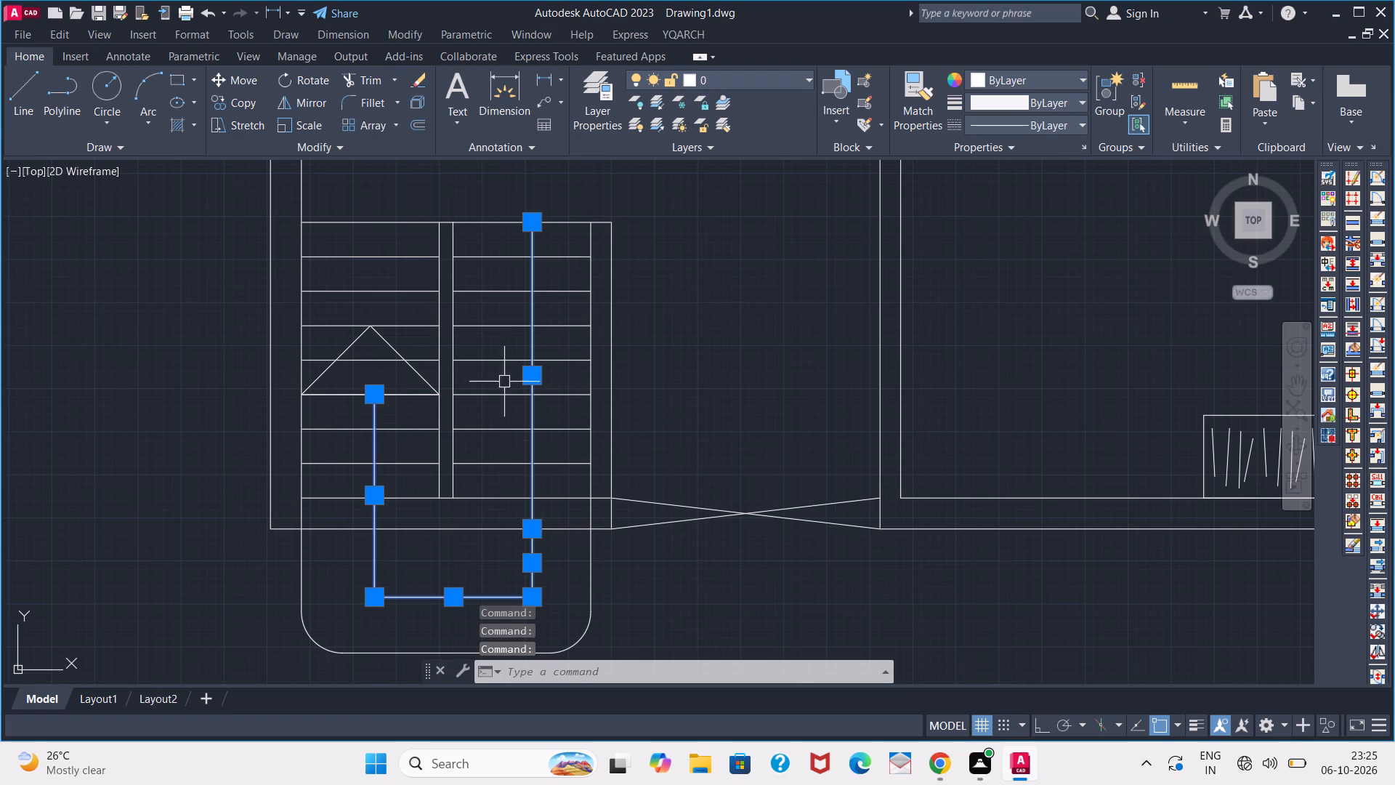
click(1008, 121)
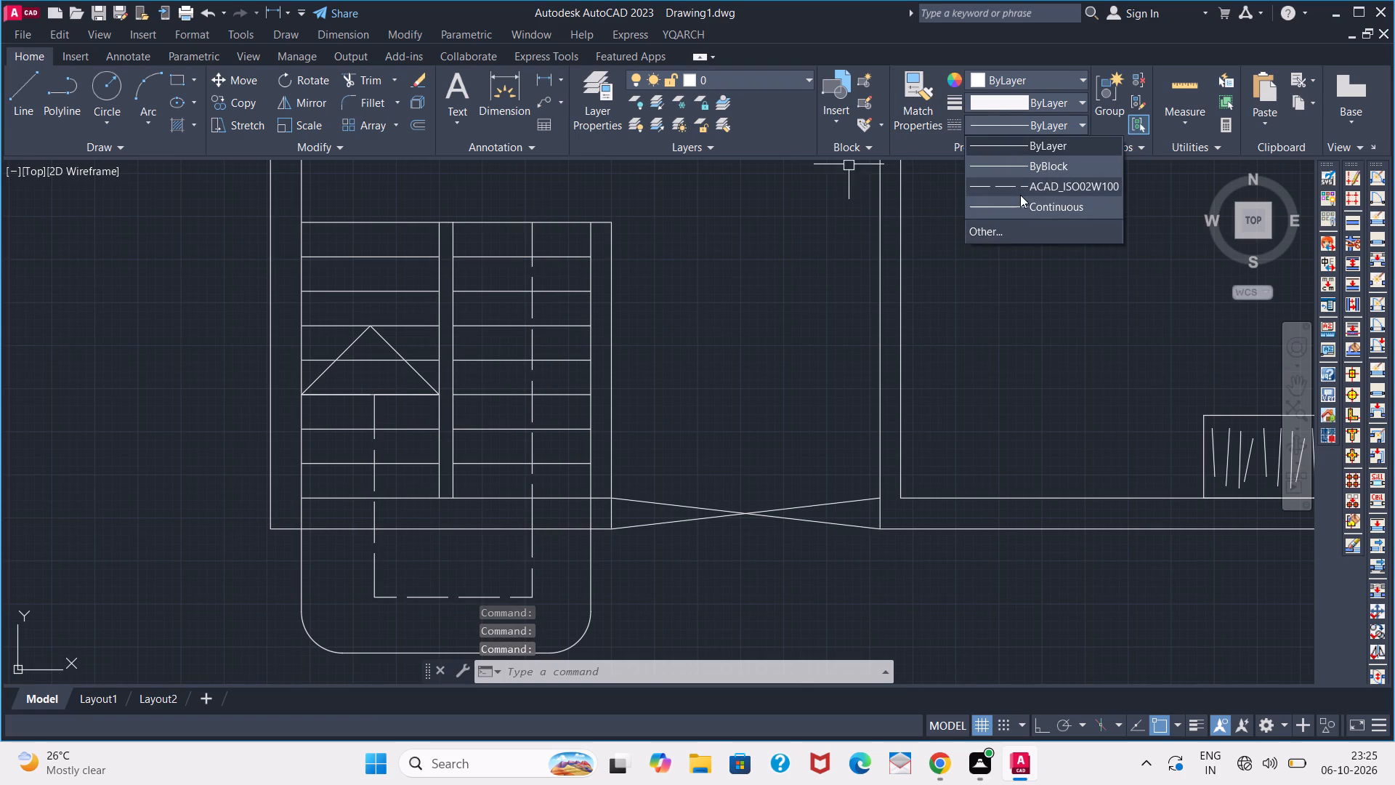
click(1019, 193)
key(Escape)
Apply the ACAD_ISO02W100 linetype to the two crossing diagonals in the open shaft beside the dining table.
scroll(769, 311, down, 2)
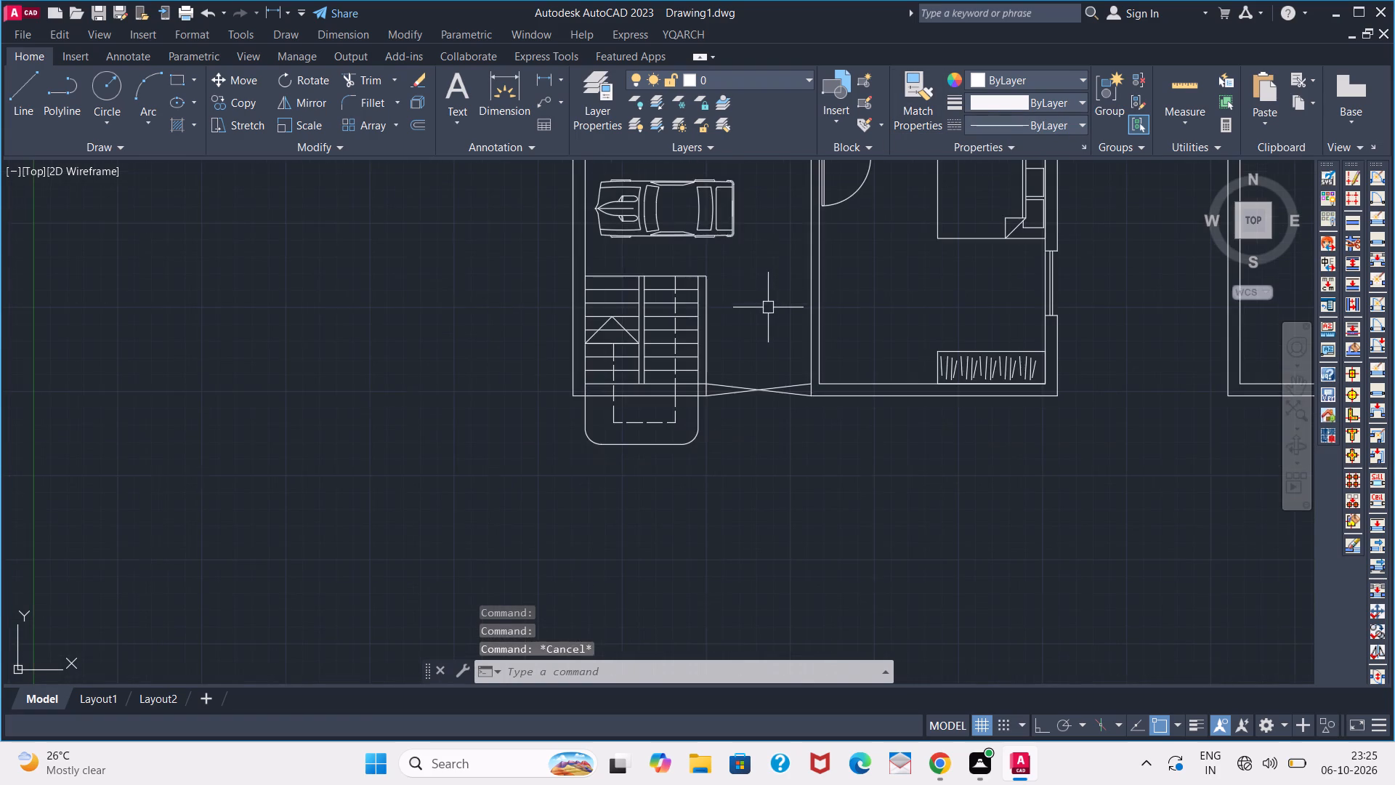
middle_drag(756, 289, 514, 531)
scroll(776, 271, up, 1)
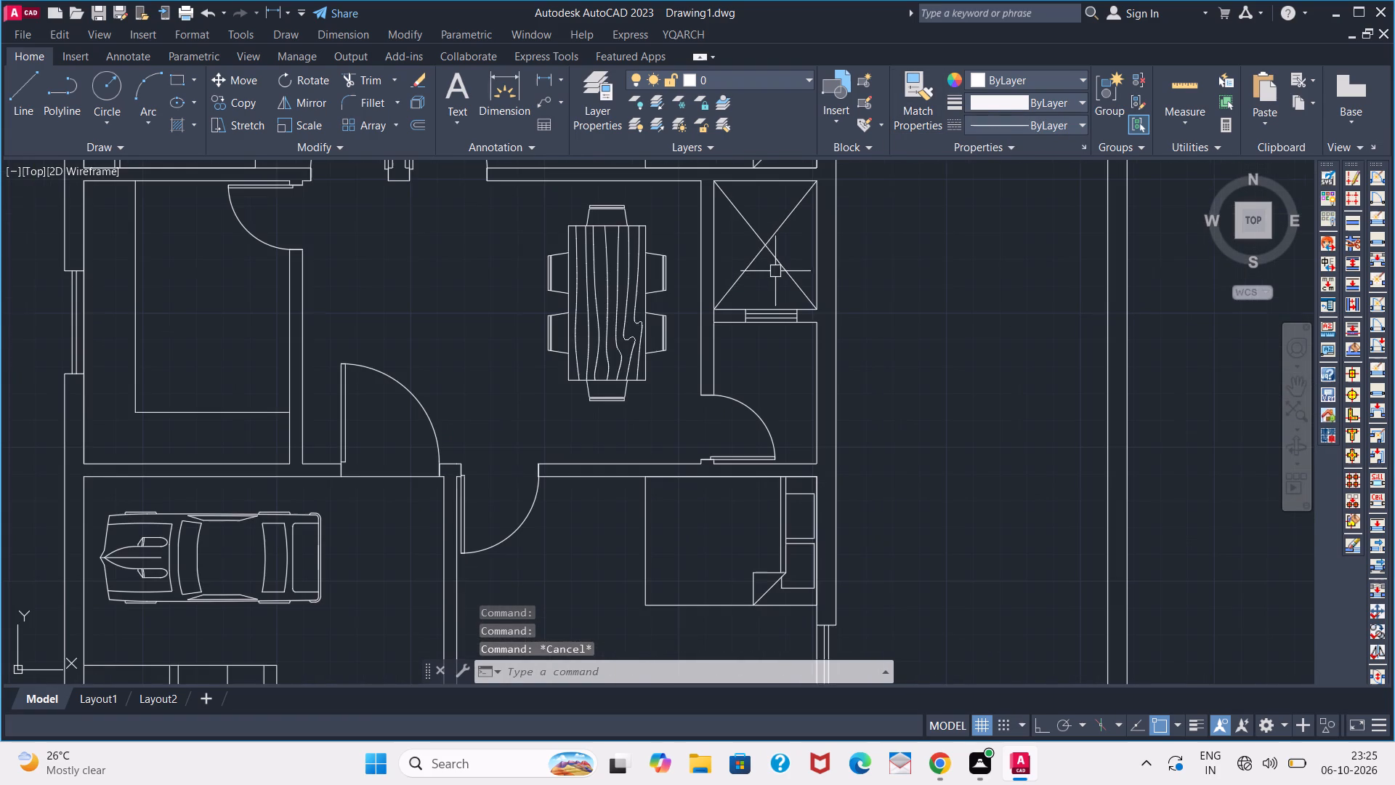
click(770, 267)
click(747, 257)
click(786, 265)
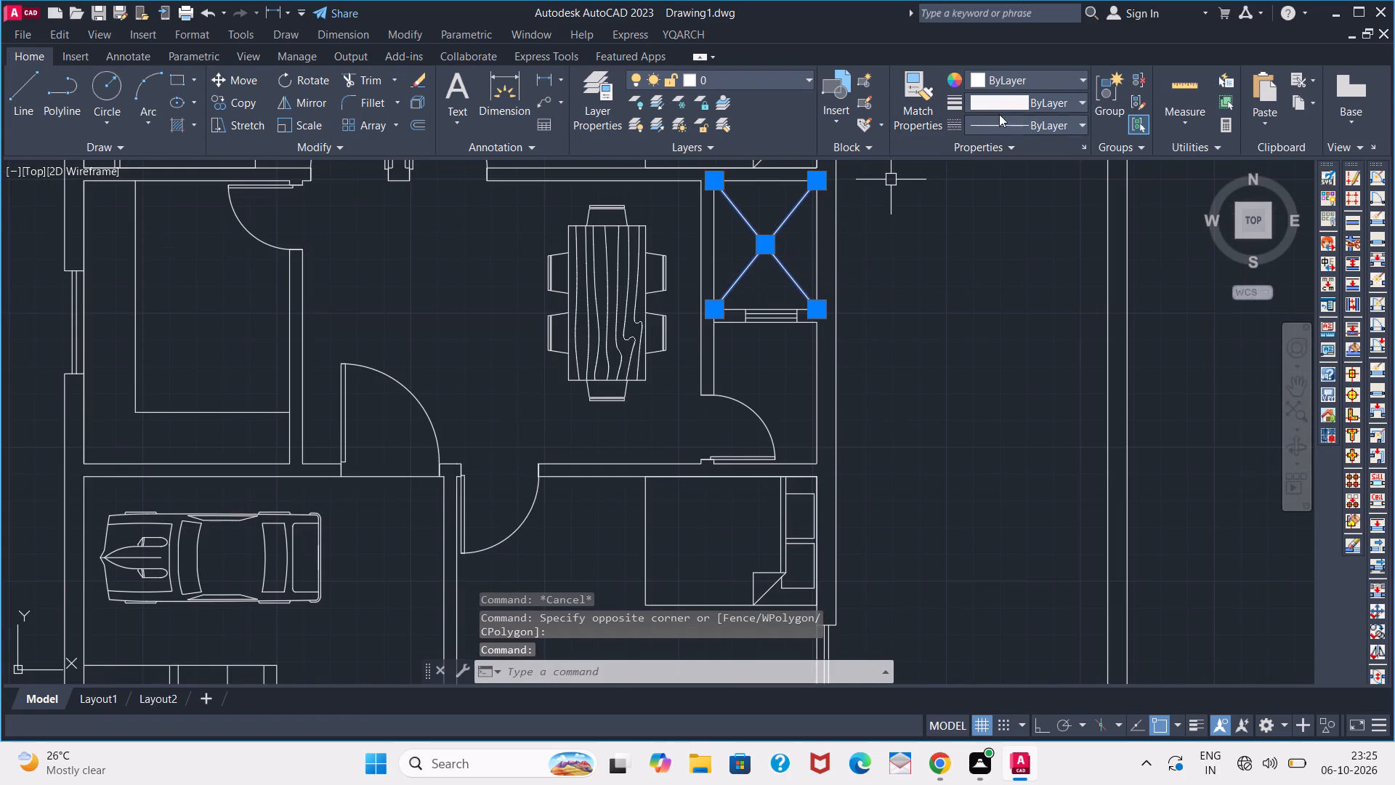
click(1022, 126)
click(1034, 188)
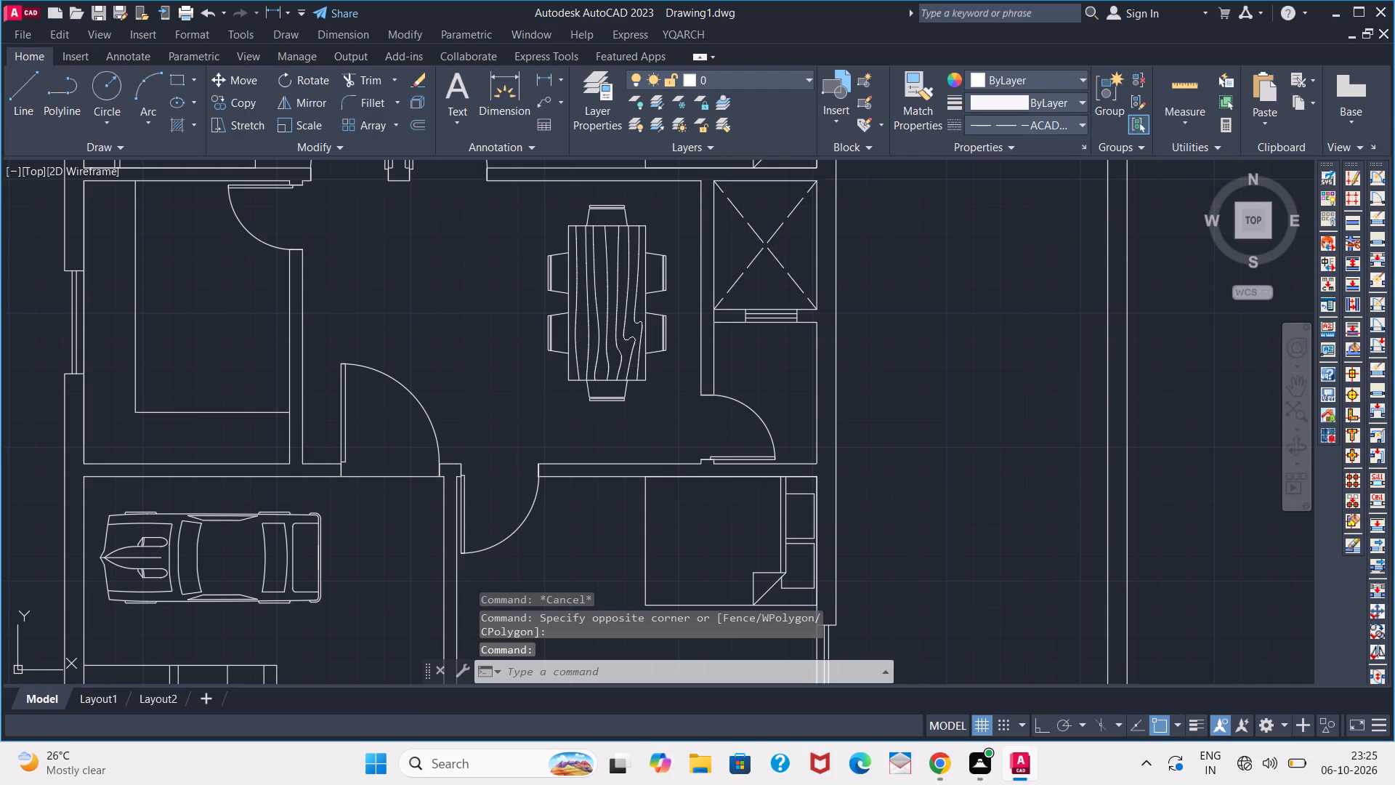
key(Escape)
Assign the car in the parking area to the CAR layer.
scroll(944, 345, down, 3)
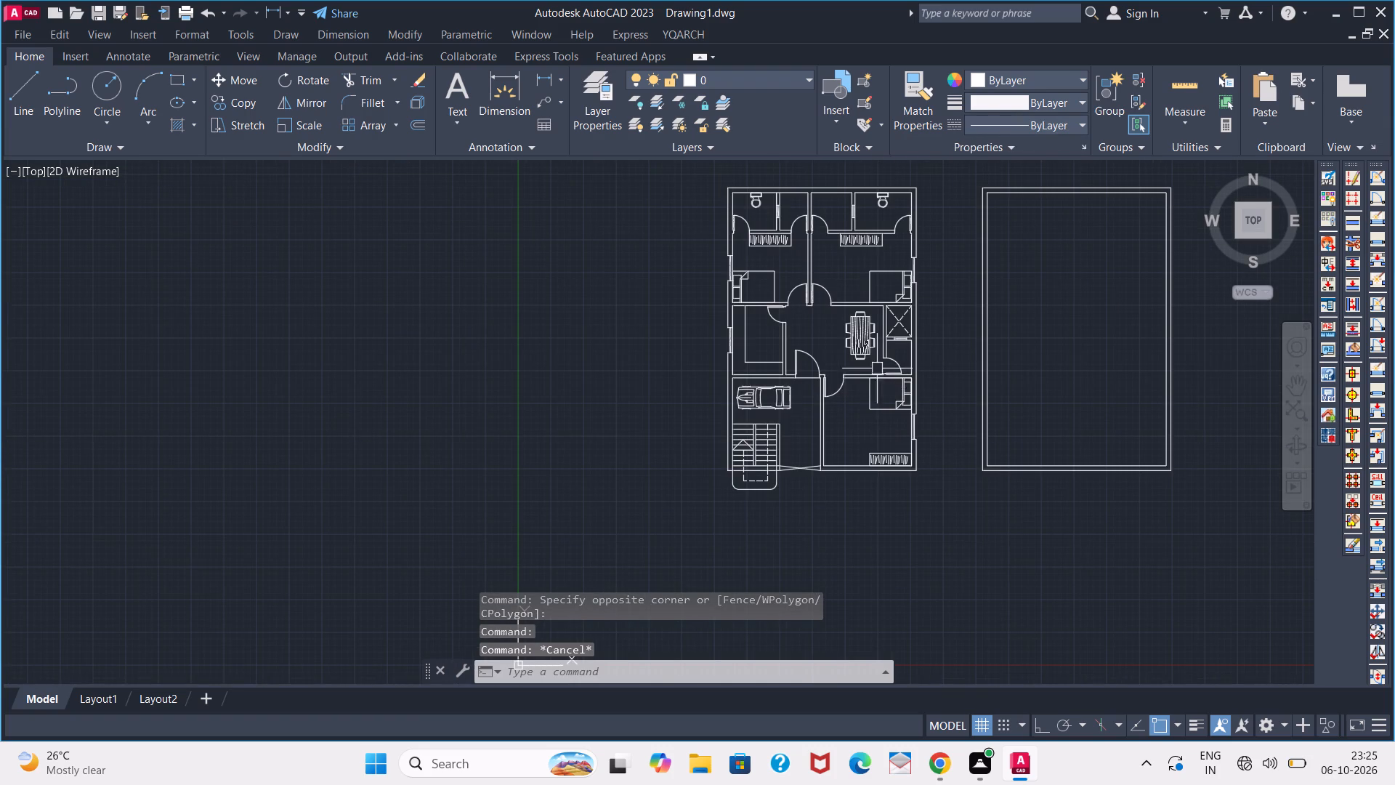
middle_drag(887, 351, 769, 337)
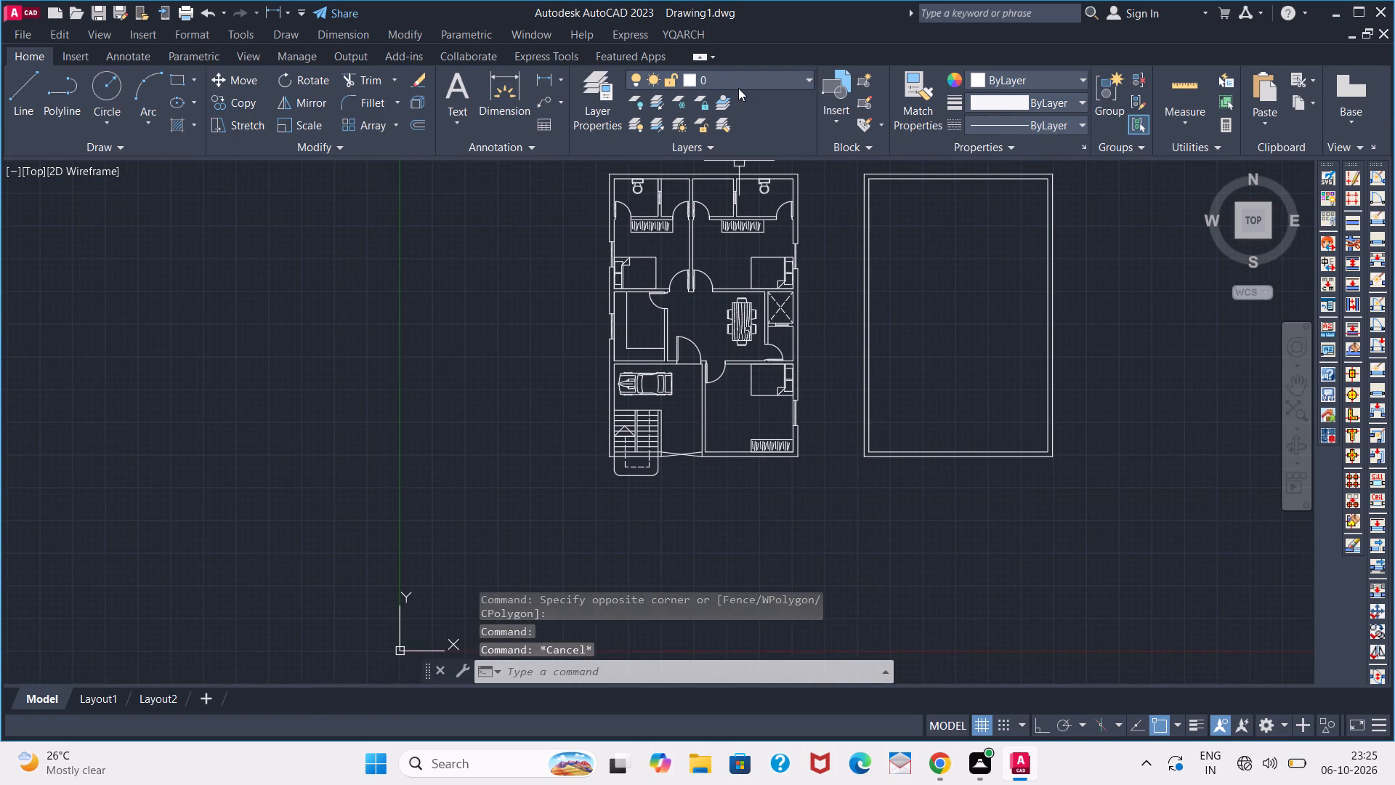
click(743, 72)
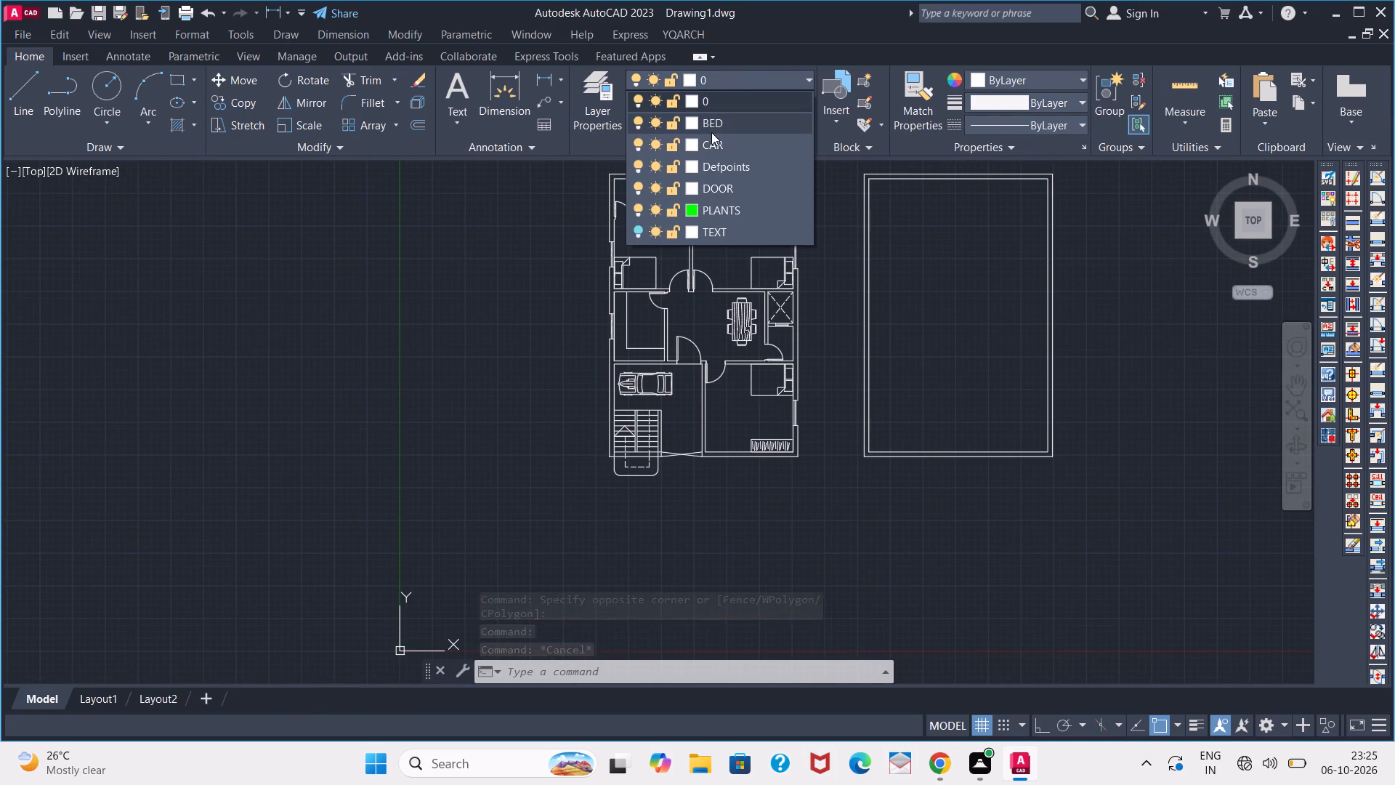
key(grave)
key(grave)
key(Escape)
click(648, 395)
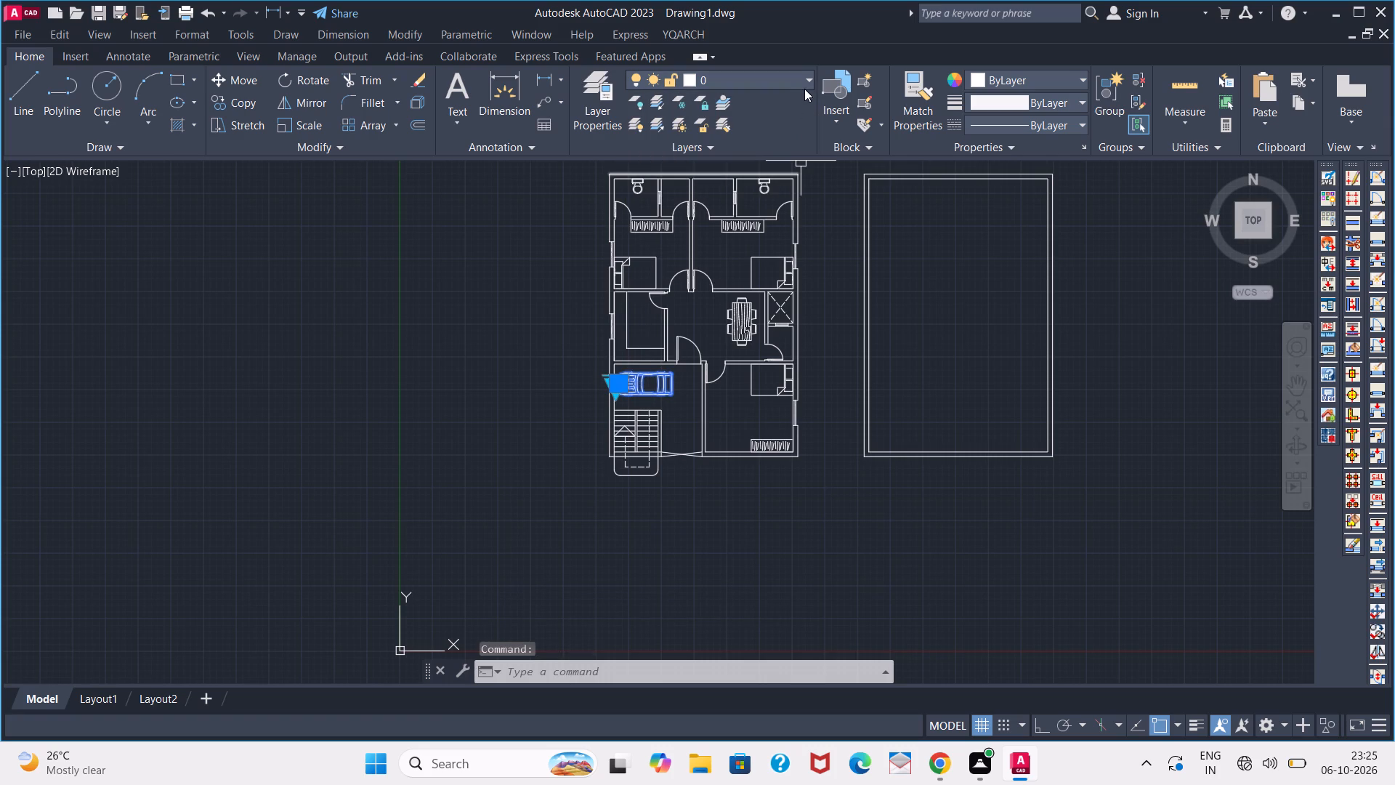
click(800, 83)
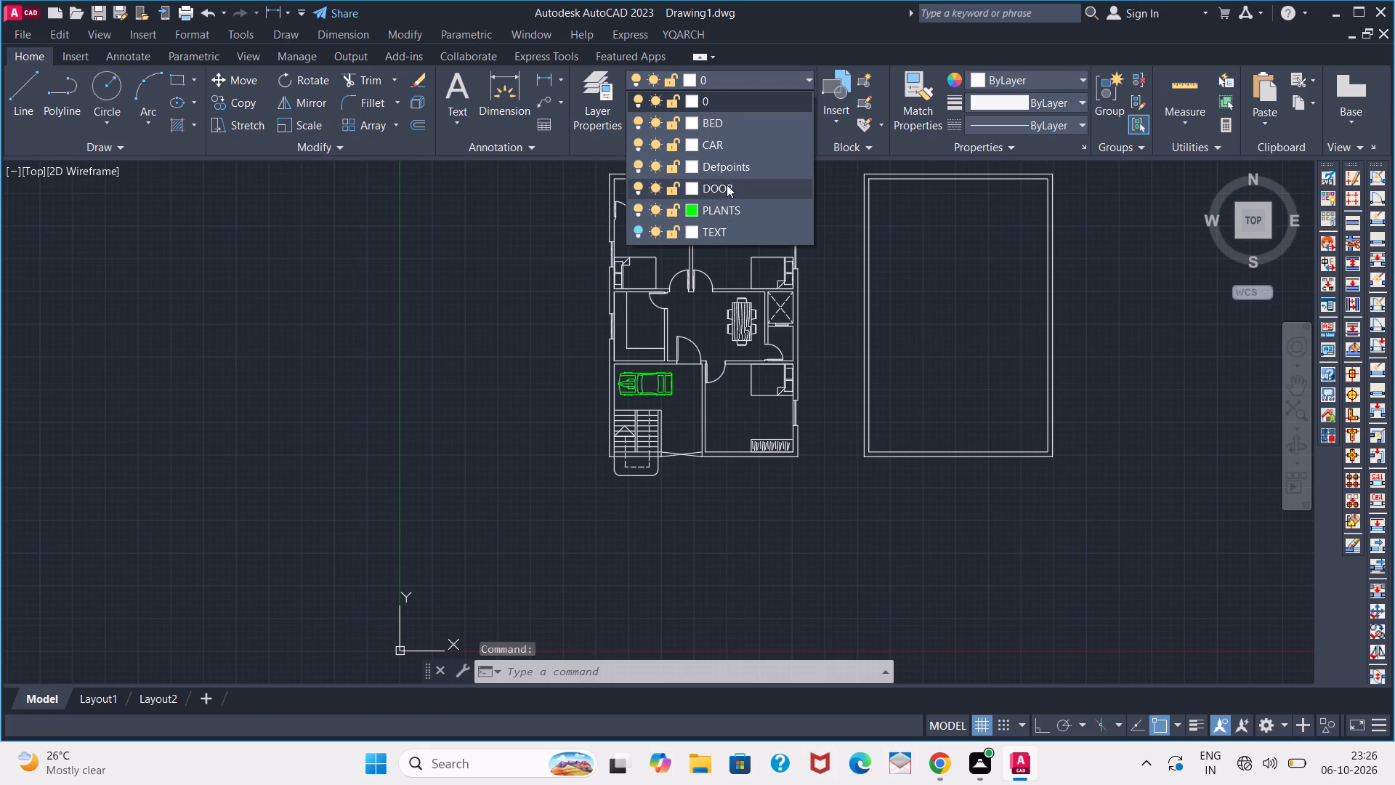
click(724, 152)
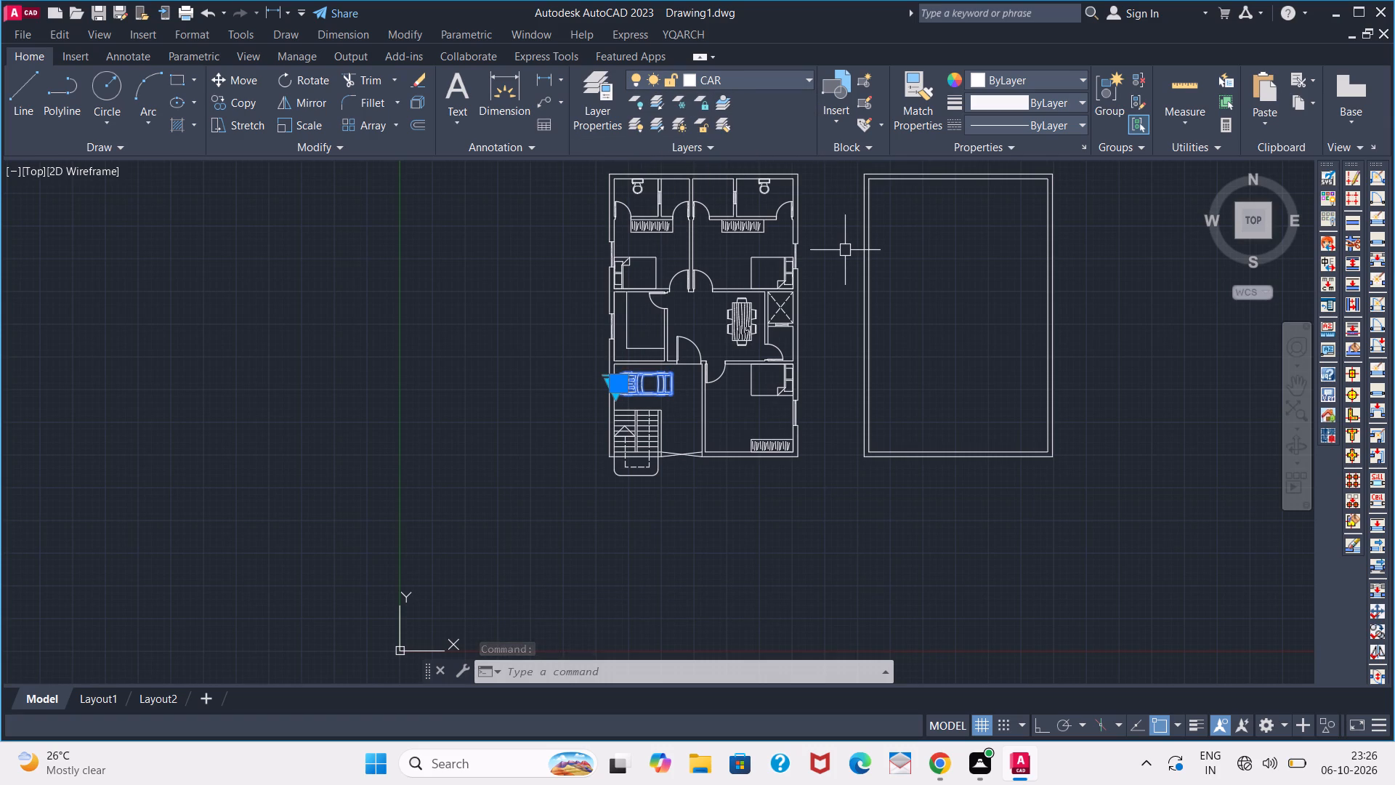
Erase the empty double rectangular outline beside the floor plan together with the still-selected car.
scroll(849, 246, down, 1)
middle_click(948, 276)
middle_drag(923, 294, 876, 329)
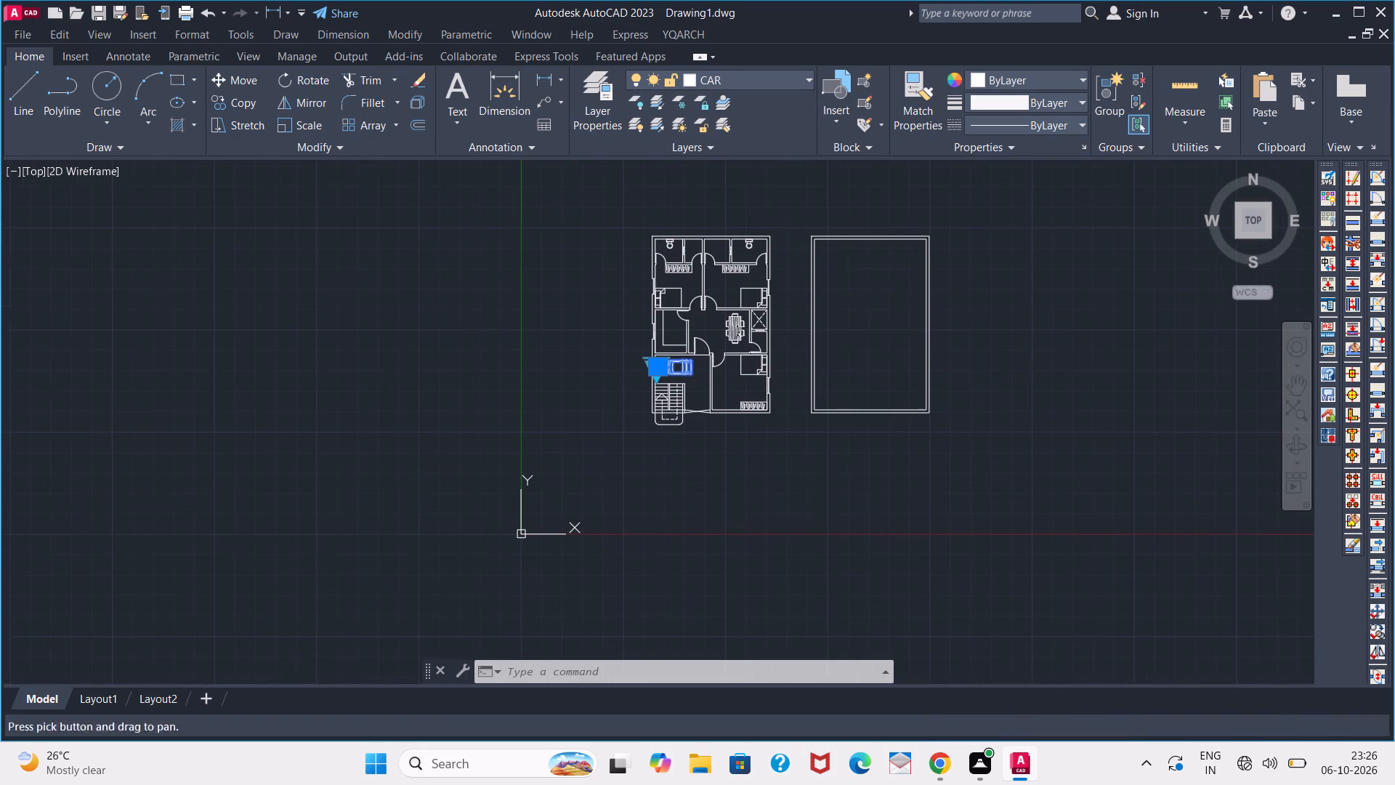
click(968, 210)
click(801, 440)
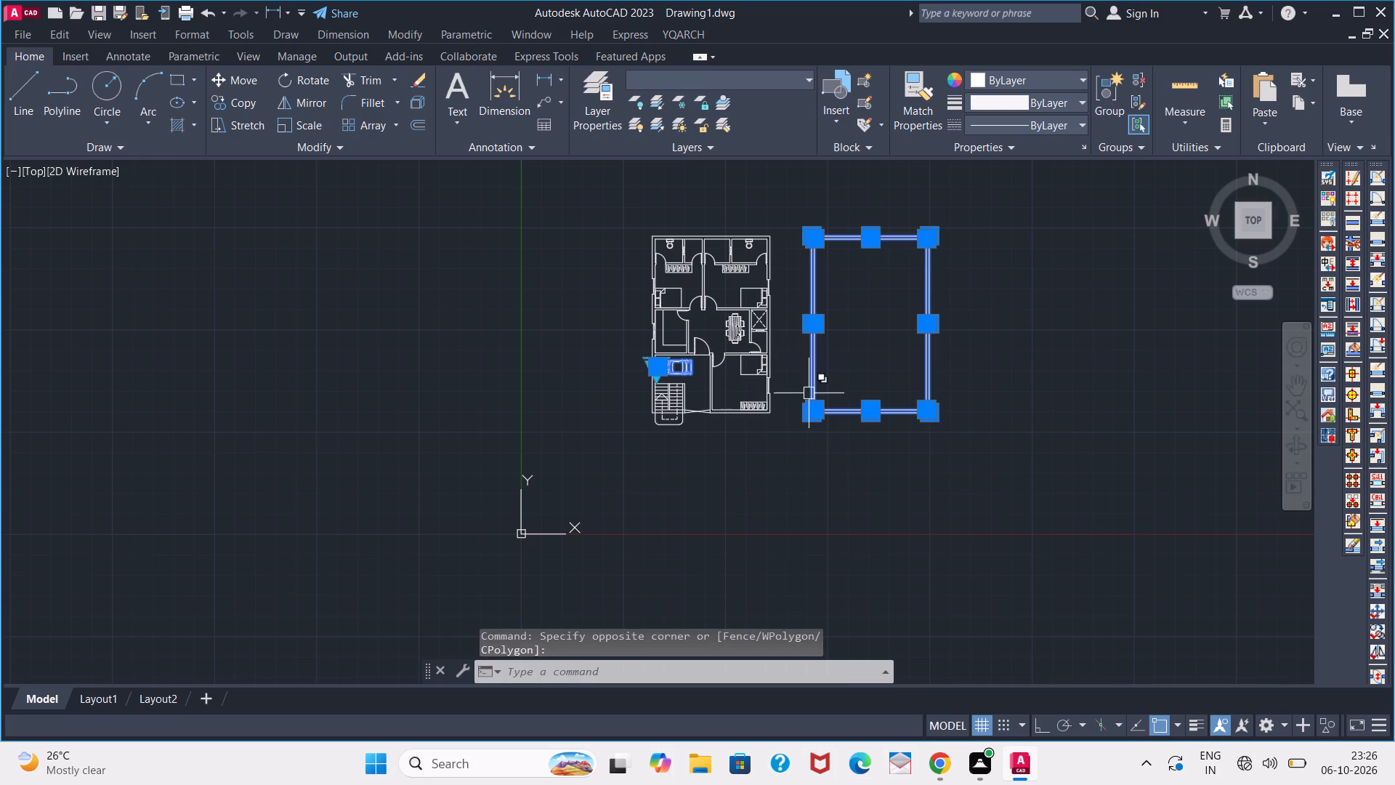
key(Delete)
Turn on the TEXT layer that holds the room labels.
click(814, 206)
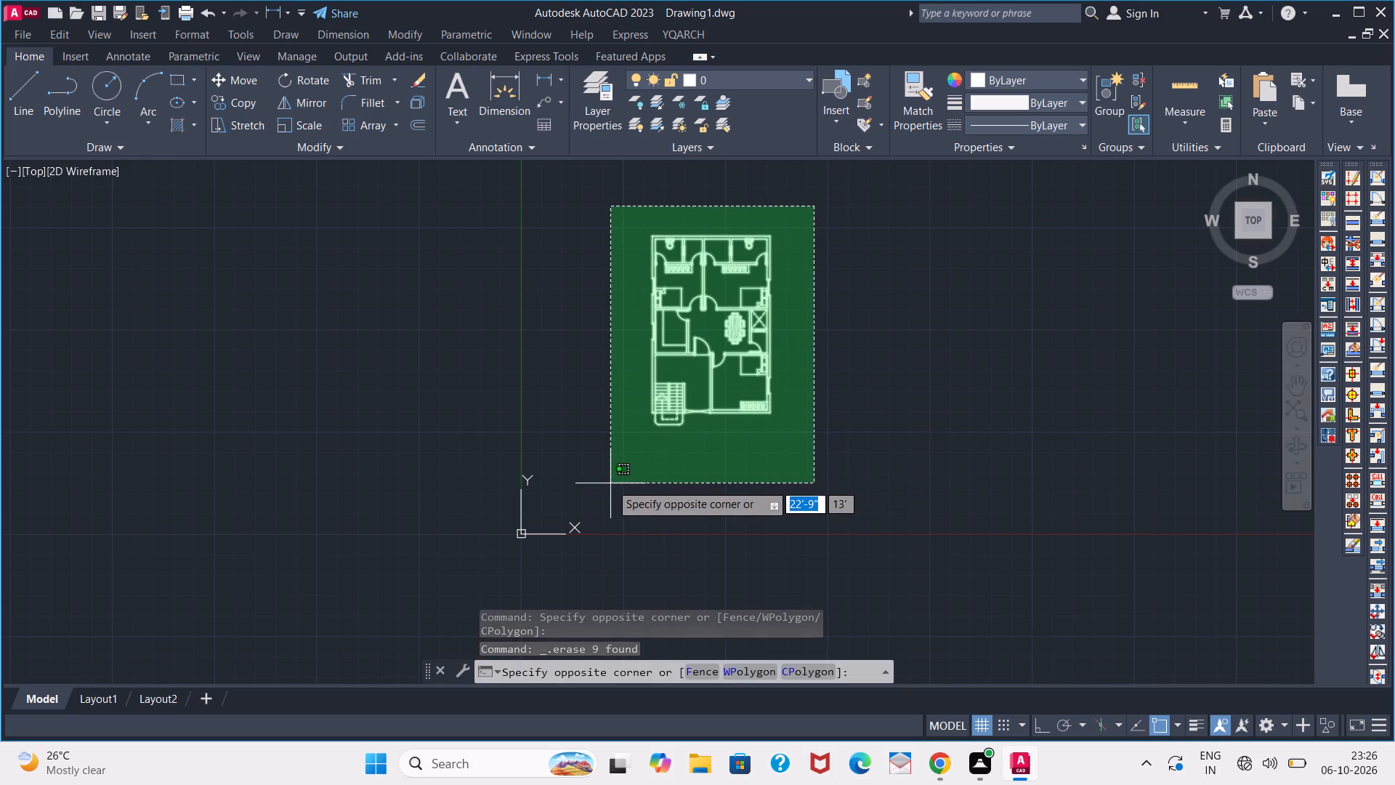
key(Escape)
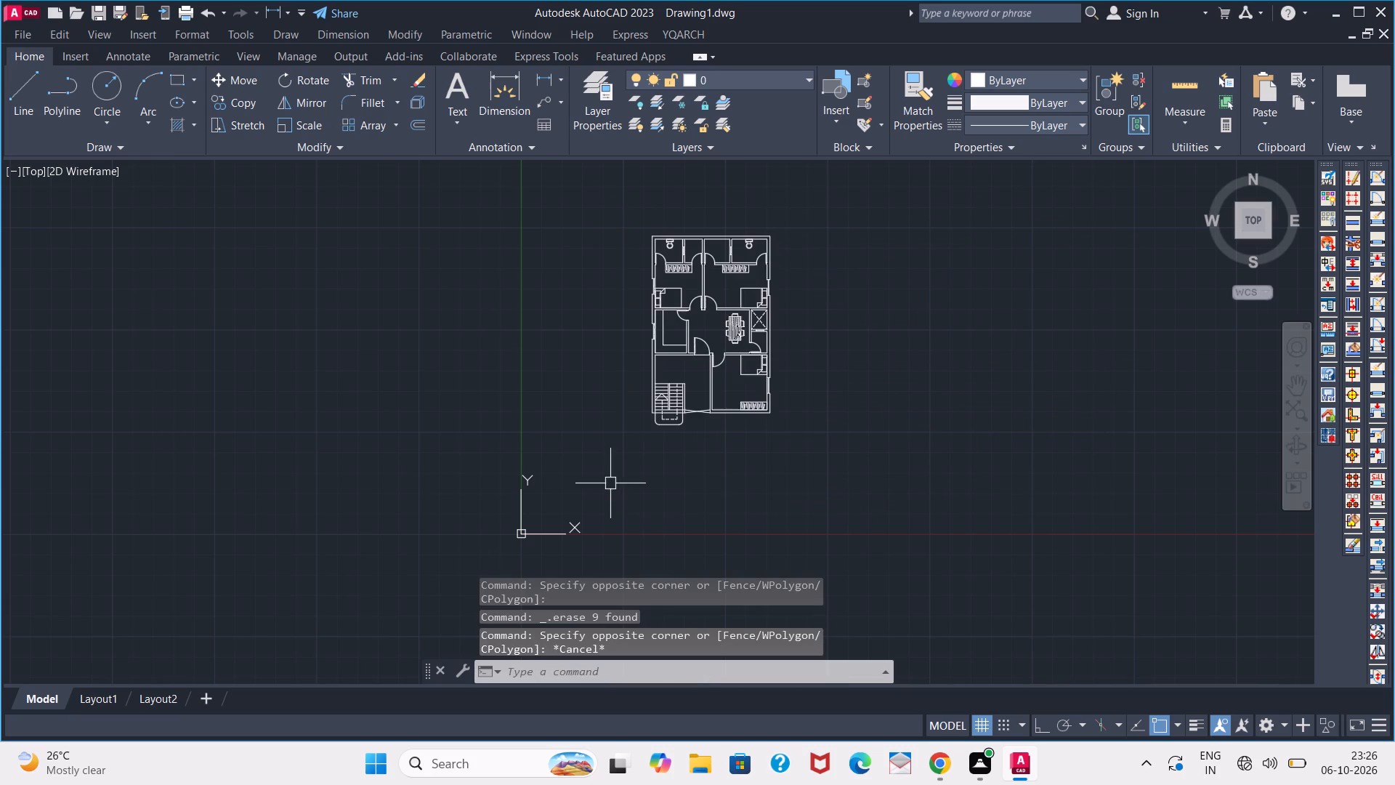
click(785, 82)
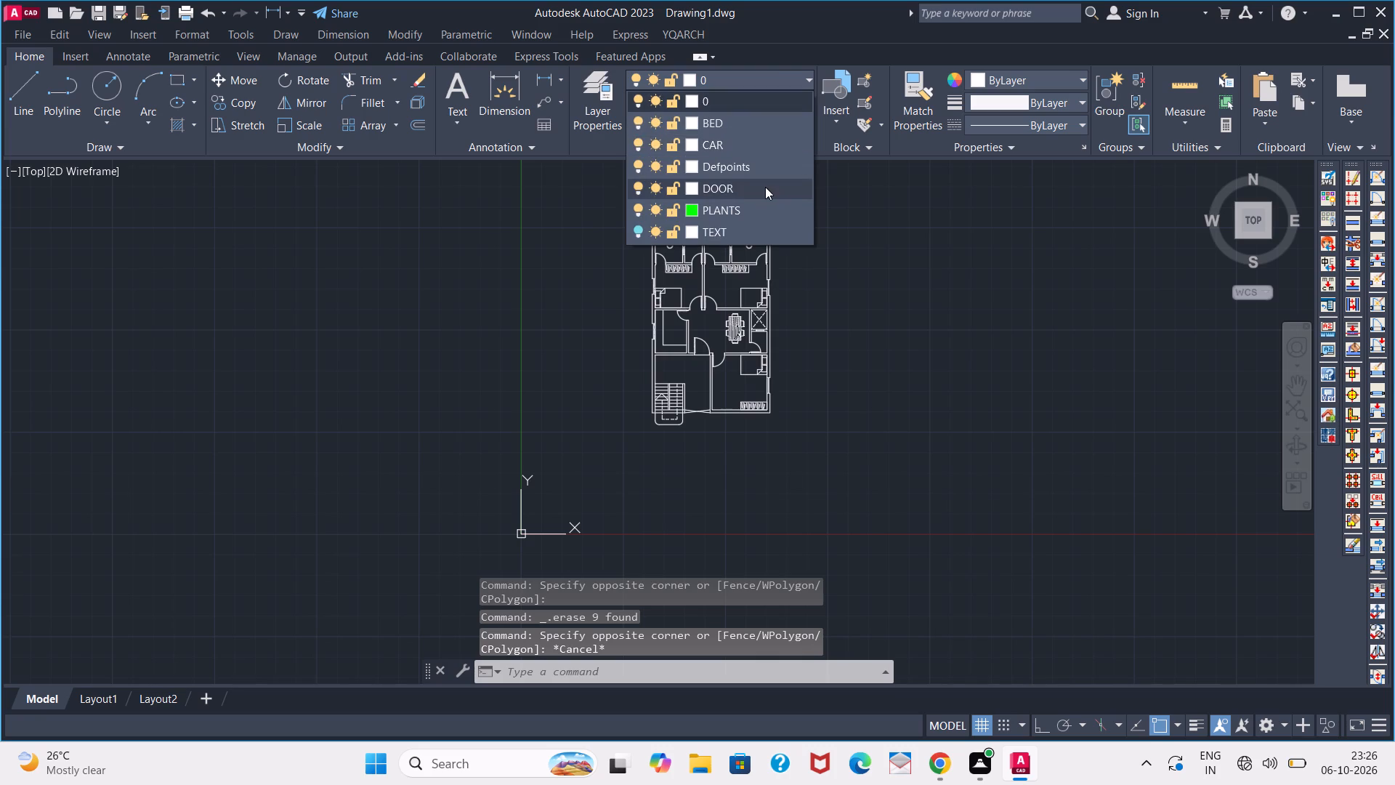
click(638, 228)
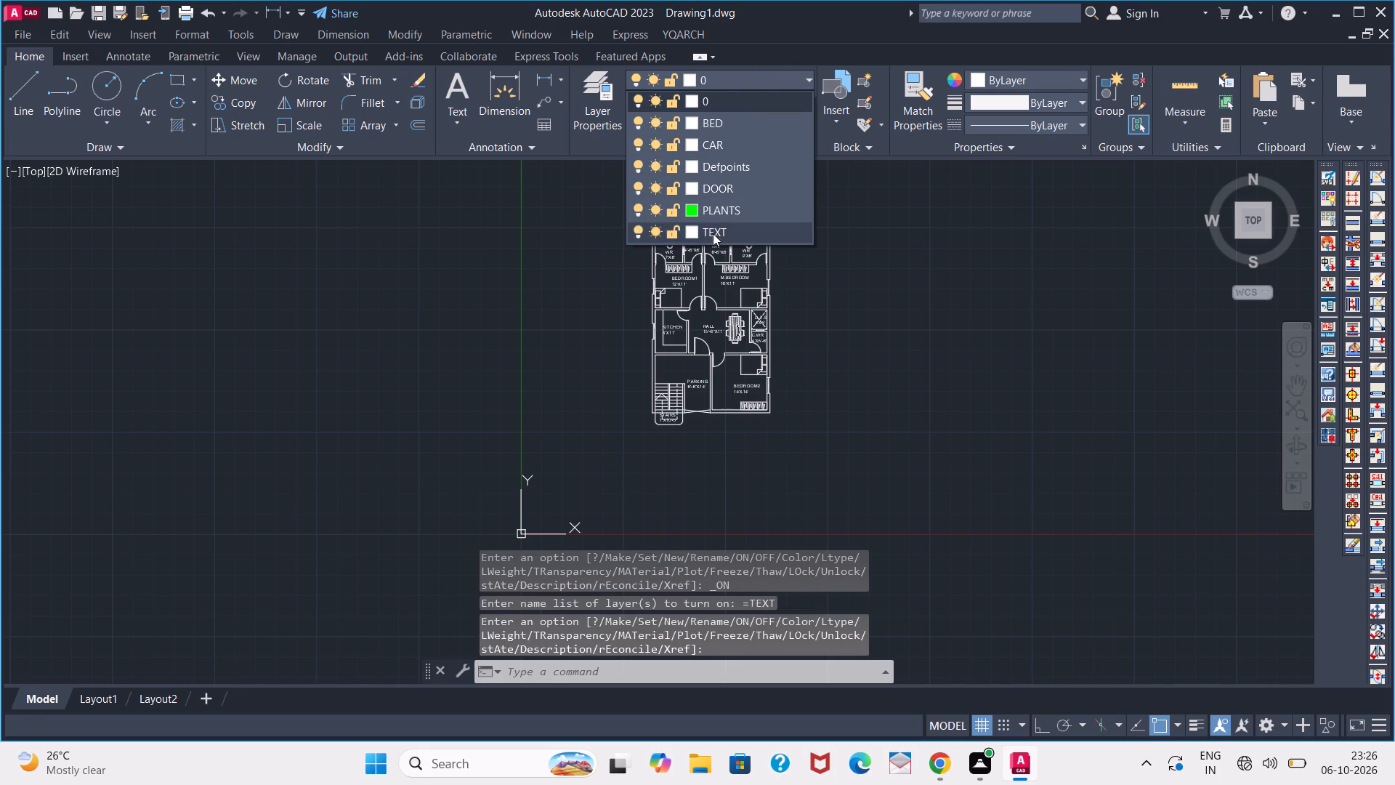
key(Escape)
Copy the entire labelled floor plan about 40' horizontally to the right, with Ortho on.
click(817, 223)
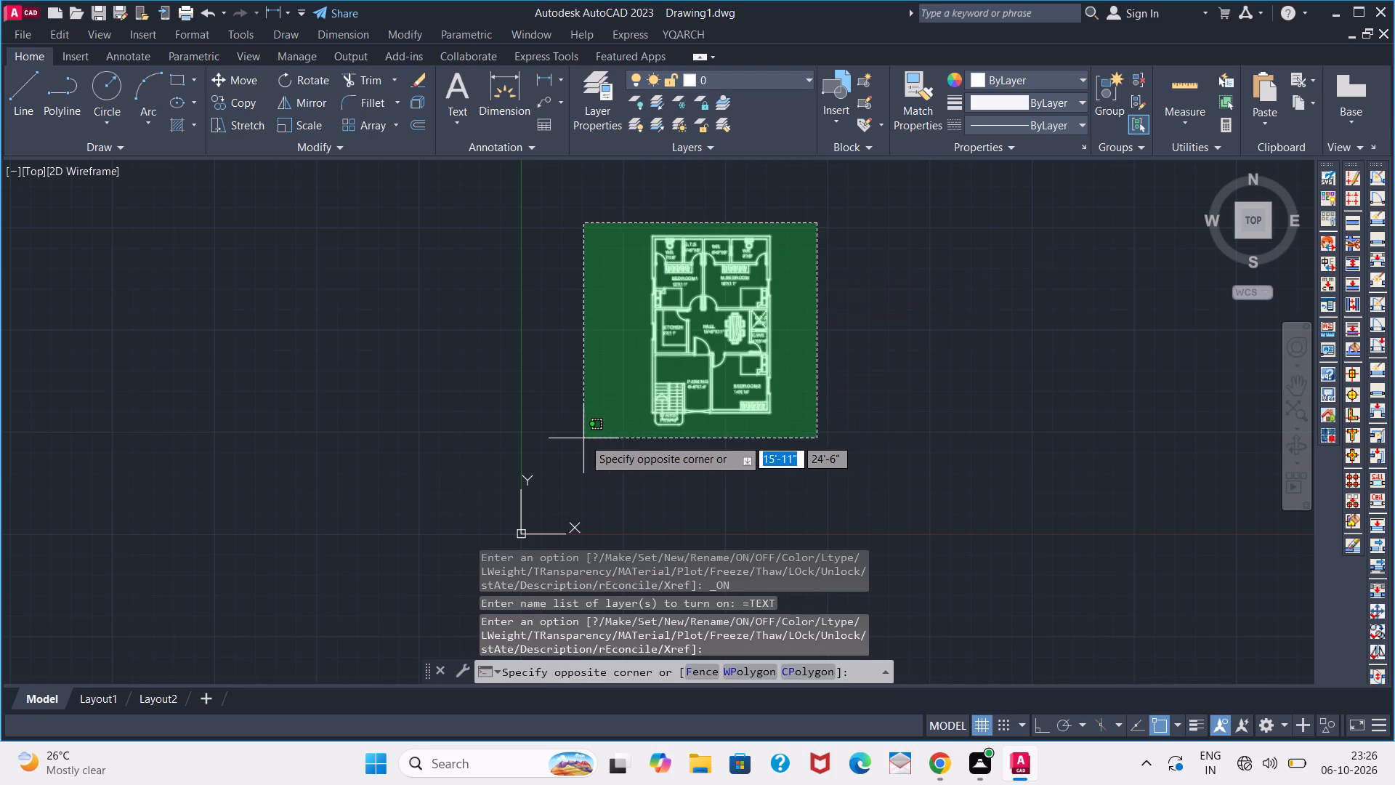
click(583, 438)
key(c)
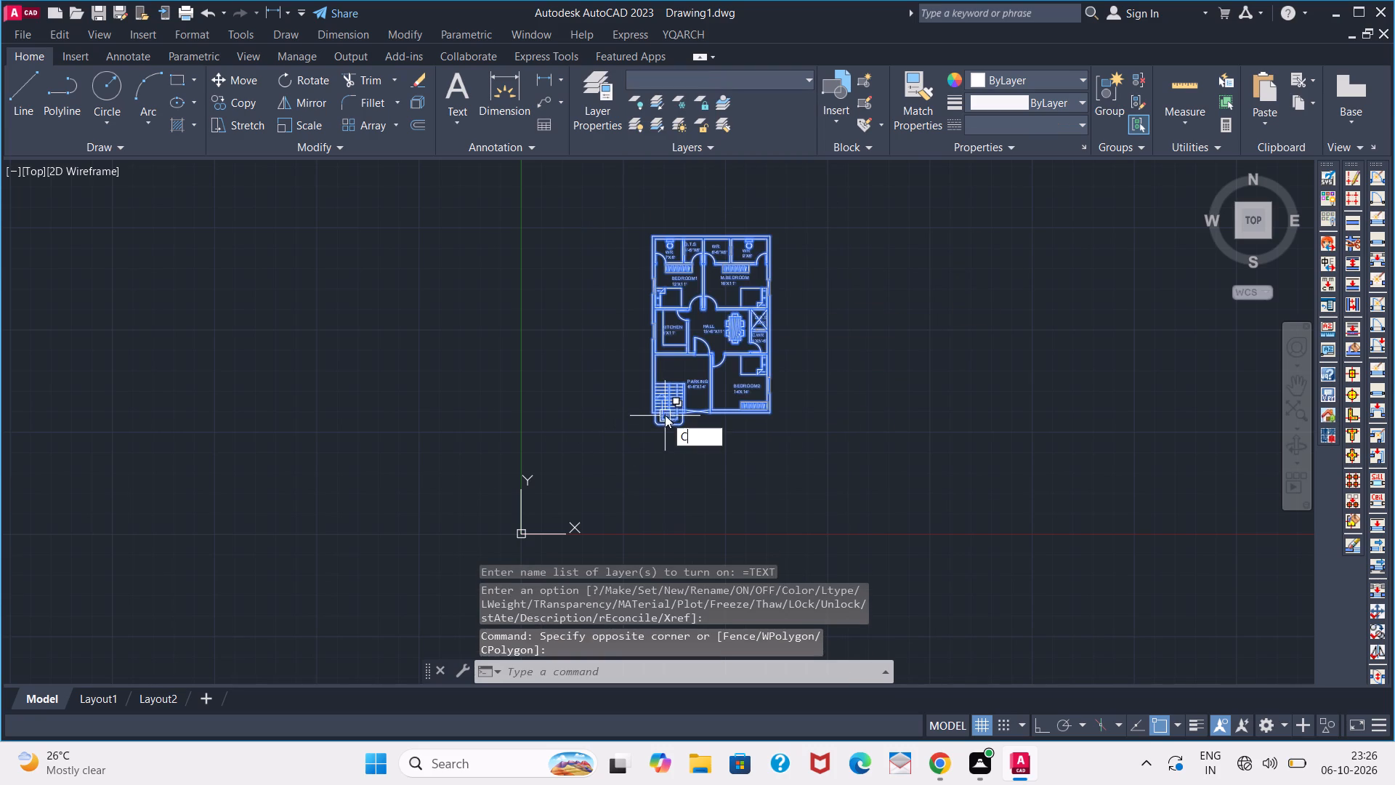
key(o)
key(Return)
scroll(813, 429, up, 1)
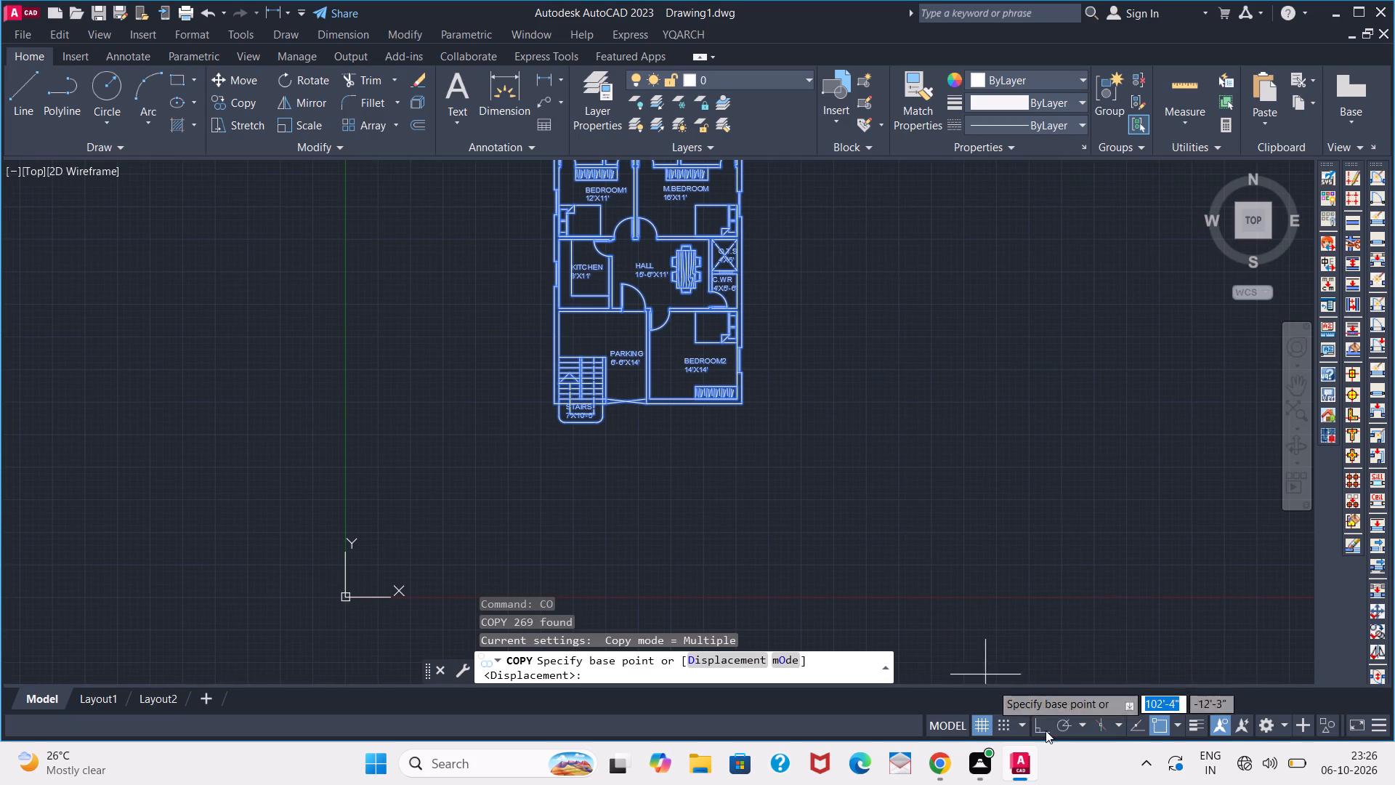
click(1047, 730)
click(752, 406)
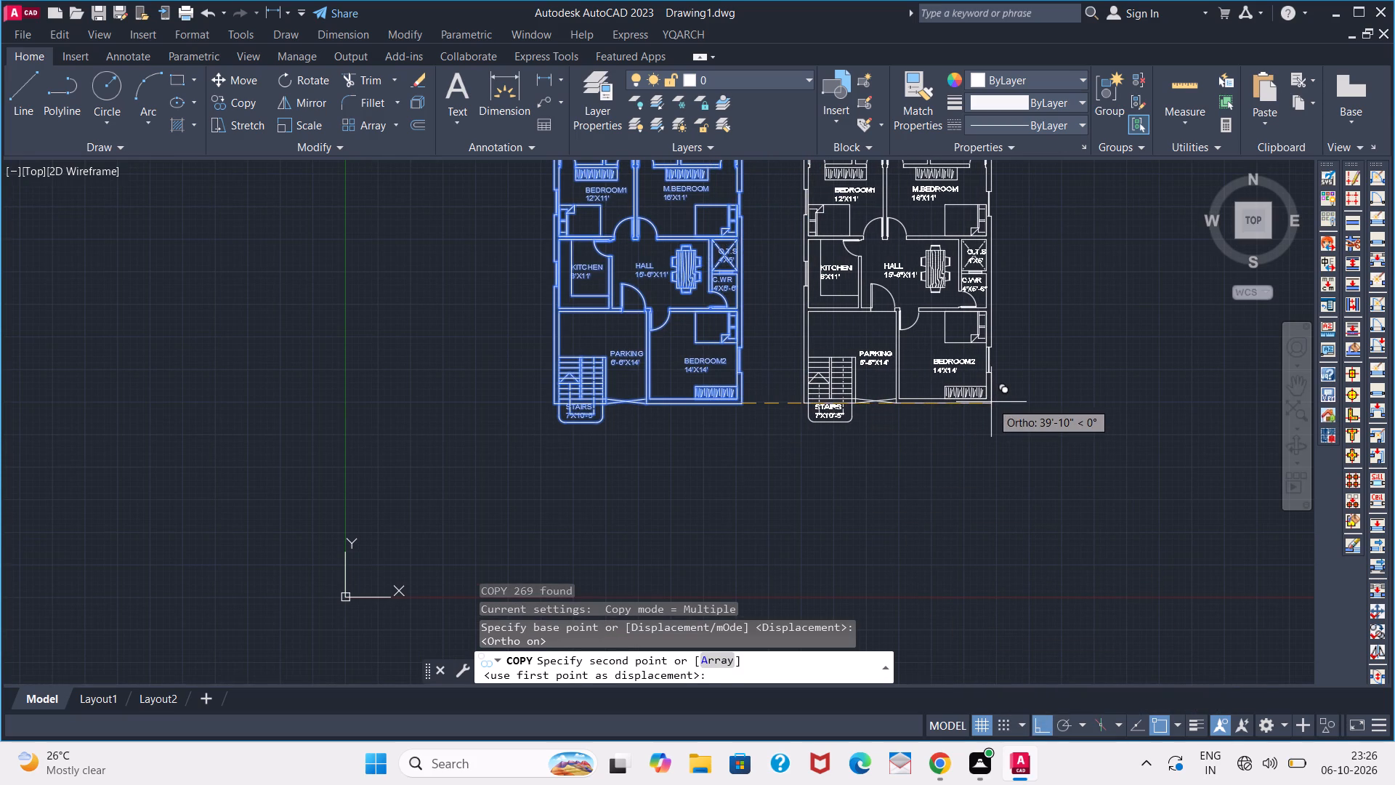
click(993, 402)
key(space)
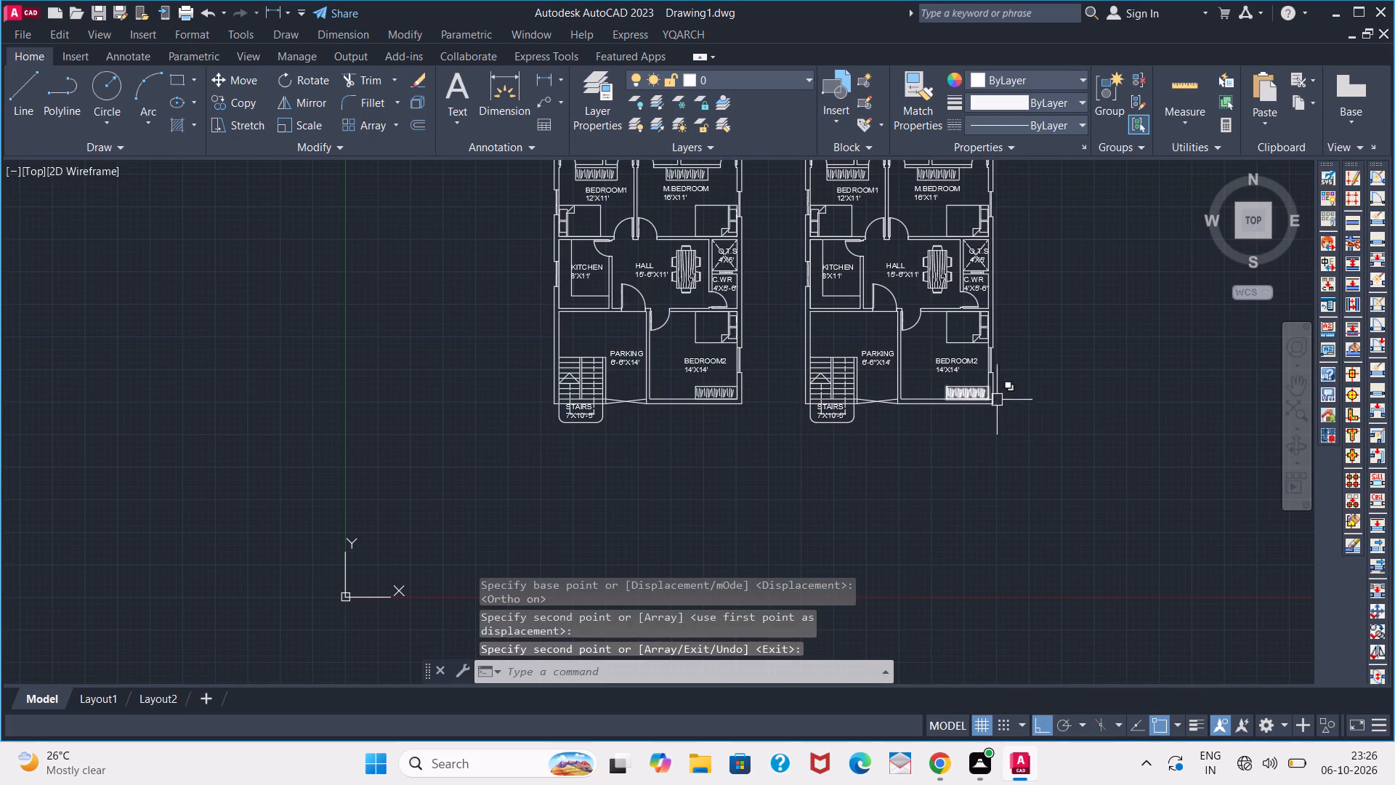
Change the BEDROOM2 label in the original floor plan to DRAWING ROOM, keeping its 14'X14' size line.
scroll(1007, 389, down, 1)
middle_drag(996, 393, 969, 412)
middle_click(969, 412)
scroll(950, 390, up, 3)
scroll(949, 390, down, 2)
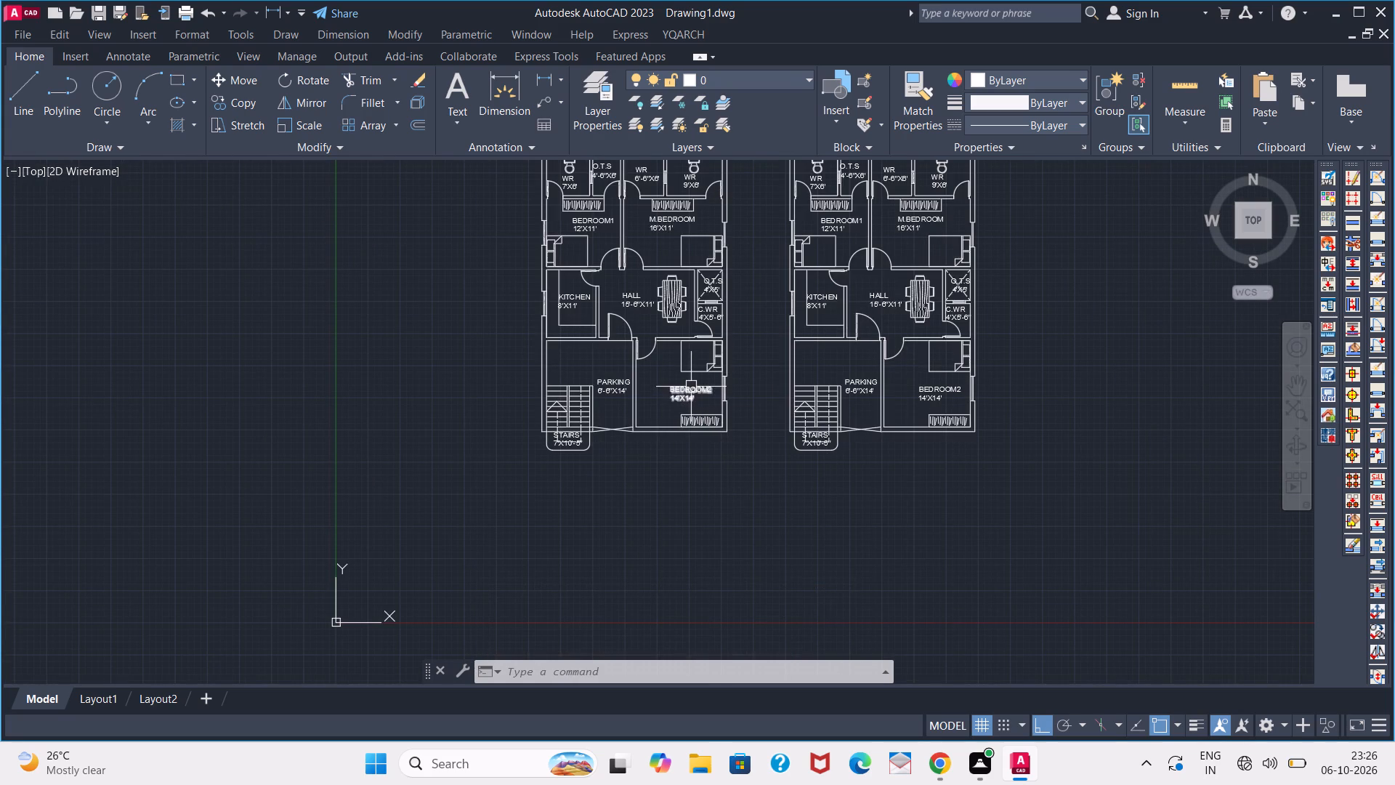
middle_drag(687, 431, 671, 549)
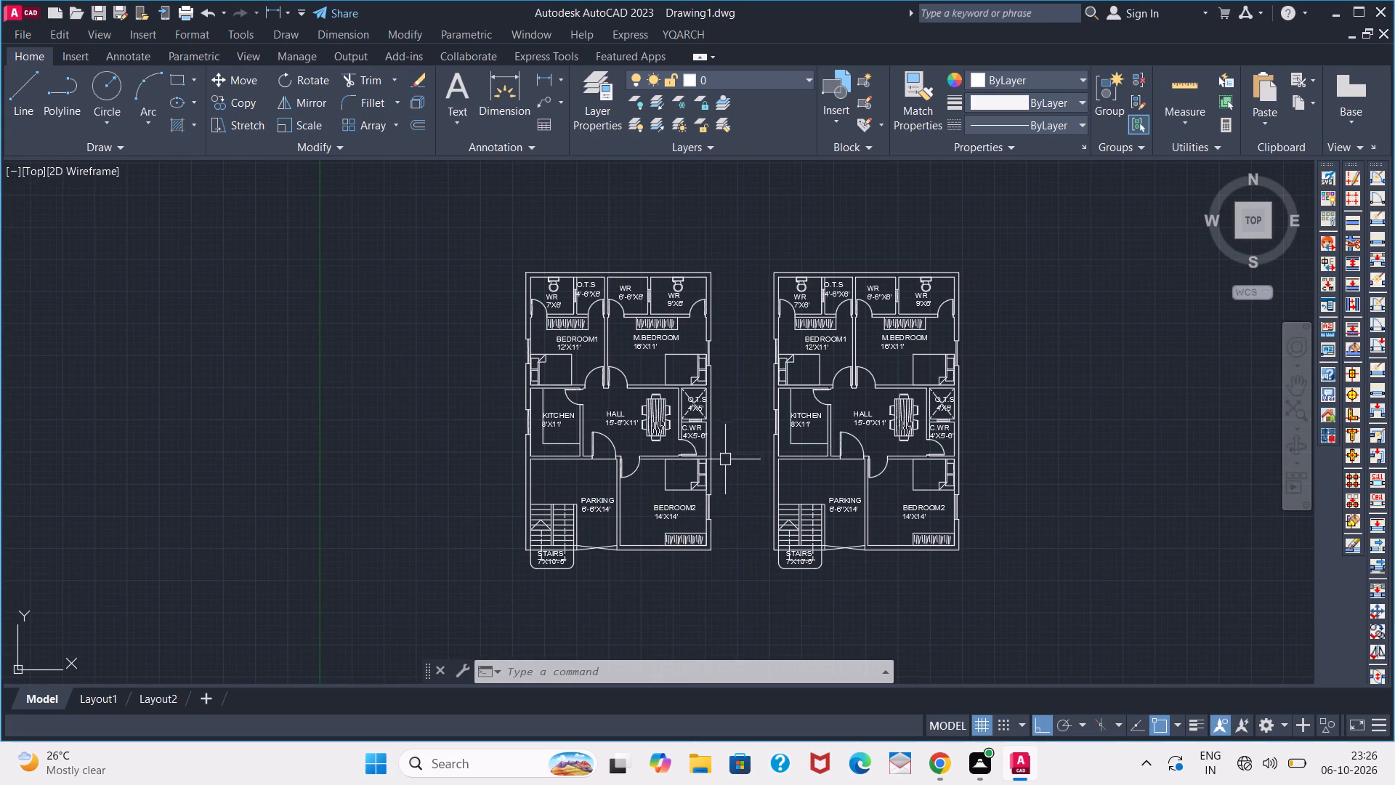
scroll(679, 496, up, 1)
scroll(679, 496, down, 1)
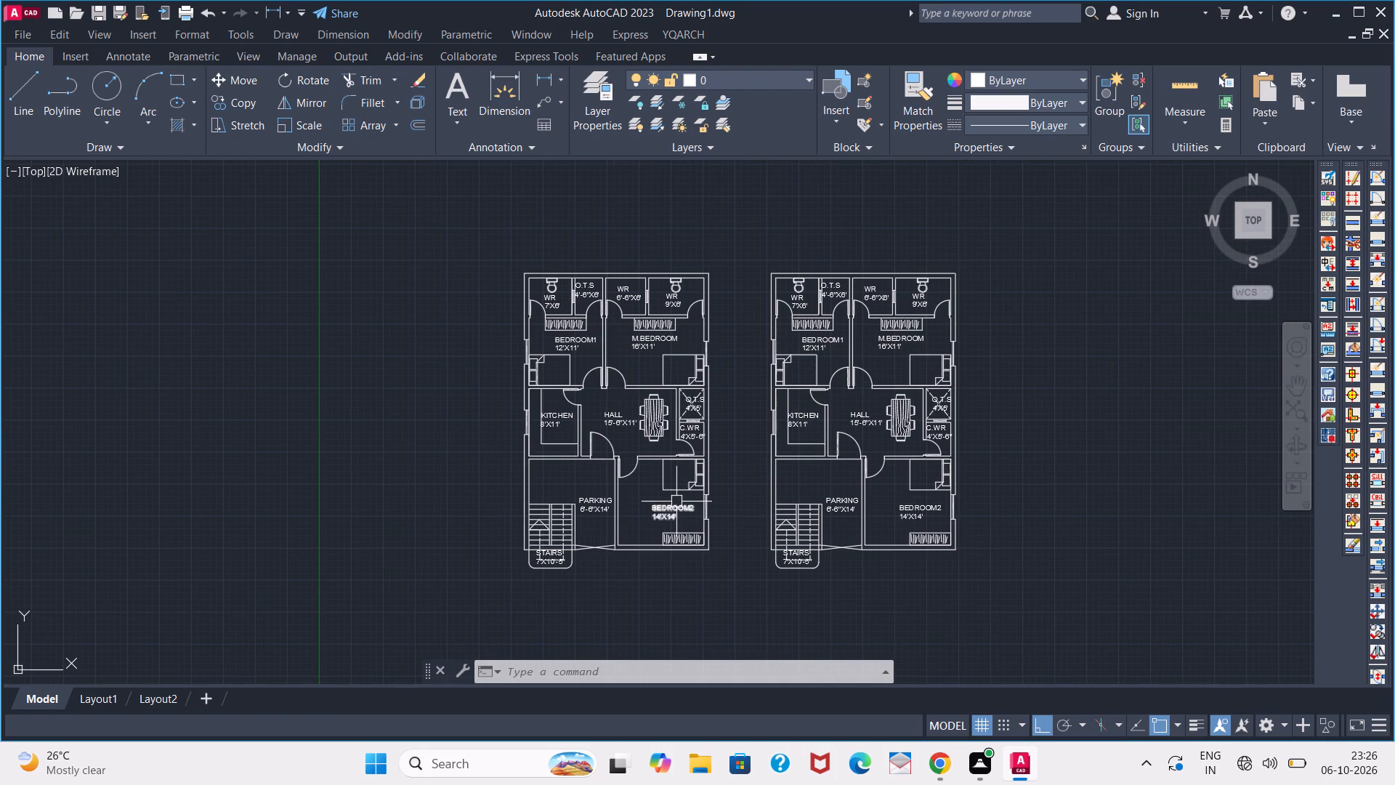
double_click(676, 502)
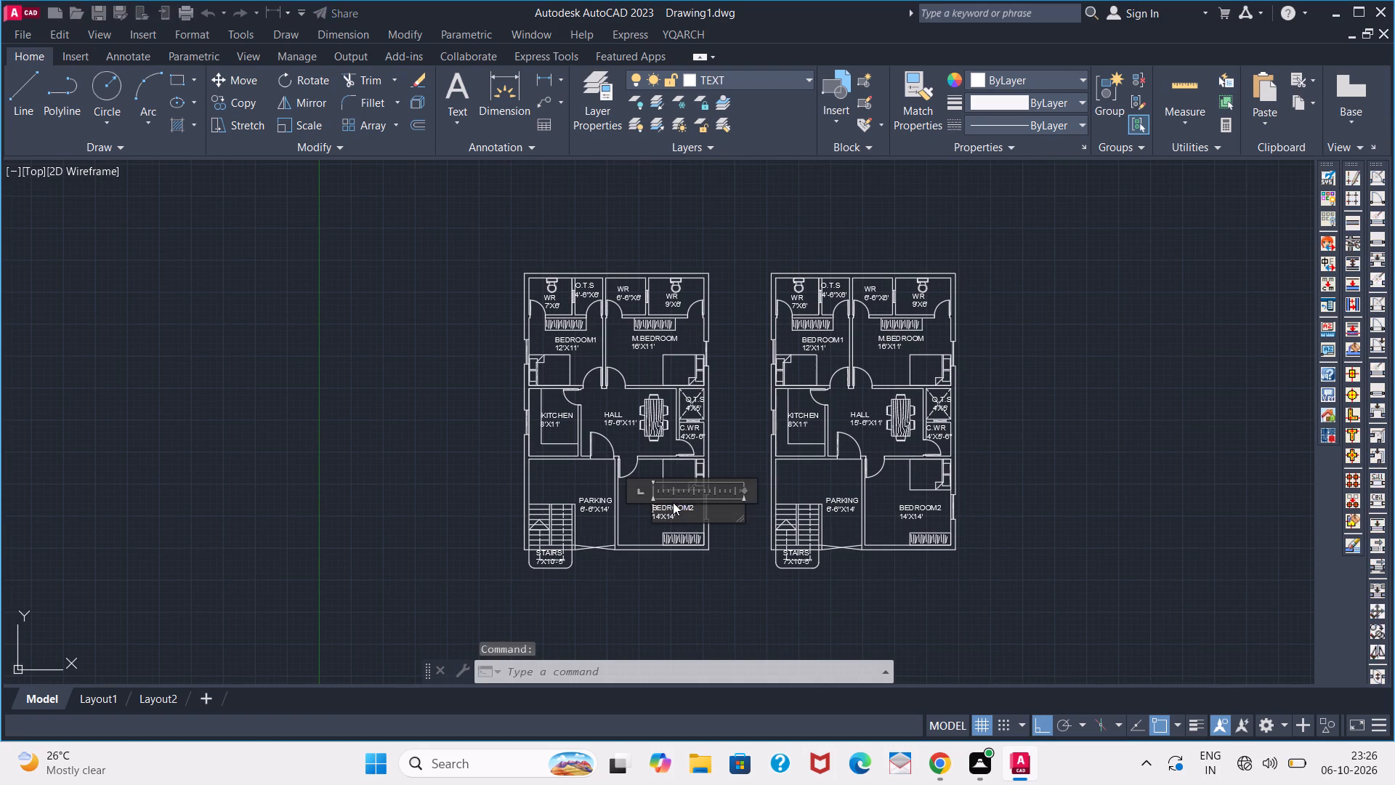
click(711, 506)
key(BackSpace)
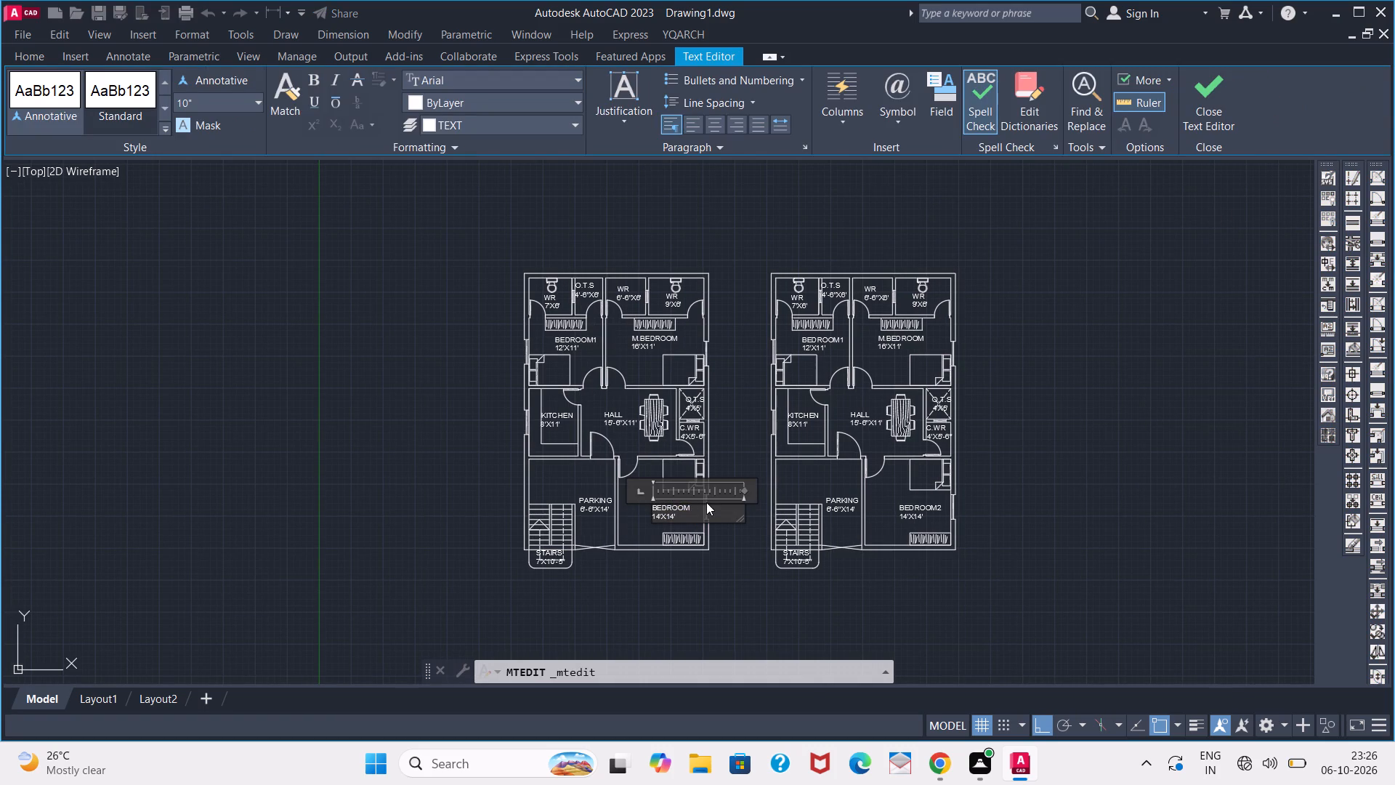
key(BackSpace)
key(BackSpace)
key(BackSpace)
key(BackSpace)
key(BackSpace)
key(BackSpace)
key(BackSpace)
text(DRAWING ROOM)
key(Return)
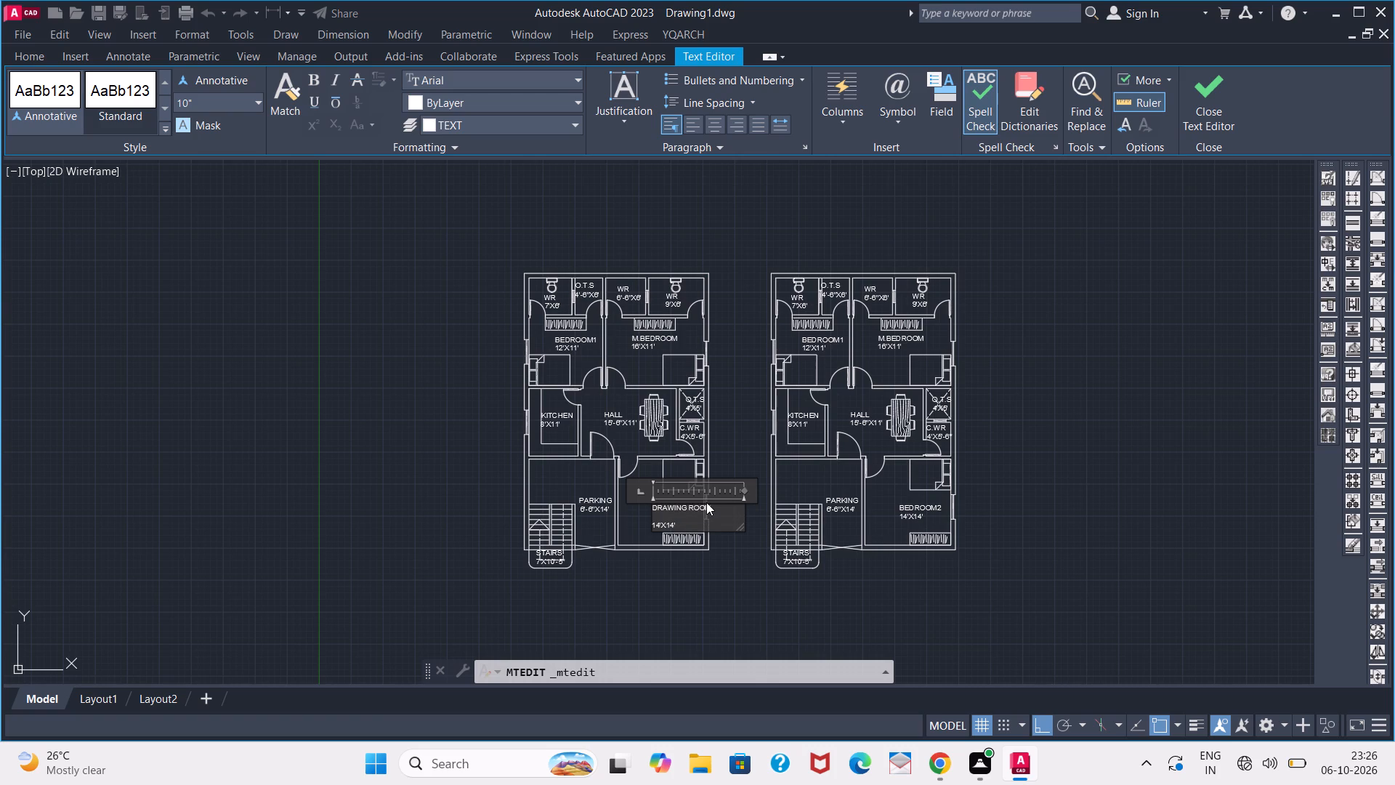
key(BackSpace)
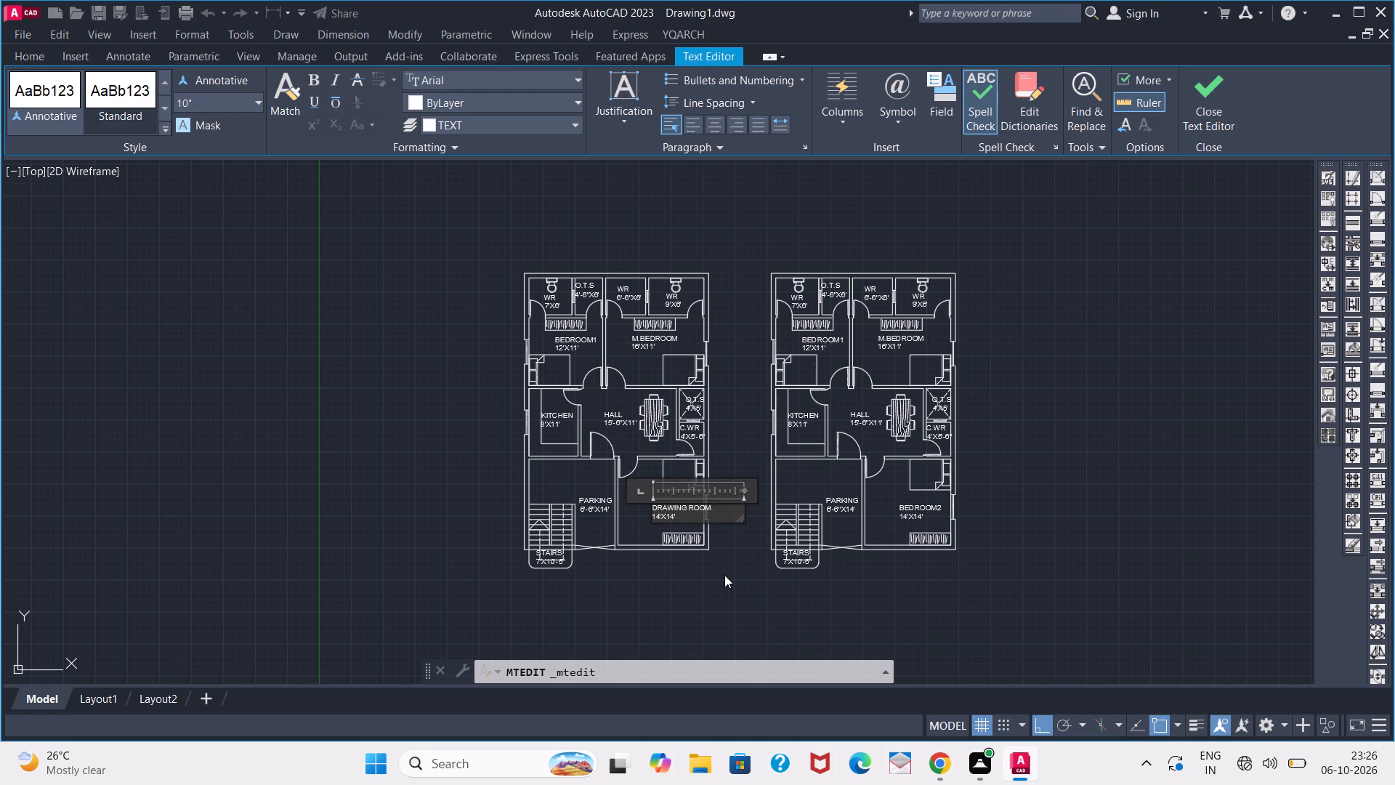
click(724, 575)
Shift the DRAWING ROOM label sideways toward the parking wall so it fits inside the room.
click(691, 510)
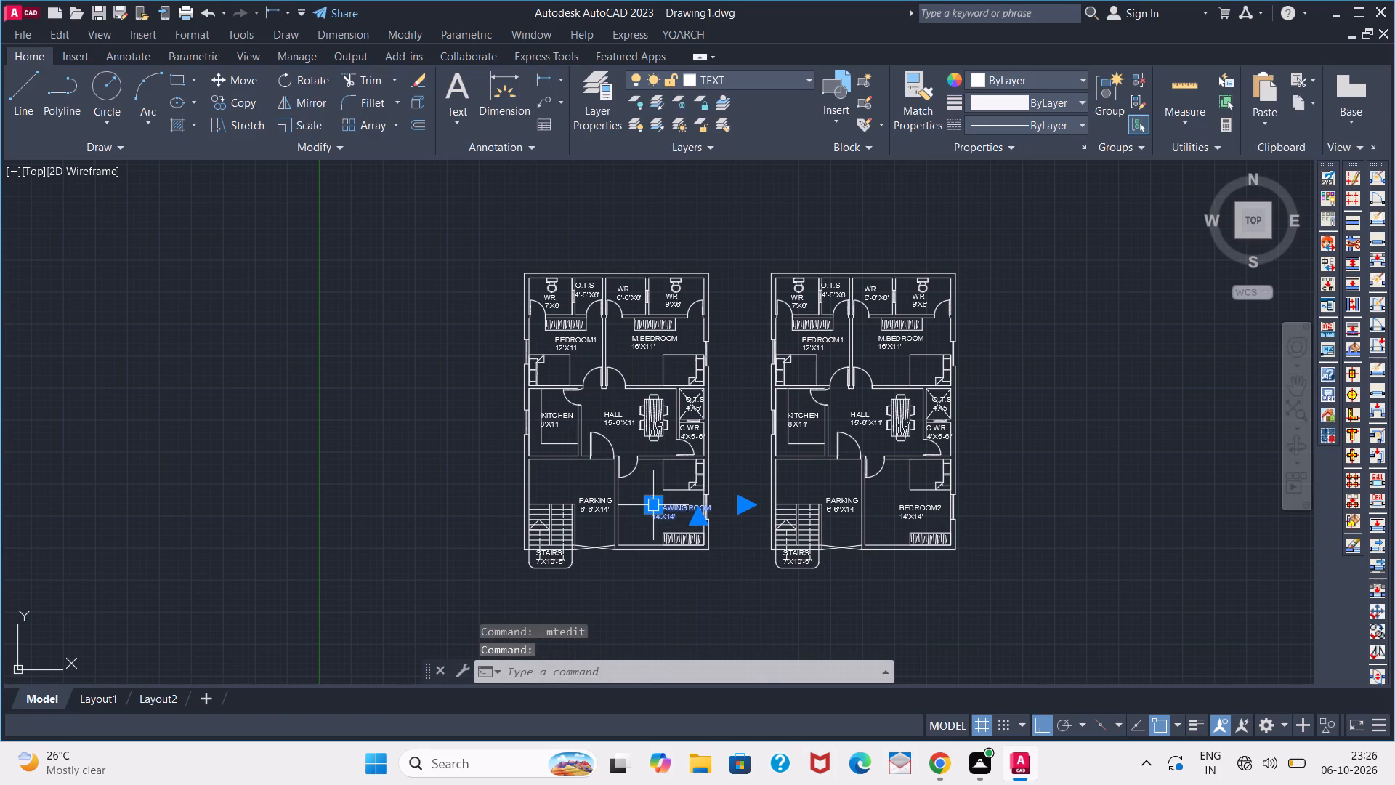
click(655, 507)
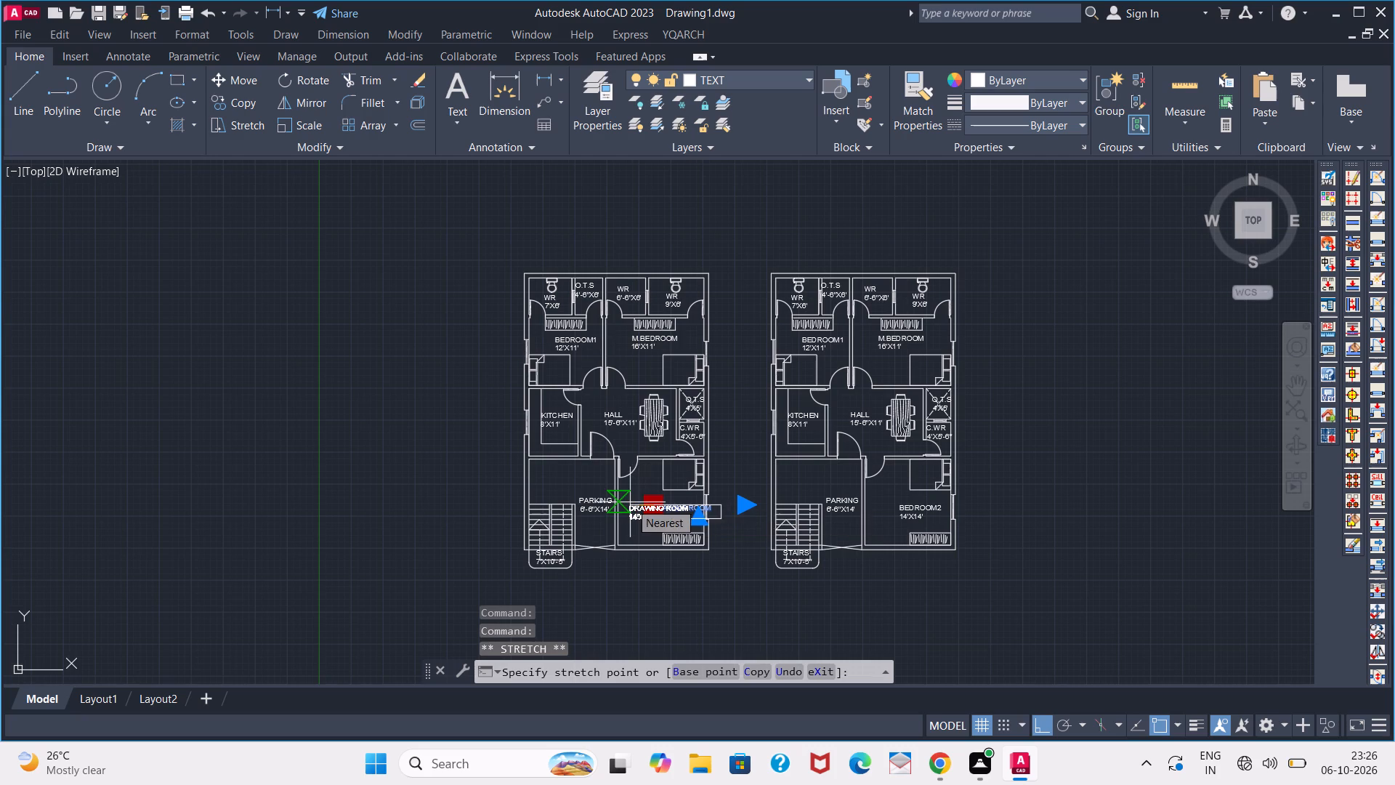
scroll(630, 502, up, 2)
click(618, 503)
key(space)
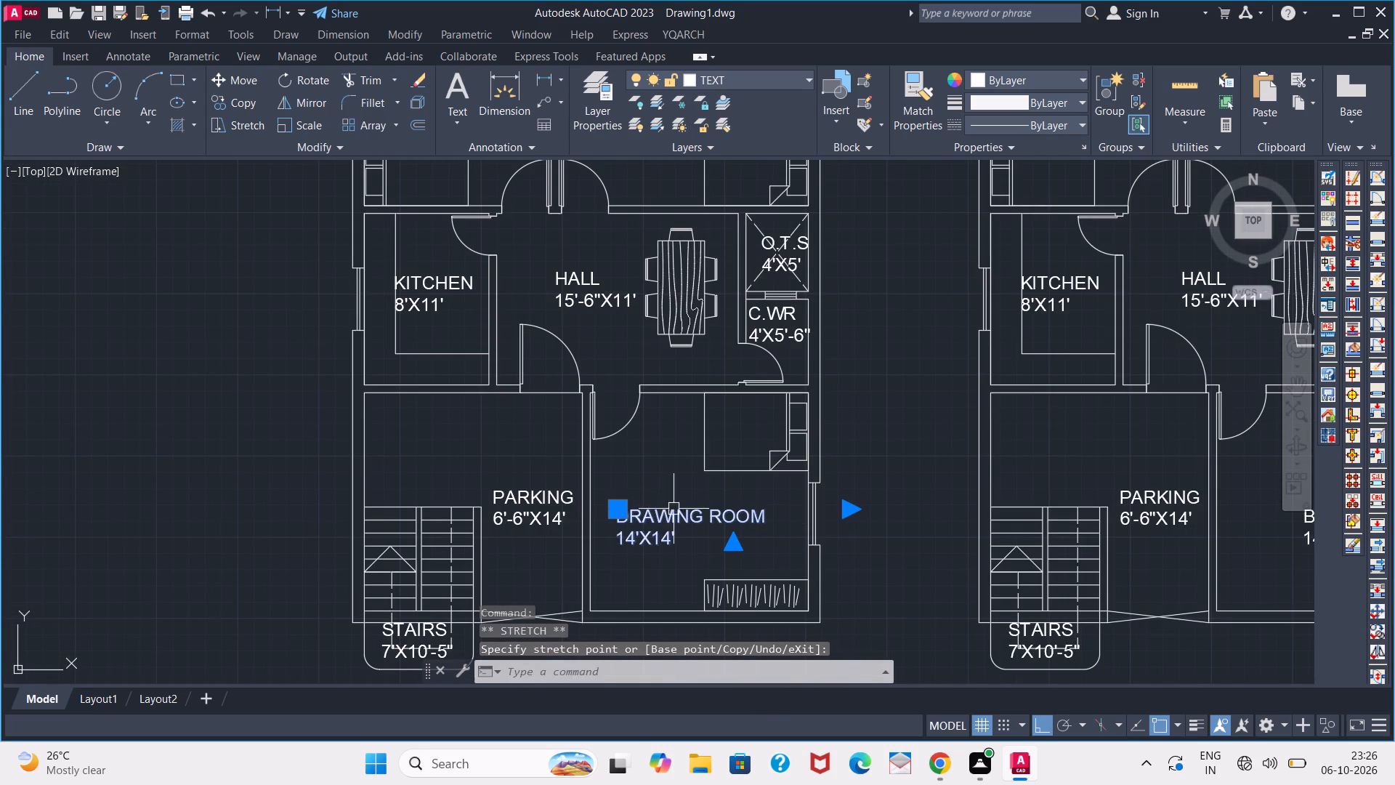
key(Escape)
key(Escape)
key(Escape)
key(Escape)
key(Escape)
key(Escape)
key(Escape)
key(Escape)
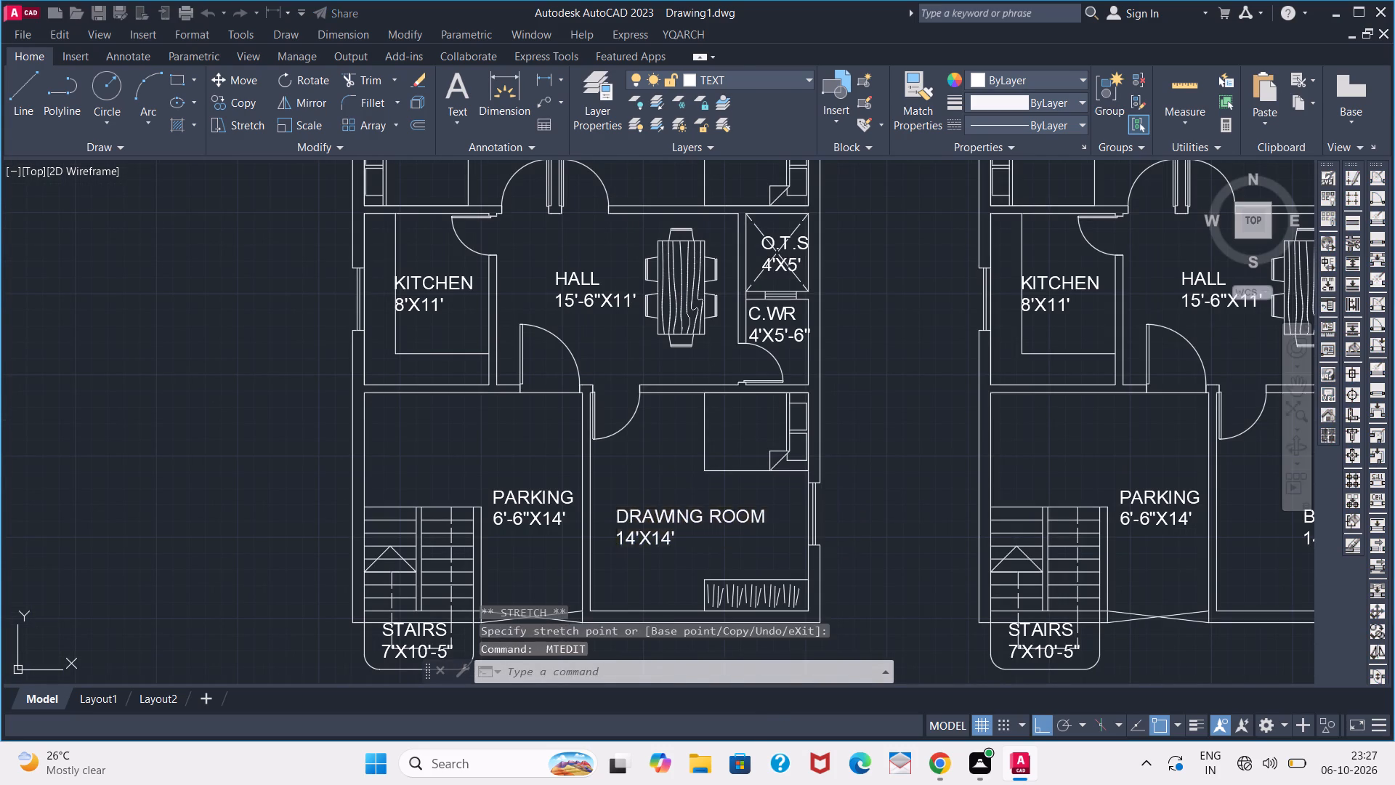
key(Escape)
Erase the bed and the wardrobe from the drawing room.
click(708, 440)
key(Delete)
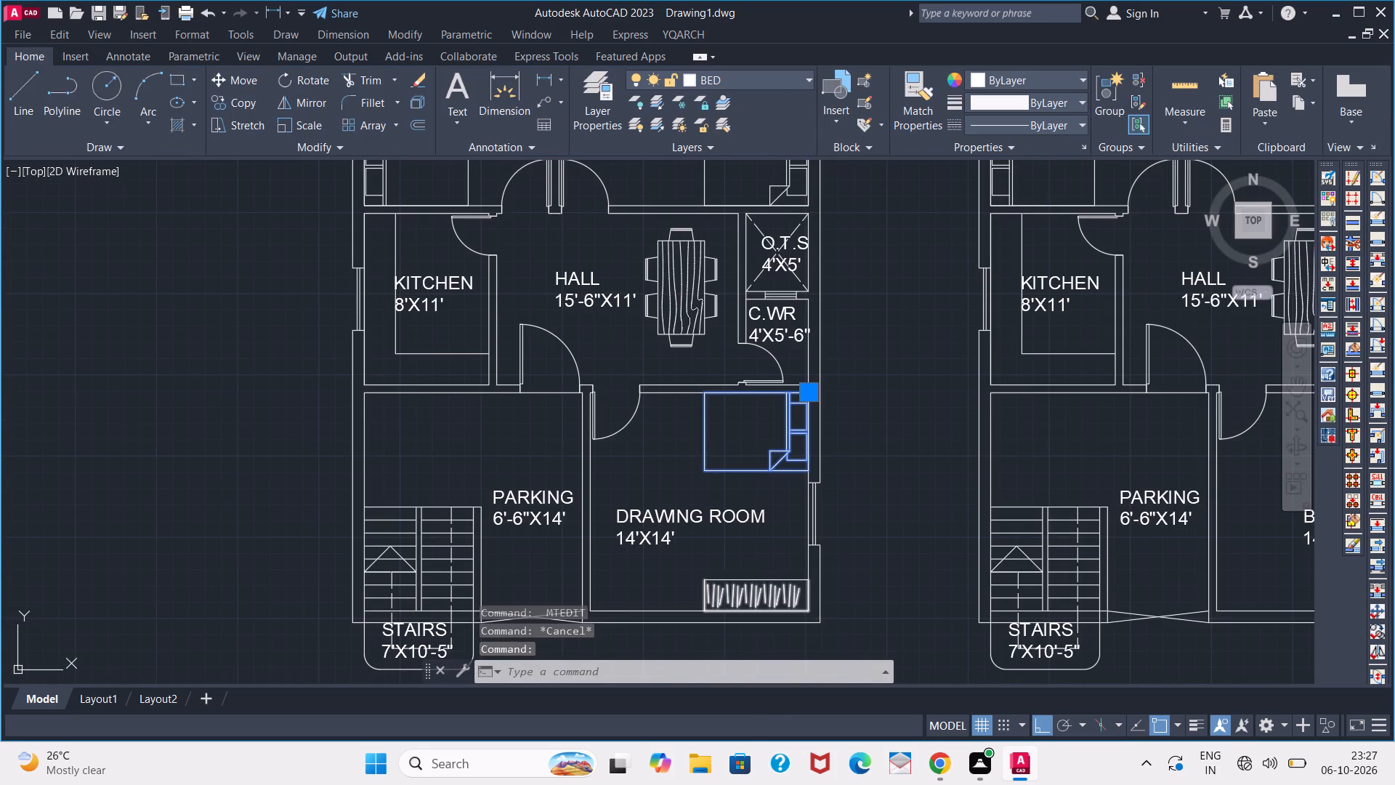
click(761, 588)
key(Delete)
click(771, 581)
key(Delete)
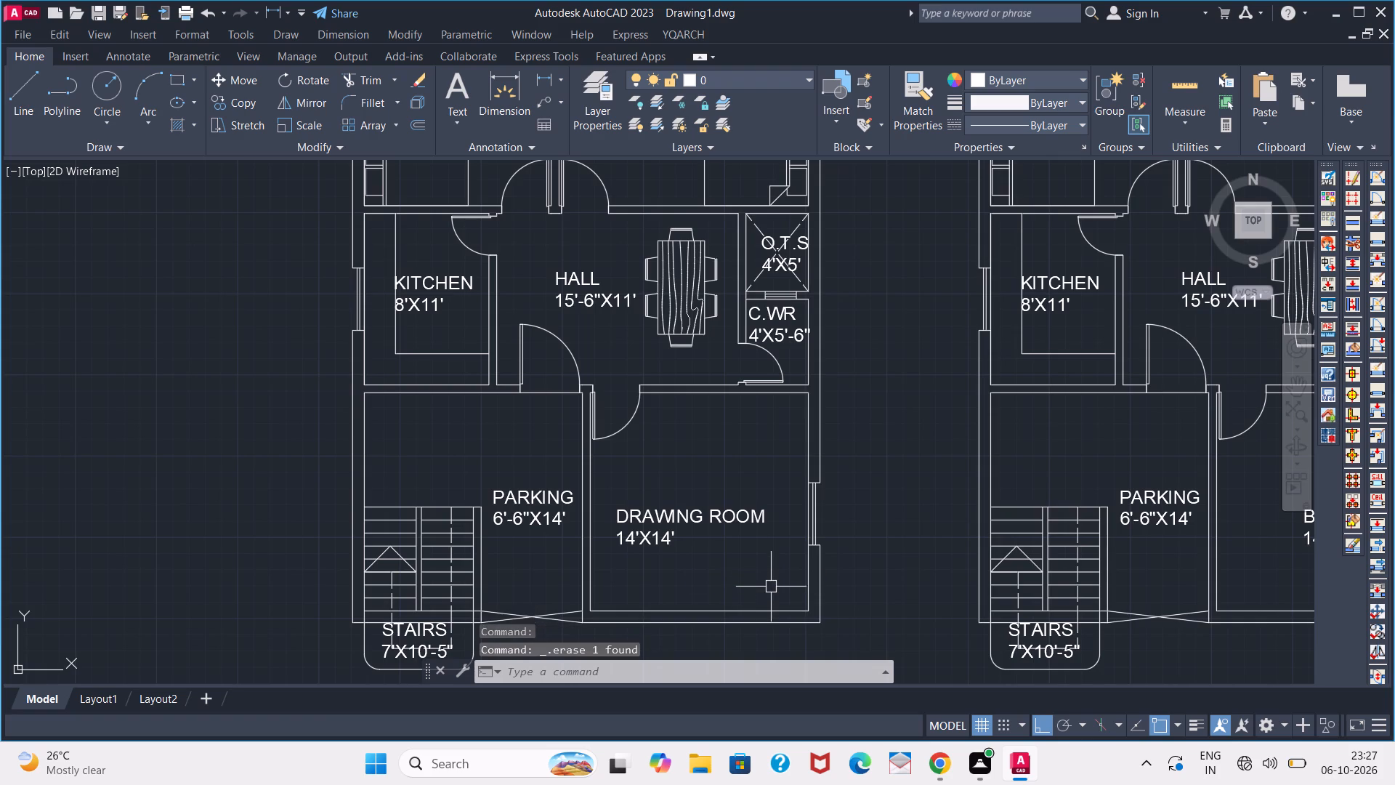
Add the multiline text ENTRANCE at 8" height just outside the parking opening of the original floor plan.
scroll(771, 587, down, 2)
middle_drag(818, 518, 806, 549)
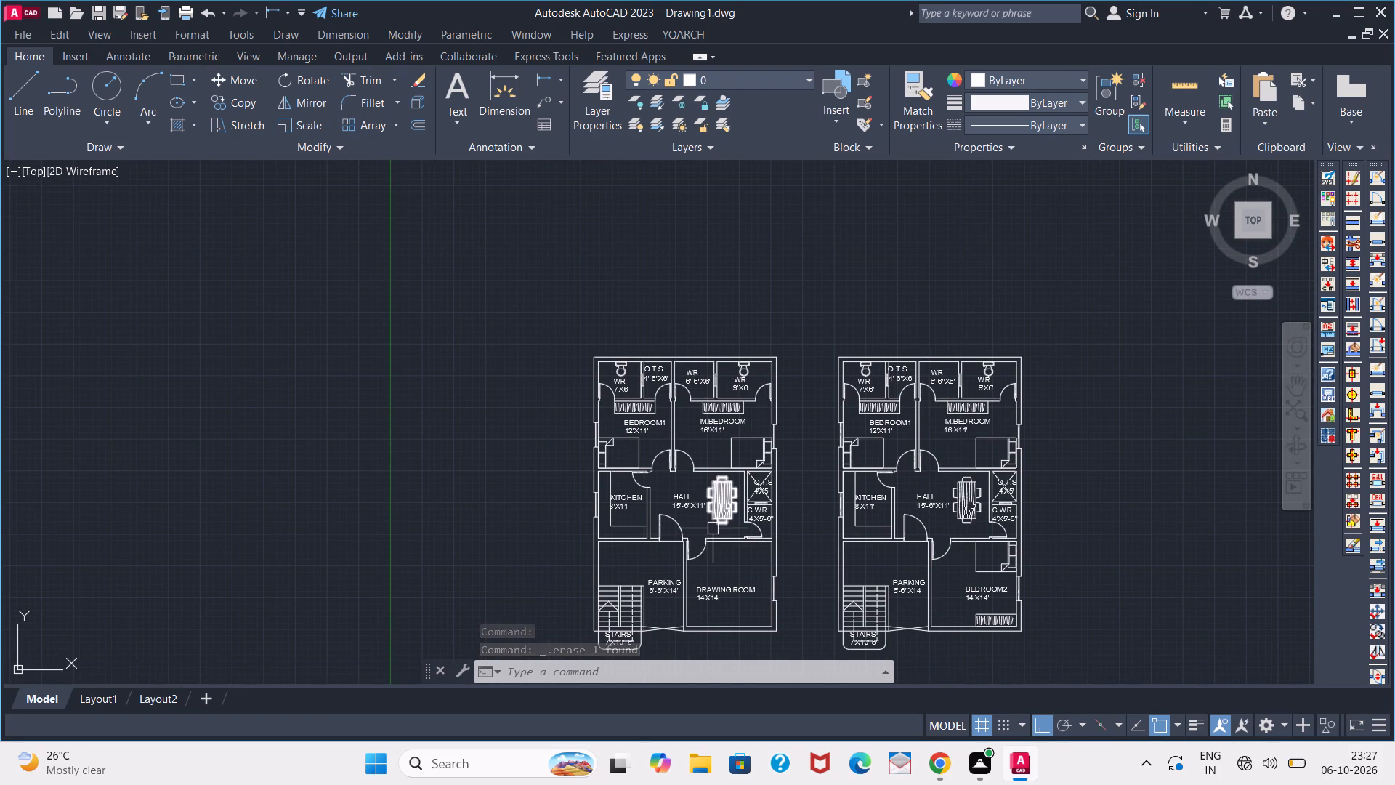
middle_drag(678, 616, 678, 522)
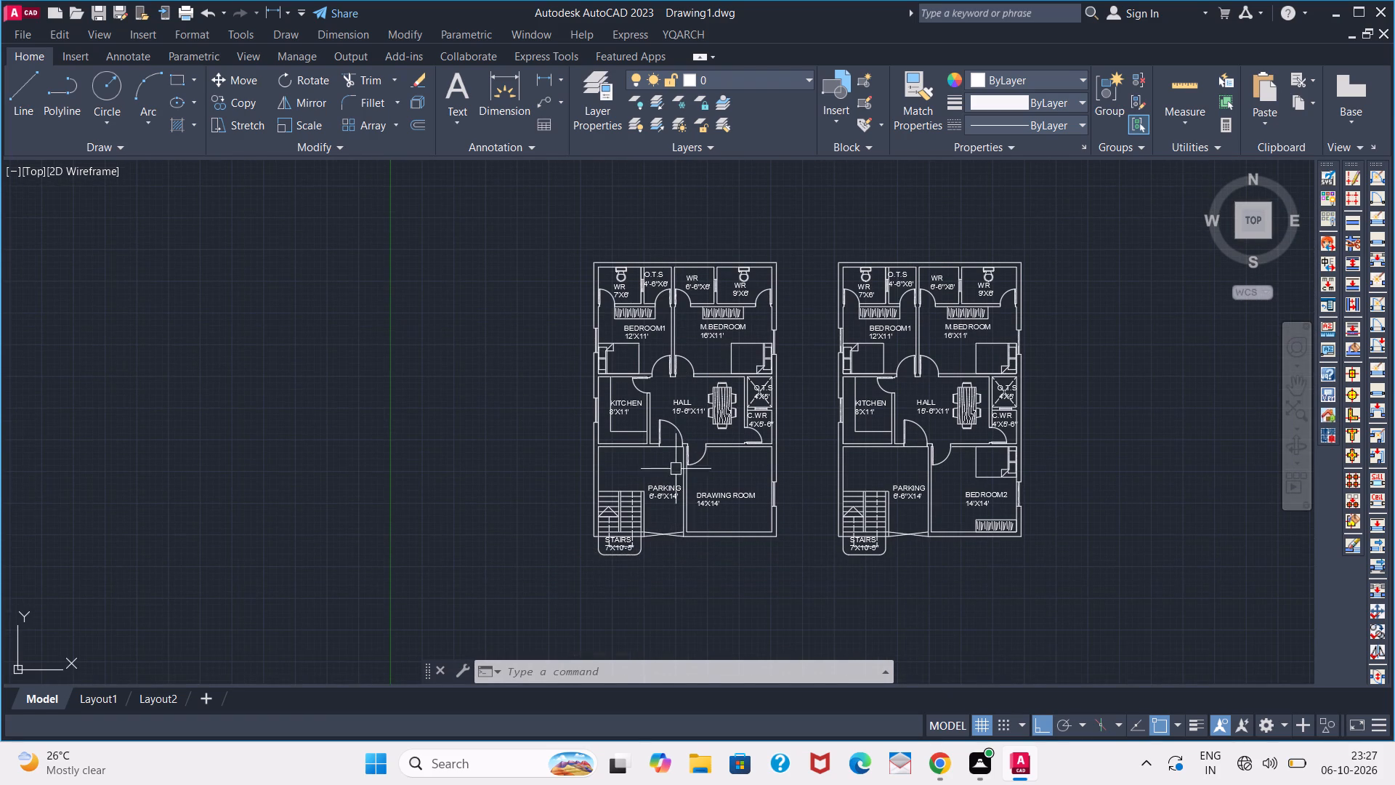
key(t)
key(space)
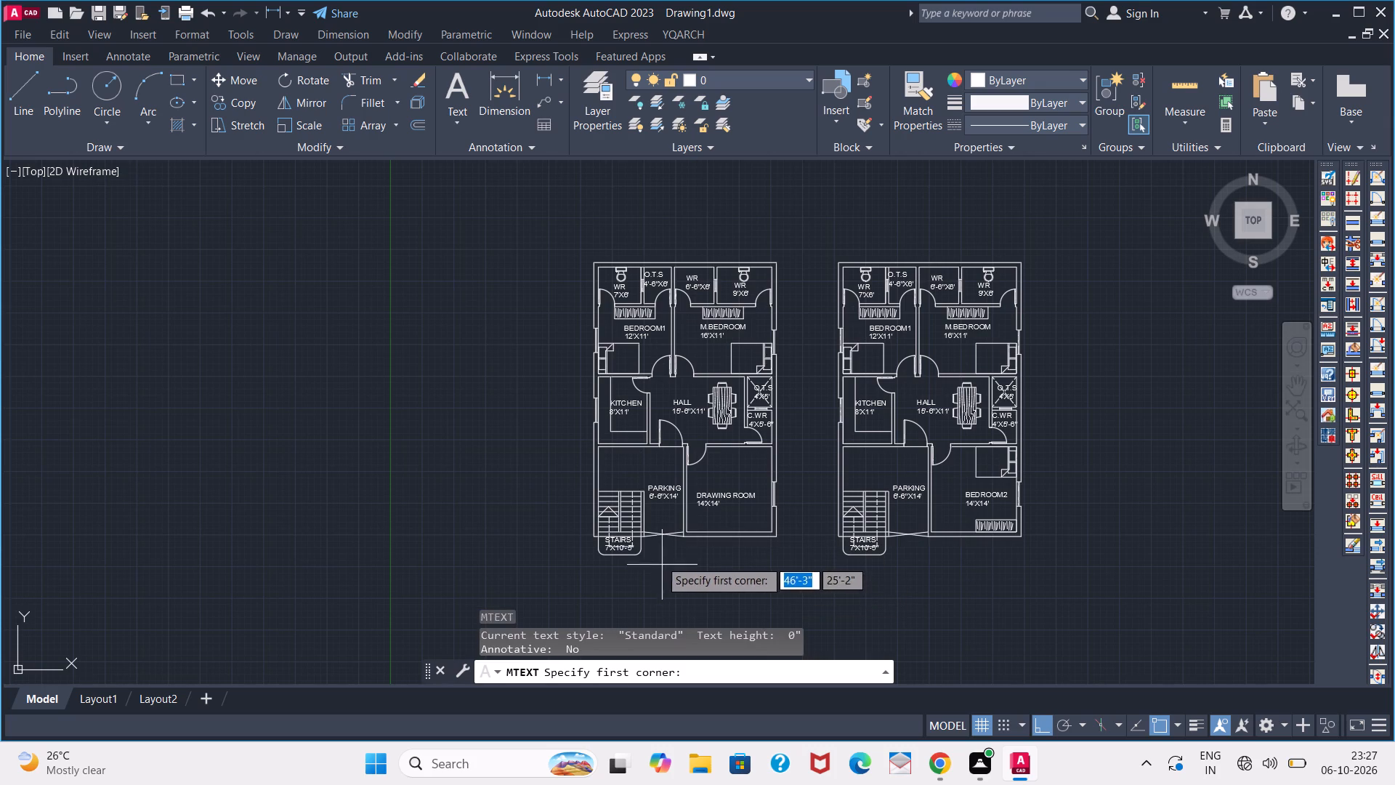
scroll(656, 552, up, 2)
click(648, 528)
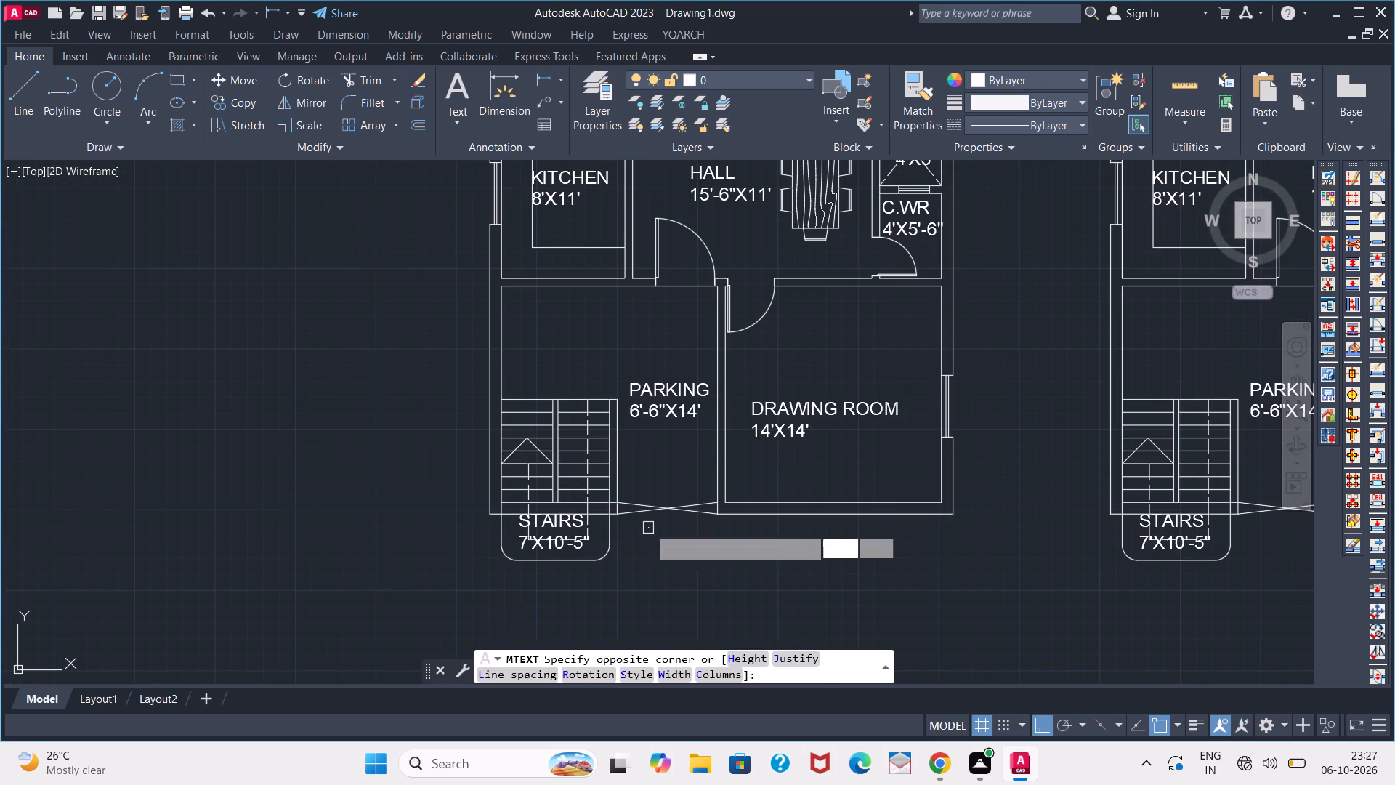
click(703, 554)
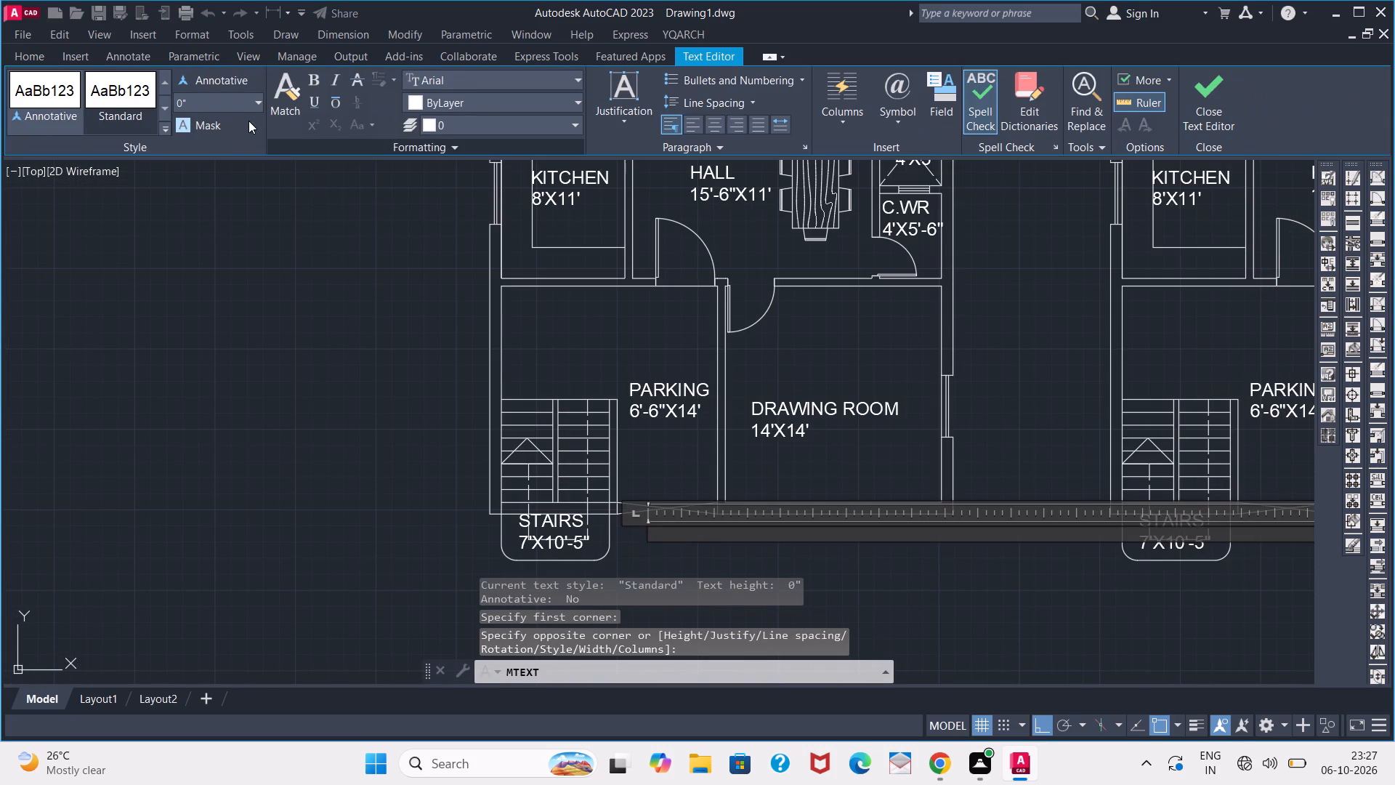
click(244, 105)
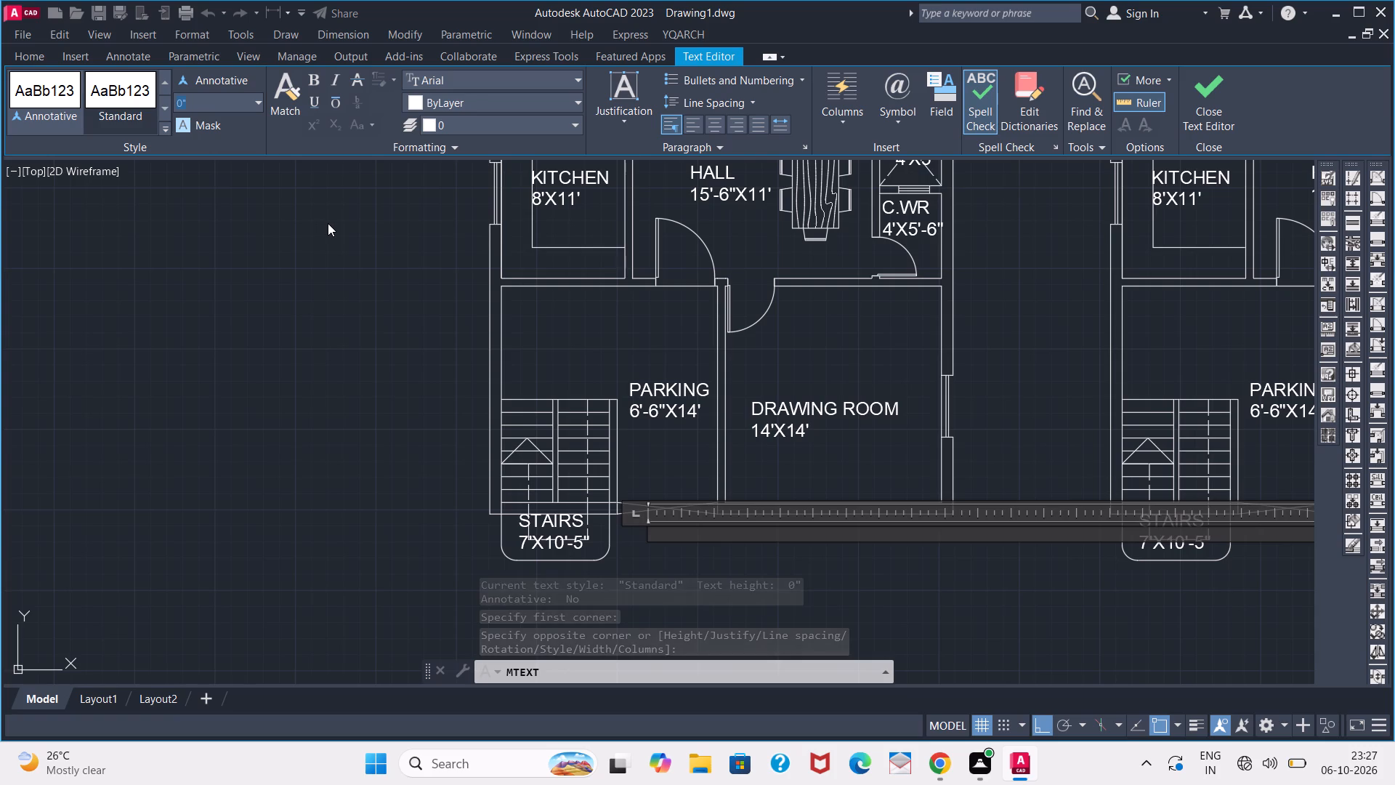
key(8)
key(Return)
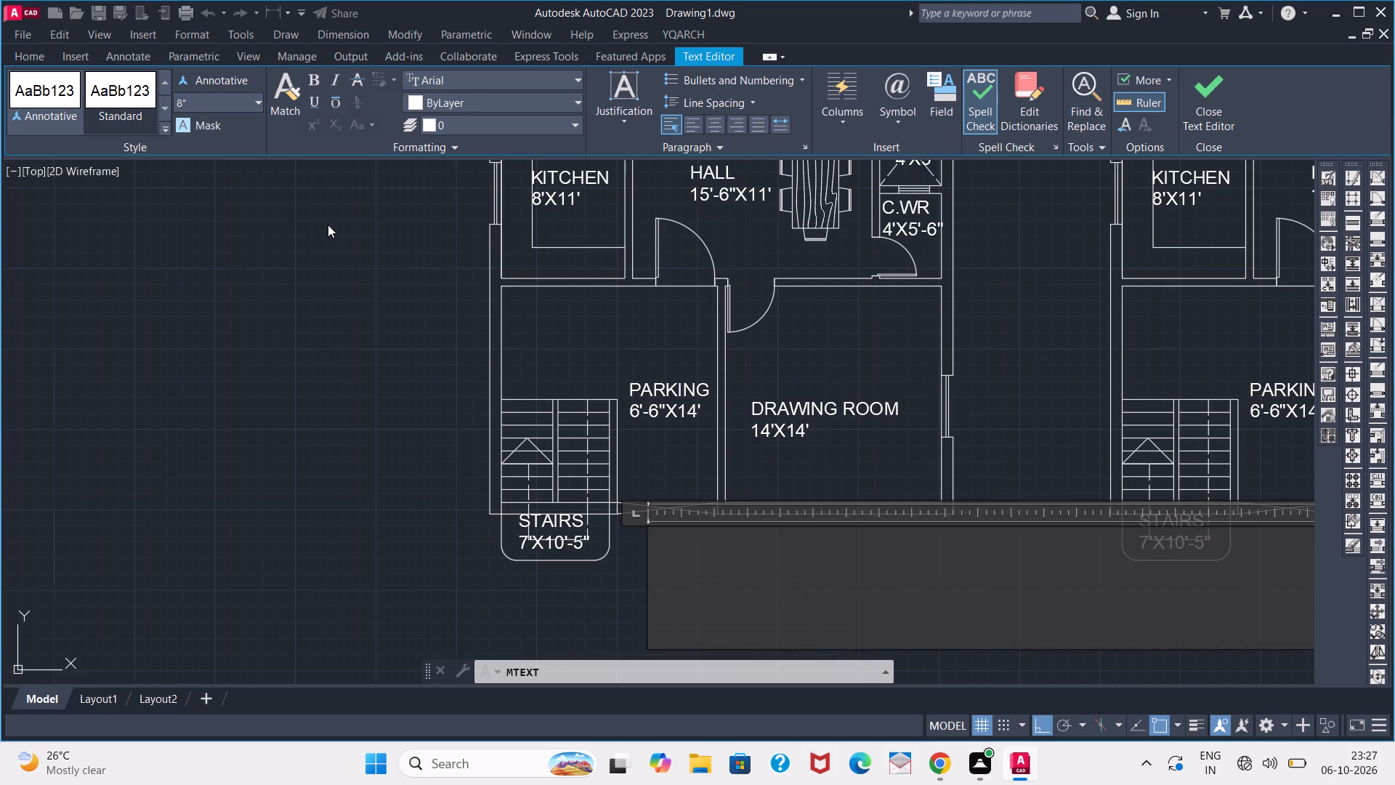
key(w)
key(BackSpace)
text(ENTRANCR)
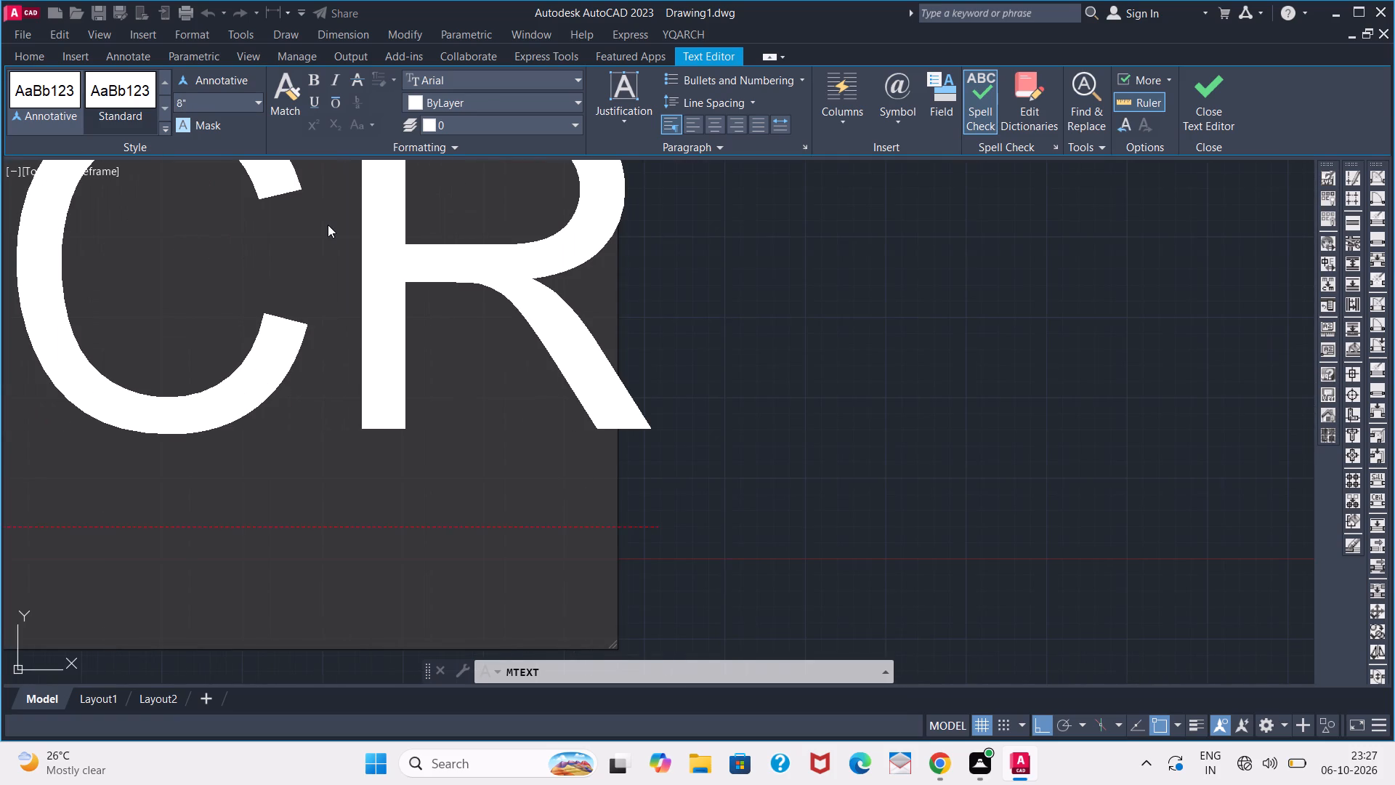
key(backslash)
key(BackSpace)
key(BackSpace)
key(e)
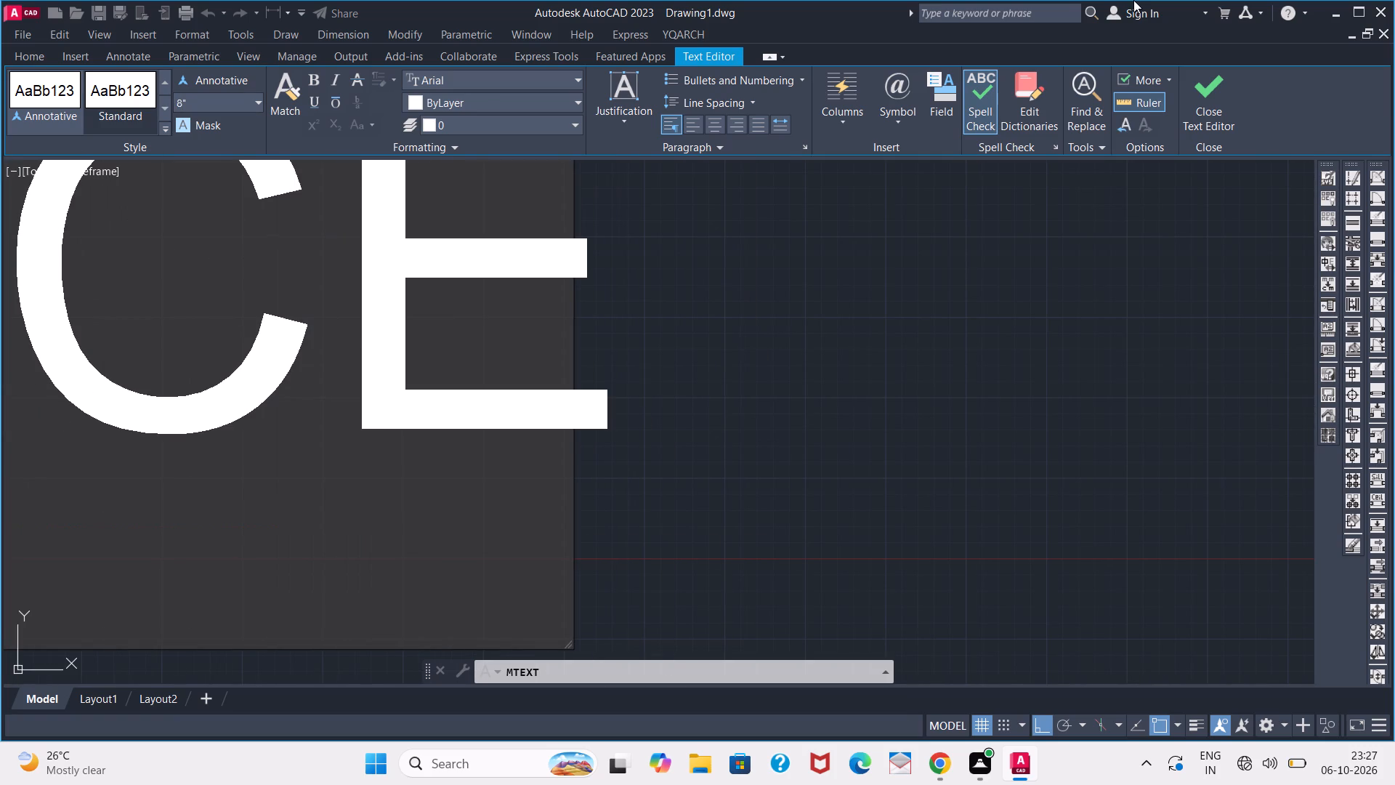
click(958, 446)
Copy the ENTRANCE label to just above the staircase in the parking area, with Ortho off.
scroll(575, 422, down, 2)
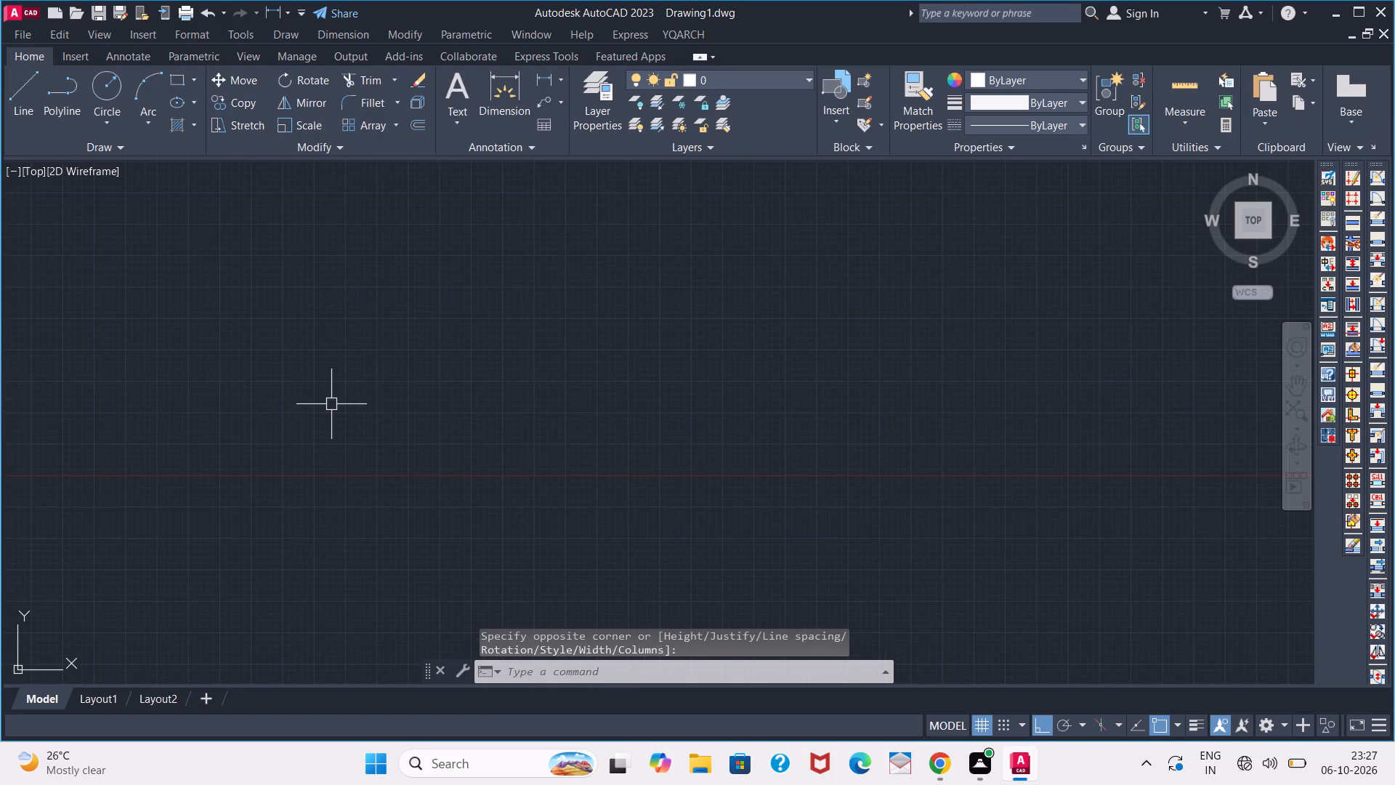
text(Z A)
key(space)
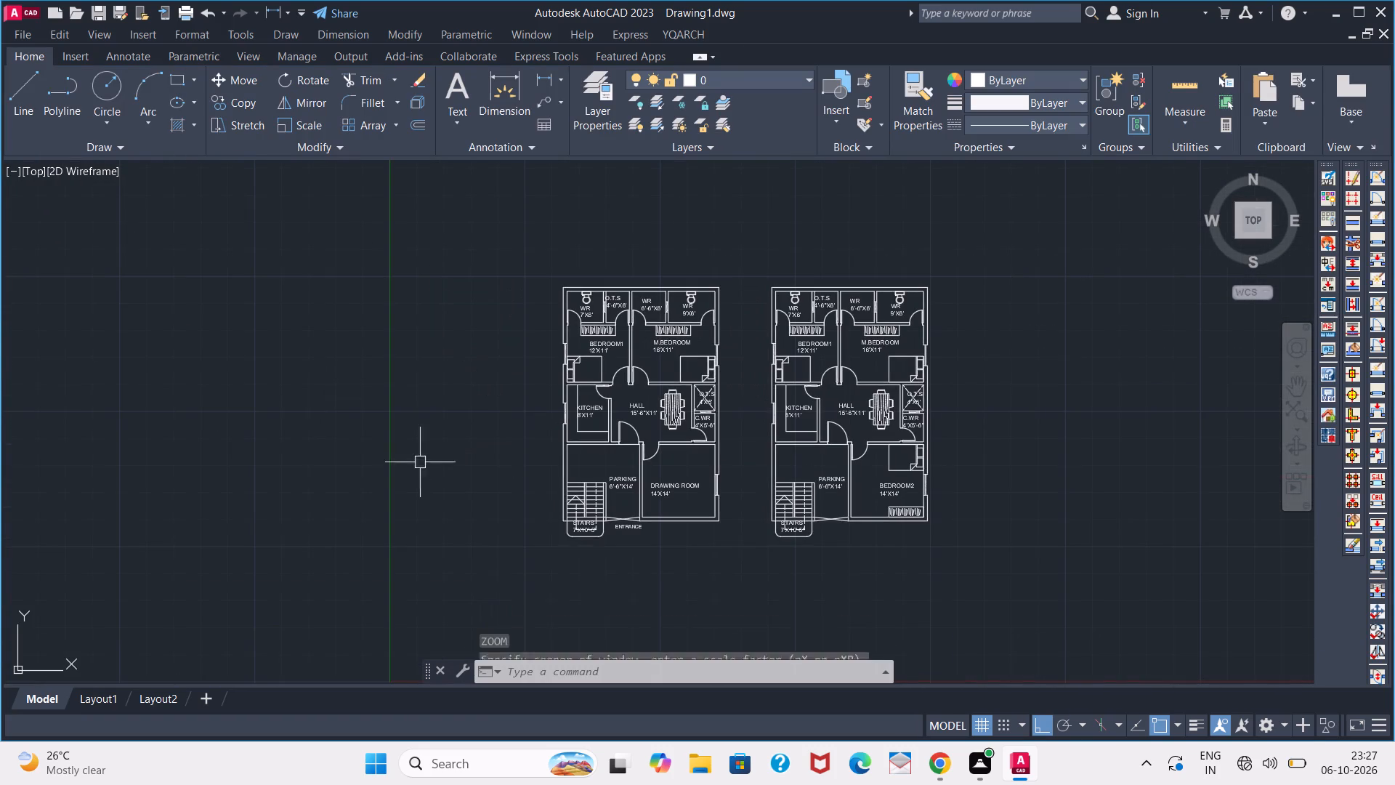
scroll(632, 547, up, 2)
click(606, 503)
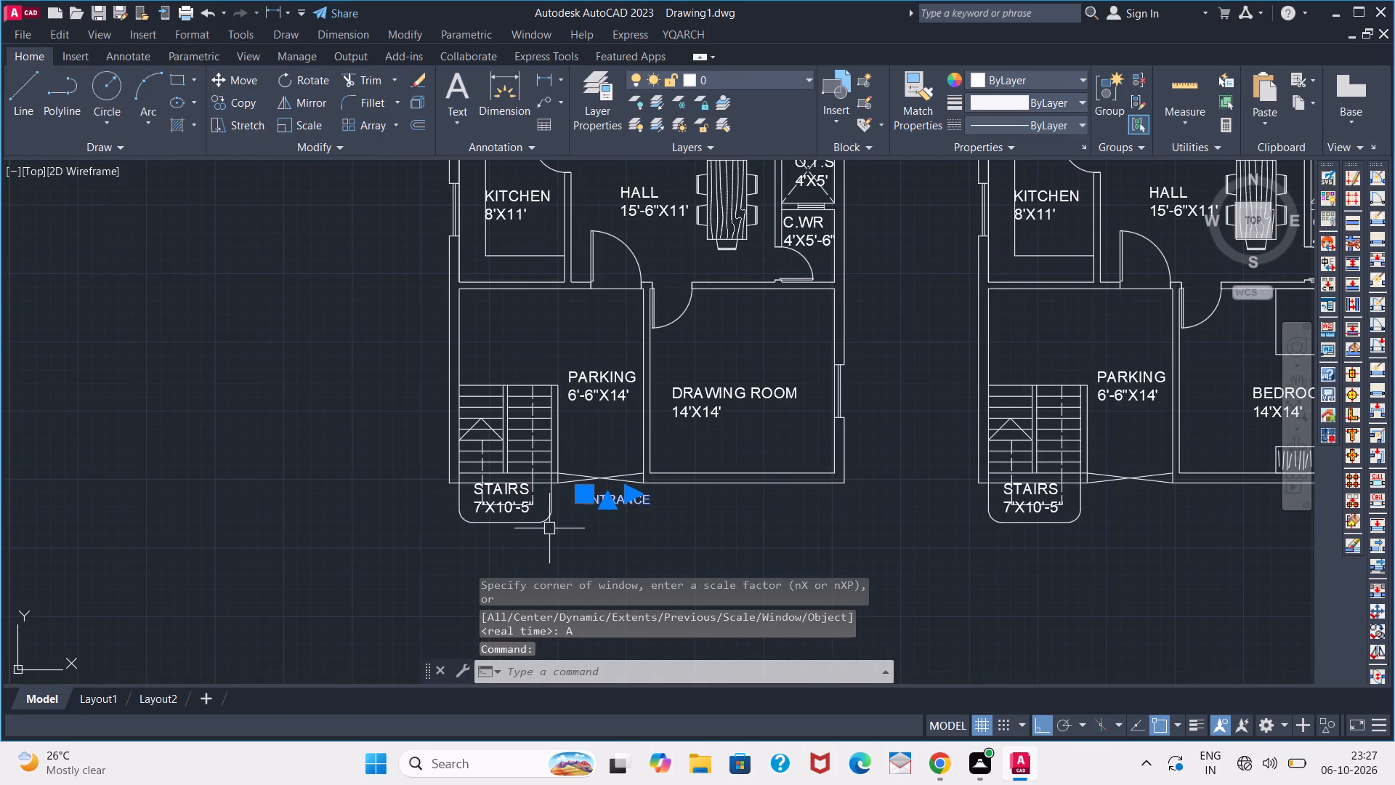
key(c)
key(o)
key(Return)
click(637, 493)
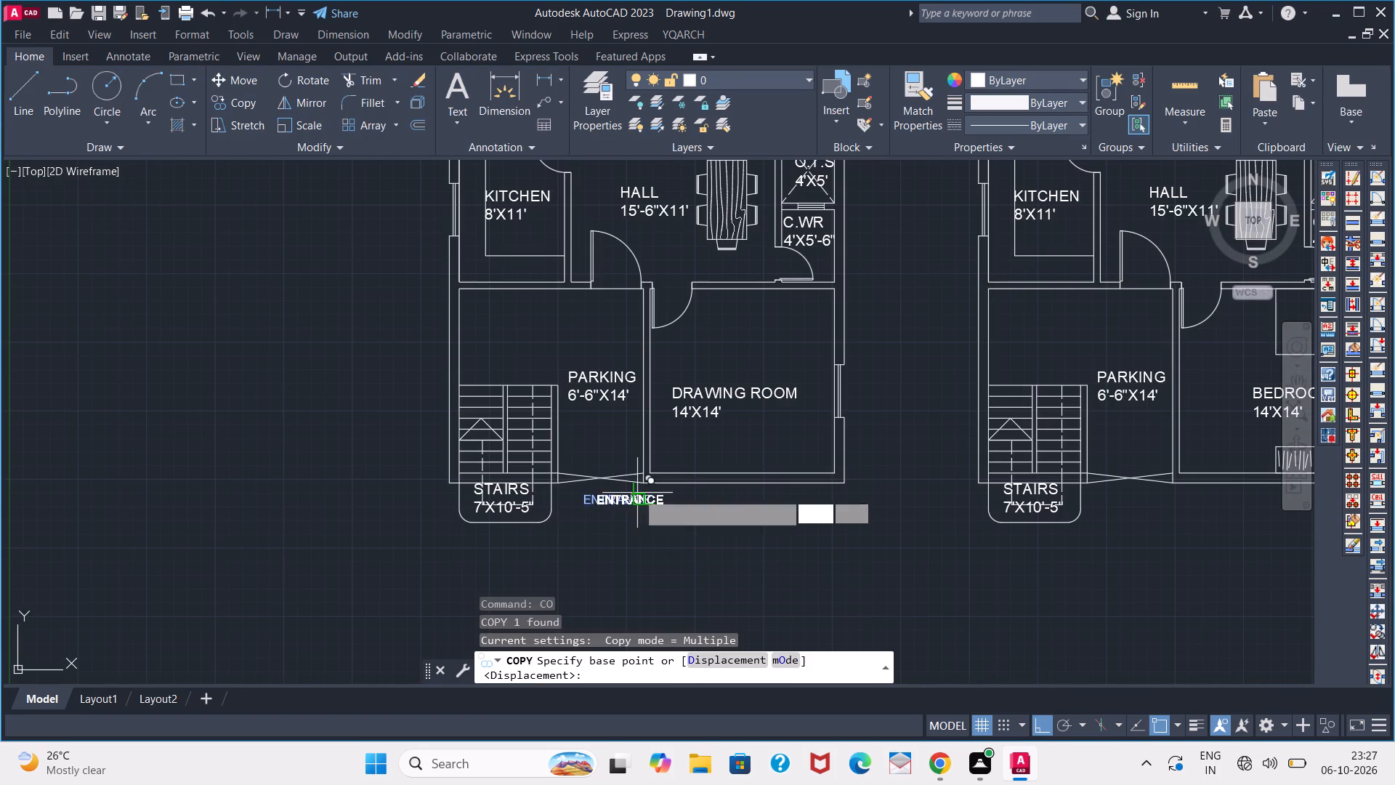
scroll(519, 370, up, 2)
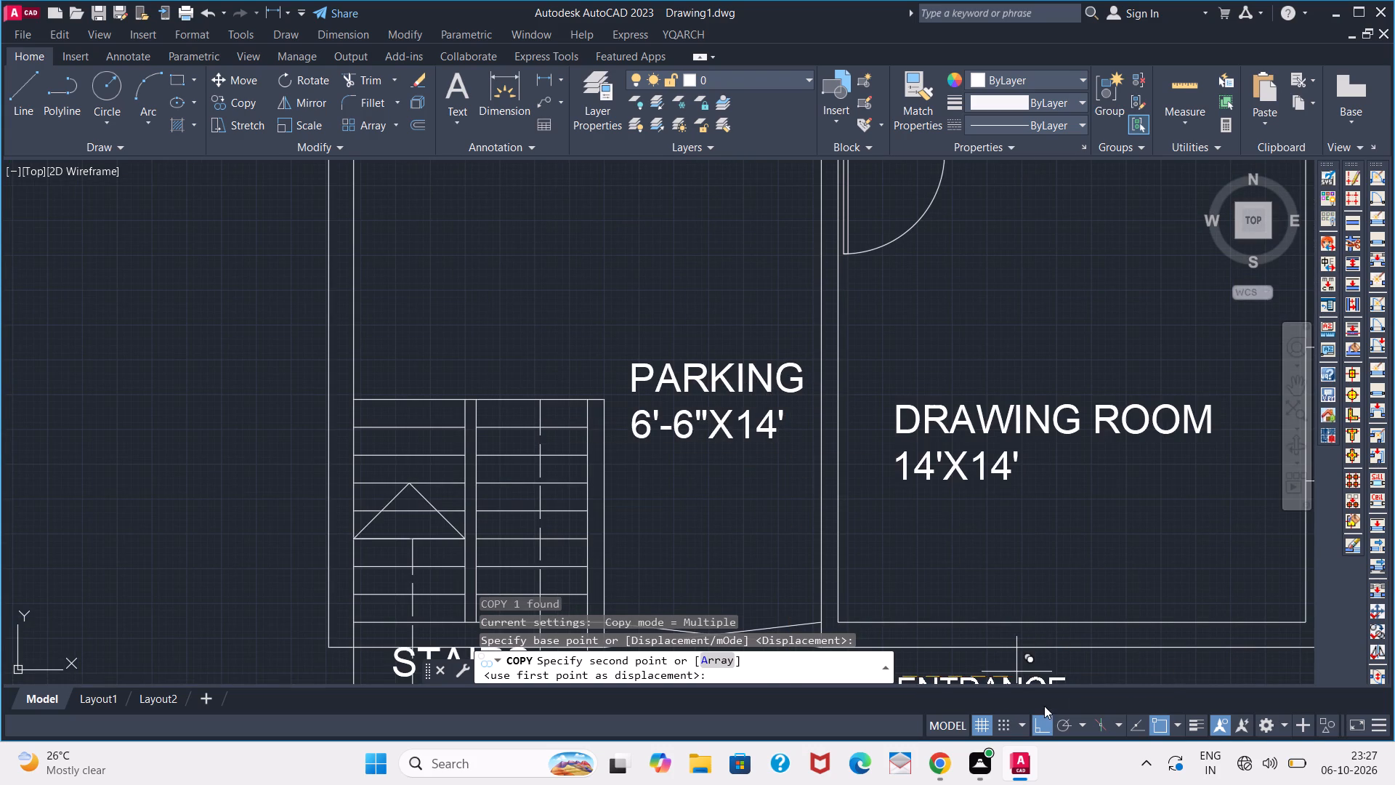
click(1044, 722)
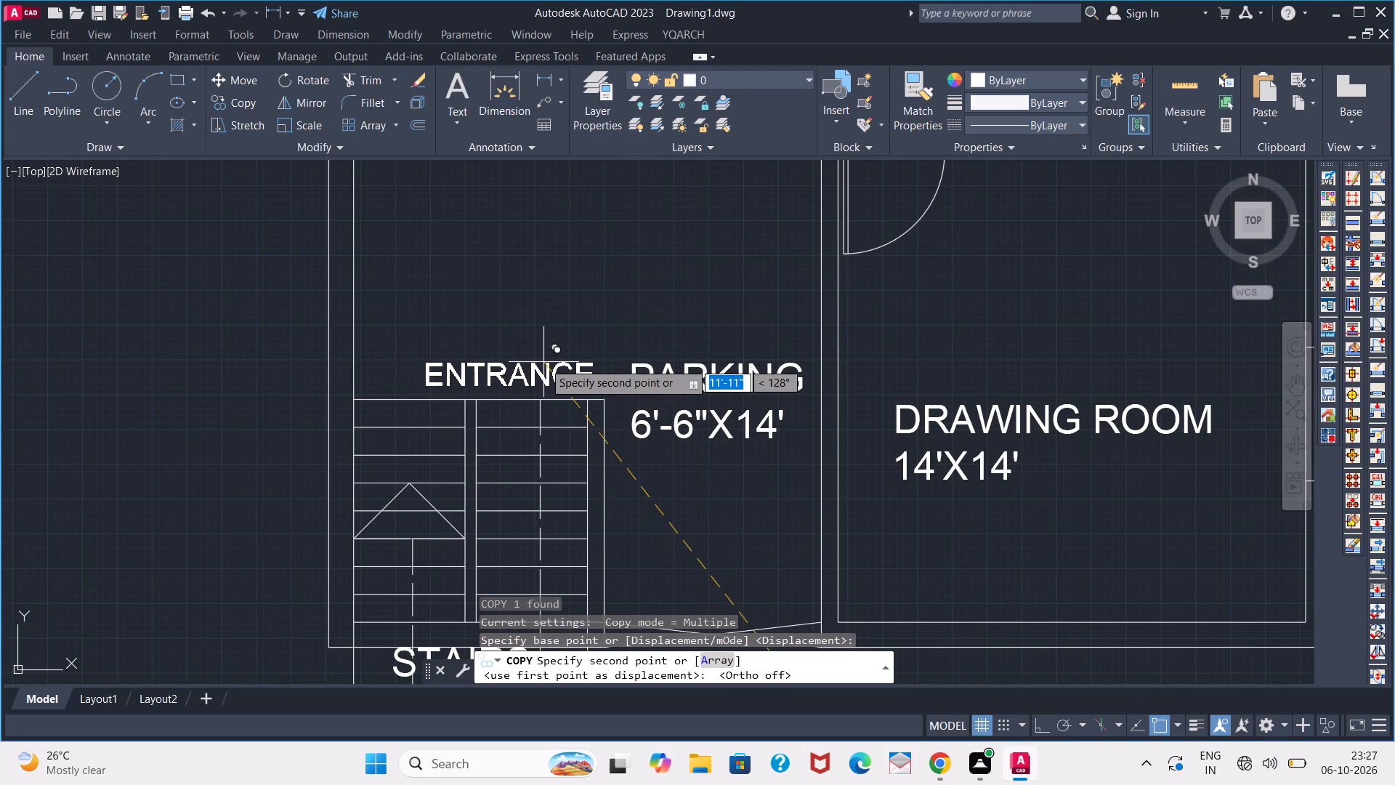
click(543, 362)
key(space)
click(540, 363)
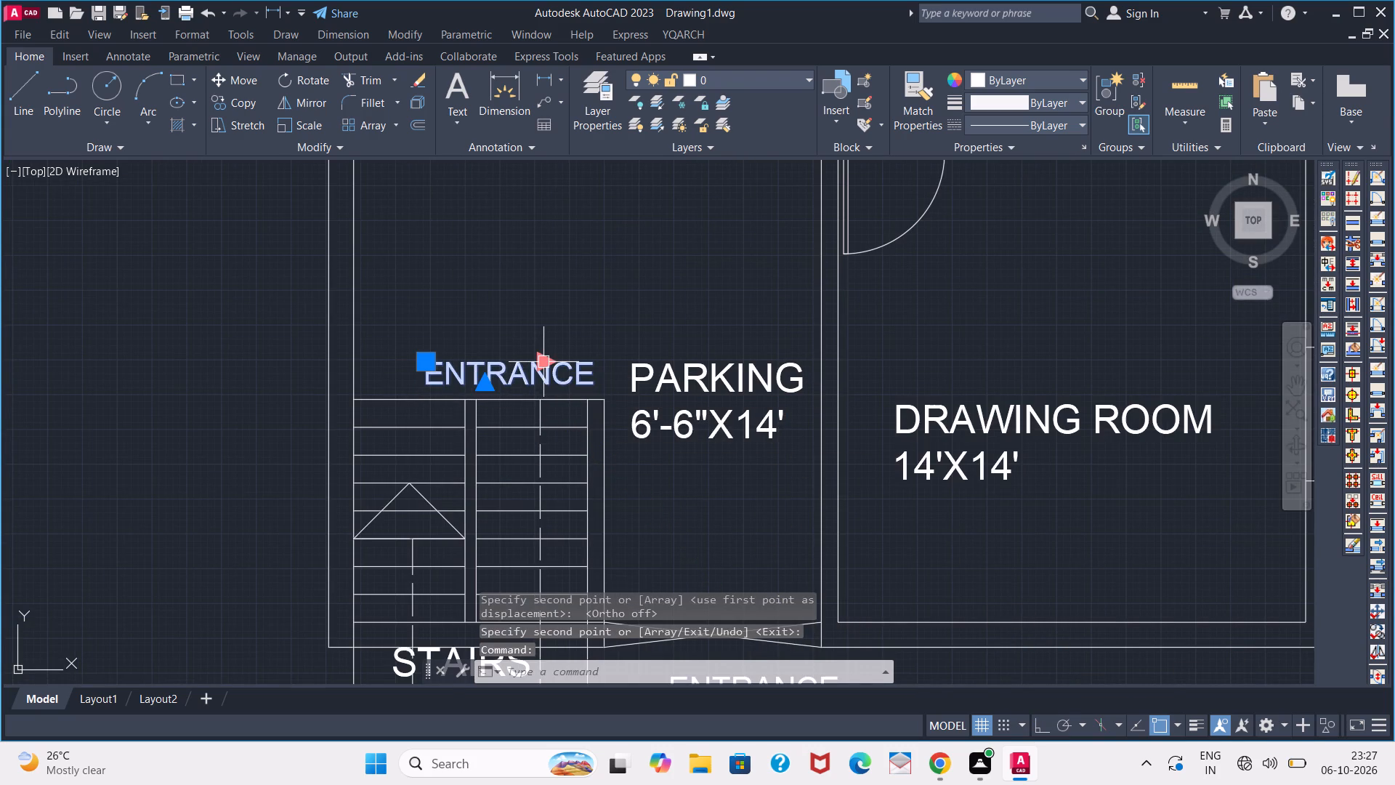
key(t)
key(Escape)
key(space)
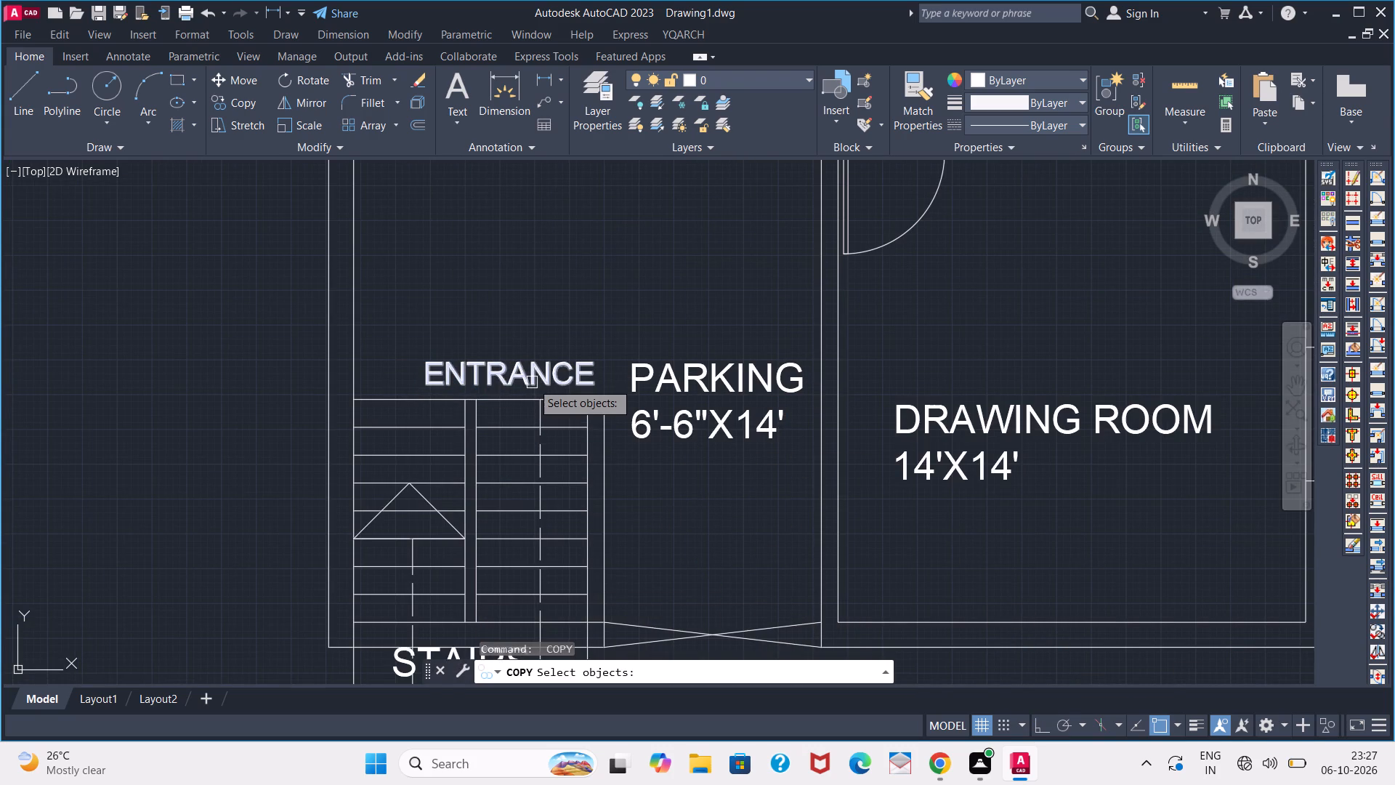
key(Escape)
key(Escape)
Rotate the copied ENTRANCE label above the staircase by 180°, with Ortho on.
click(531, 382)
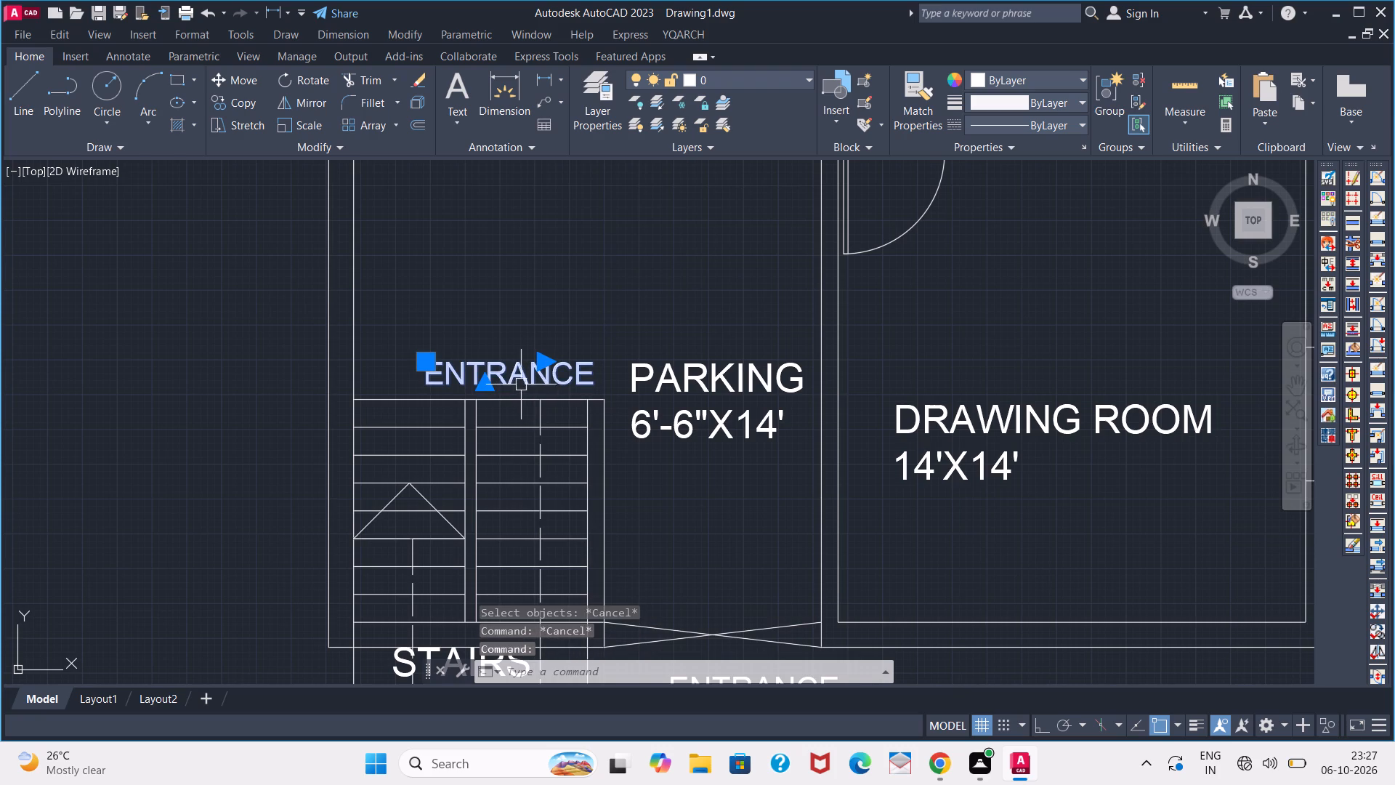
key(r)
key(o)
key(space)
click(513, 373)
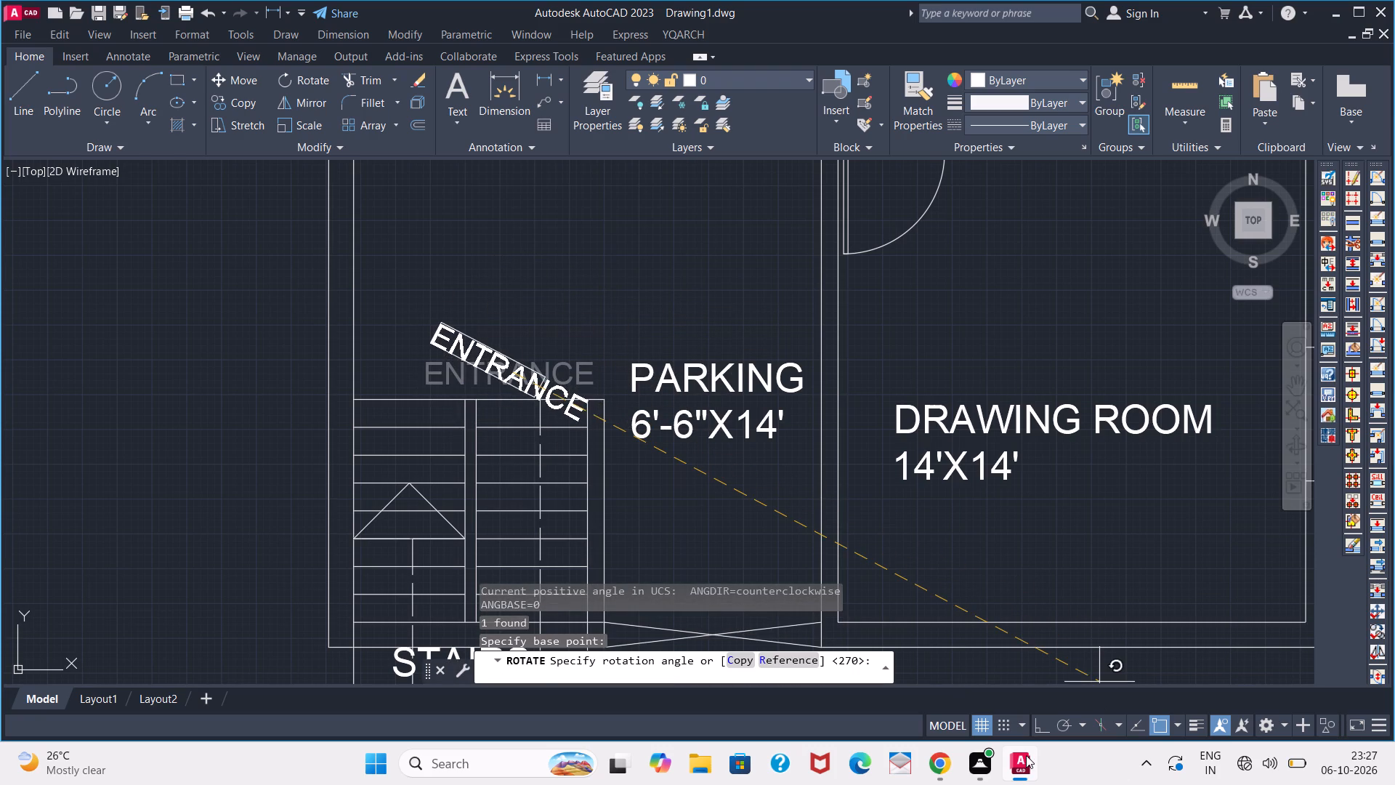
click(1038, 725)
click(230, 427)
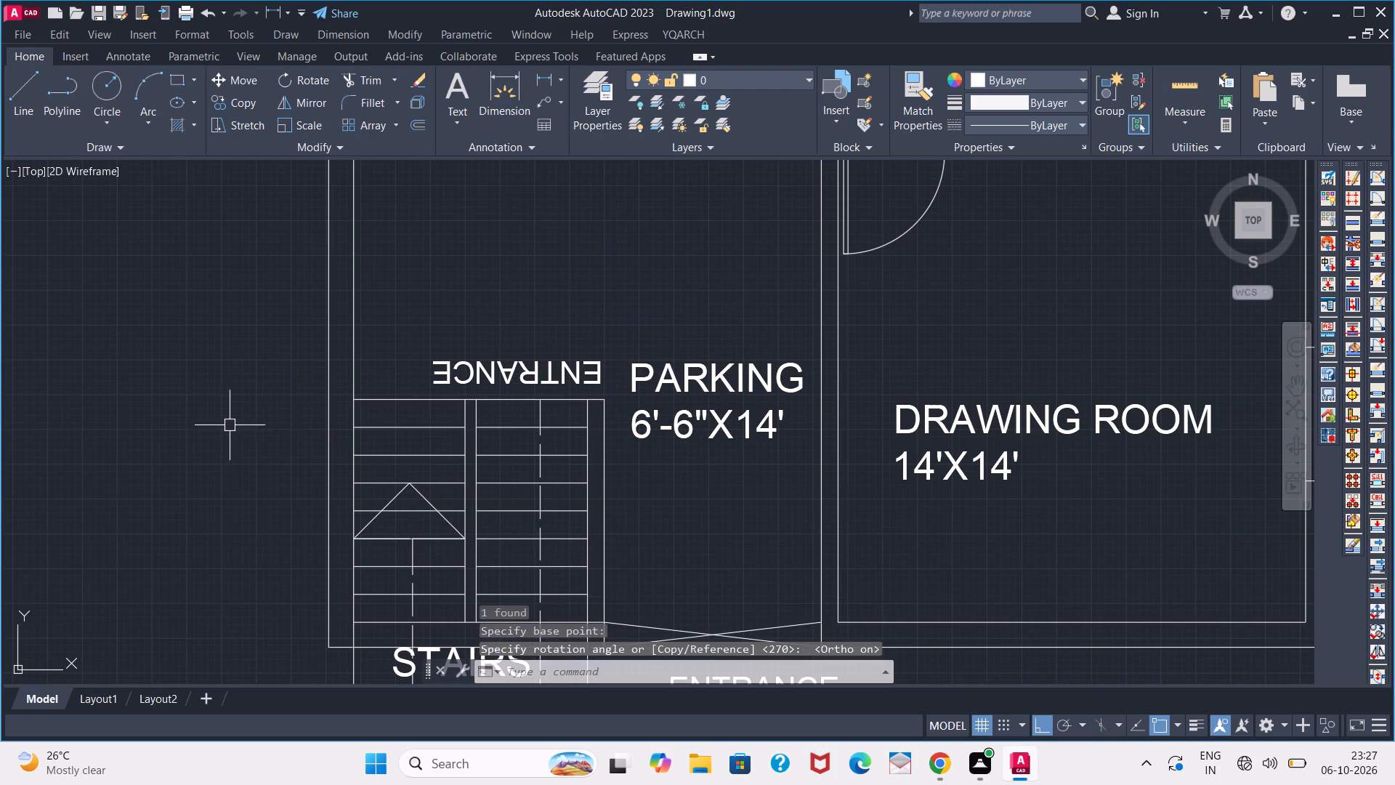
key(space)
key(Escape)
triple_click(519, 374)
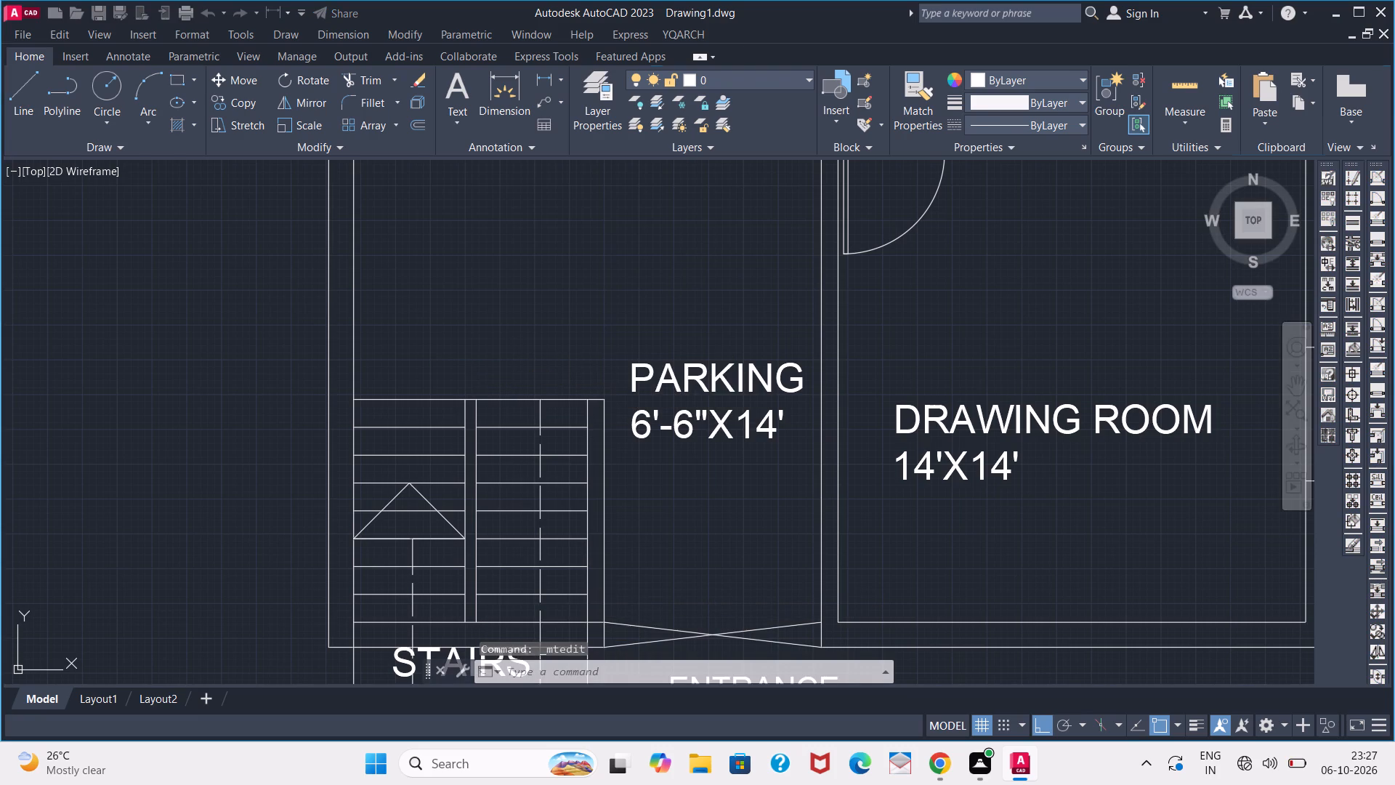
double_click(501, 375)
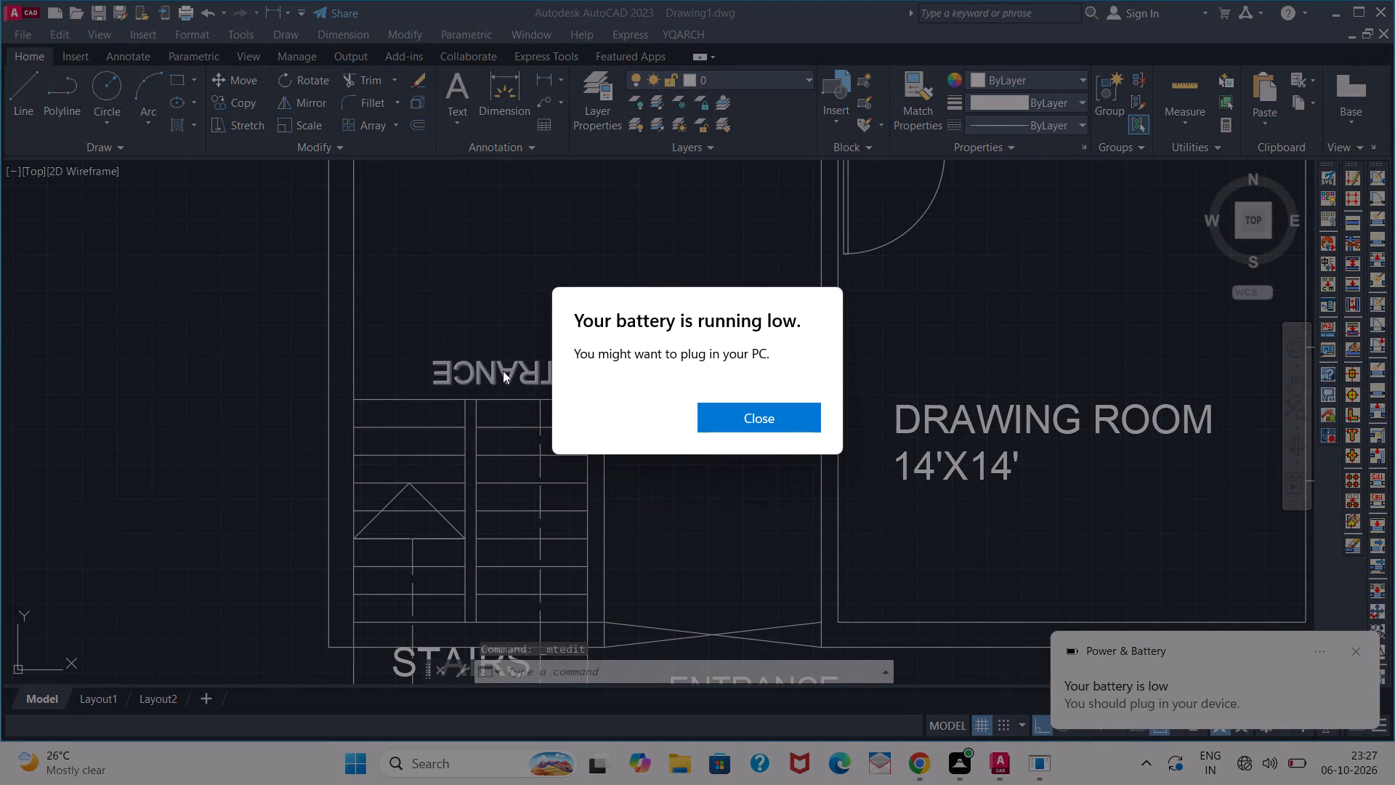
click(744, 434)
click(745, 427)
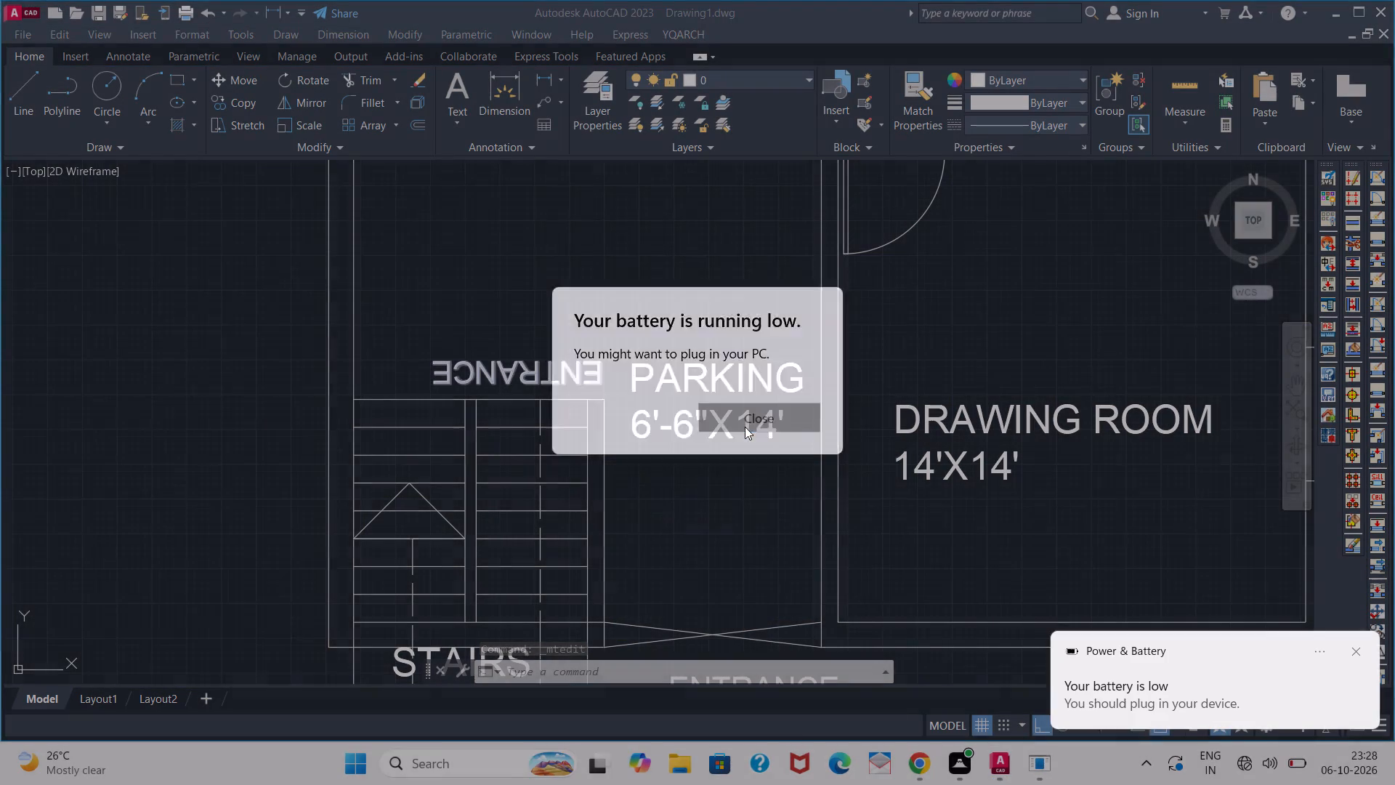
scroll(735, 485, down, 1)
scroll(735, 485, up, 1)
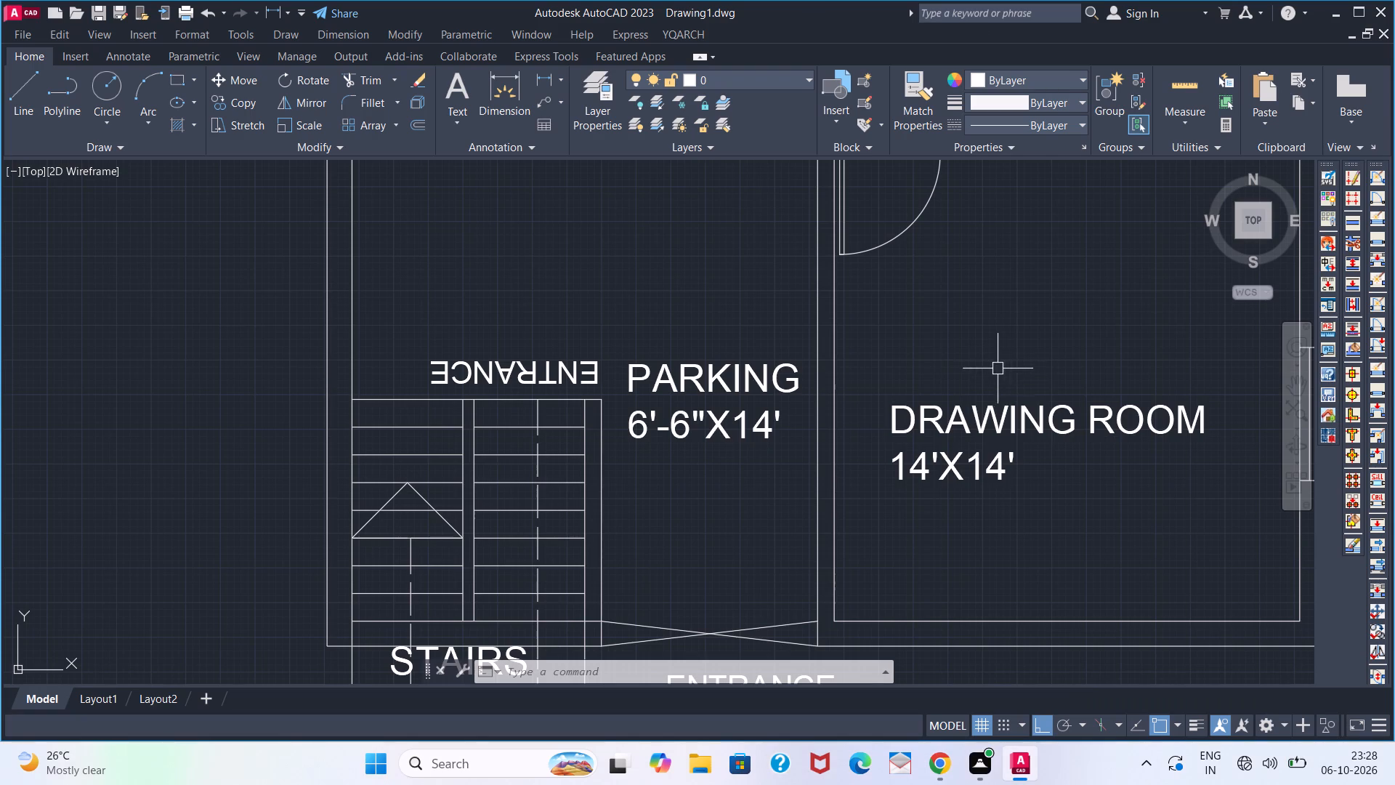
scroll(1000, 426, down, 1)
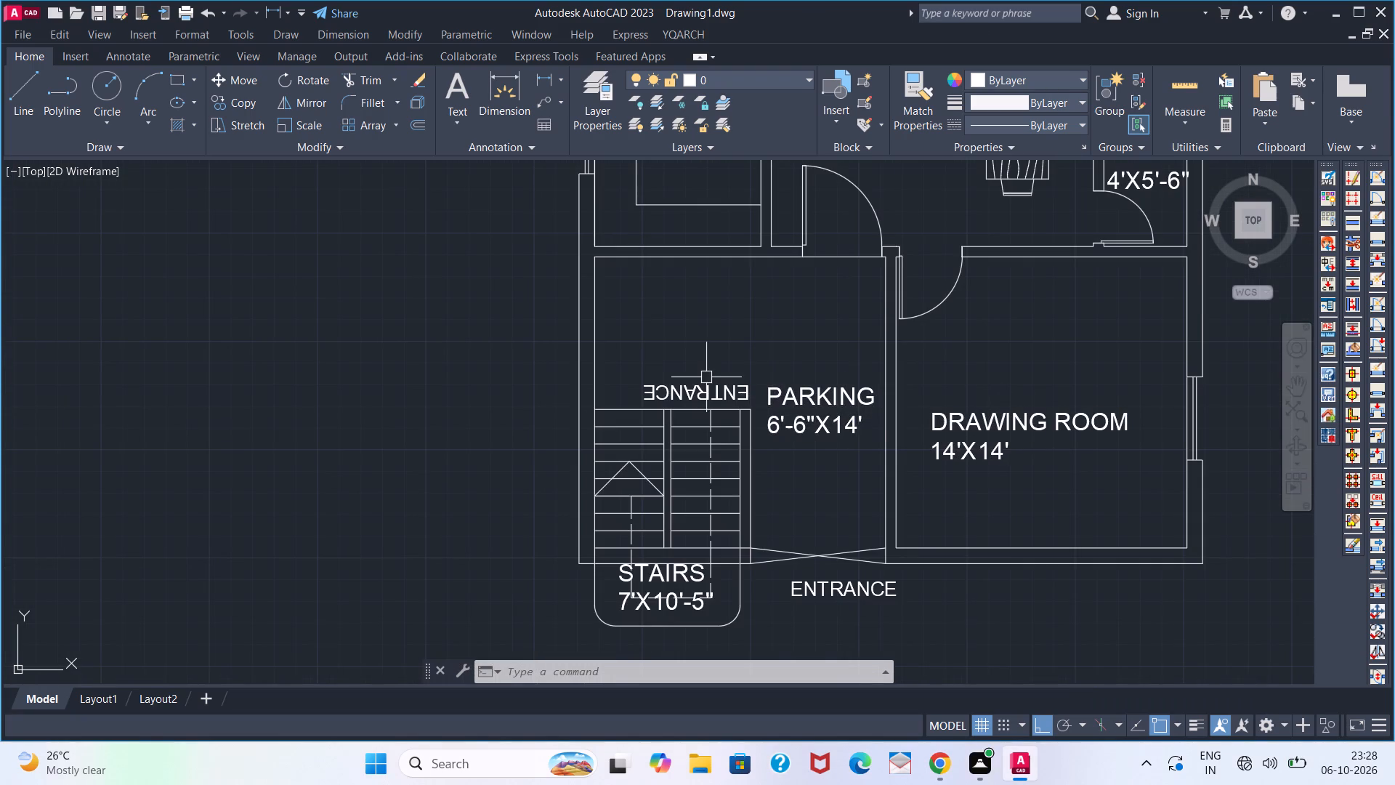
Replace the text of the rotated ENTRANCE label above the staircase with UP.
scroll(705, 387, up, 1)
double_click(709, 395)
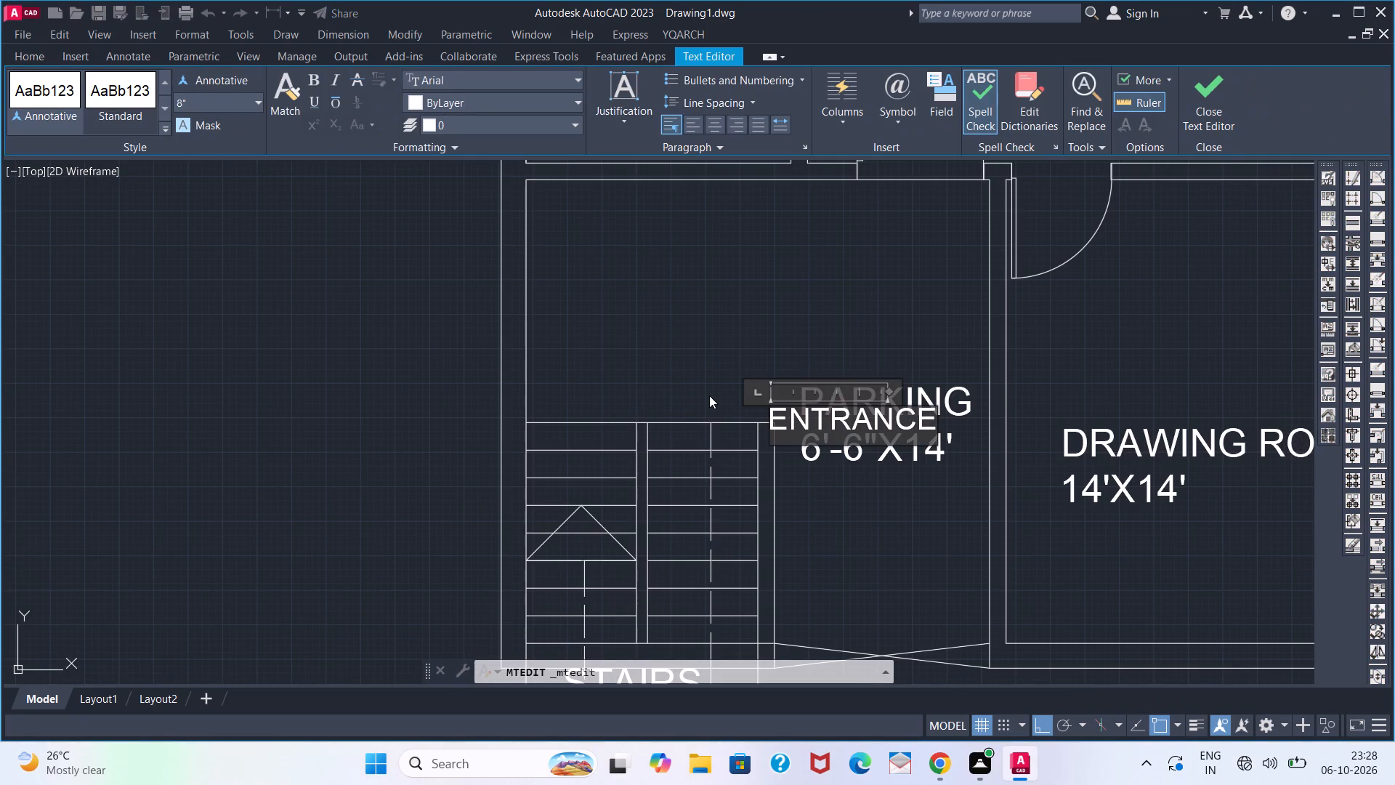
key(Right)
key(Right)
key(Right)
key(BackSpace)
key(BackSpace)
key(BackSpace)
key(BackSpace)
key(BackSpace)
key(BackSpace)
key(BackSpace)
key(BackSpace)
key(BackSpace)
key(BackSpace)
key(BackSpace)
key(BackSpace)
key(BackSpace)
key(BackSpace)
key(BackSpace)
key(BackSpace)
key(BackSpace)
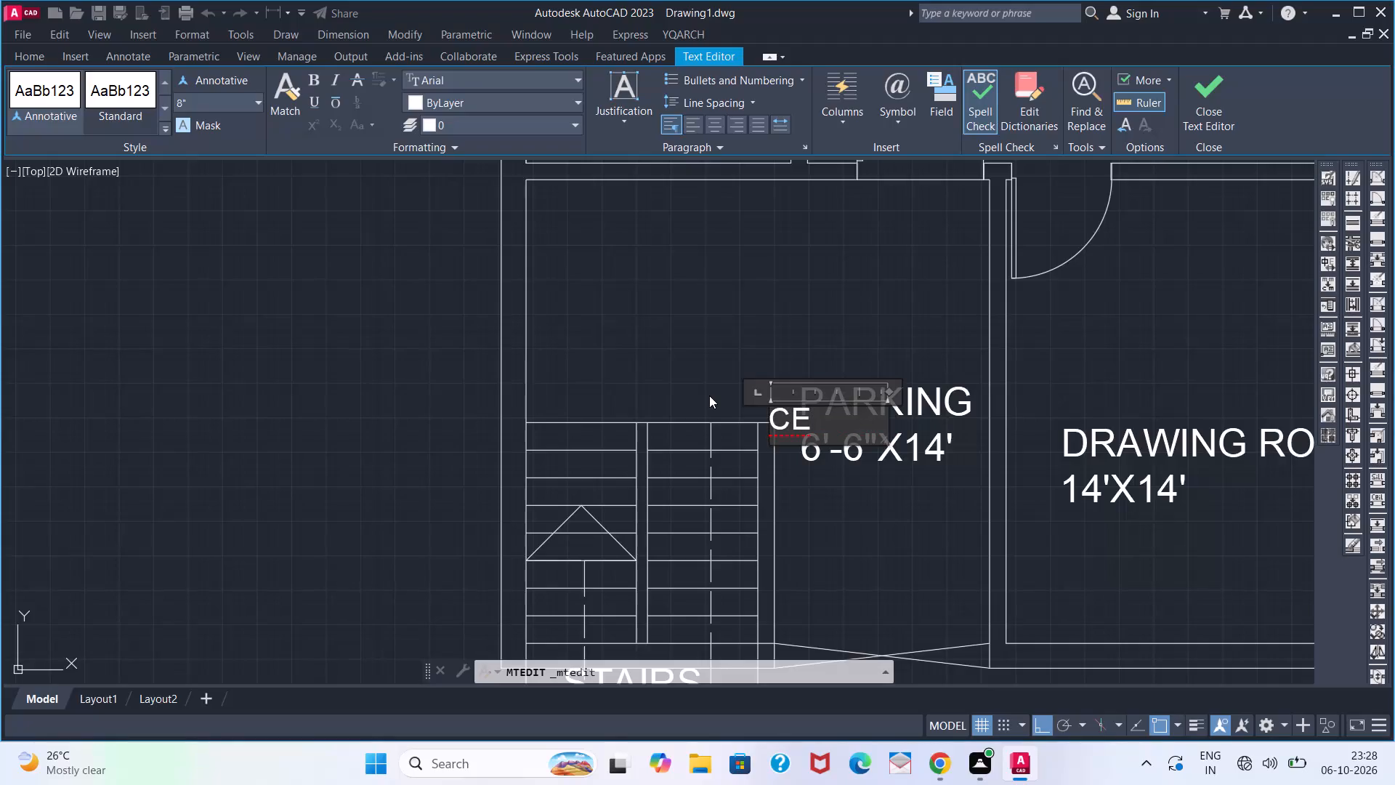
key(Right)
key(Right)
key(BackSpace)
key(BackSpace)
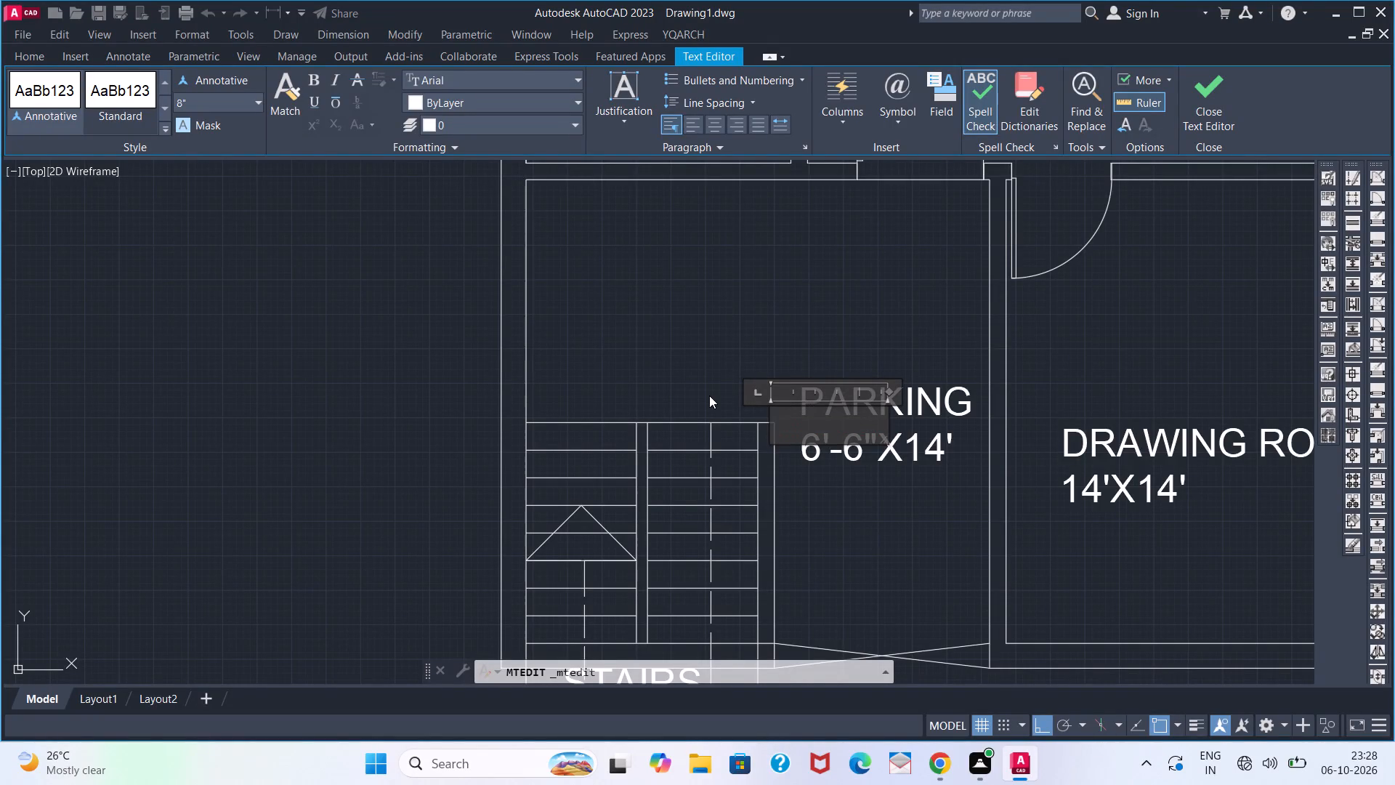
text(UP)
click(708, 390)
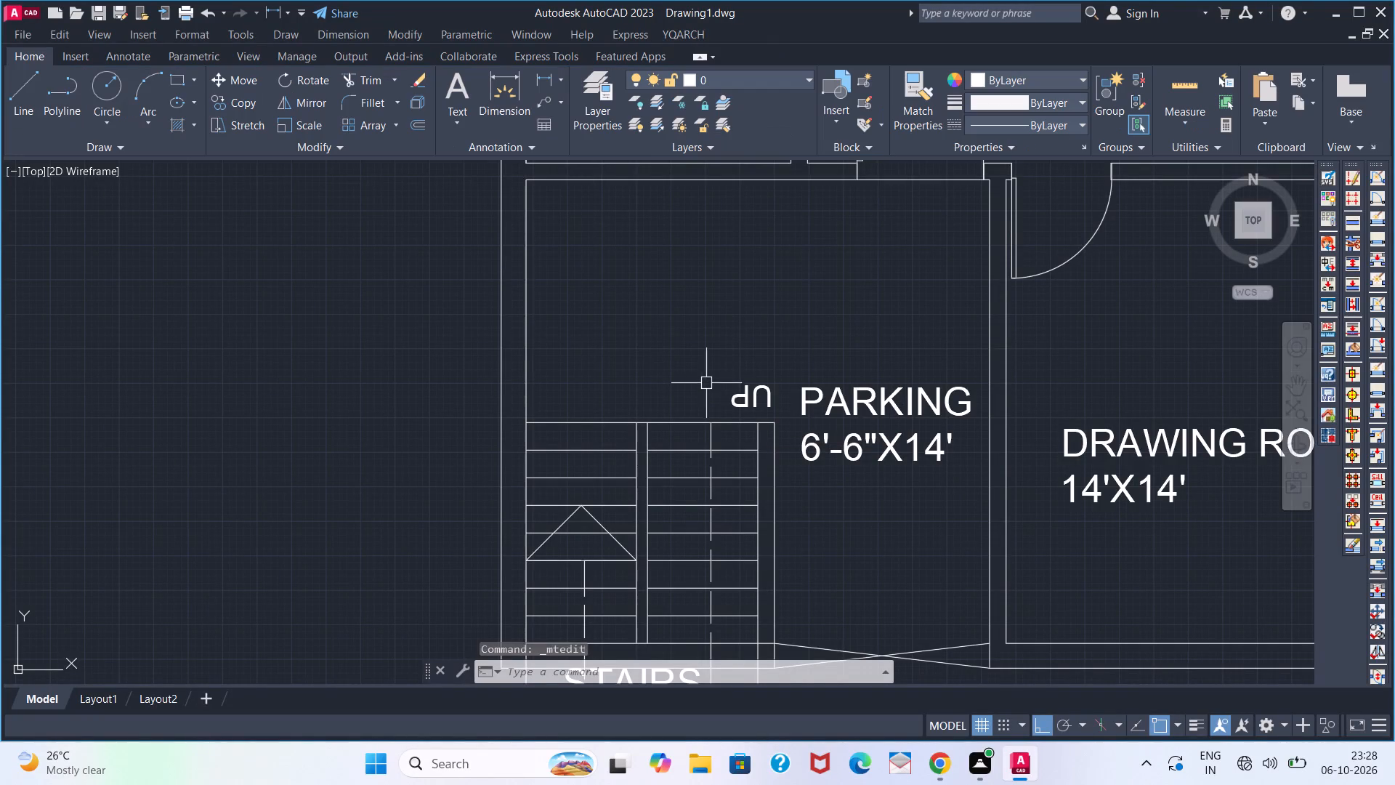
Move the UP label about 1'-6" horizontally, away from the PARKING label, to sit above the stair flight.
click(734, 395)
click(763, 410)
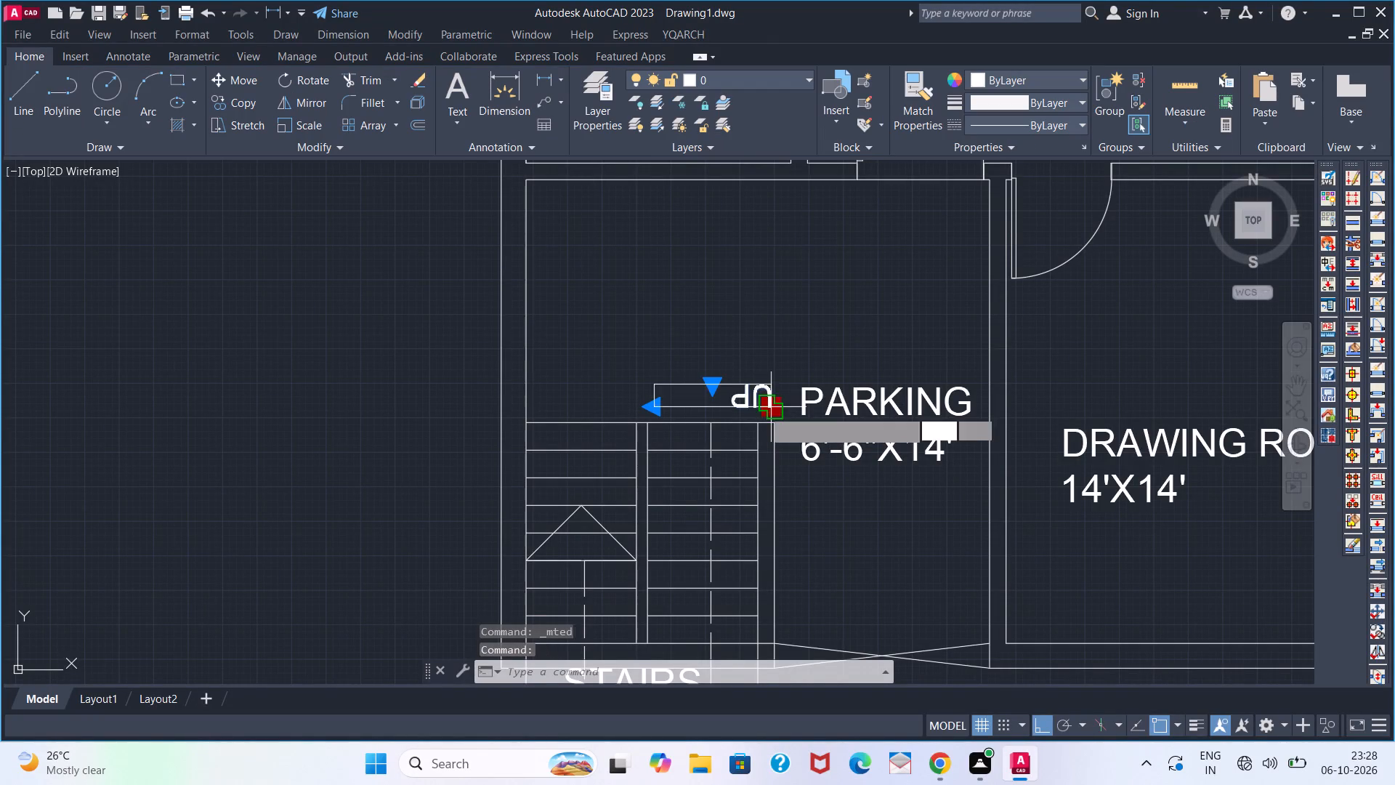
click(730, 403)
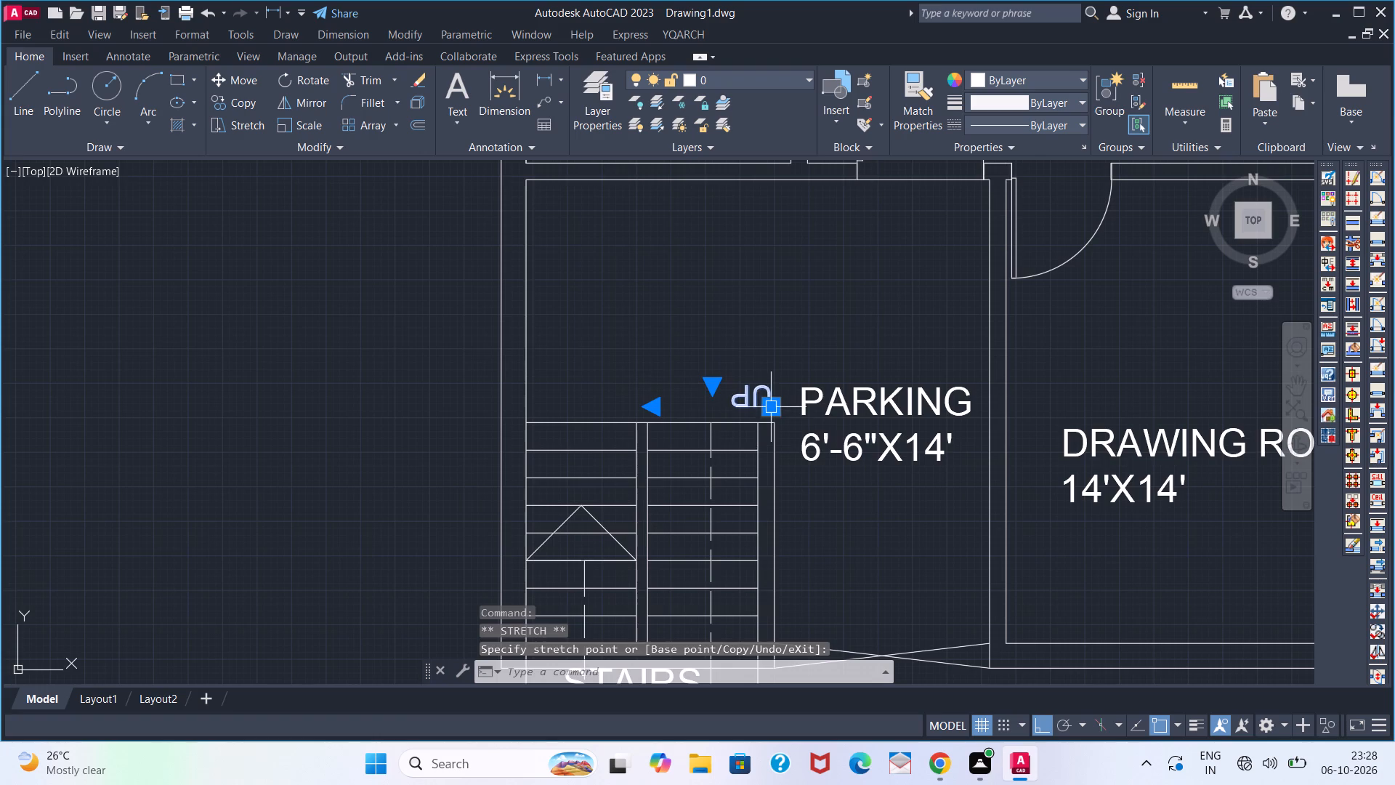
click(764, 412)
scroll(723, 409, up, 4)
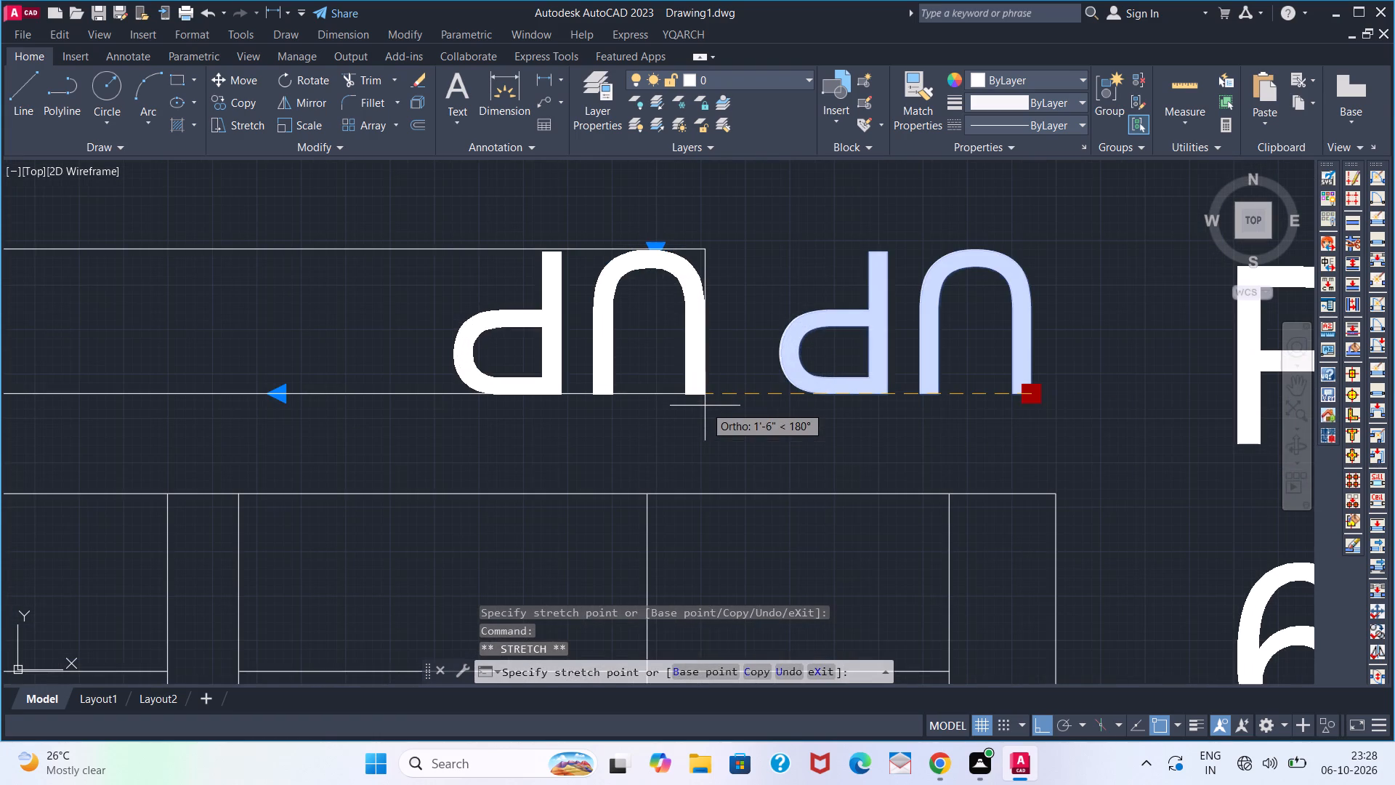
click(703, 406)
key(Escape)
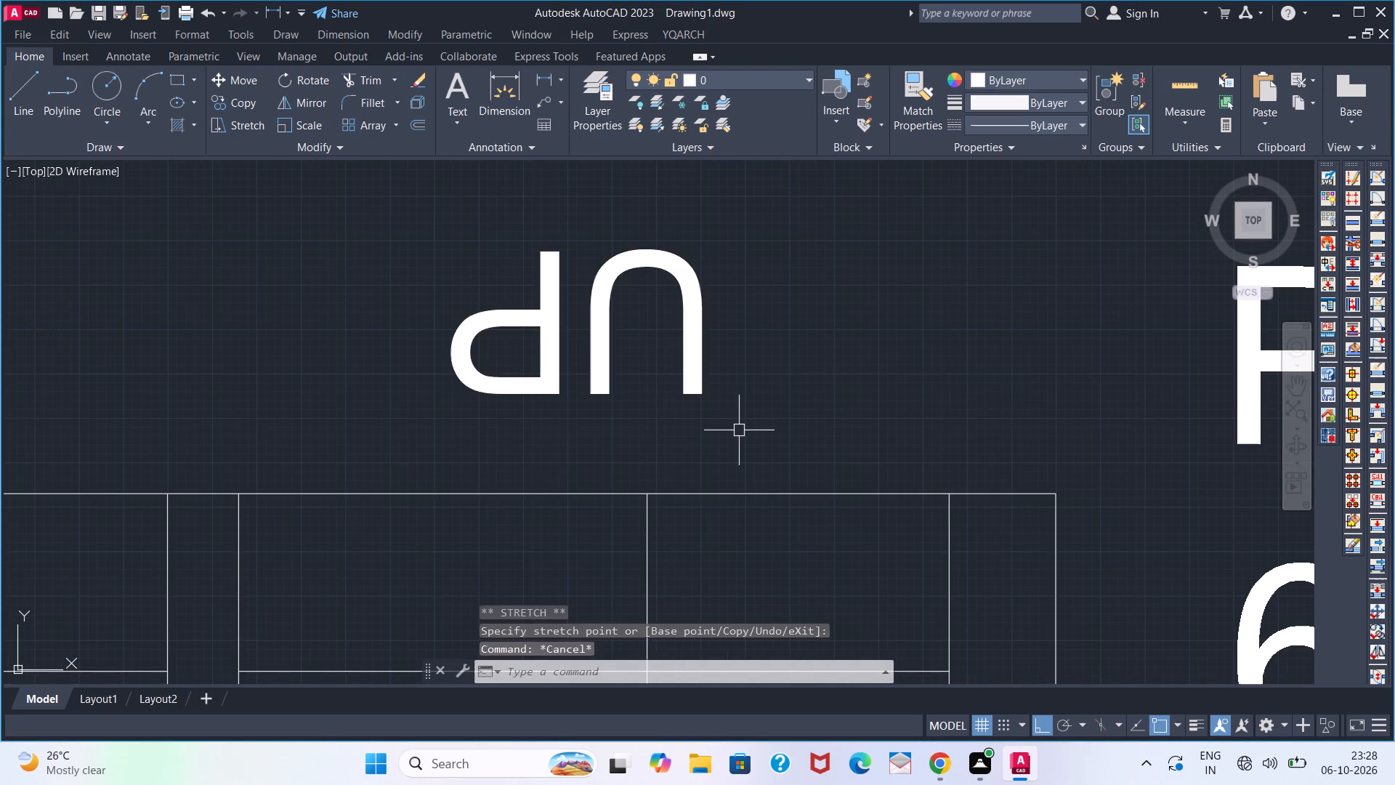
Start a hatch in colour 0,0,0 and fill the connected walls around the washrooms and bedrooms of the original plan.
scroll(739, 430, down, 6)
middle_drag(783, 375, 595, 486)
middle_click(595, 486)
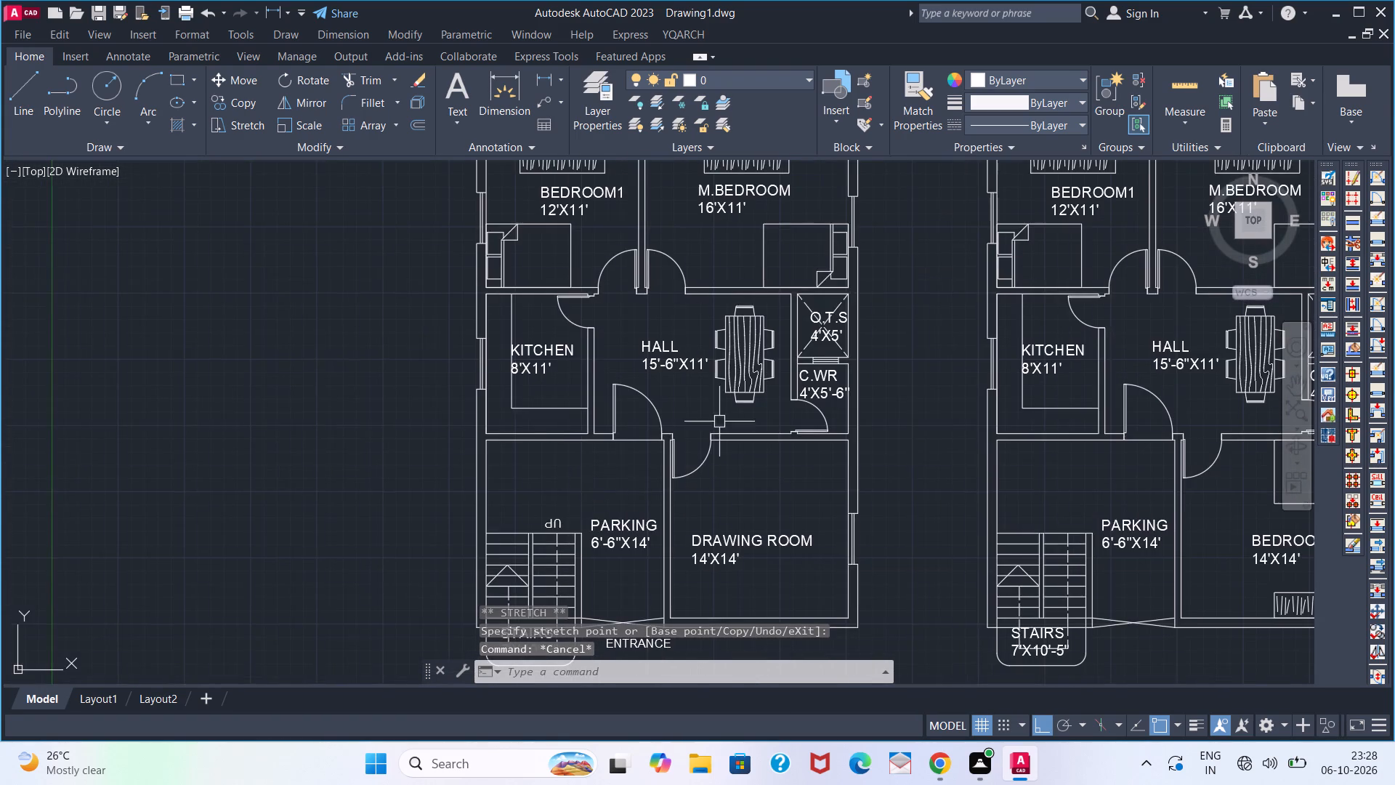
scroll(717, 428, down, 2)
middle_drag(844, 425, 601, 476)
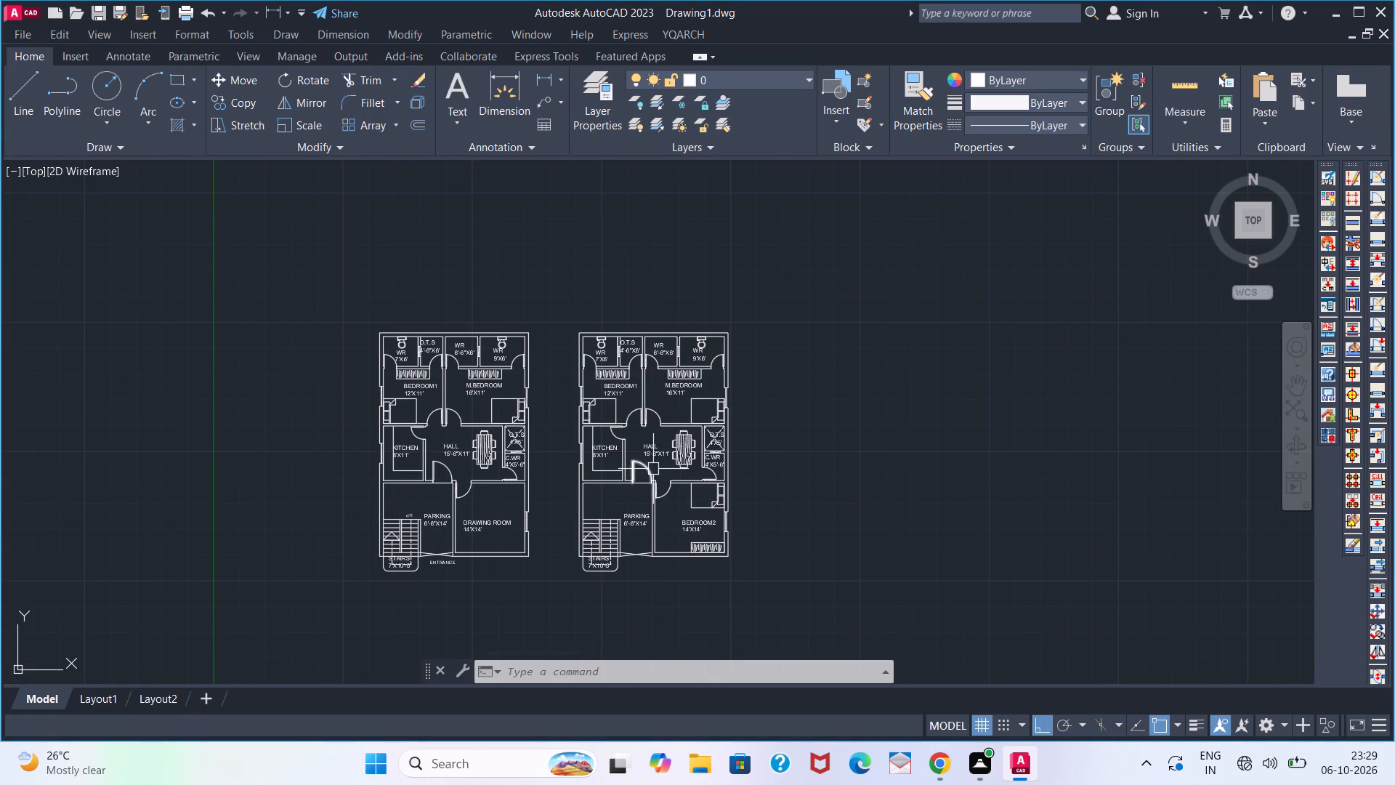
scroll(645, 471, up, 1)
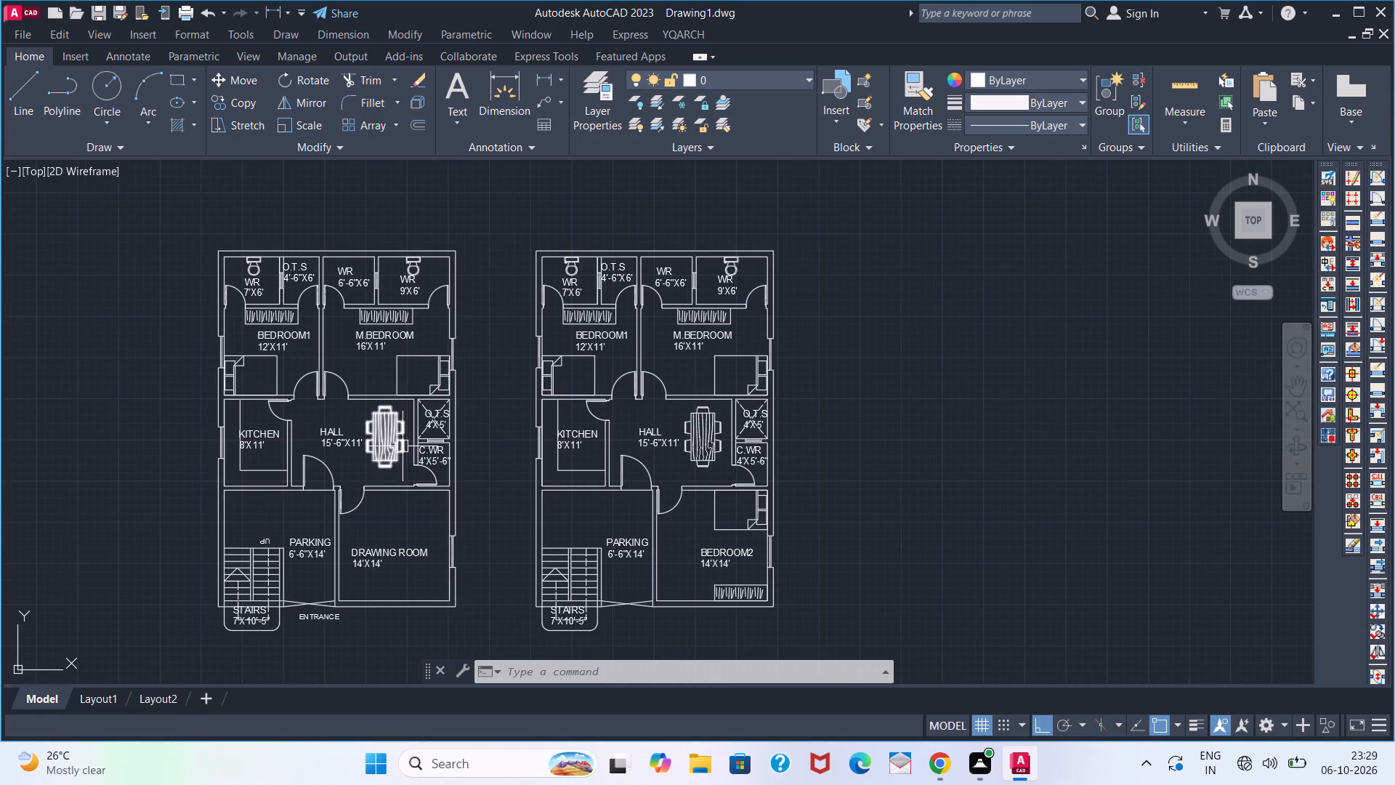
scroll(465, 382, down, 1)
middle_drag(502, 403, 528, 418)
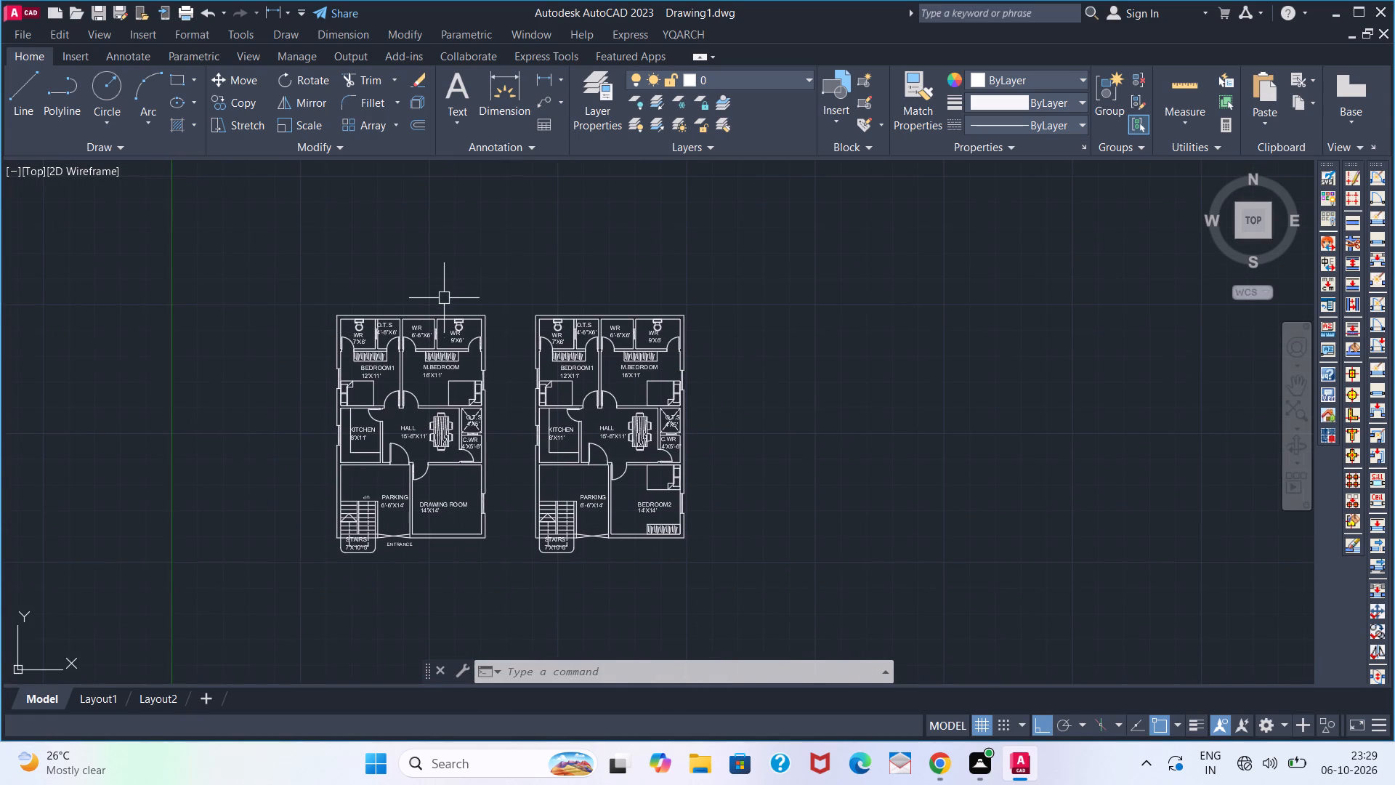
key(h)
key(space)
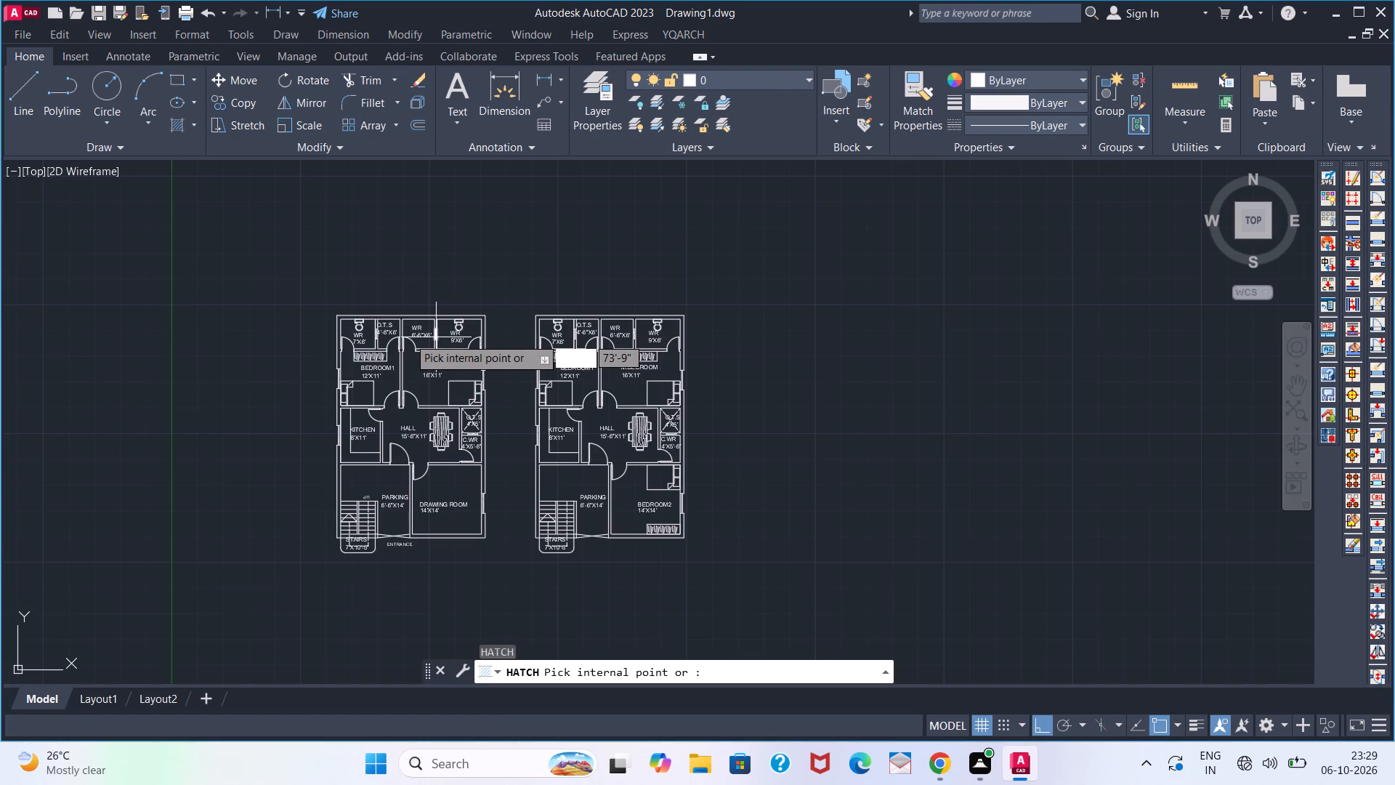
click(472, 104)
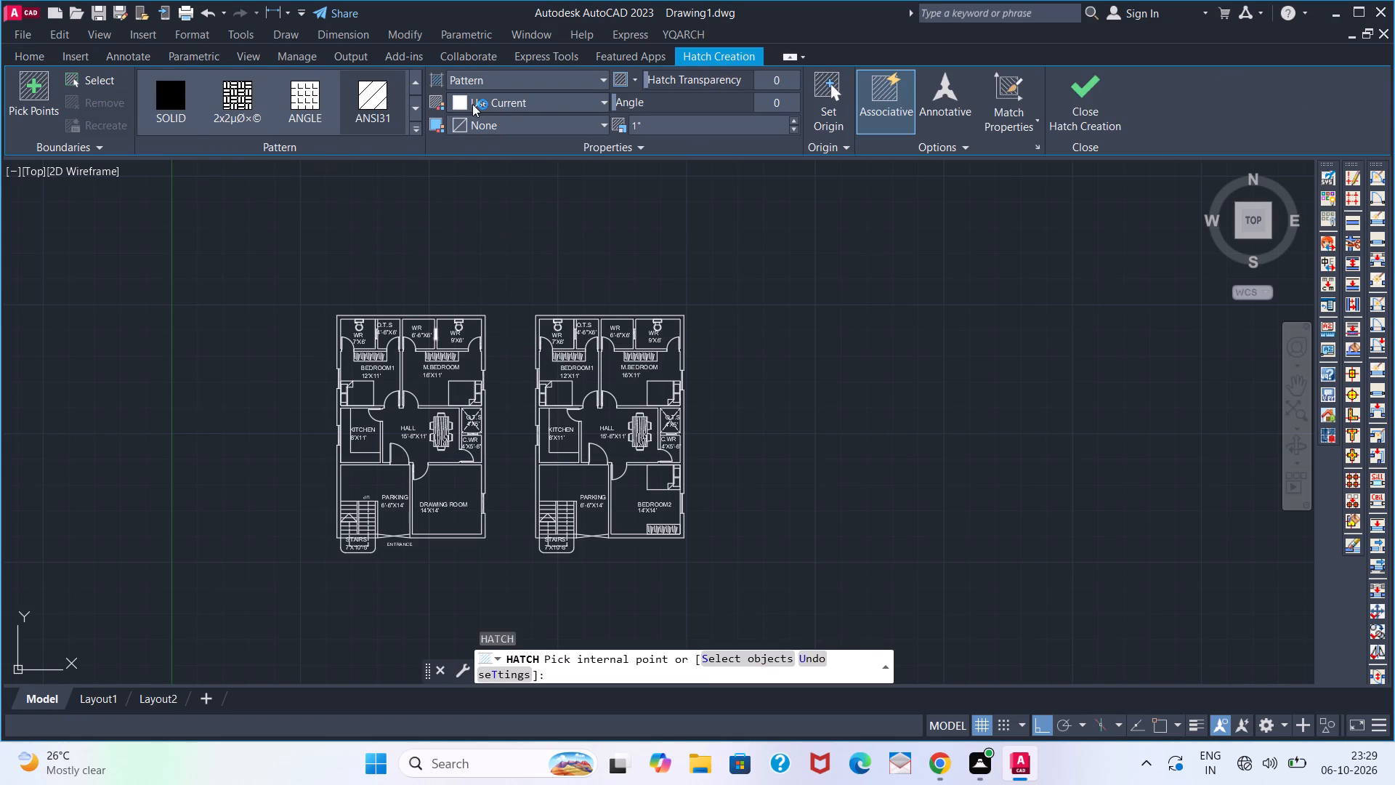
click(458, 182)
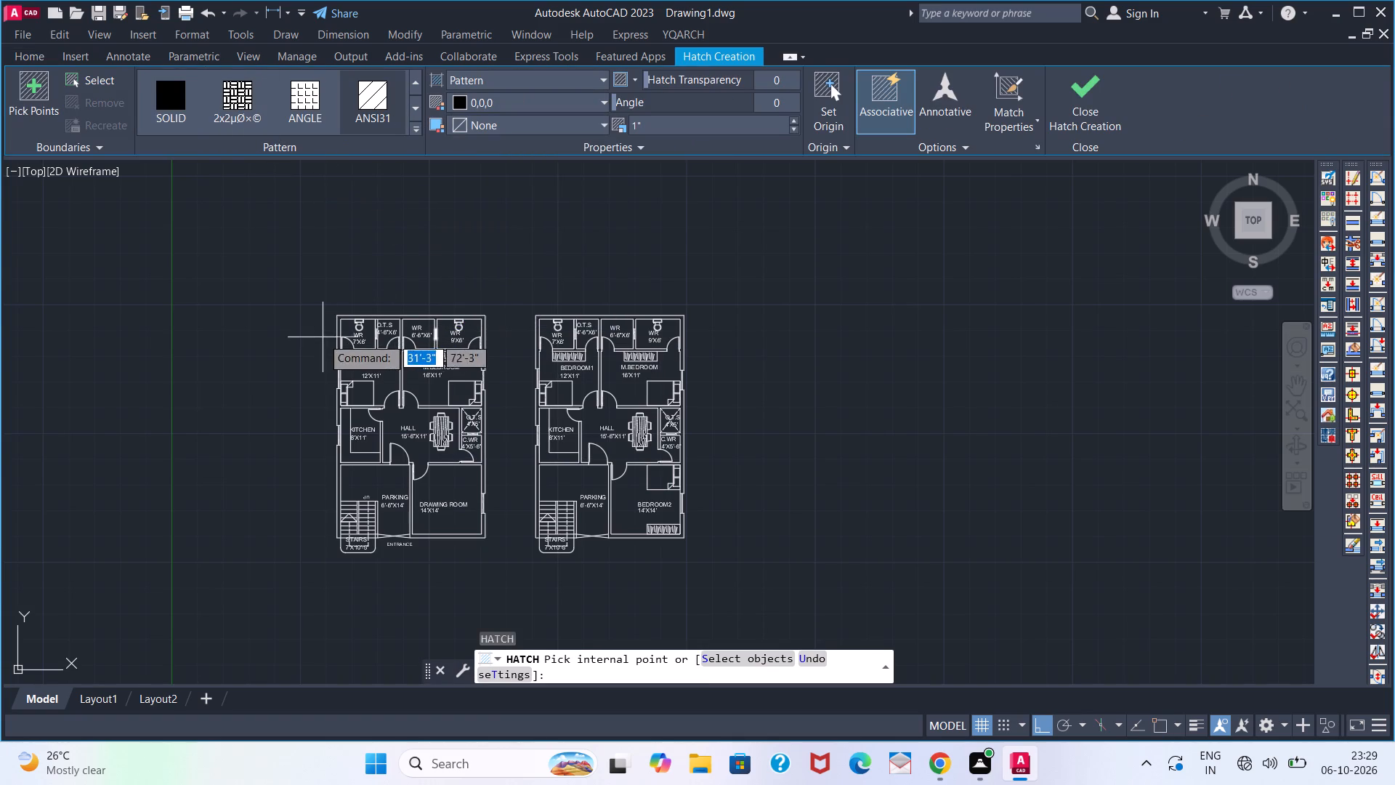
scroll(320, 339, up, 6)
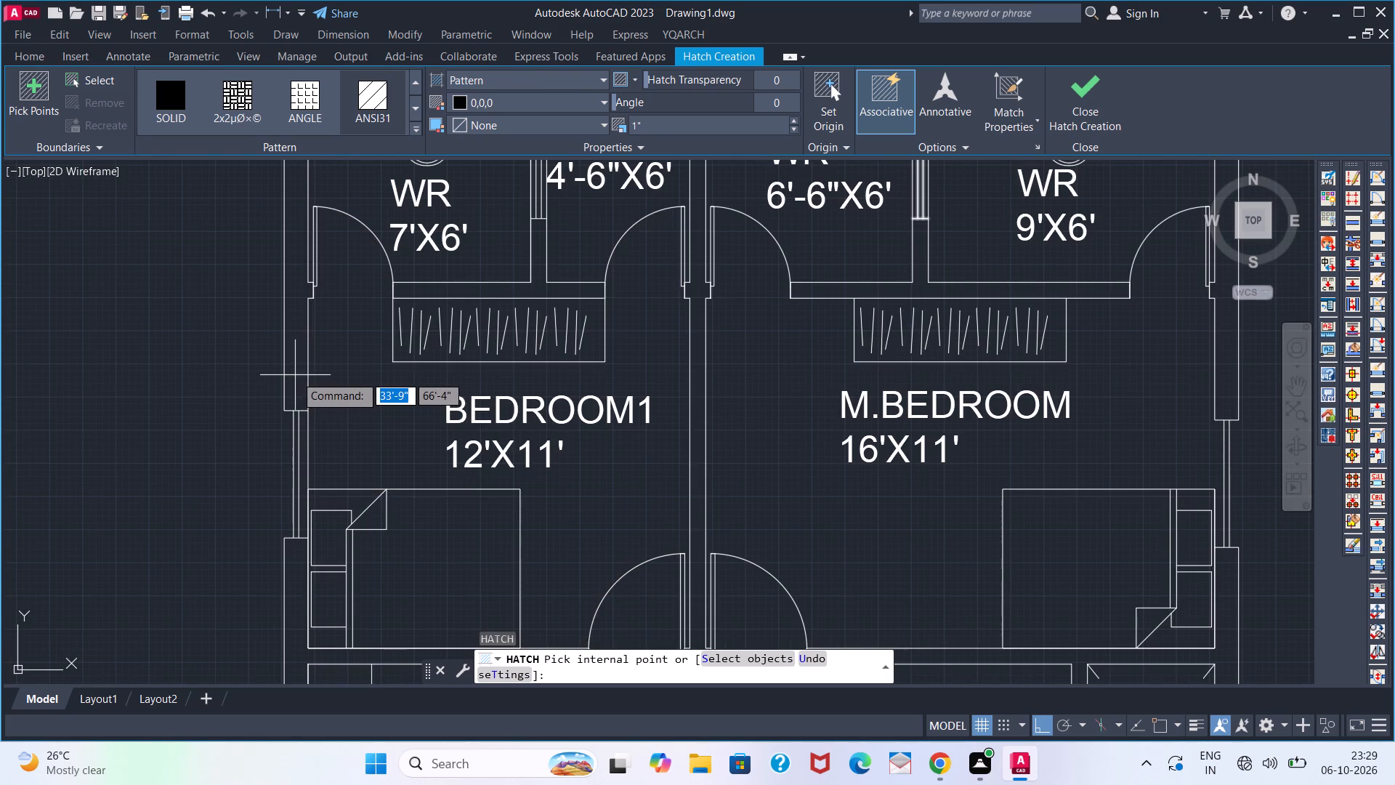
click(295, 375)
Add to the hatch the walls around the hall, O.T.S, C.WR, kitchen and parking, and the parking–drawing room partition.
scroll(531, 356, down, 3)
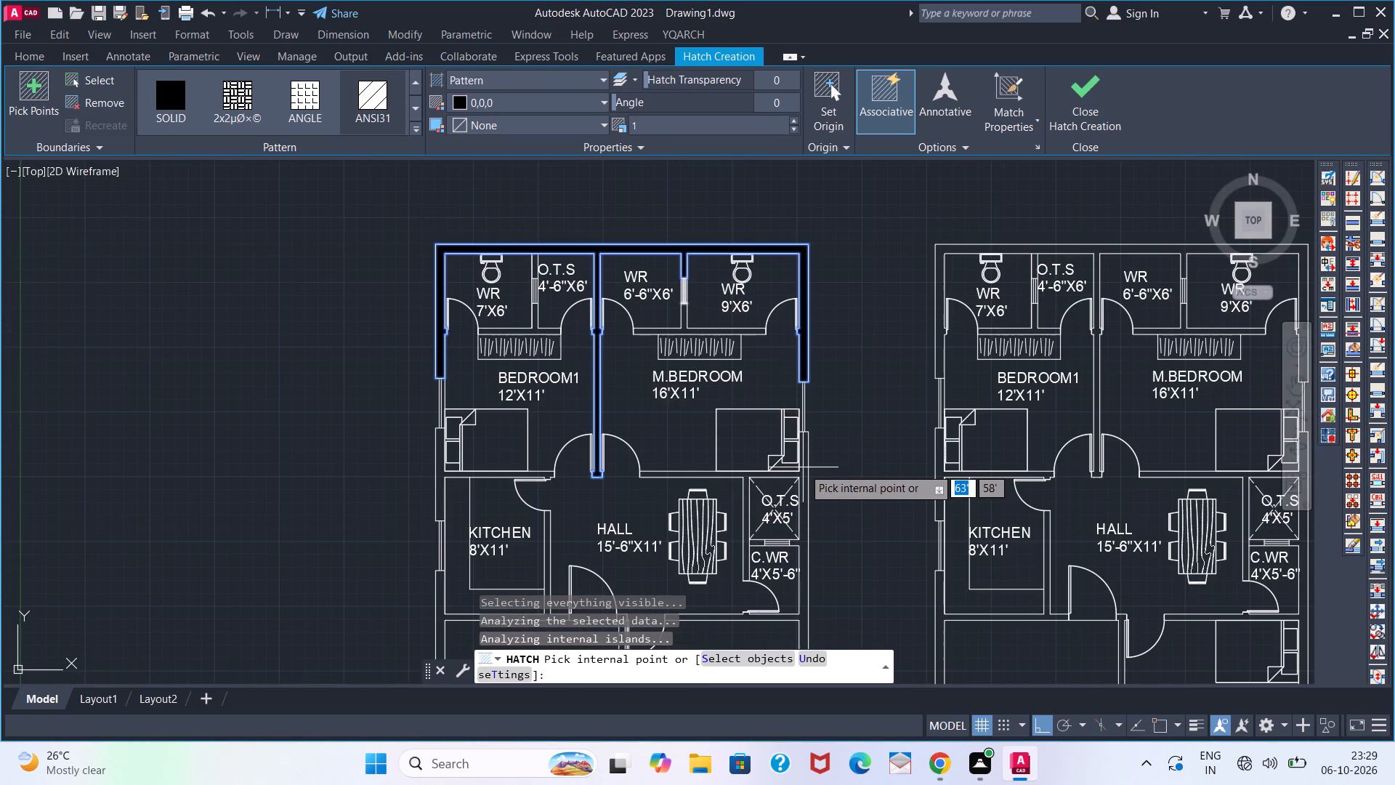
scroll(804, 470, up, 1)
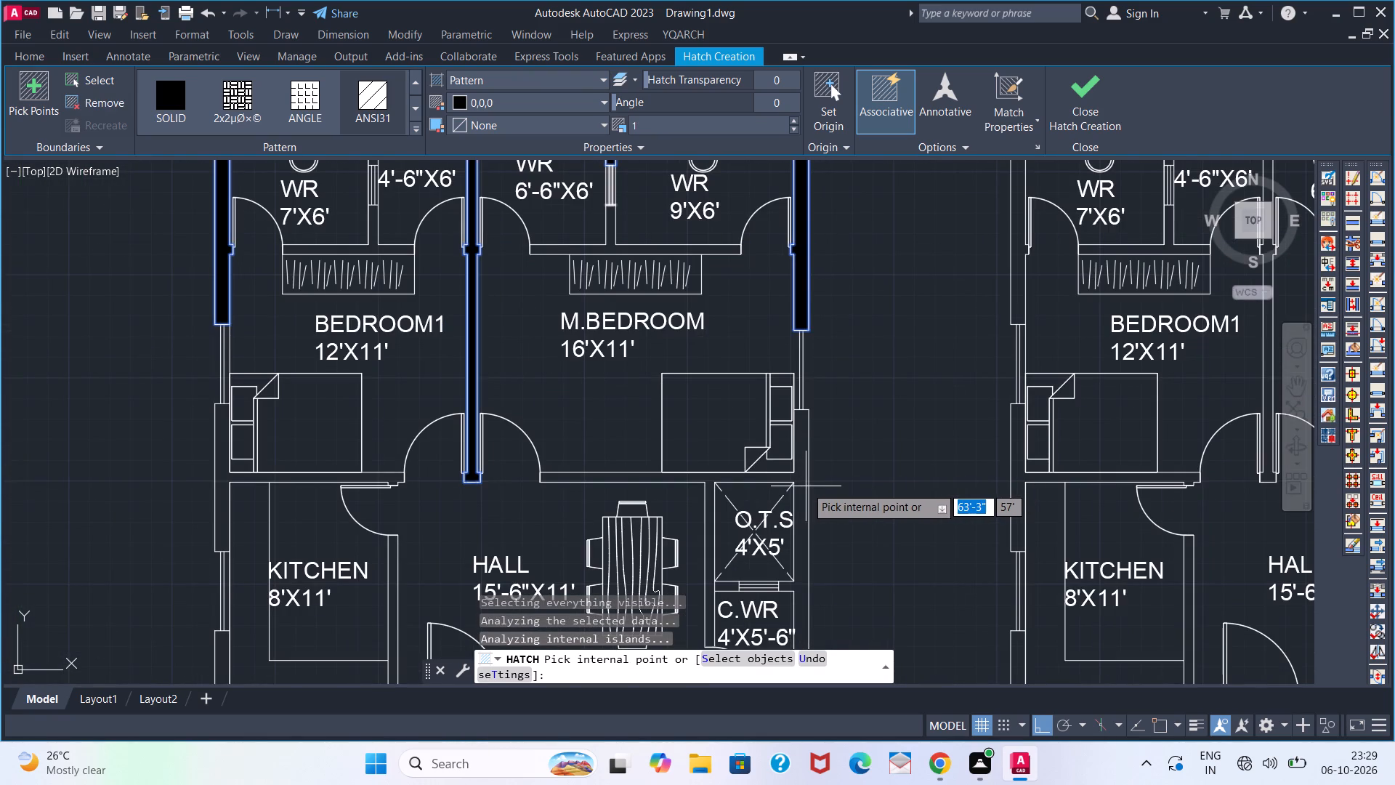
click(798, 478)
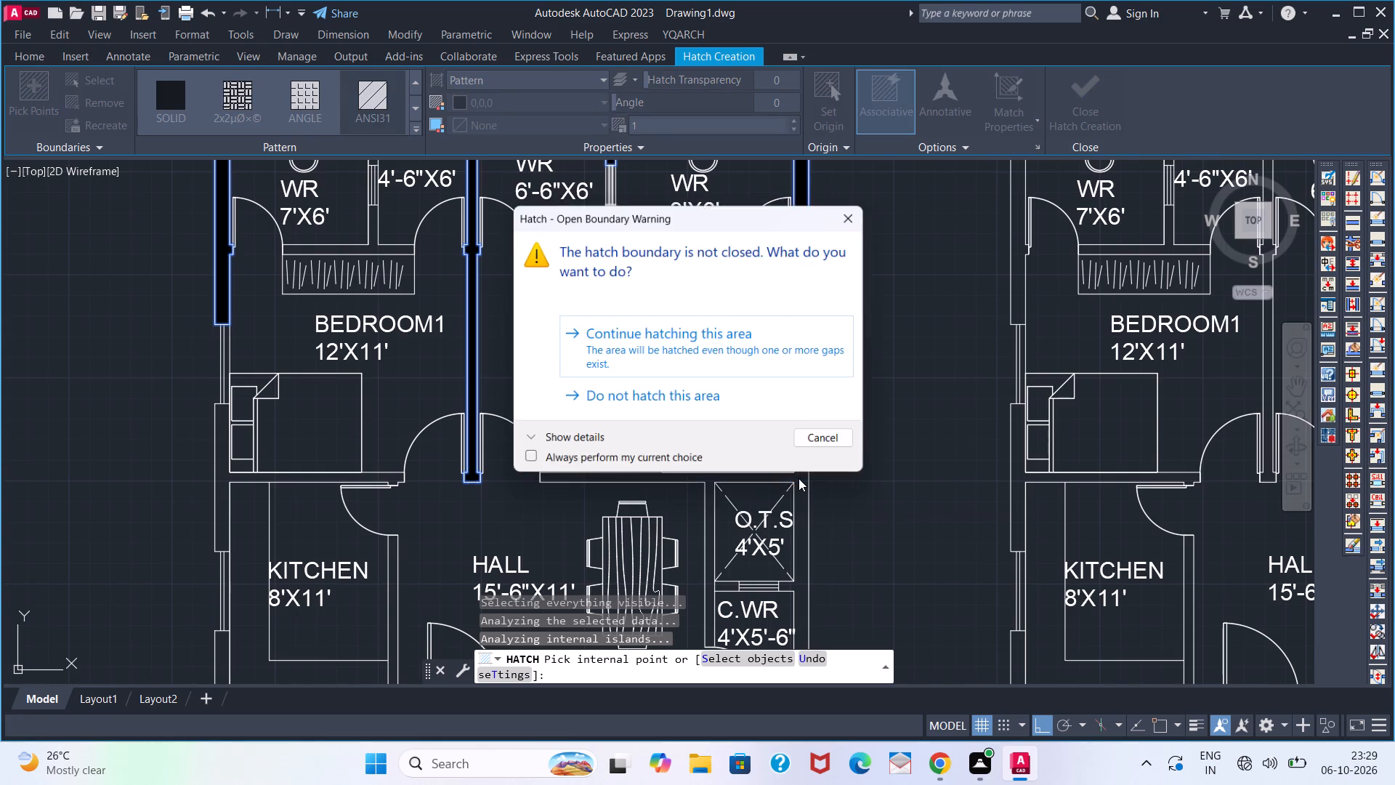
click(793, 357)
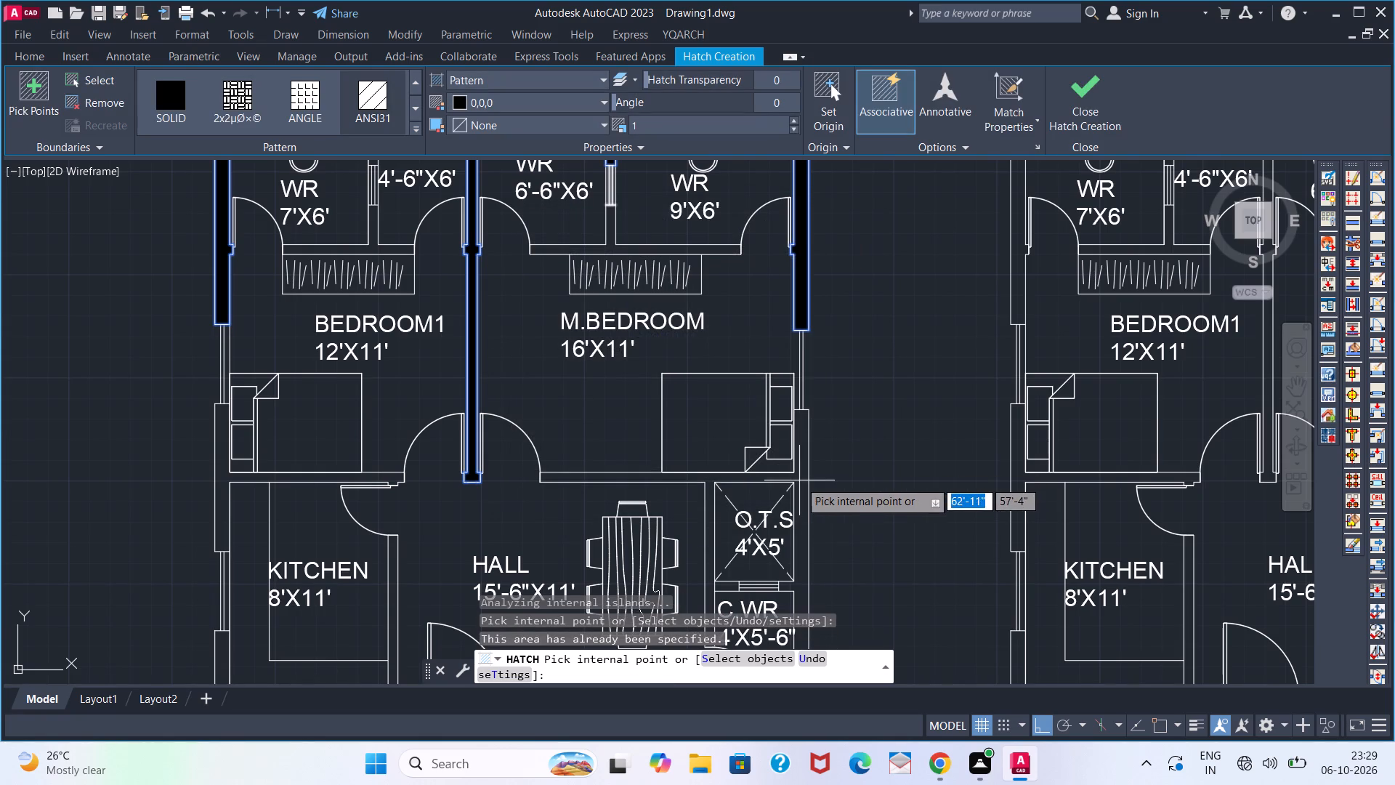
click(578, 477)
scroll(564, 483, down, 3)
middle_drag(522, 506, 522, 504)
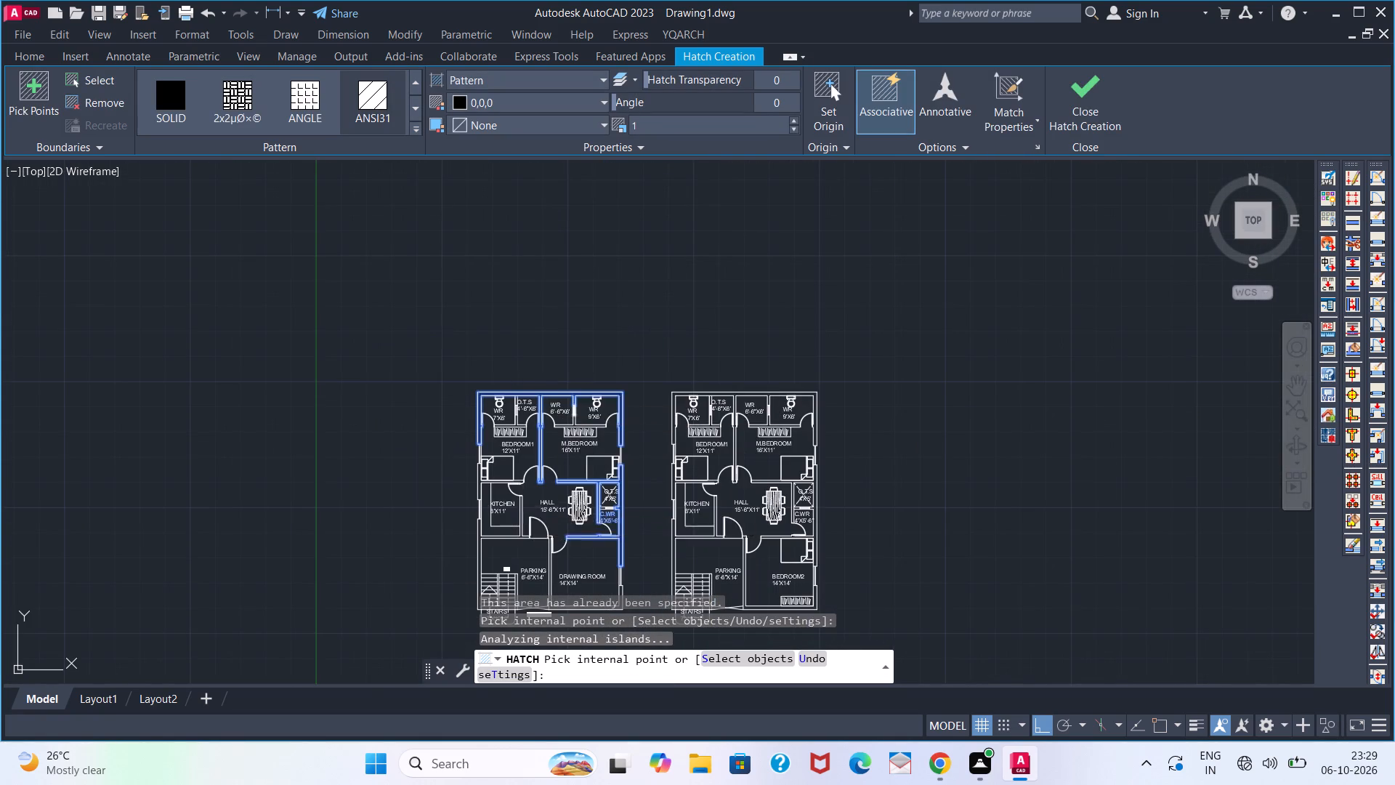
middle_drag(522, 504, 565, 369)
scroll(518, 406, up, 3)
click(520, 388)
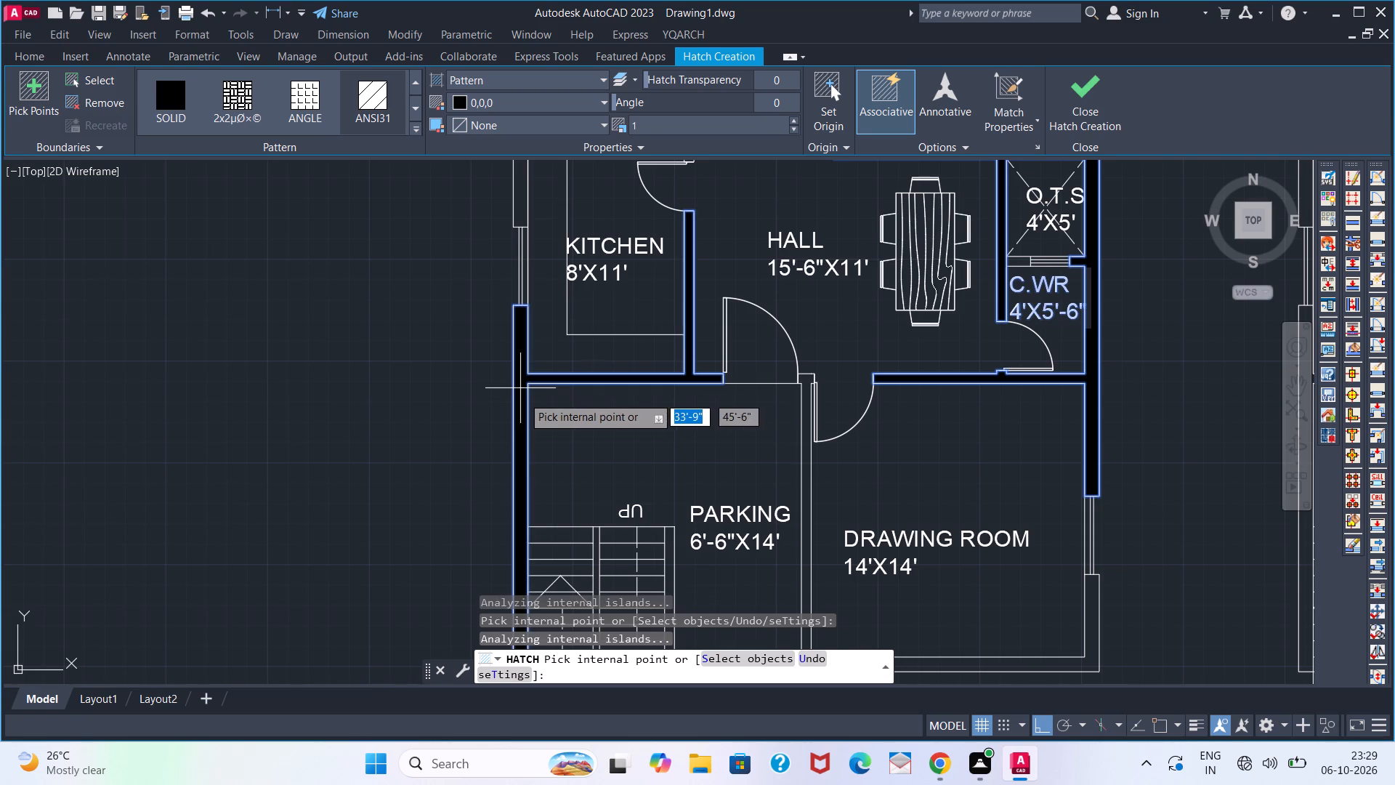
click(807, 464)
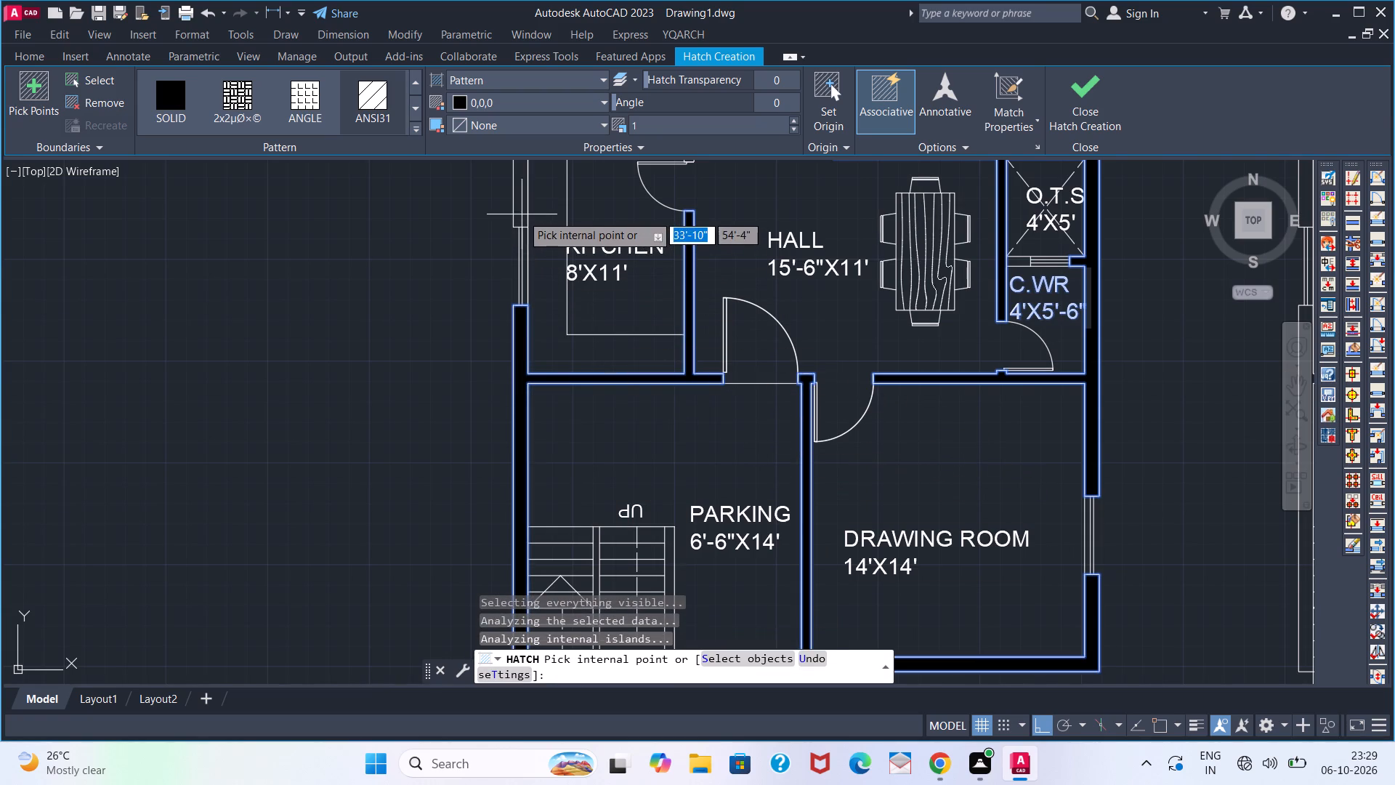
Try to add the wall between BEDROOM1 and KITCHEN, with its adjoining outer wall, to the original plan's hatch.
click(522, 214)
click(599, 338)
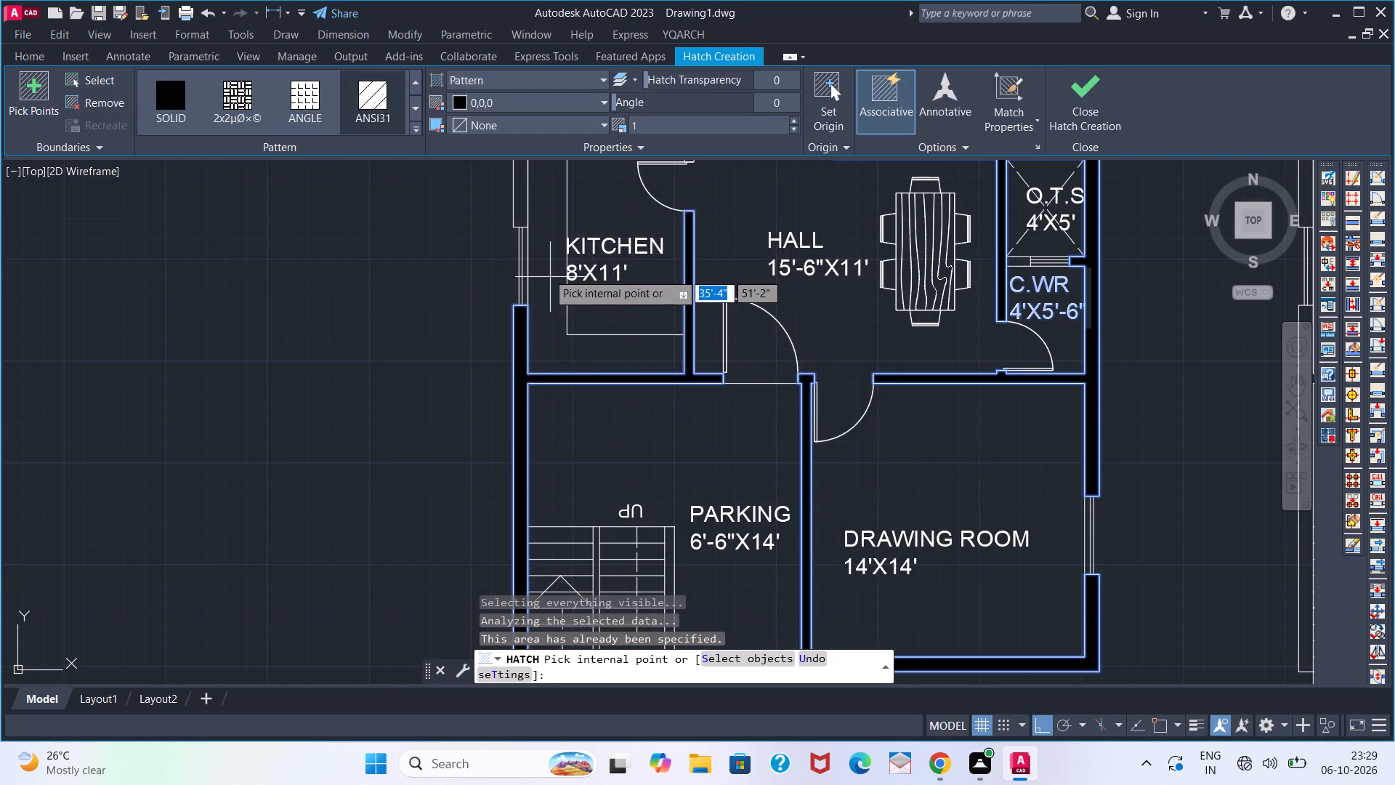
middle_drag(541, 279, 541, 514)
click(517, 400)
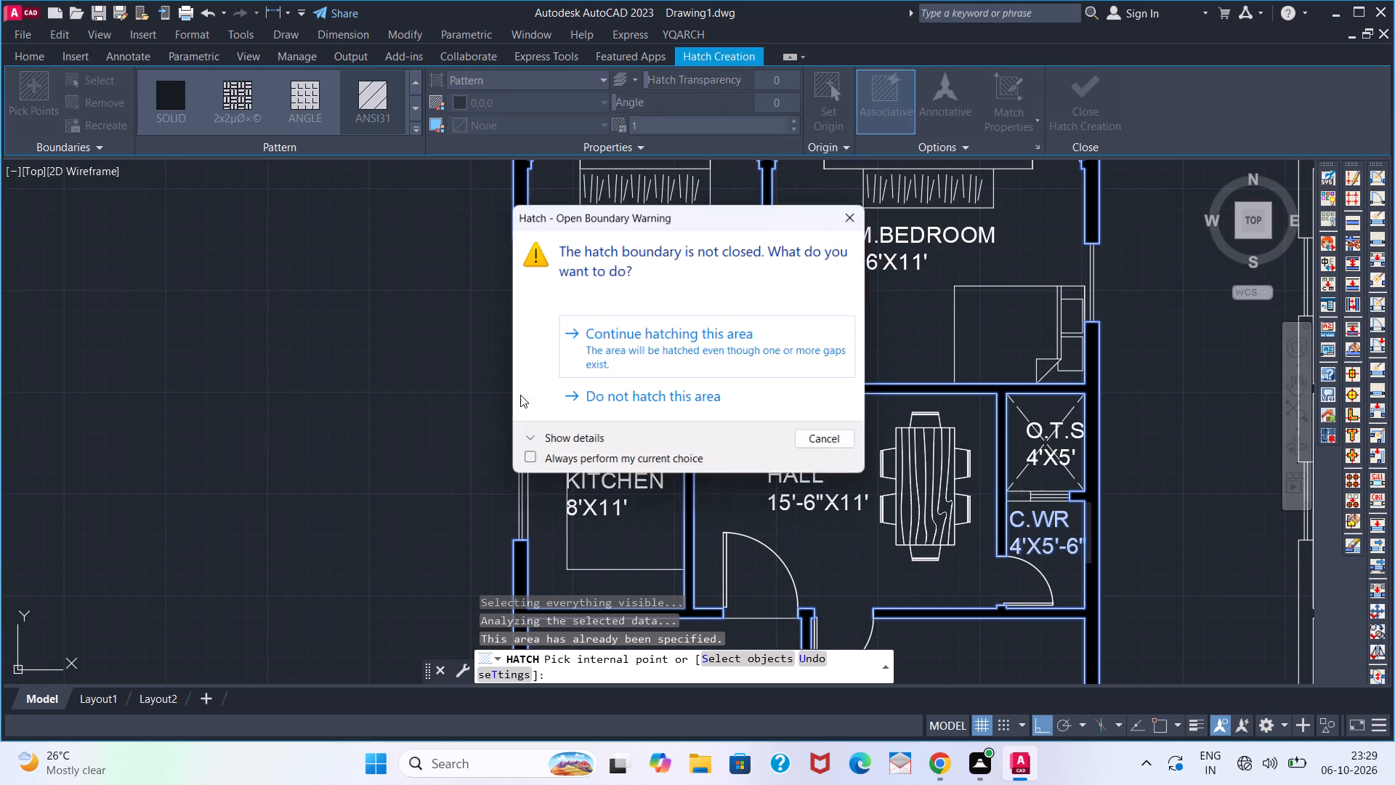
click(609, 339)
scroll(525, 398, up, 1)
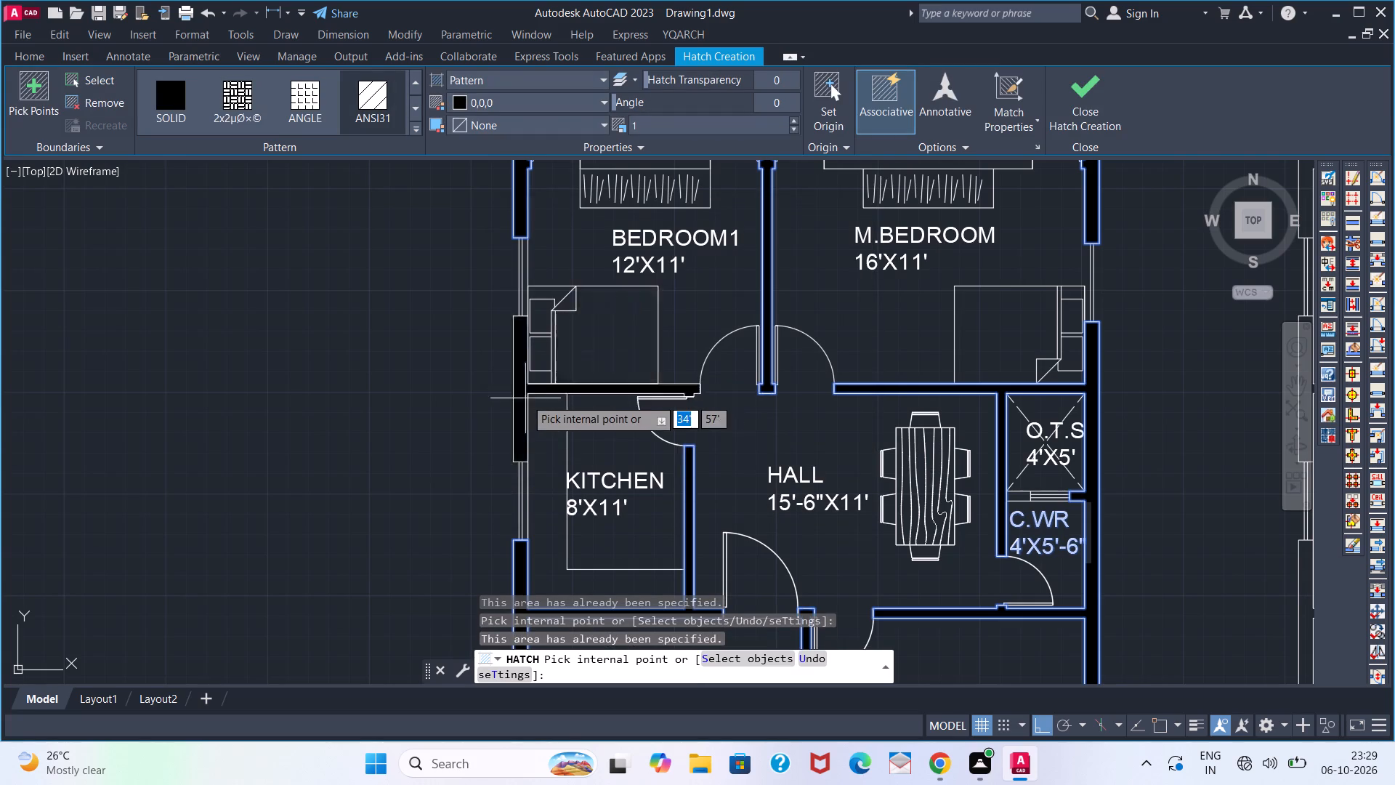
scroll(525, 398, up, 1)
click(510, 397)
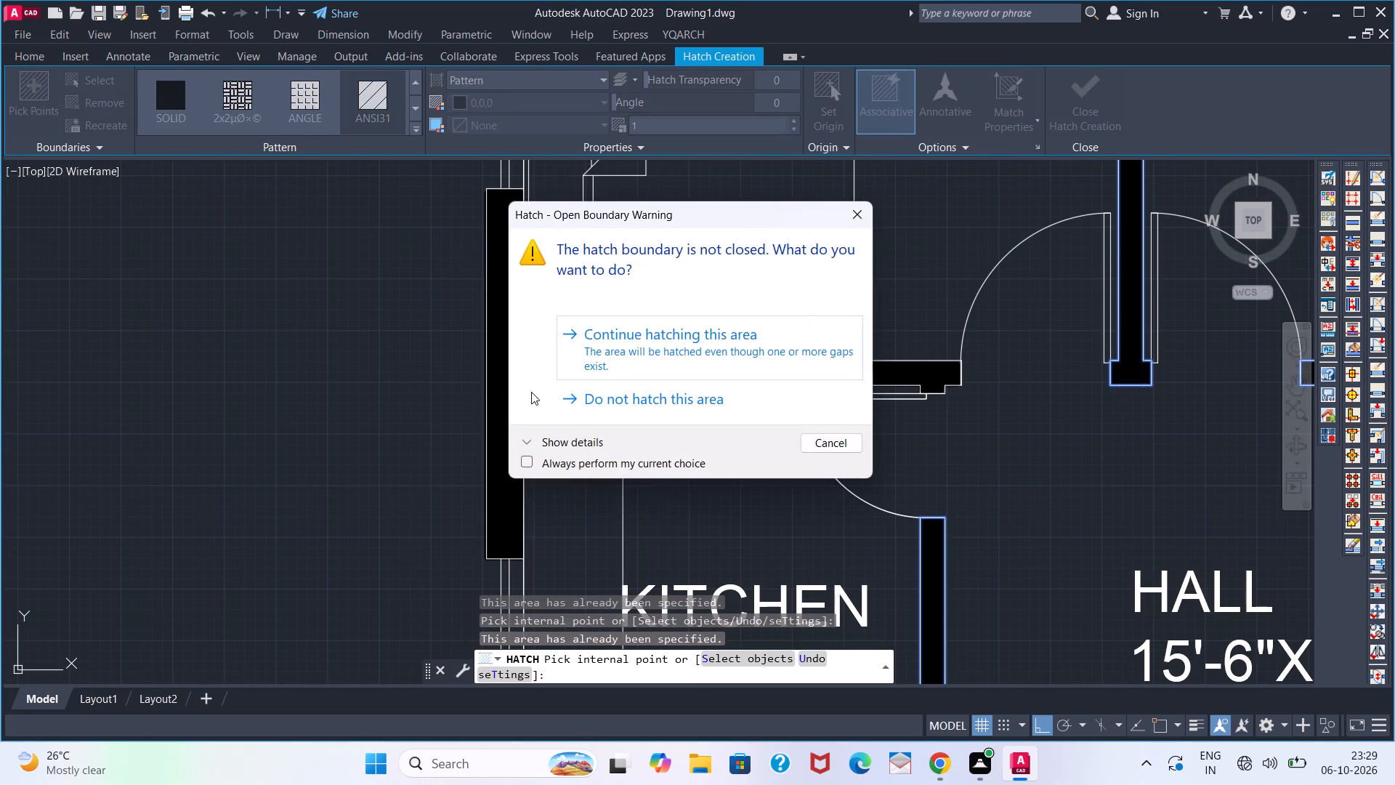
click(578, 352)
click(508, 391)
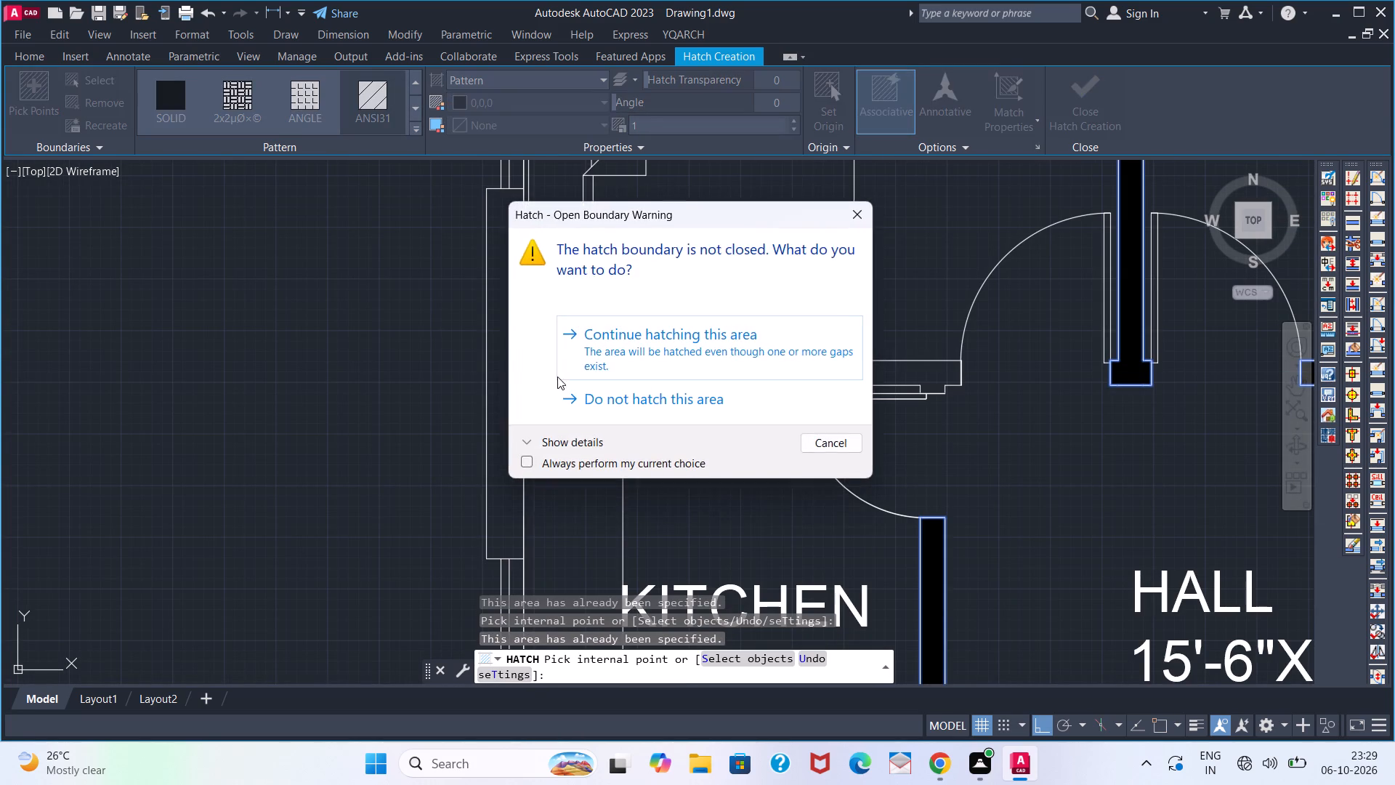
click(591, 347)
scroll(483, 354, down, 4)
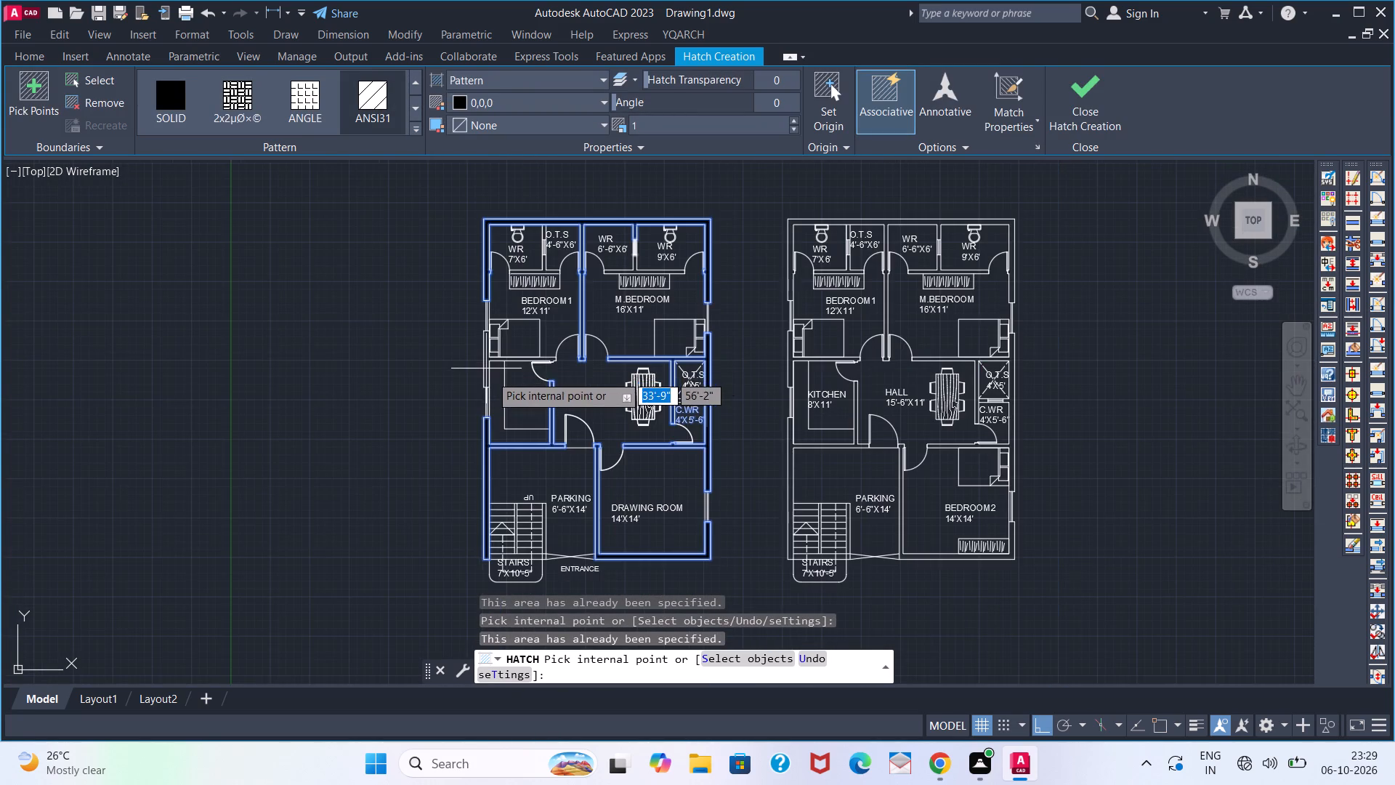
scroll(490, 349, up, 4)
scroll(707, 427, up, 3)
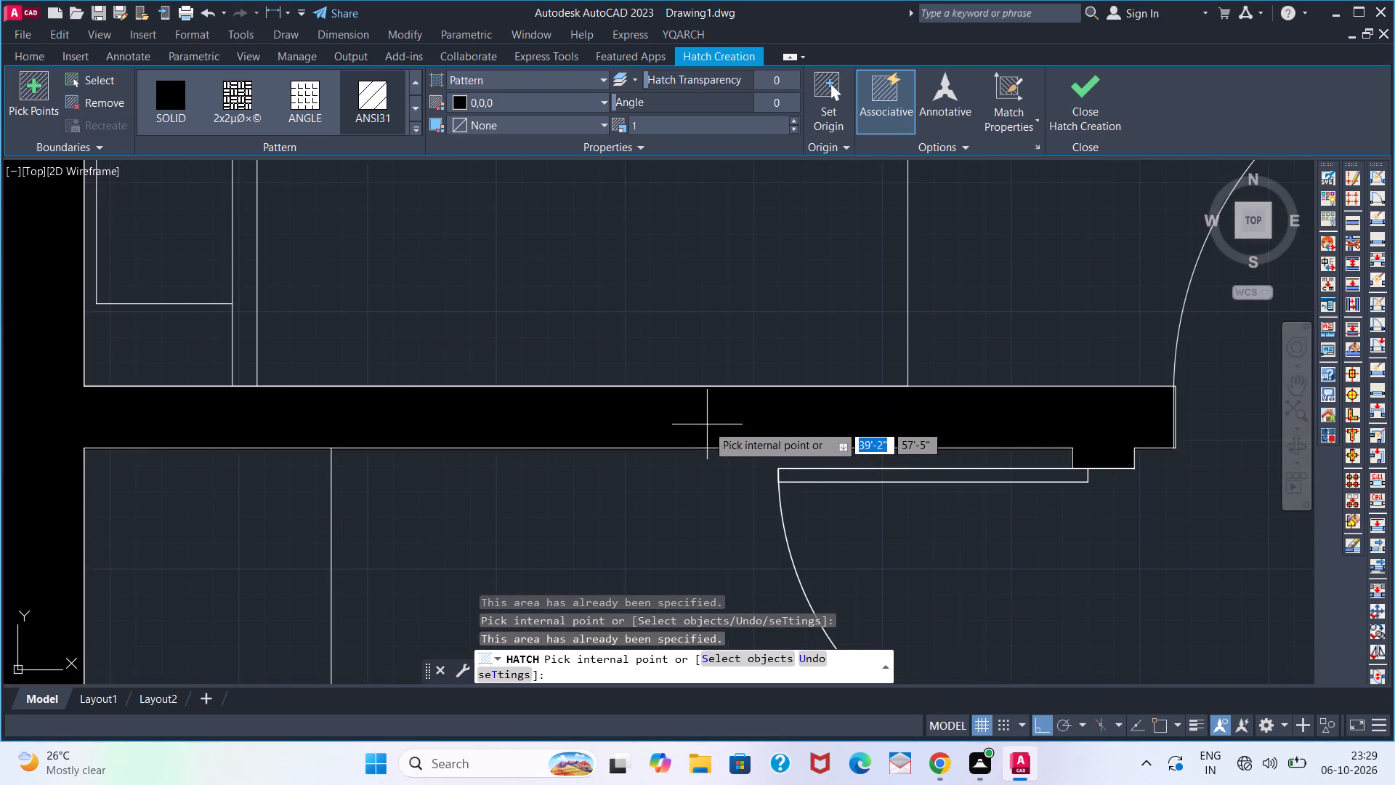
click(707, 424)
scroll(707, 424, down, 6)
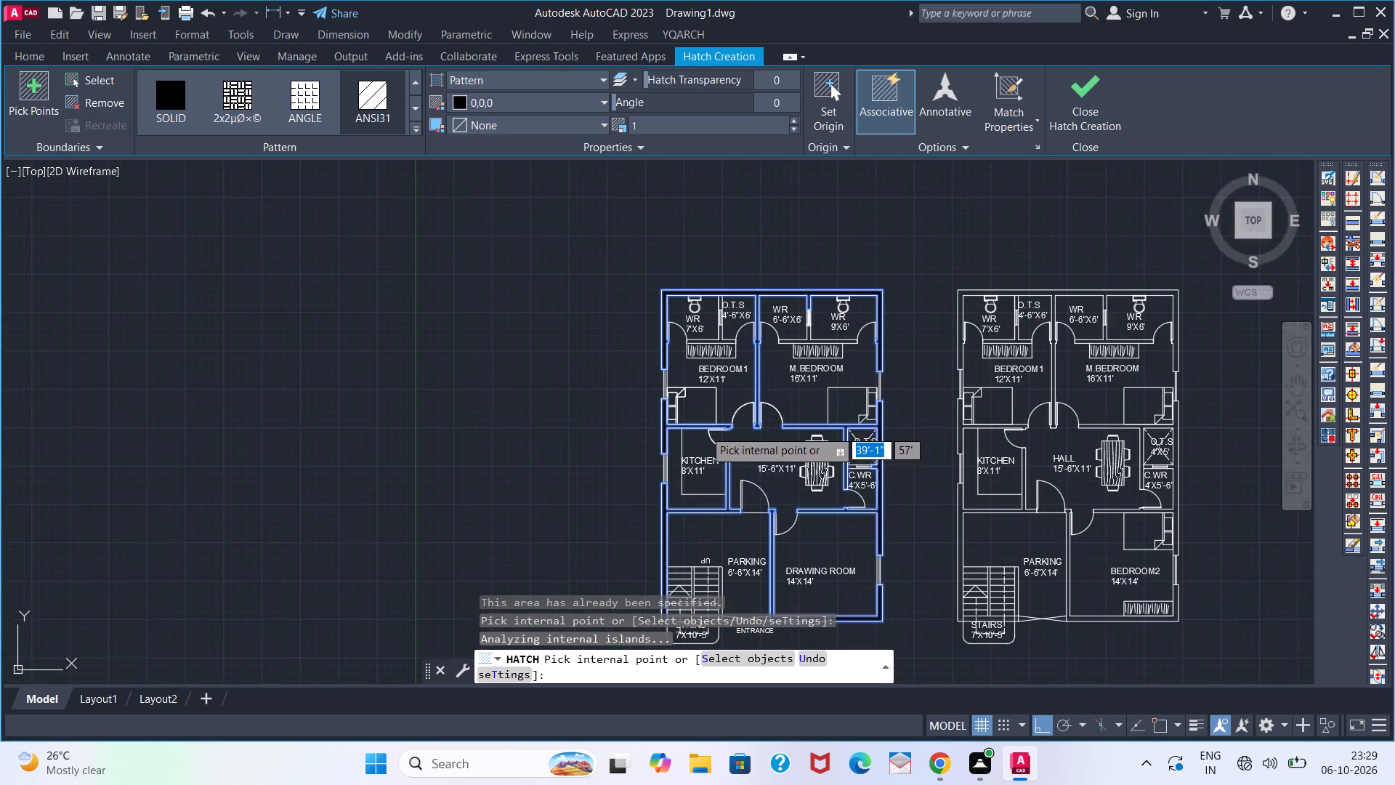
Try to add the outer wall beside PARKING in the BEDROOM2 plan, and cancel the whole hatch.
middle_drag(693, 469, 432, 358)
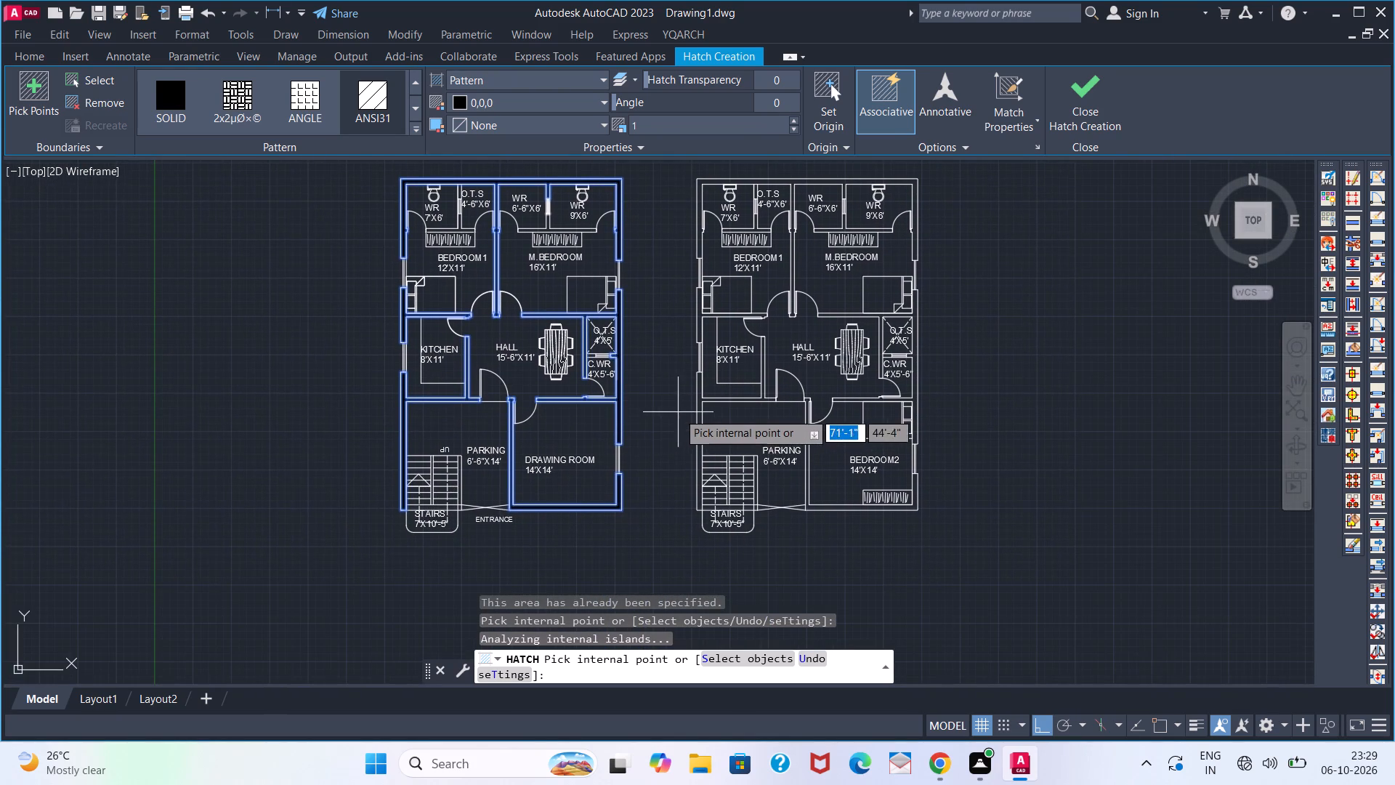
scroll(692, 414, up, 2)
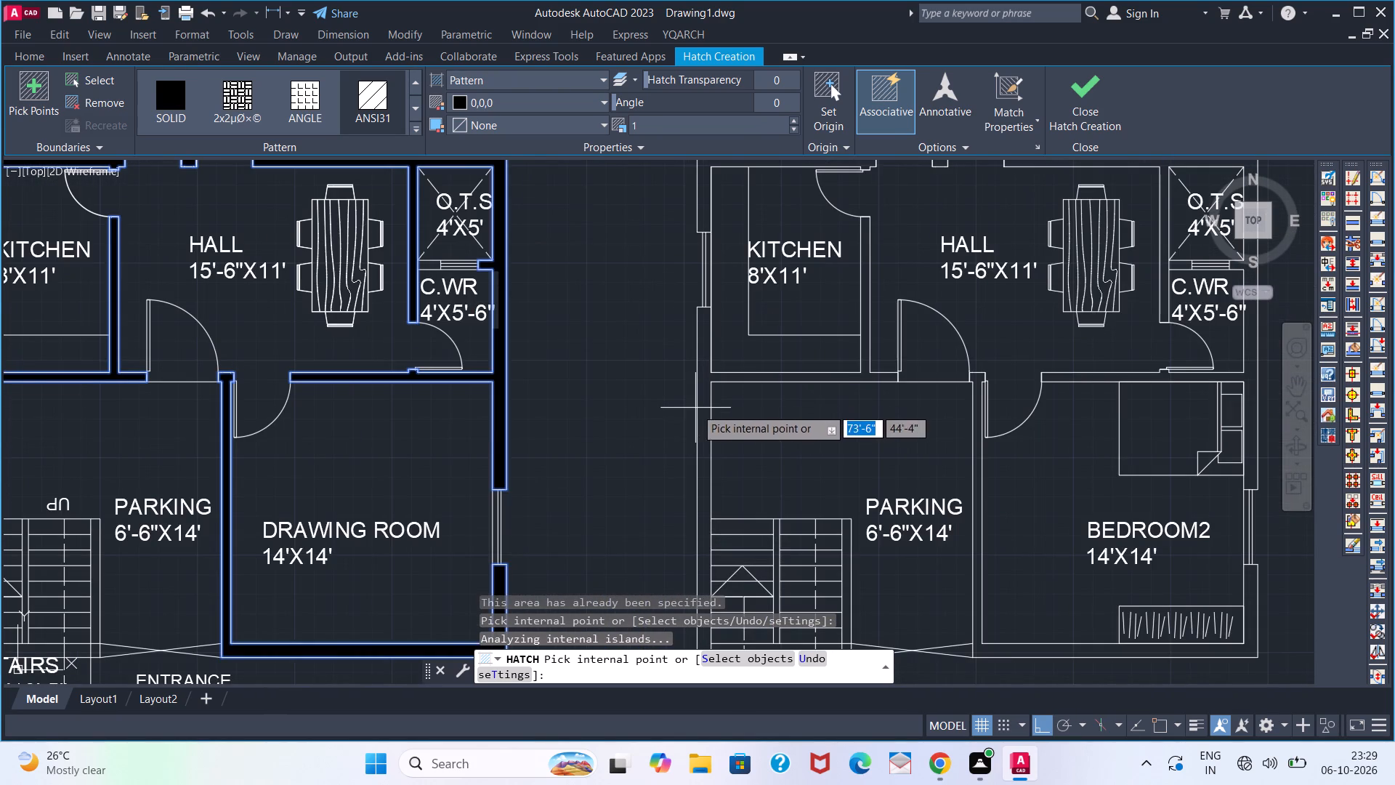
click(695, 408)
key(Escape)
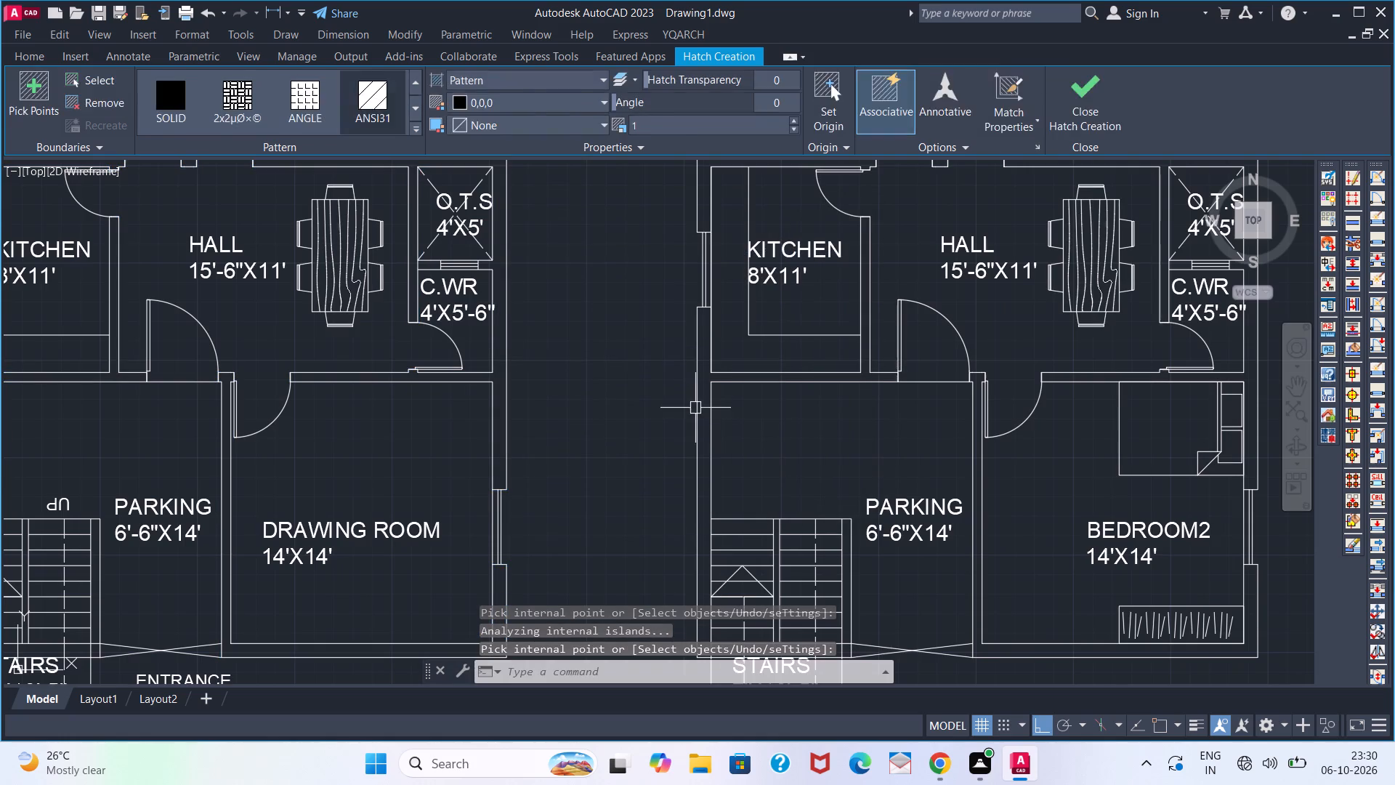
Start a new hatch in colour 0,0,0 and fill the original plan's outer walls and its connected partitions around the rooms.
scroll(652, 395, down, 3)
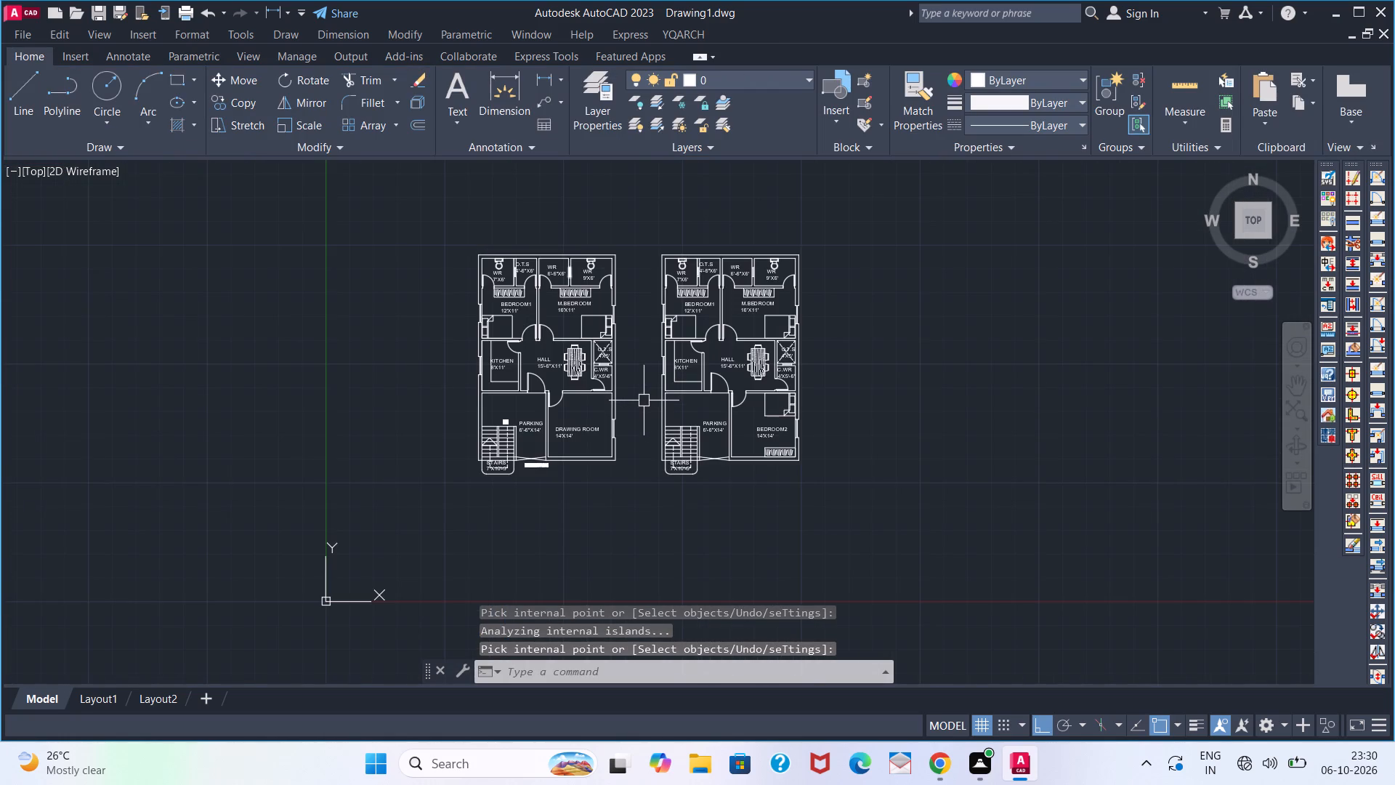
scroll(581, 380, up, 3)
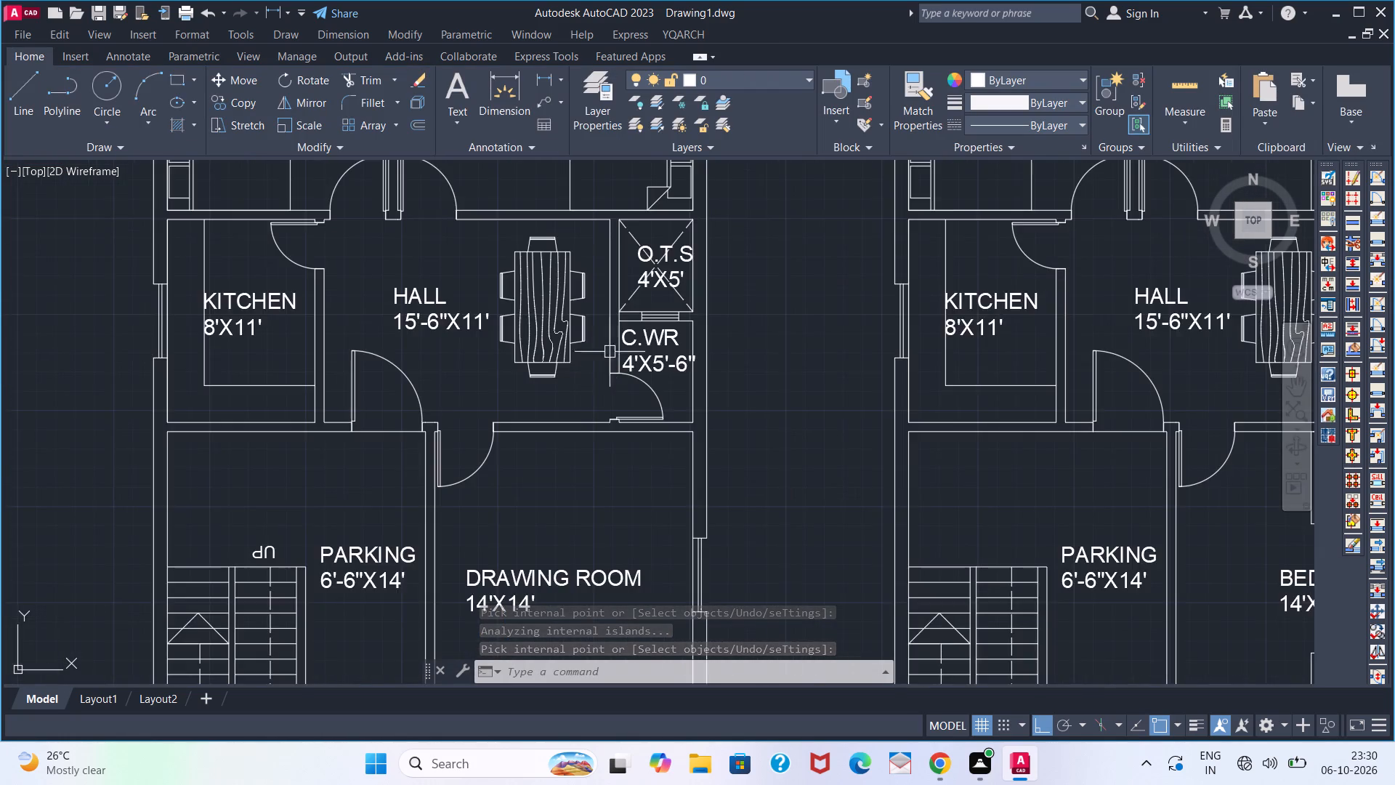
scroll(619, 328, down, 2)
key(h)
key(space)
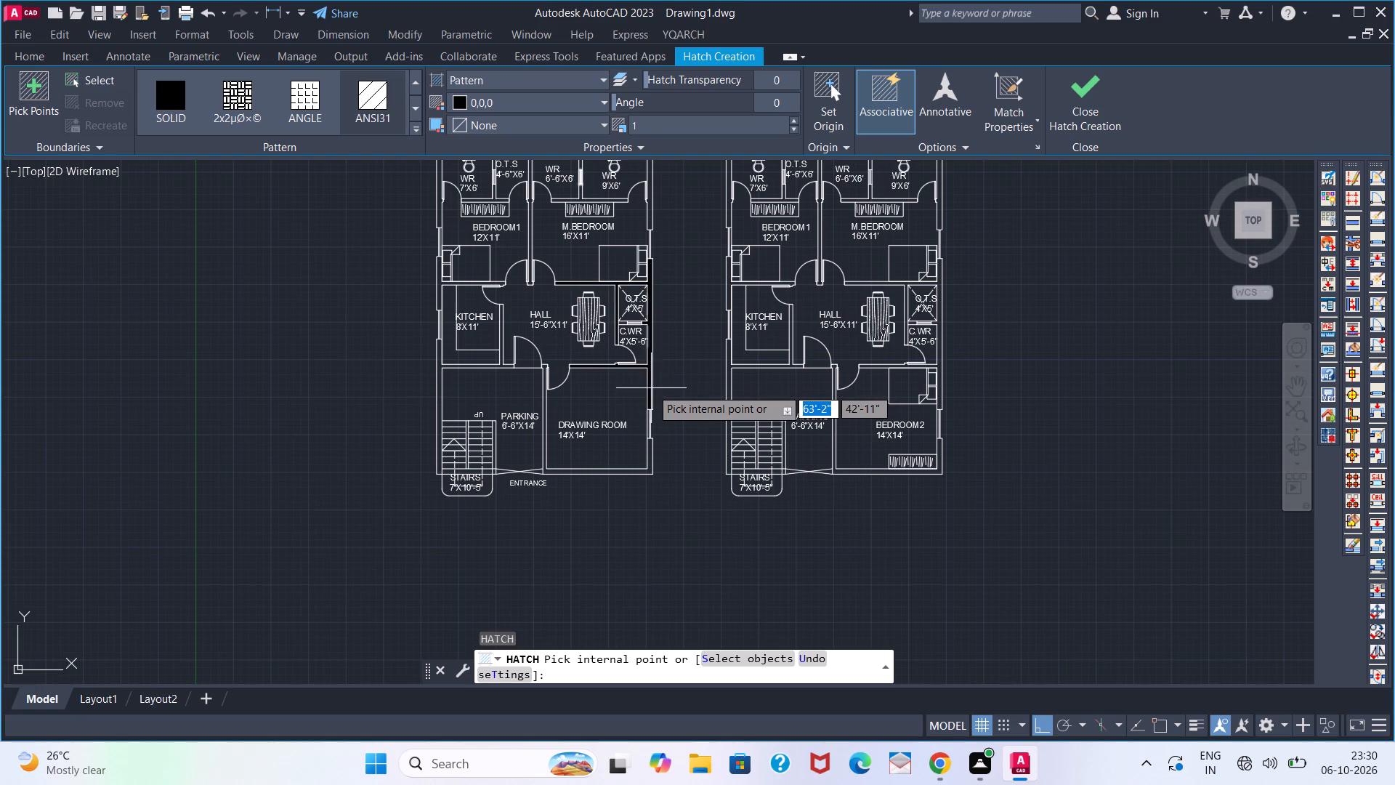
click(648, 387)
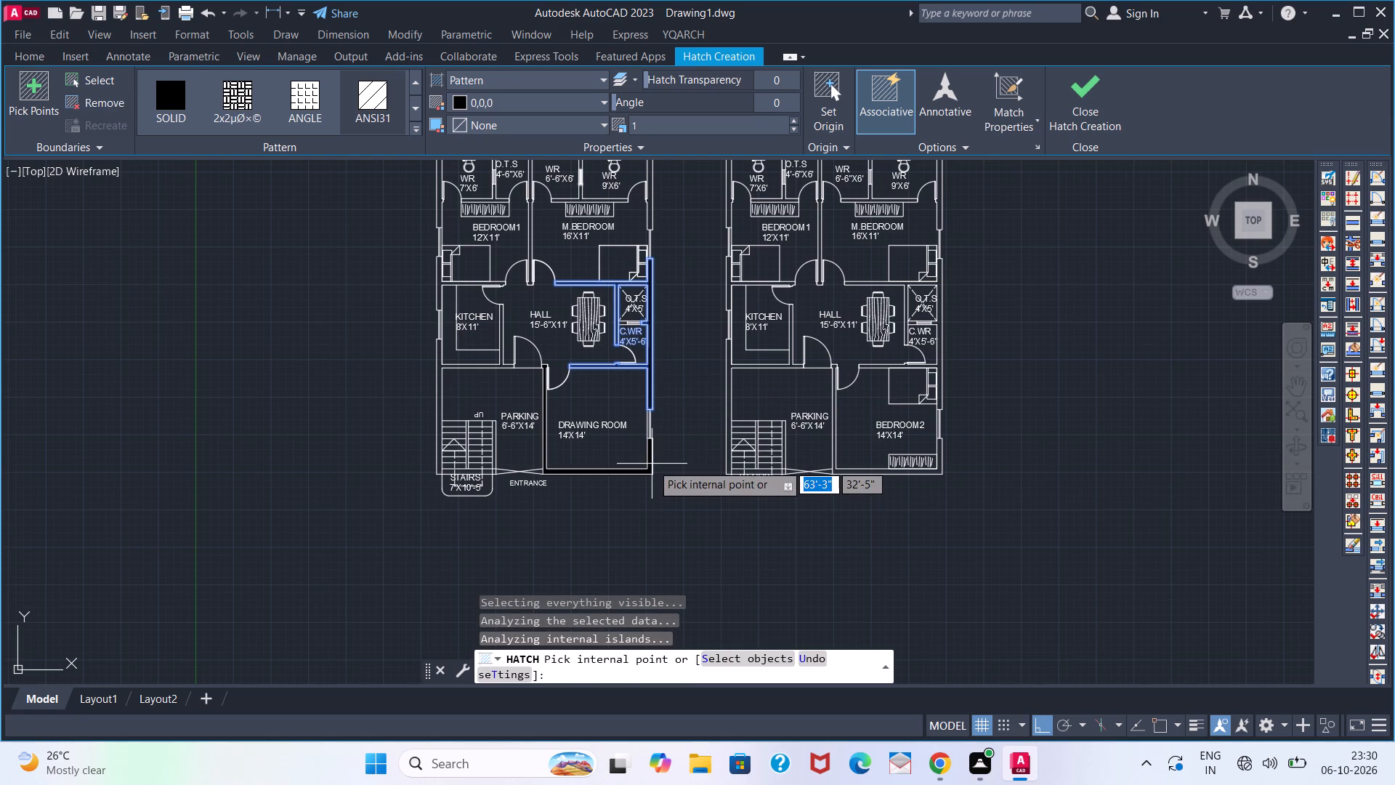
click(652, 464)
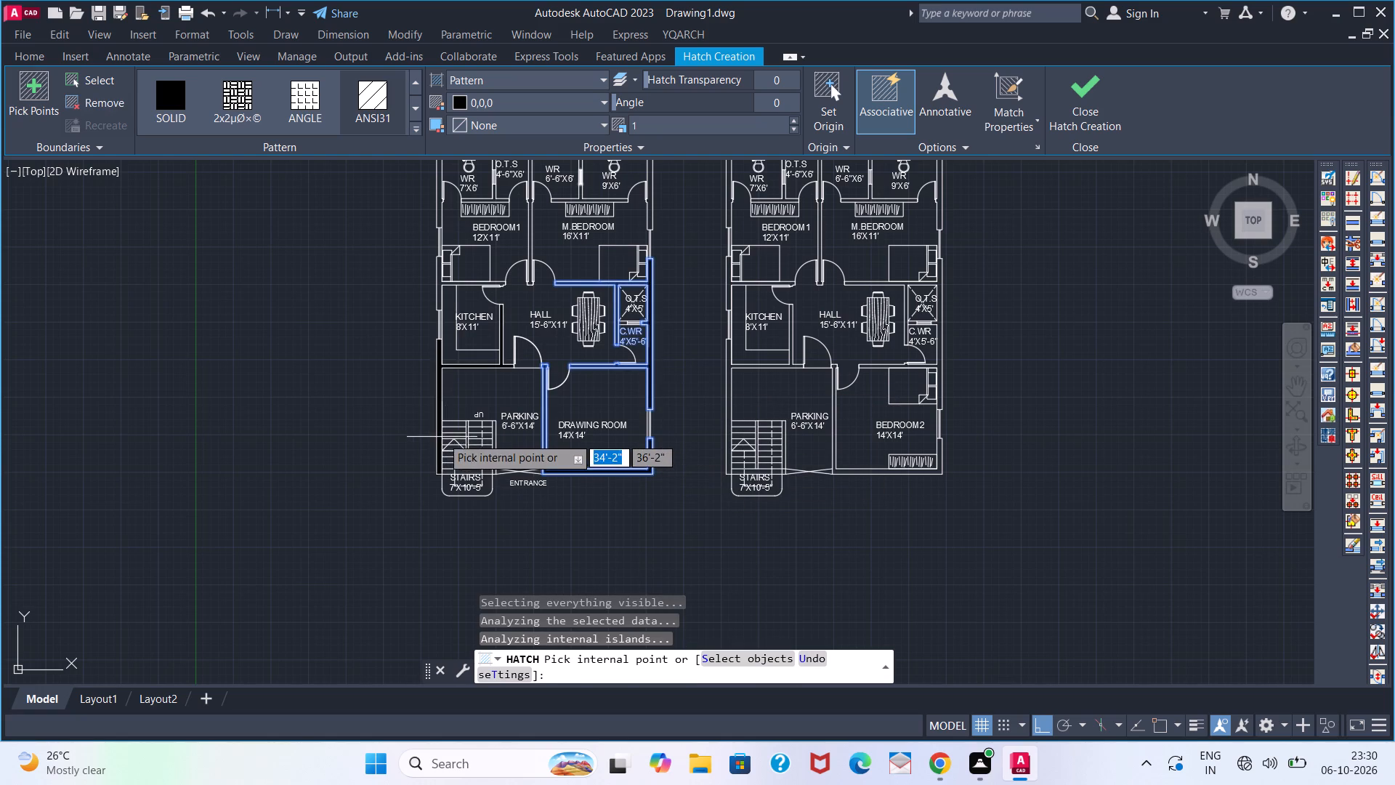
click(439, 435)
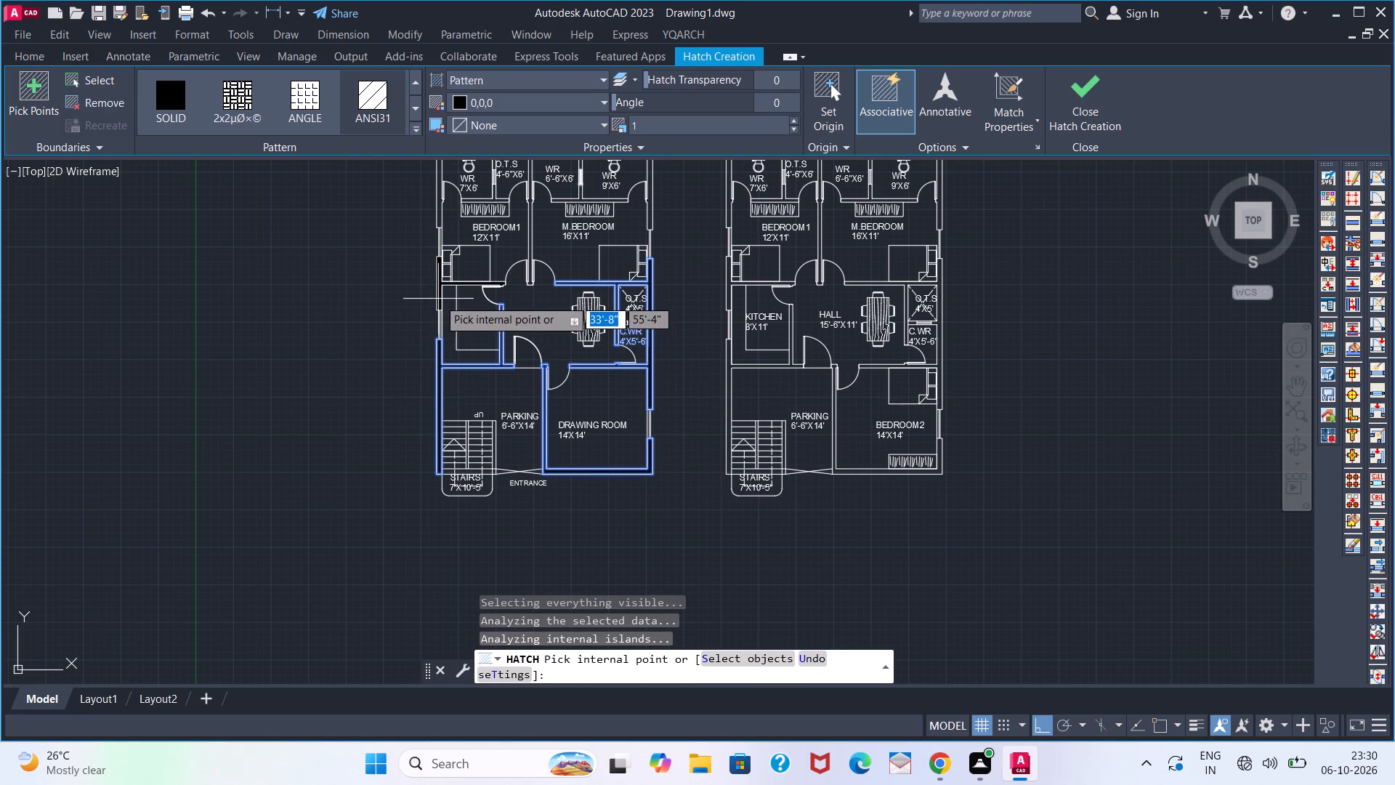
click(438, 299)
middle_drag(438, 275, 426, 408)
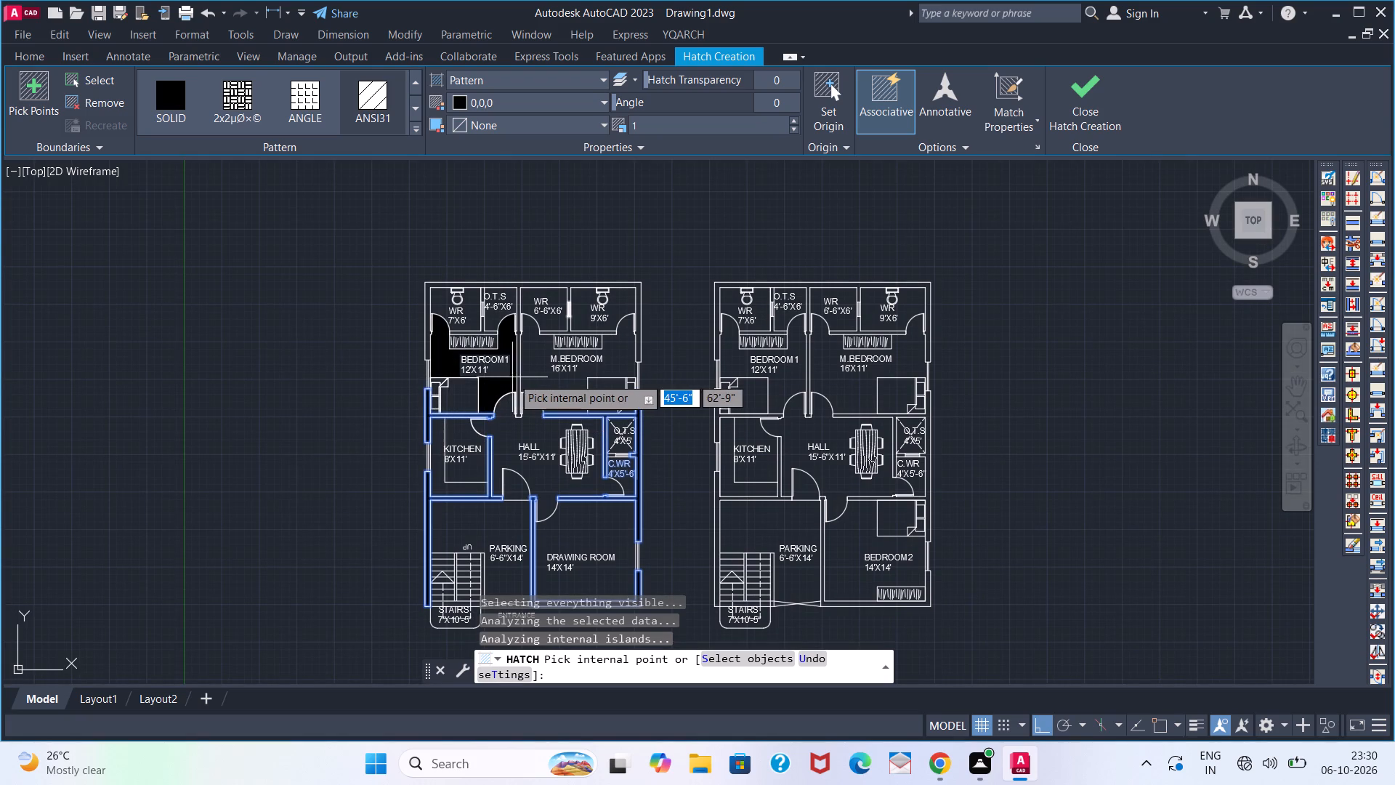
click(519, 377)
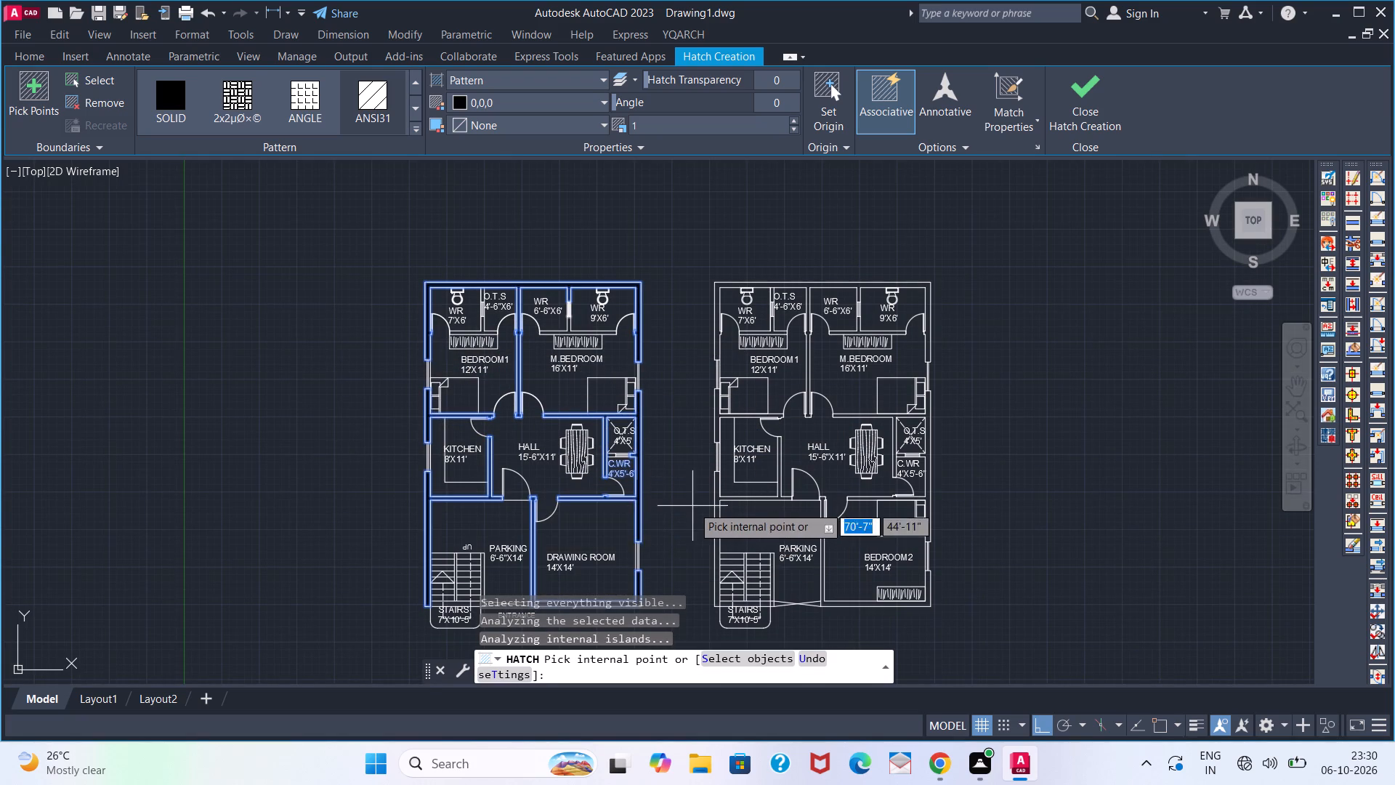
Add to the hatch the short wall piece beside the window between O.T.S and C.WR in the original plan.
scroll(589, 451, up, 7)
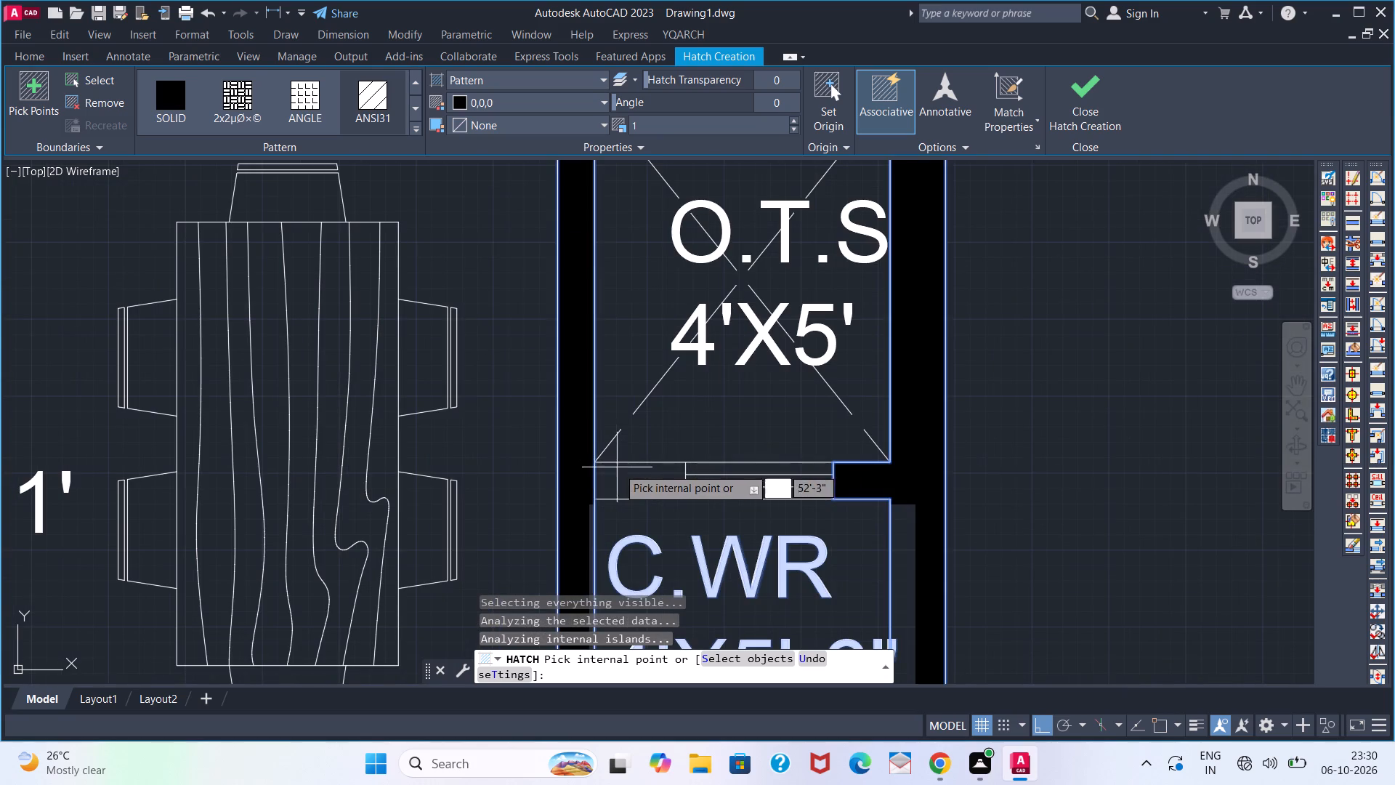
click(623, 477)
Add to the hatch the connected walls around the washrooms and bedrooms of the plan containing BEDROOM2.
scroll(810, 494, down, 5)
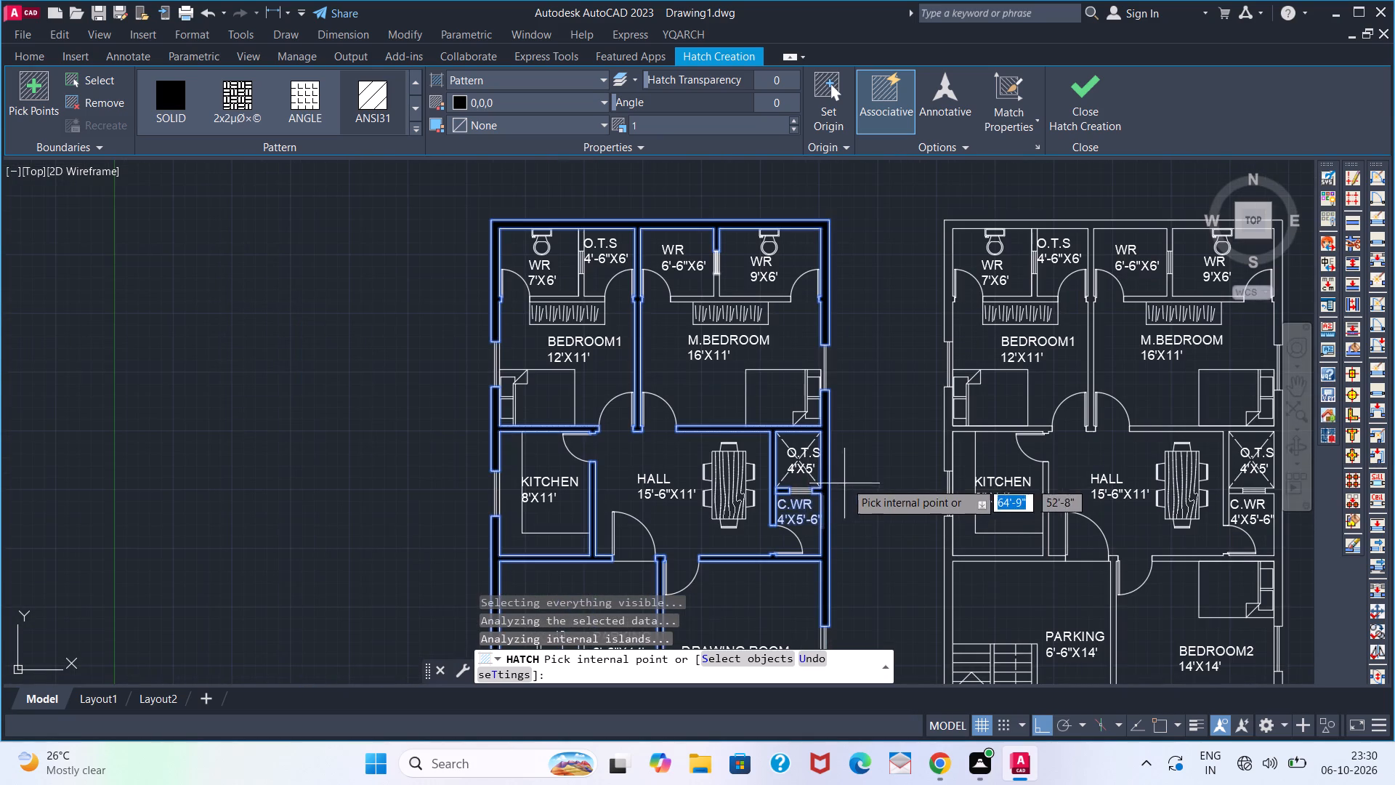
middle_drag(856, 534, 511, 462)
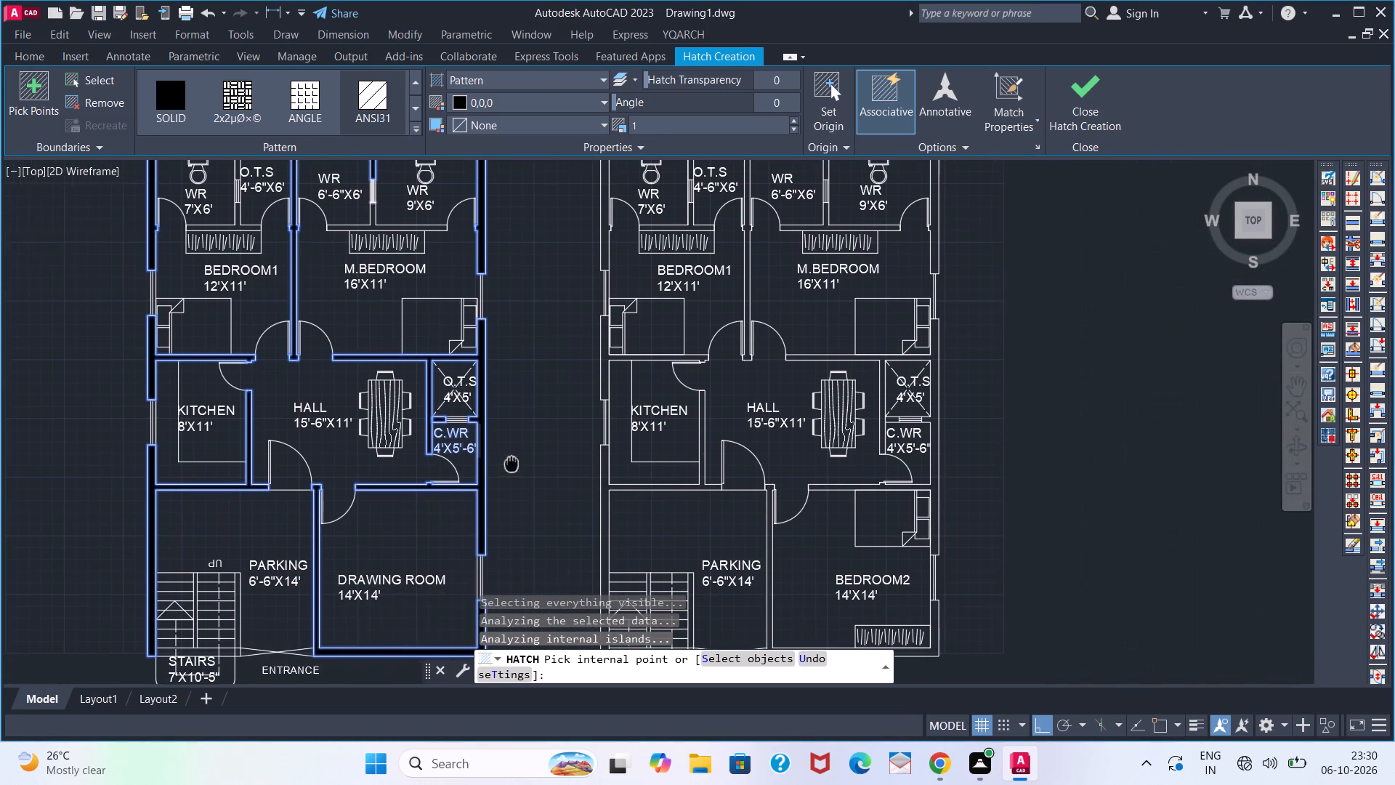
middle_drag(520, 423, 514, 497)
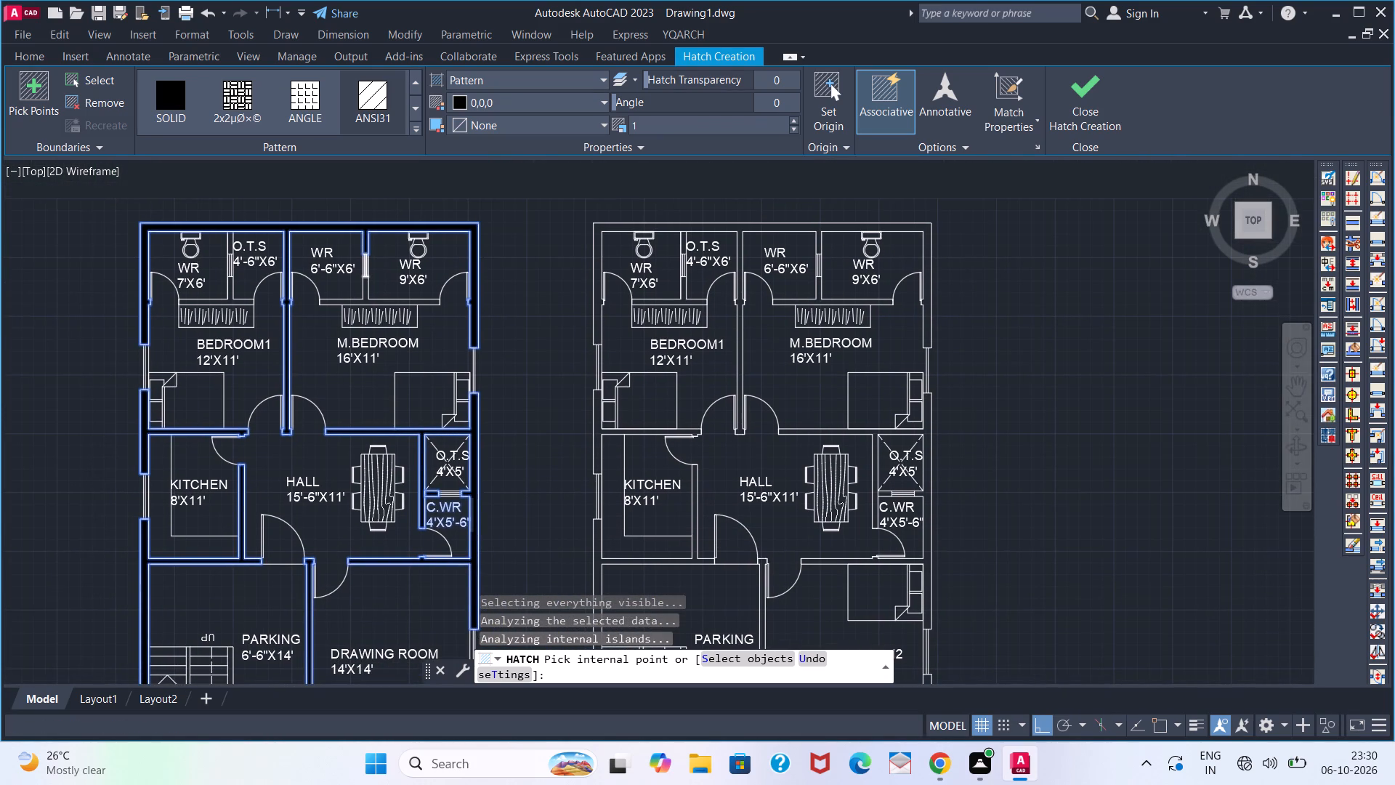
click(597, 313)
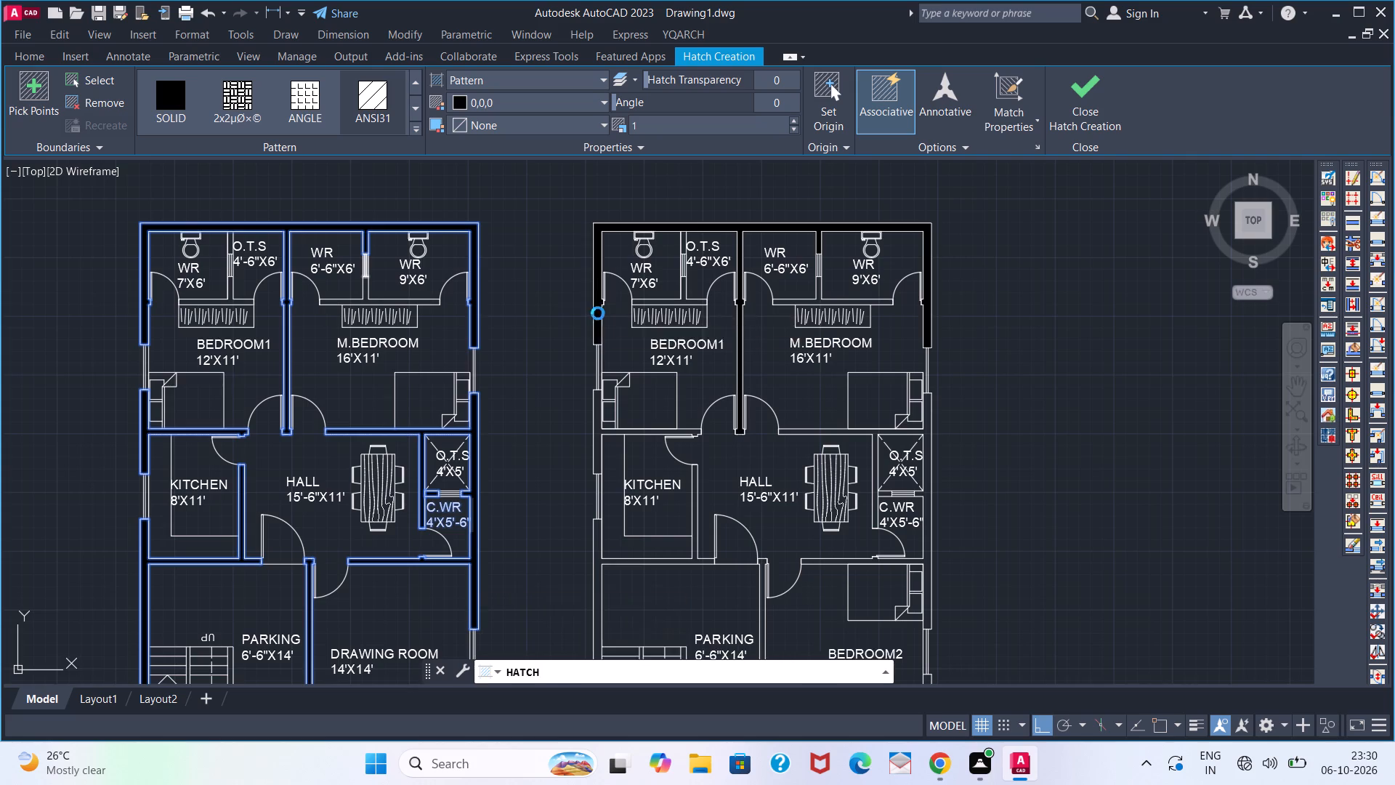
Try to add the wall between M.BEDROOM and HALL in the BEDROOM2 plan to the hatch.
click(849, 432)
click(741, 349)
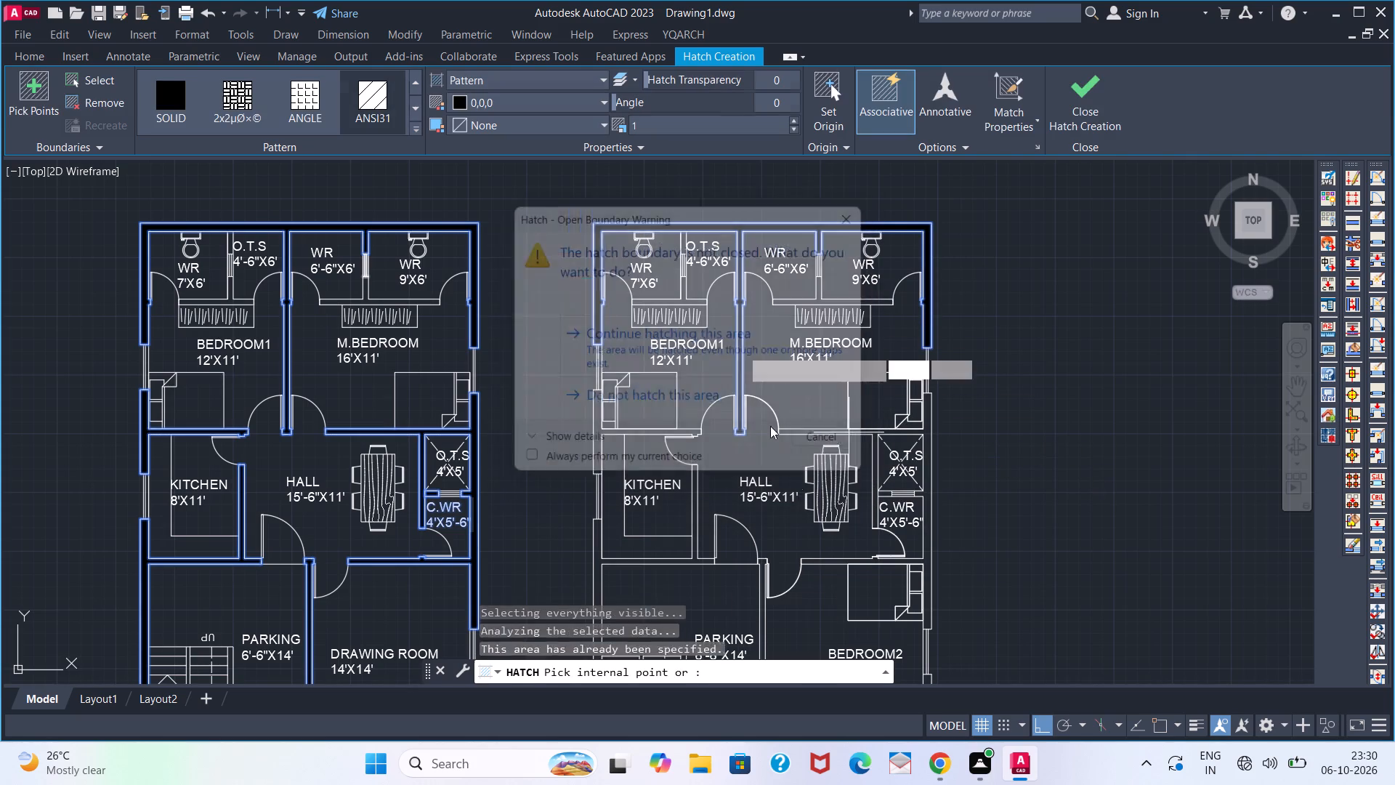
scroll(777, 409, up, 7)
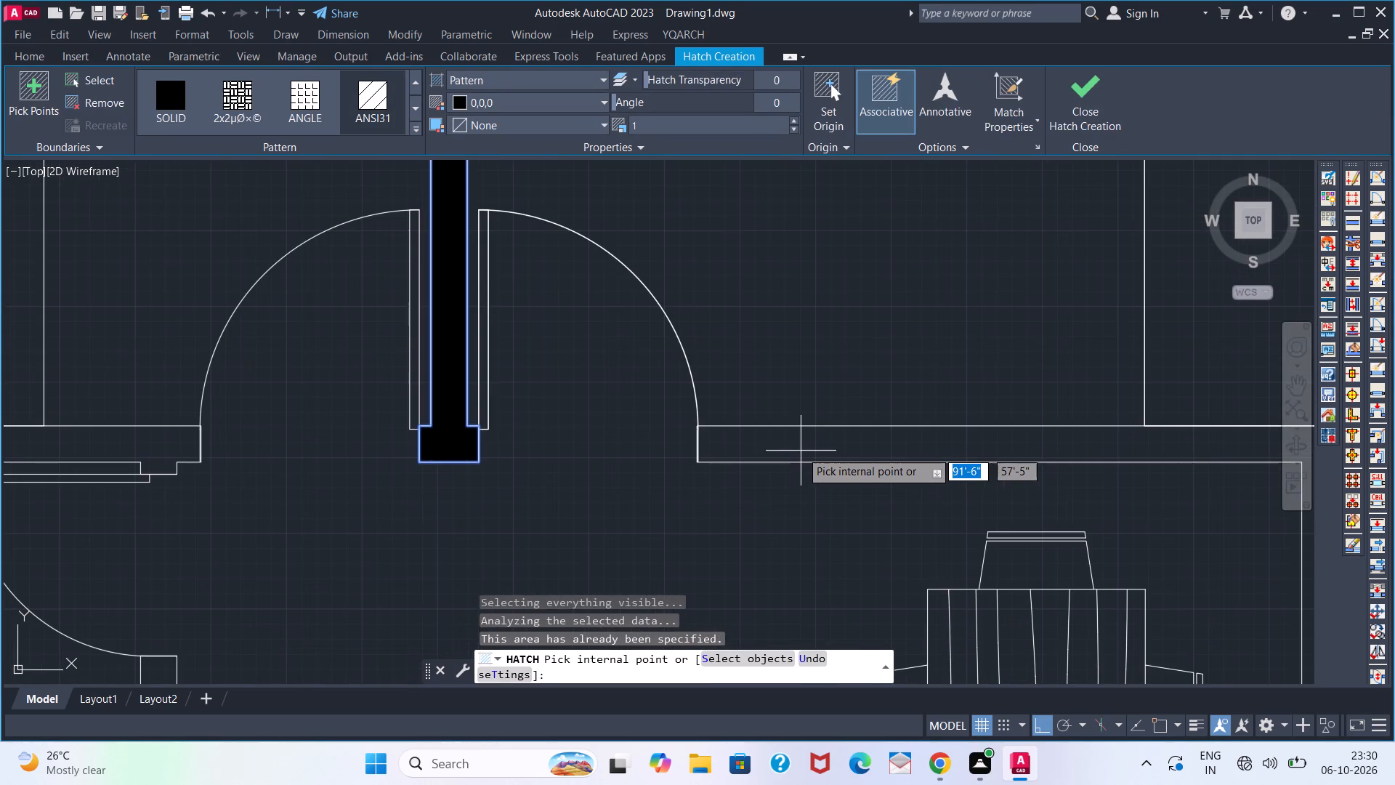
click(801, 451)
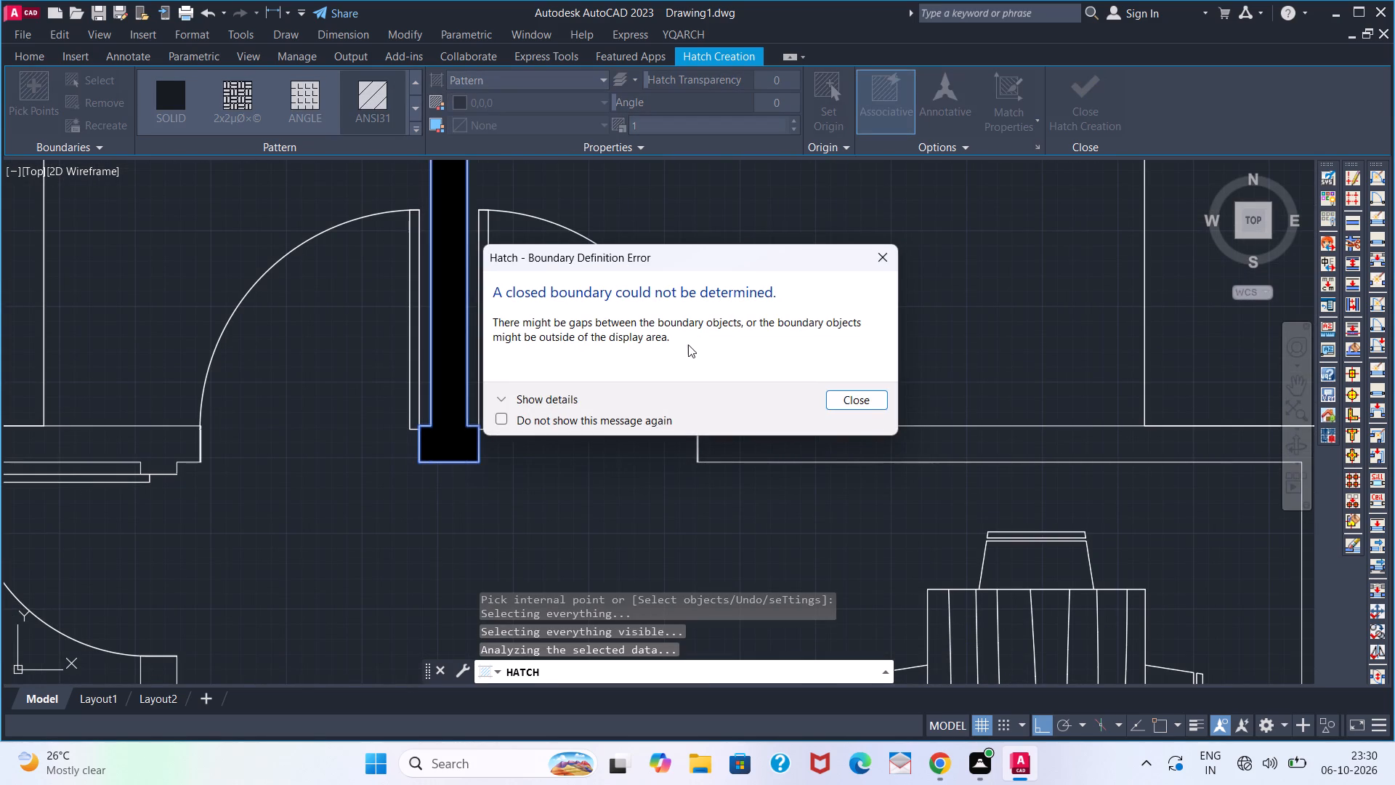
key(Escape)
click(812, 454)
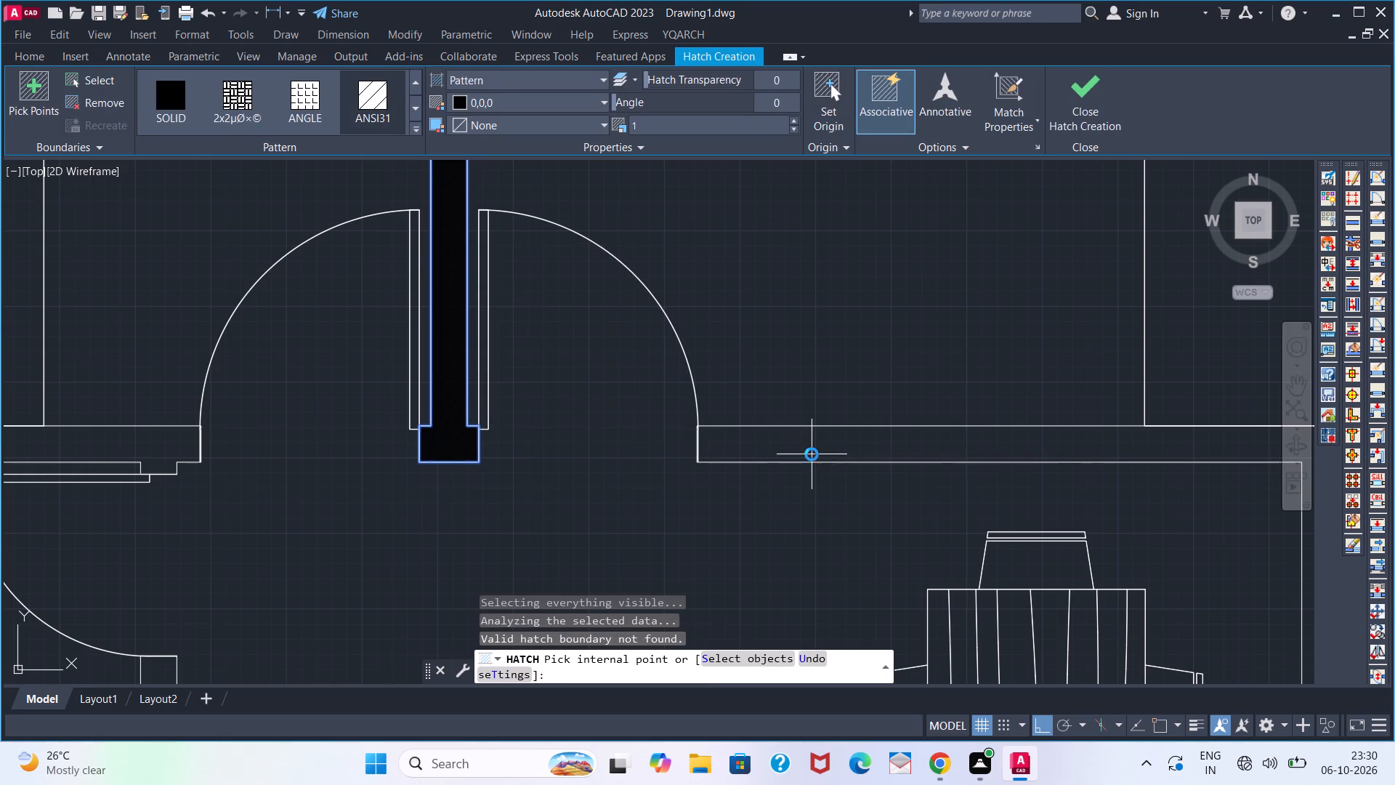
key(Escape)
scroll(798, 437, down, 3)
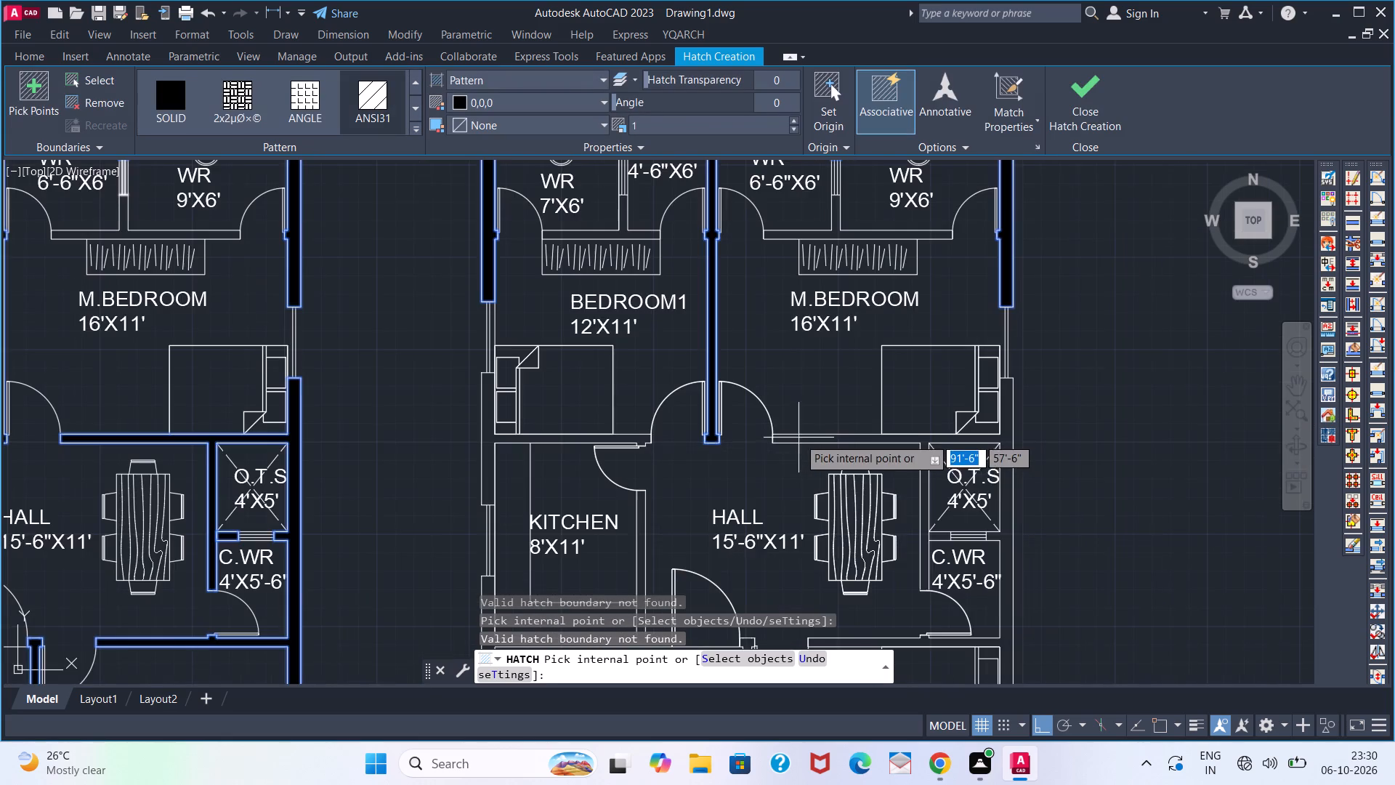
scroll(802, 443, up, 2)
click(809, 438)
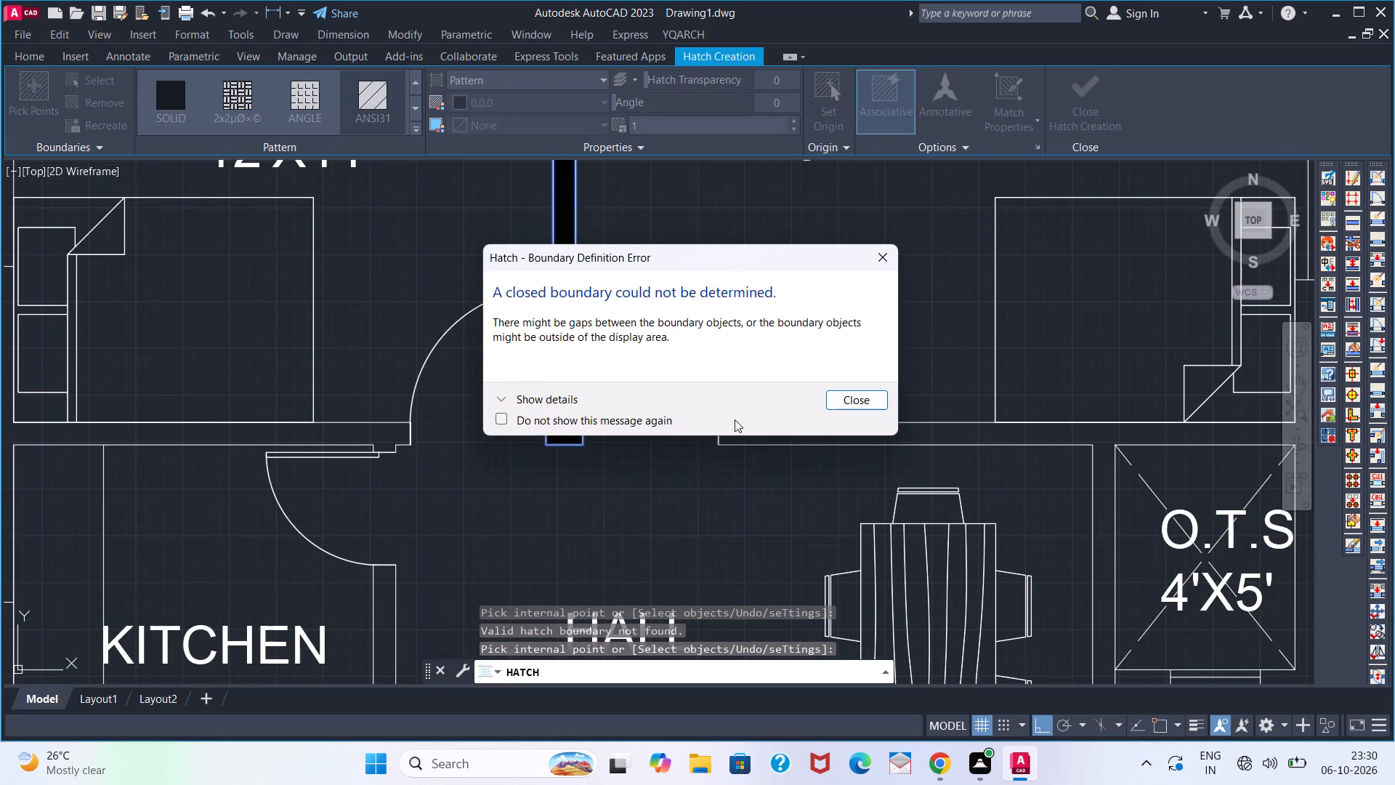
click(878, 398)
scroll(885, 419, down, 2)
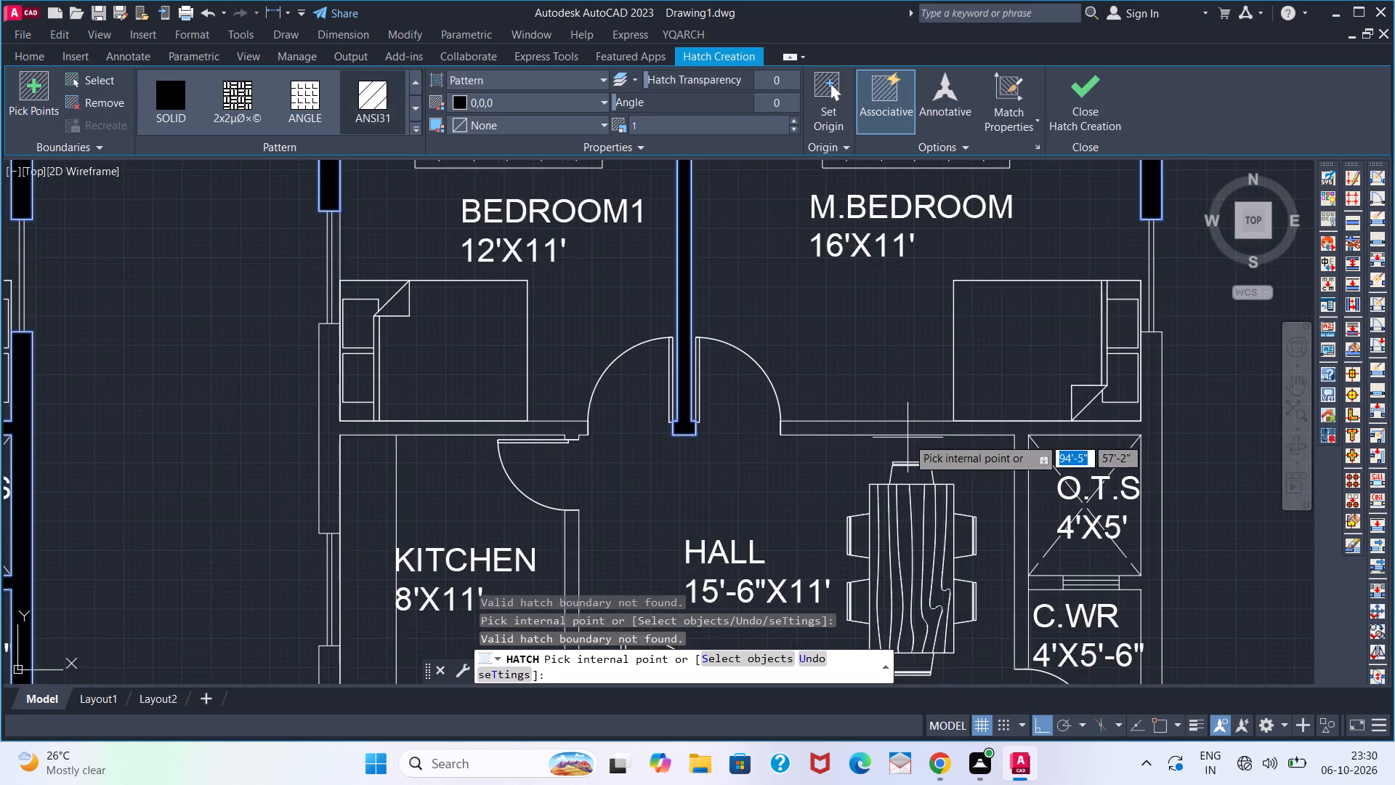
Add to the hatch the M.BEDROOM–HALL wall and its connected walls around O.T.S and C.WR in the BEDROOM2 plan.
middle_drag(912, 445, 555, 423)
click(791, 394)
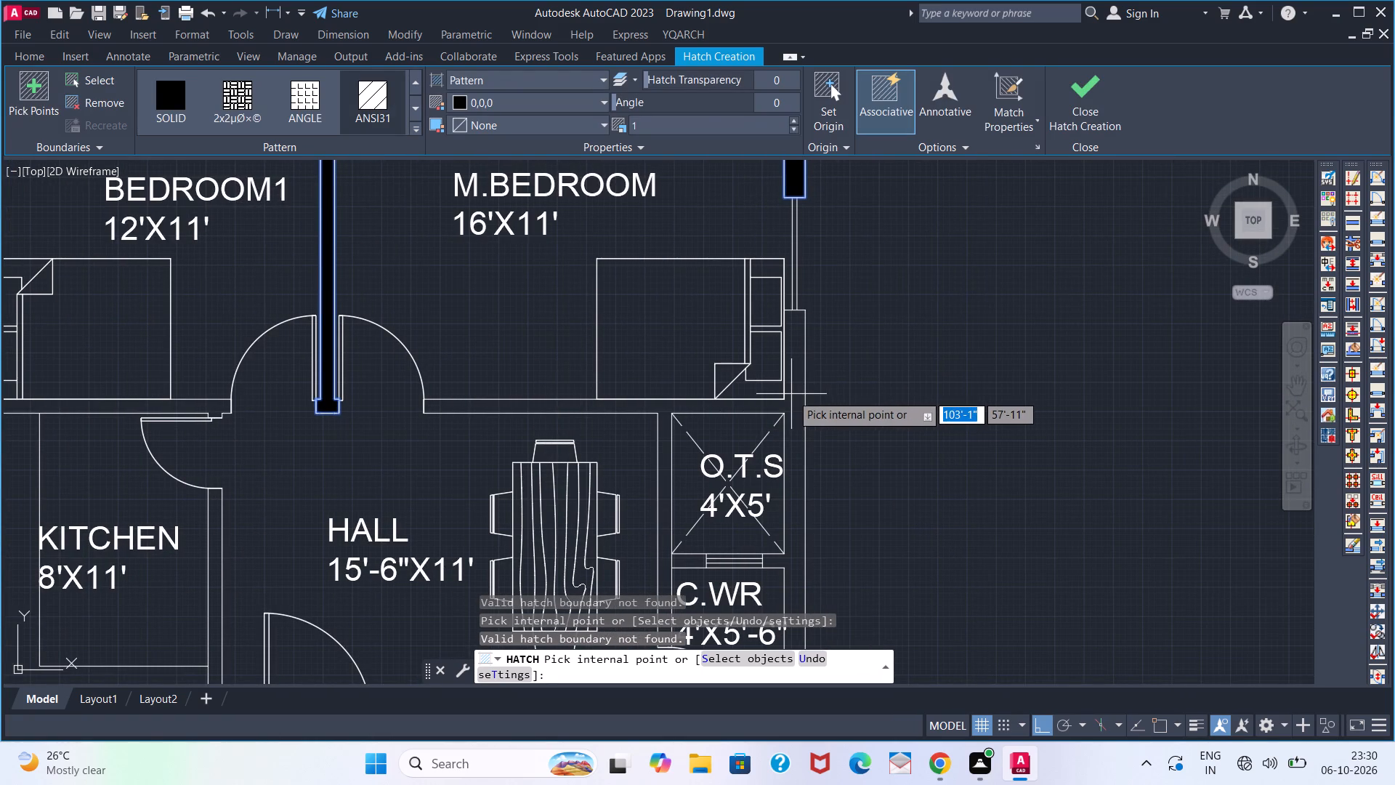
click(729, 340)
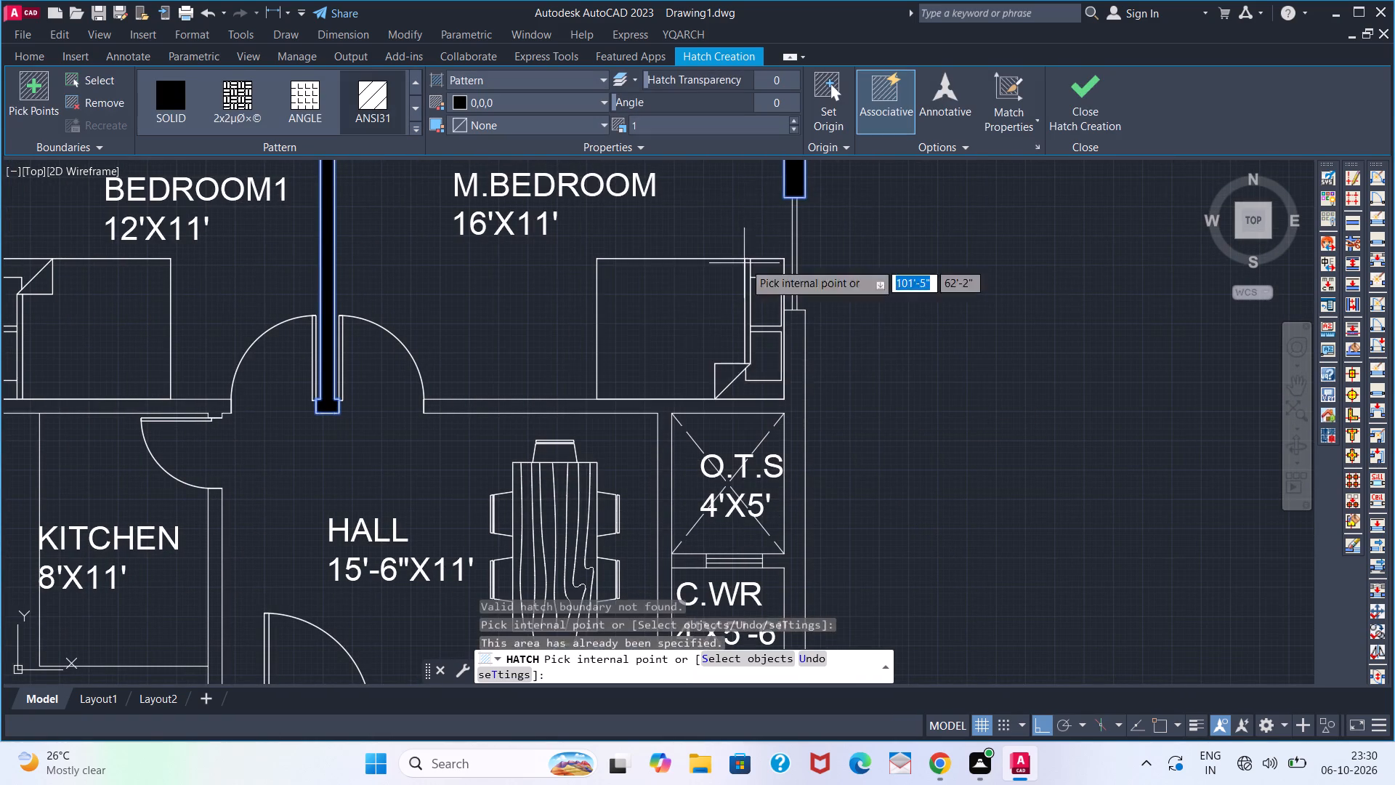
scroll(833, 467, up, 3)
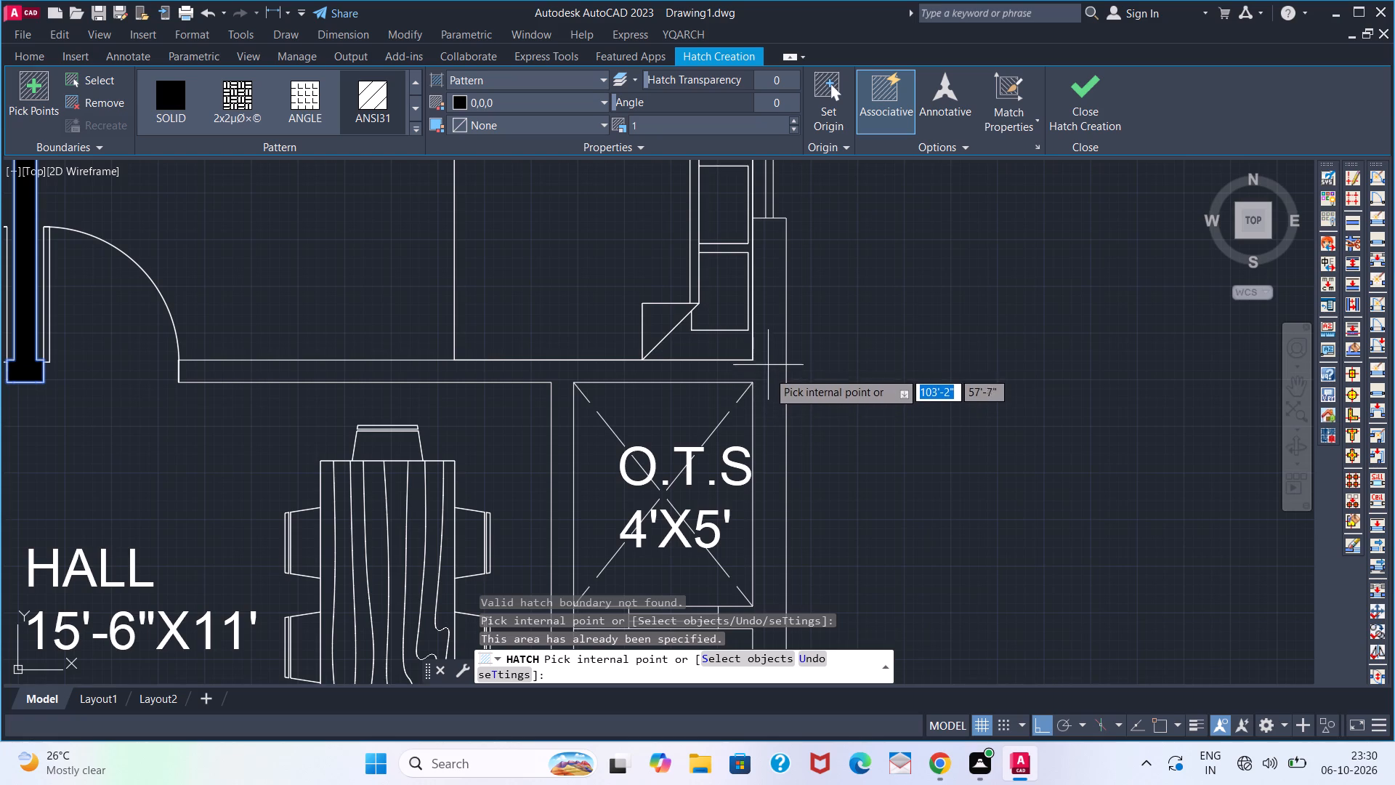
click(769, 375)
click(755, 345)
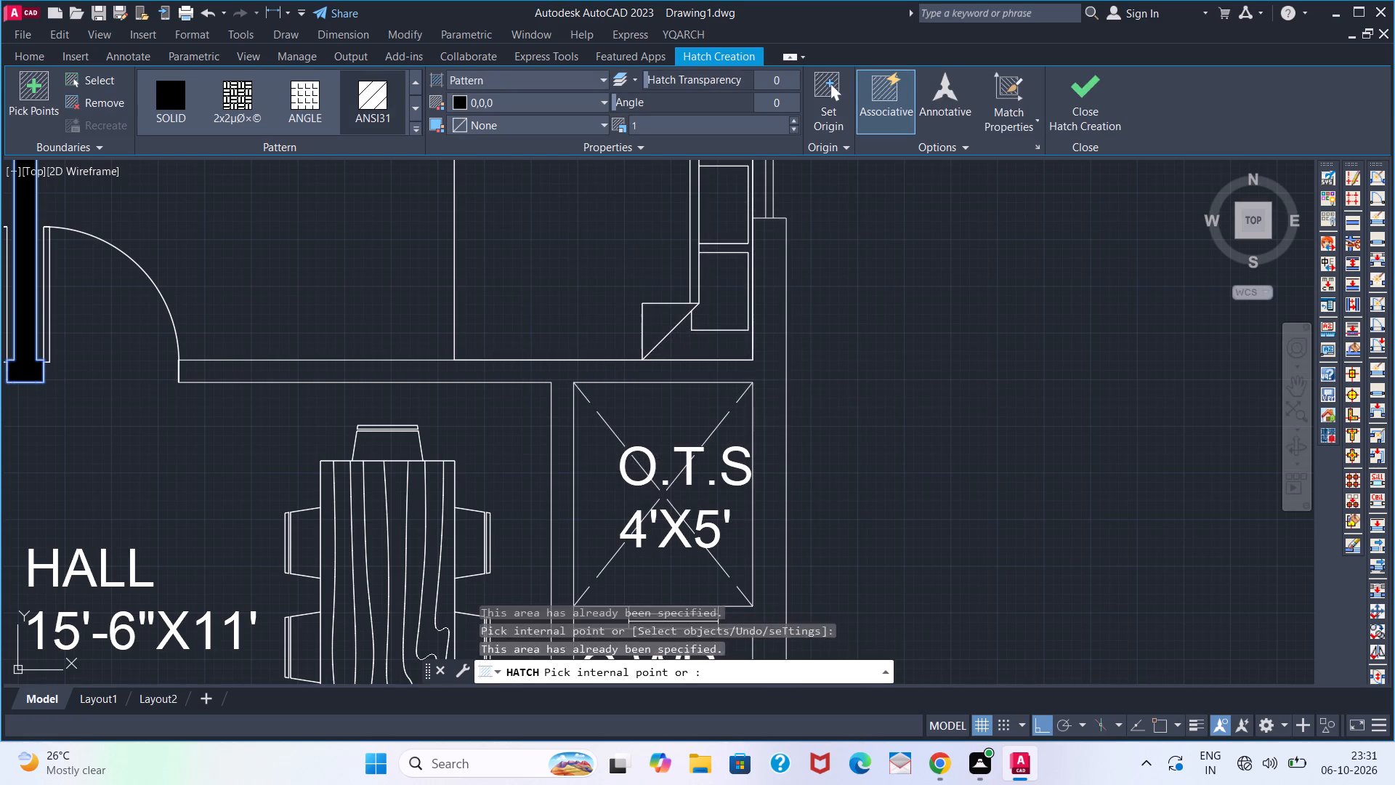
click(703, 377)
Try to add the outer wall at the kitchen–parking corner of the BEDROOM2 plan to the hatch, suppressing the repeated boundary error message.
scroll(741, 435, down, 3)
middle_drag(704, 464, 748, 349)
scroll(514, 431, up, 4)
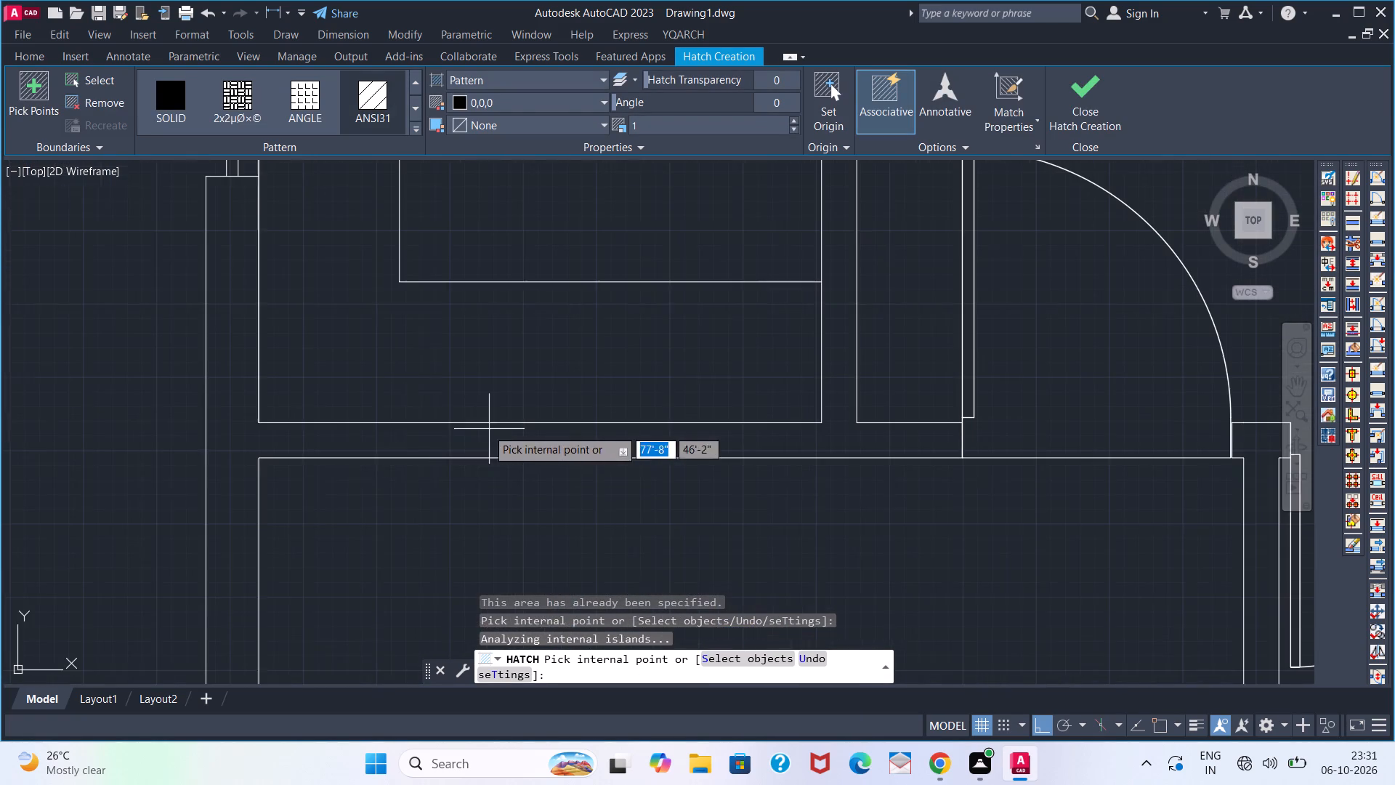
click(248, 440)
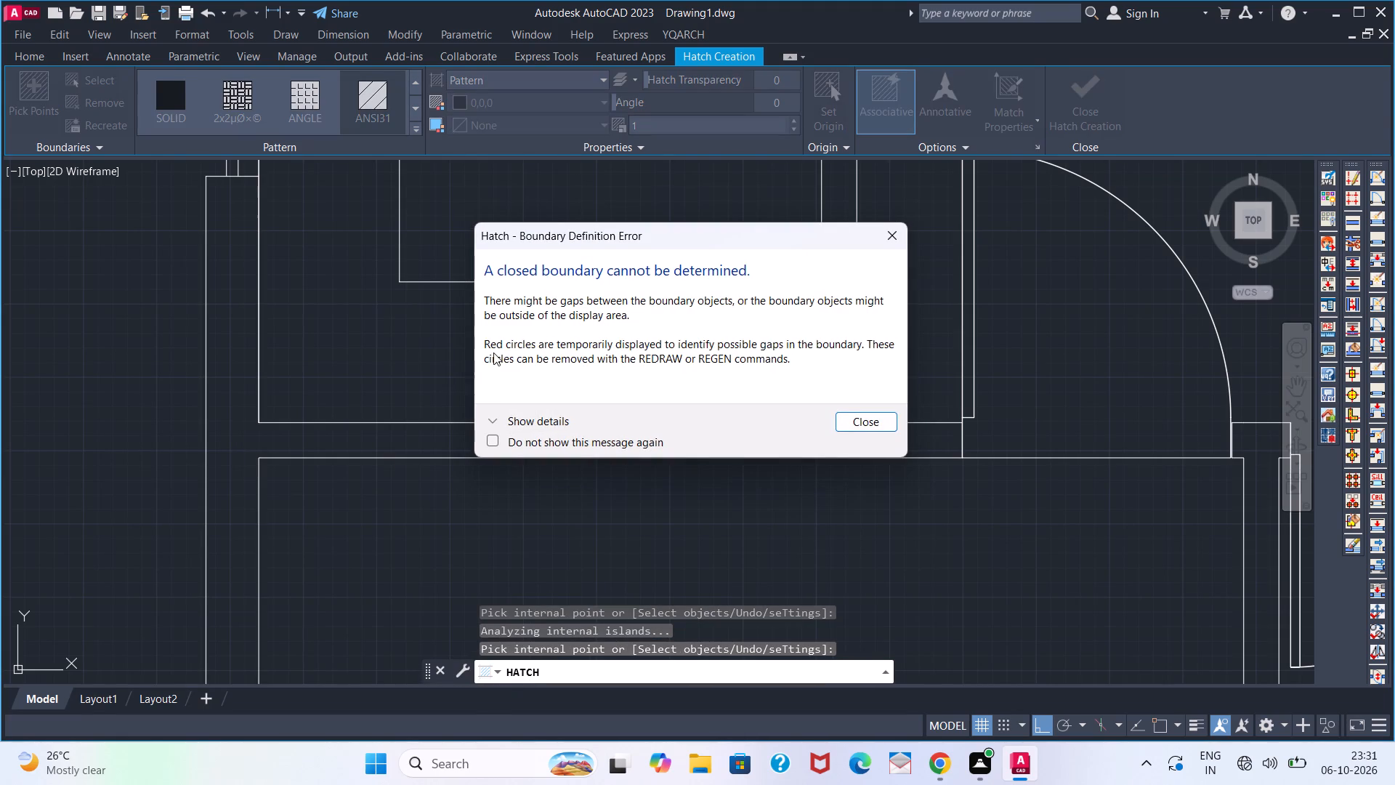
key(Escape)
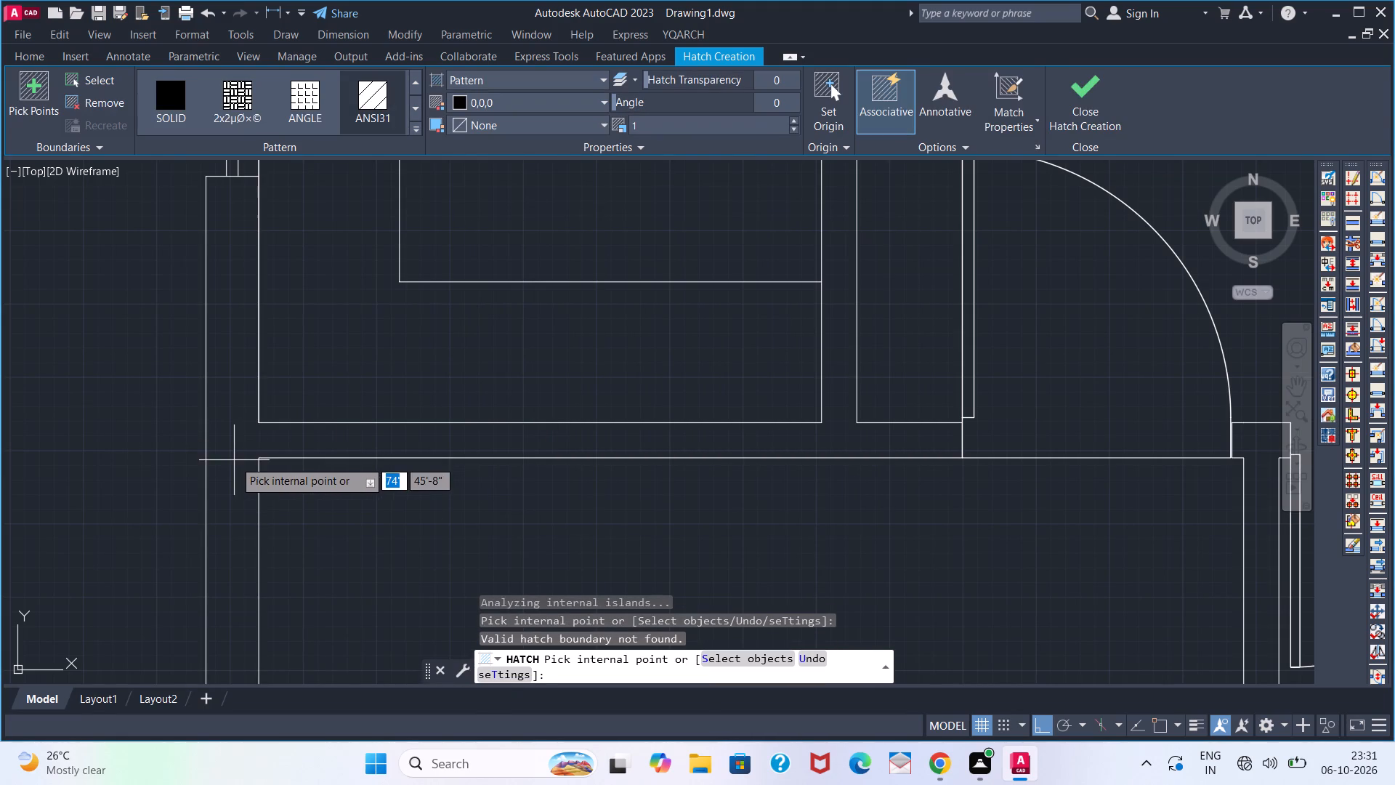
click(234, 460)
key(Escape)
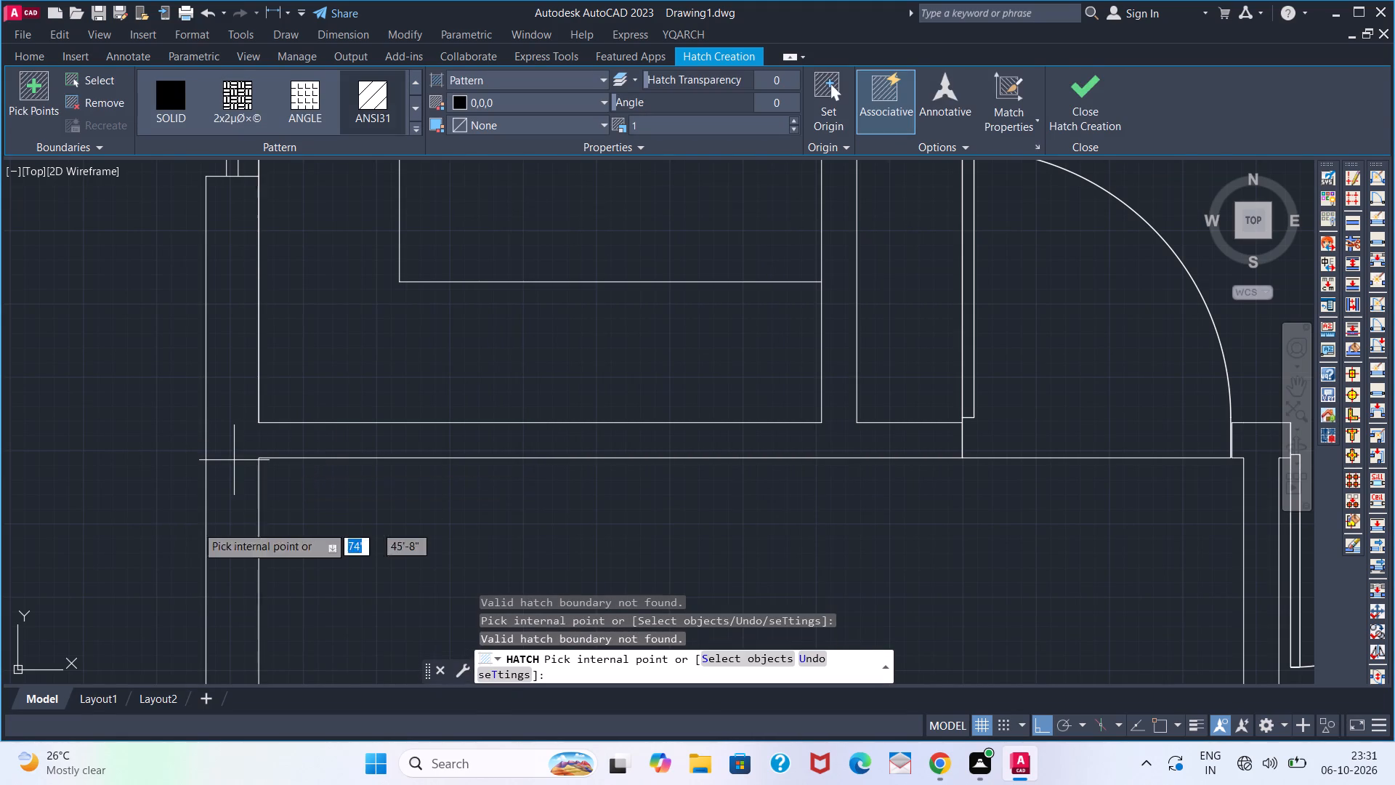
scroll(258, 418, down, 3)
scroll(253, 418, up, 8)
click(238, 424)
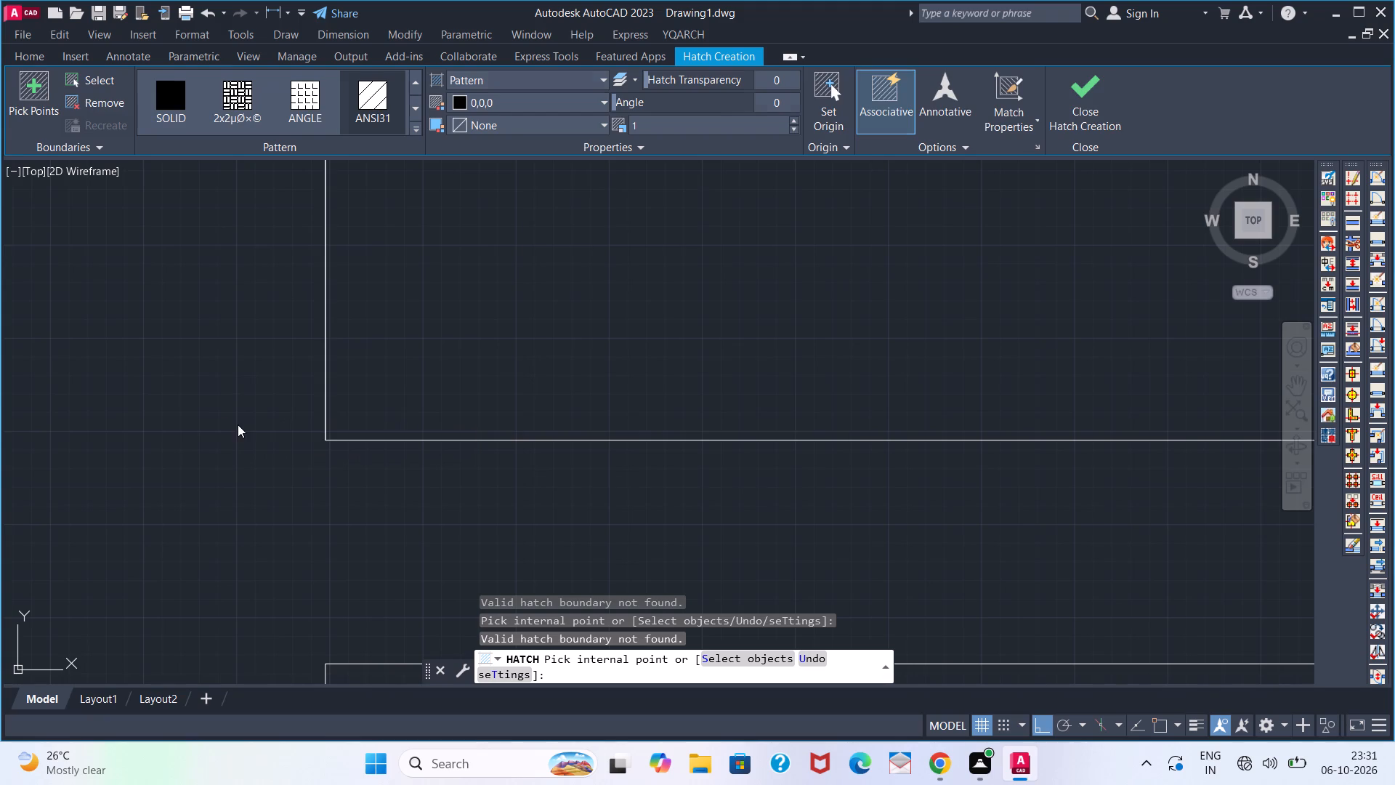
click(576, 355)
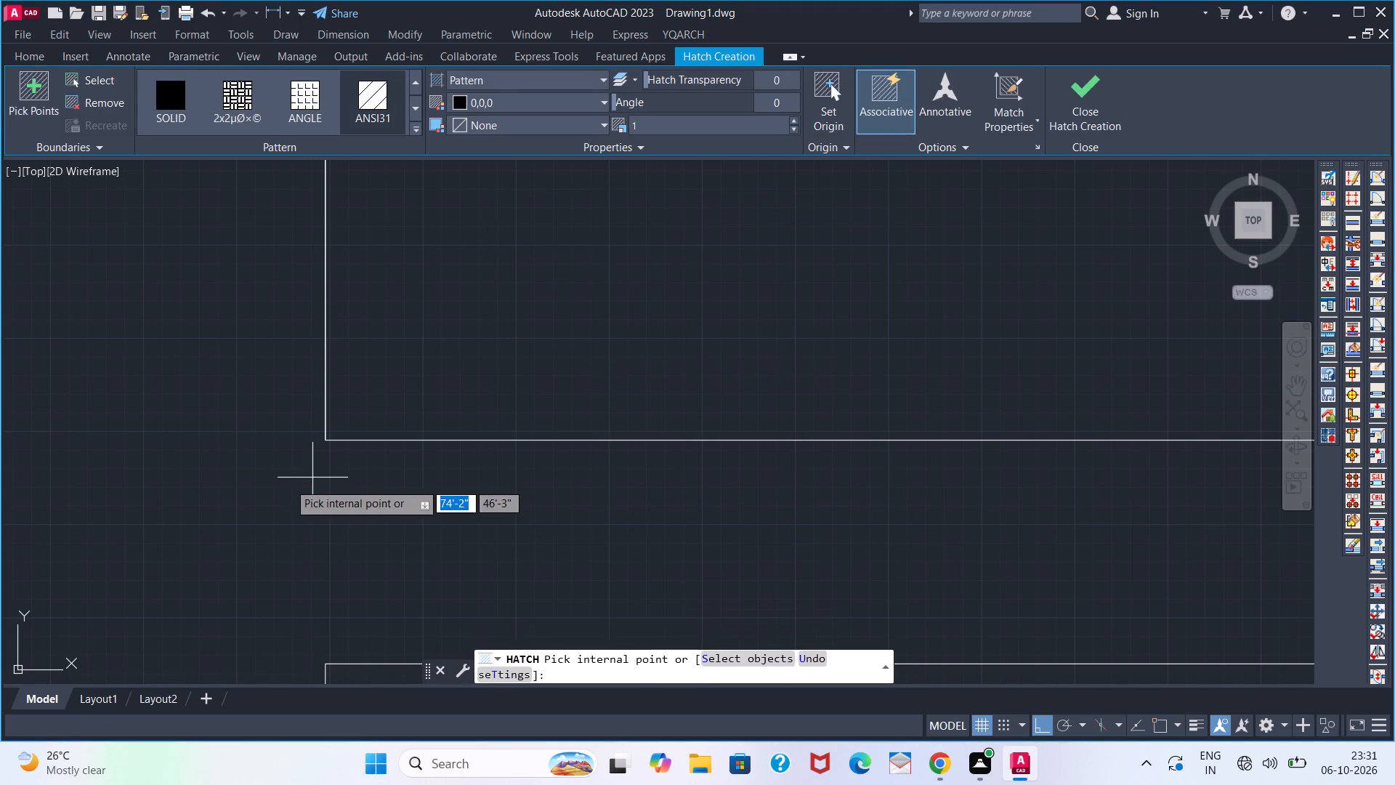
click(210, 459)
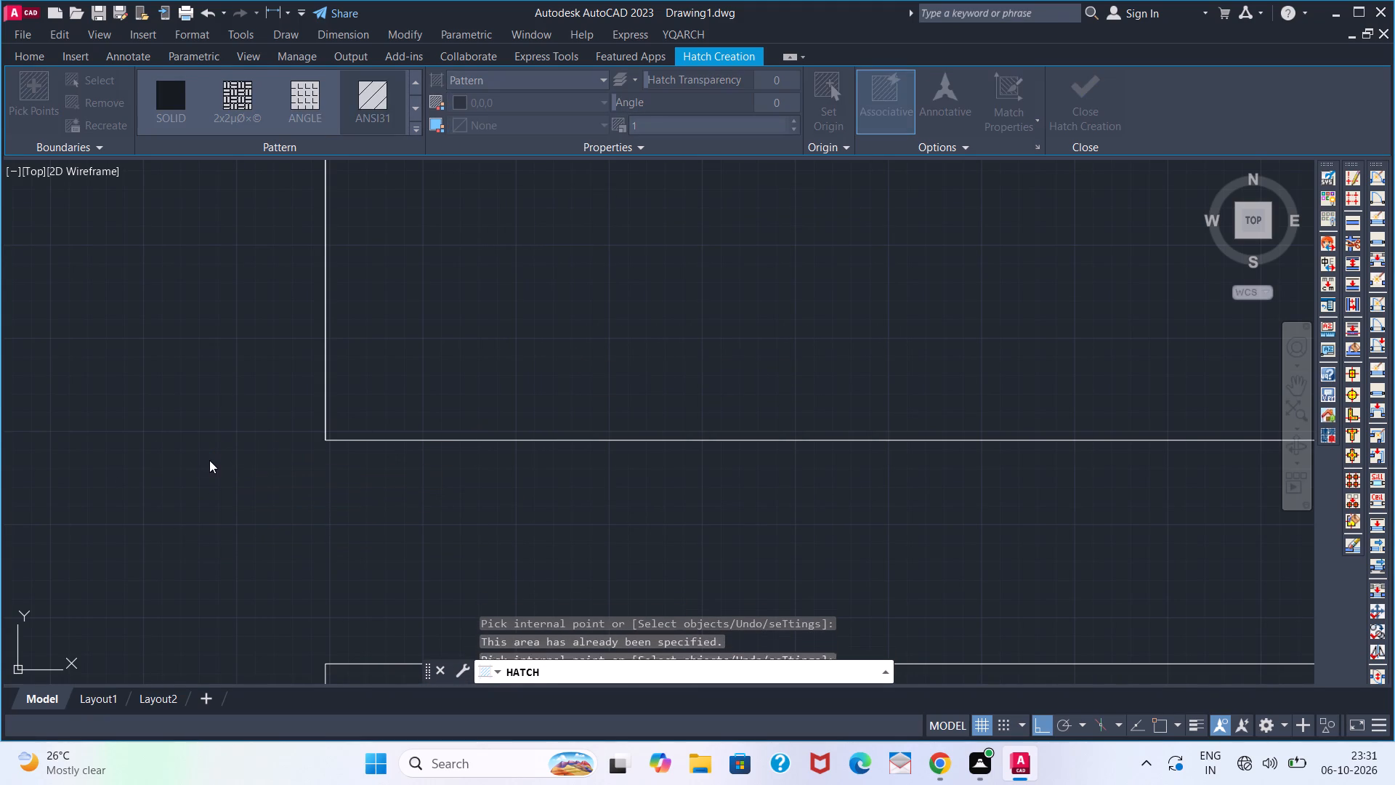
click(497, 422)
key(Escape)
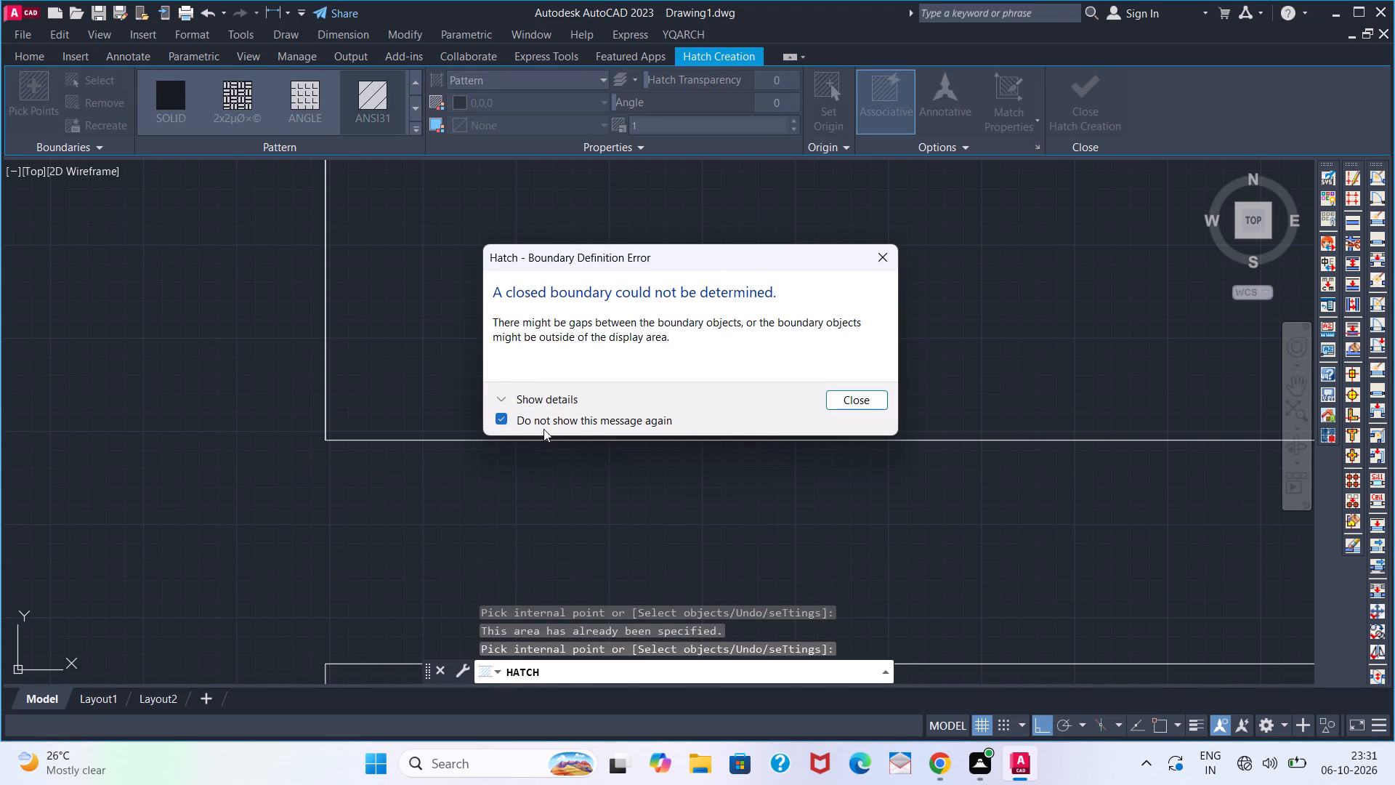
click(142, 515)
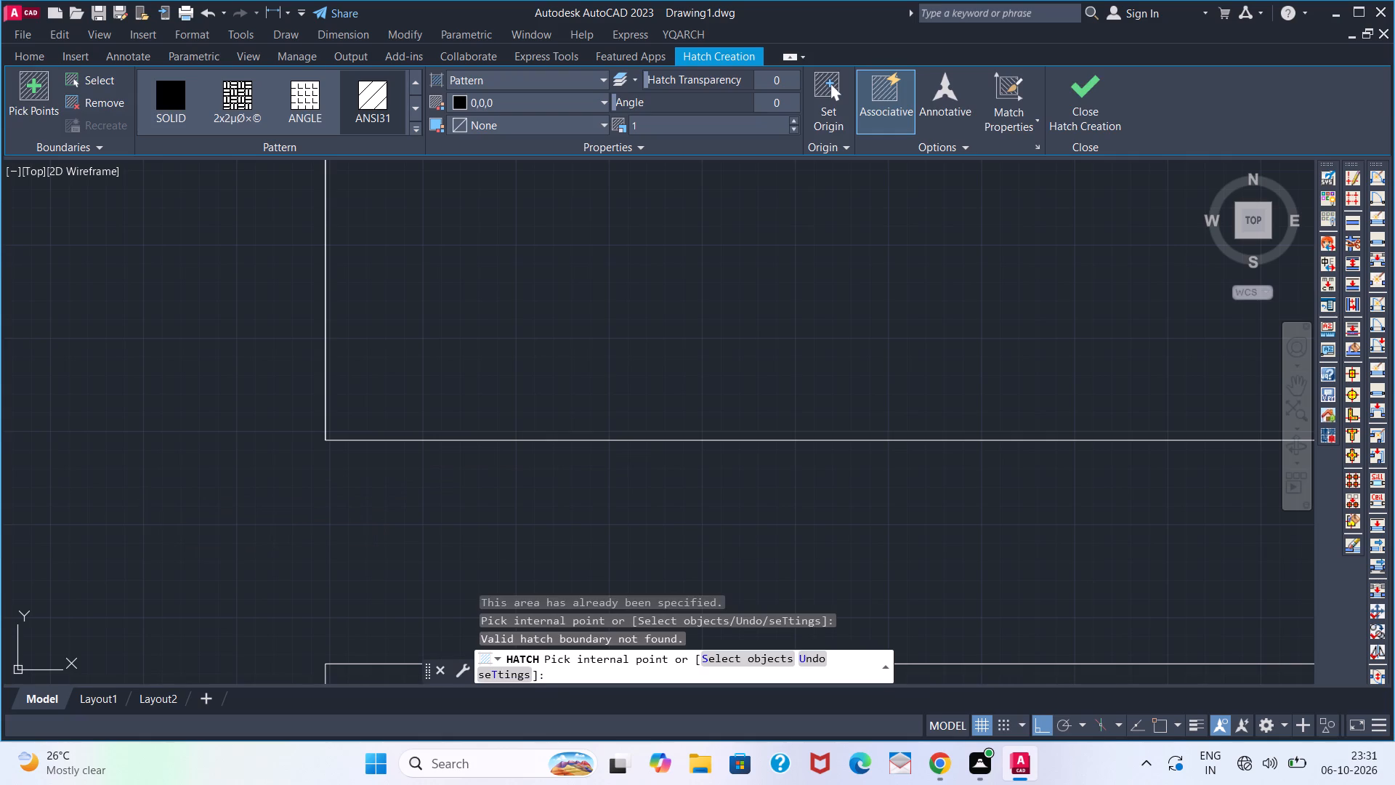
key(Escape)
Add to the hatch the outer wall between the BEDROOM1 and KITCHEN windows with its connected partition in the BEDROOM2 plan.
scroll(141, 515, down, 7)
click(150, 363)
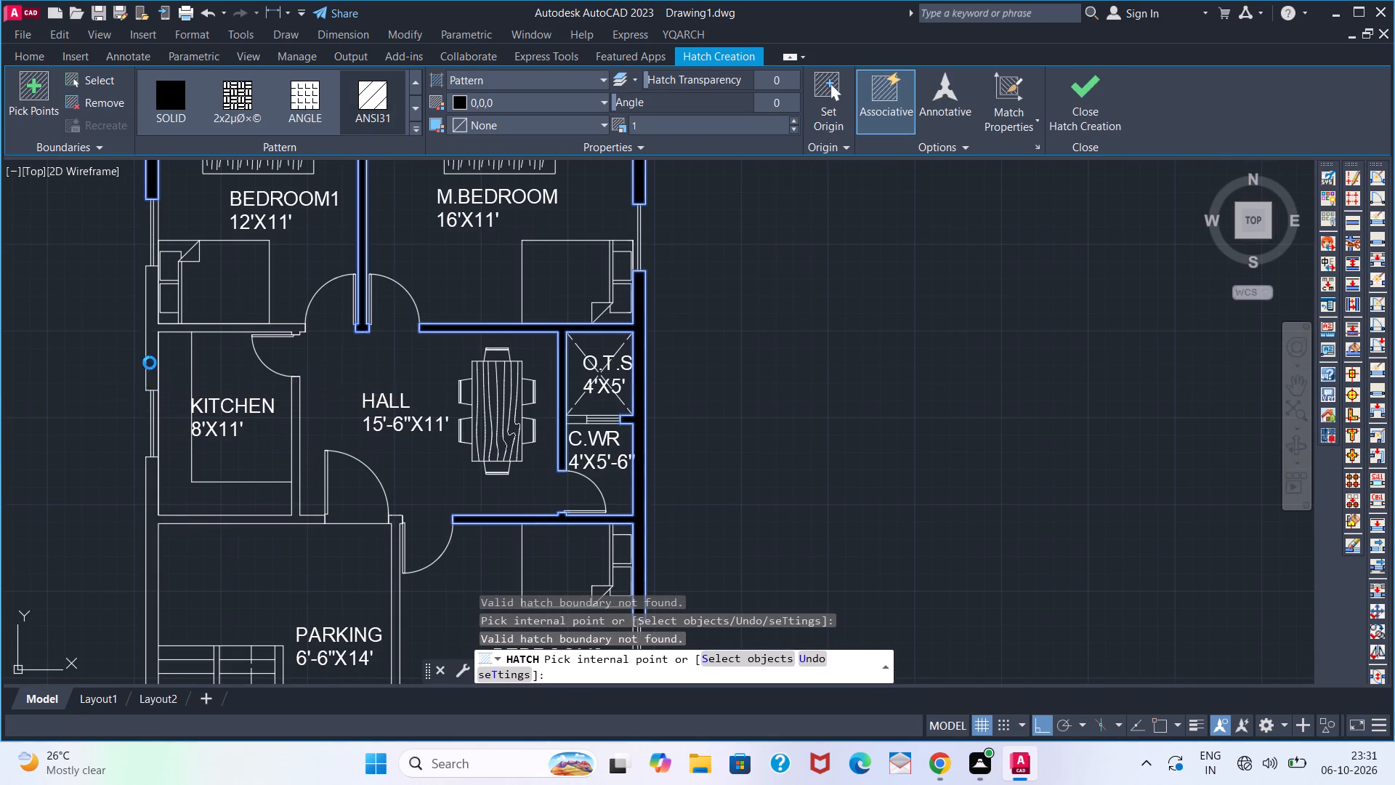
Add to the hatch the walls enclosing BEDROOM2 along the parking side and the front.
scroll(166, 438, down, 2)
middle_drag(251, 401, 255, 364)
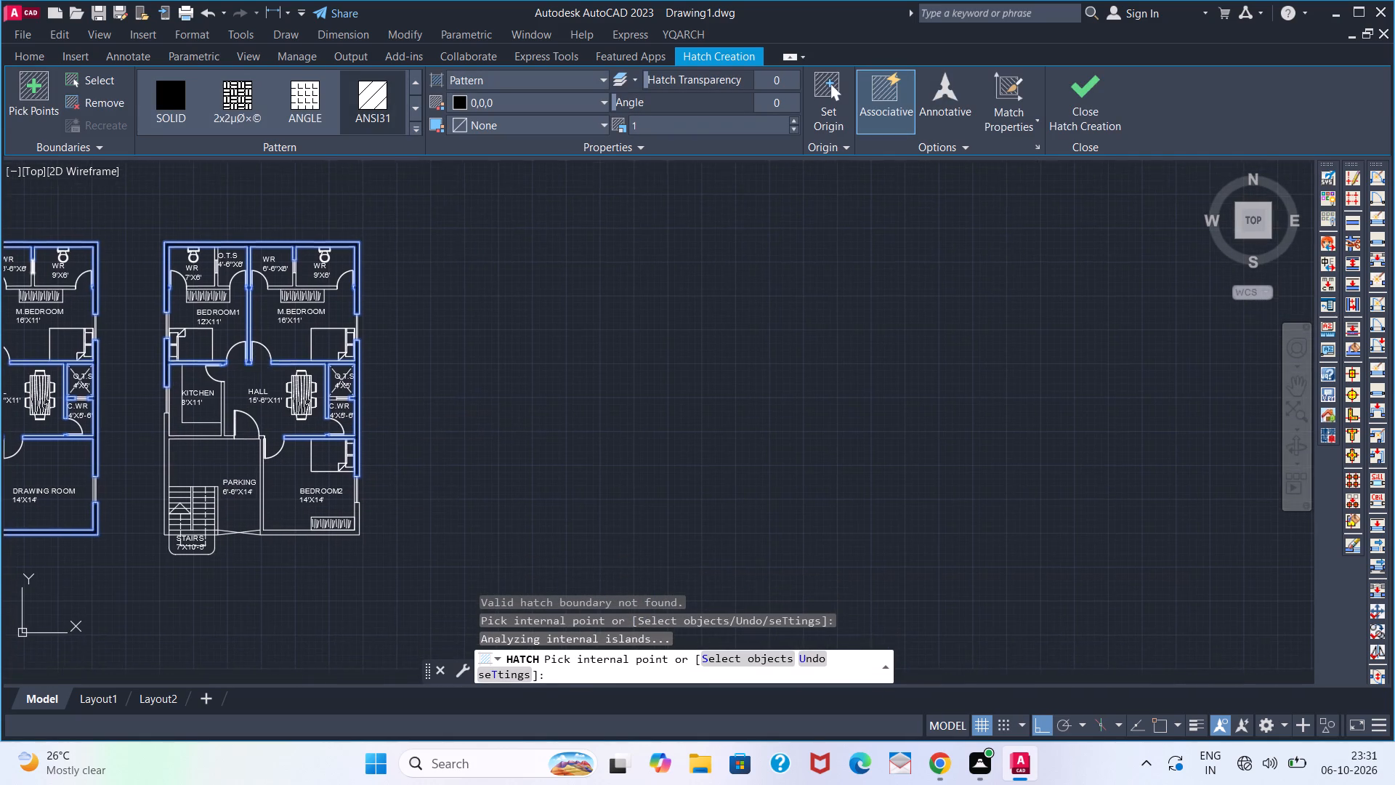
scroll(247, 528, up, 4)
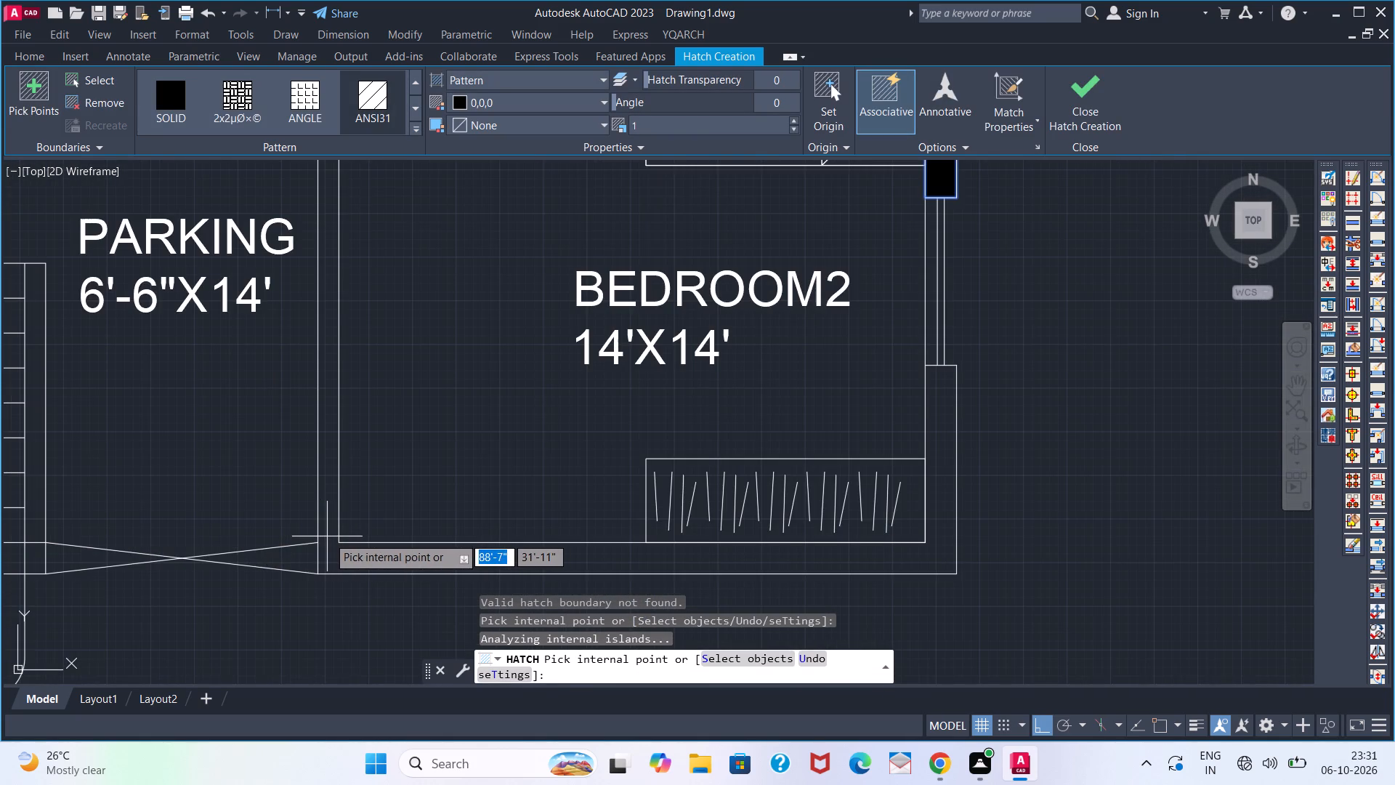
click(328, 536)
Add to the hatch the short wall piece beside the window between O.T.S and C.WR in the BEDROOM2 plan.
scroll(328, 526, down, 2)
middle_drag(248, 431, 204, 640)
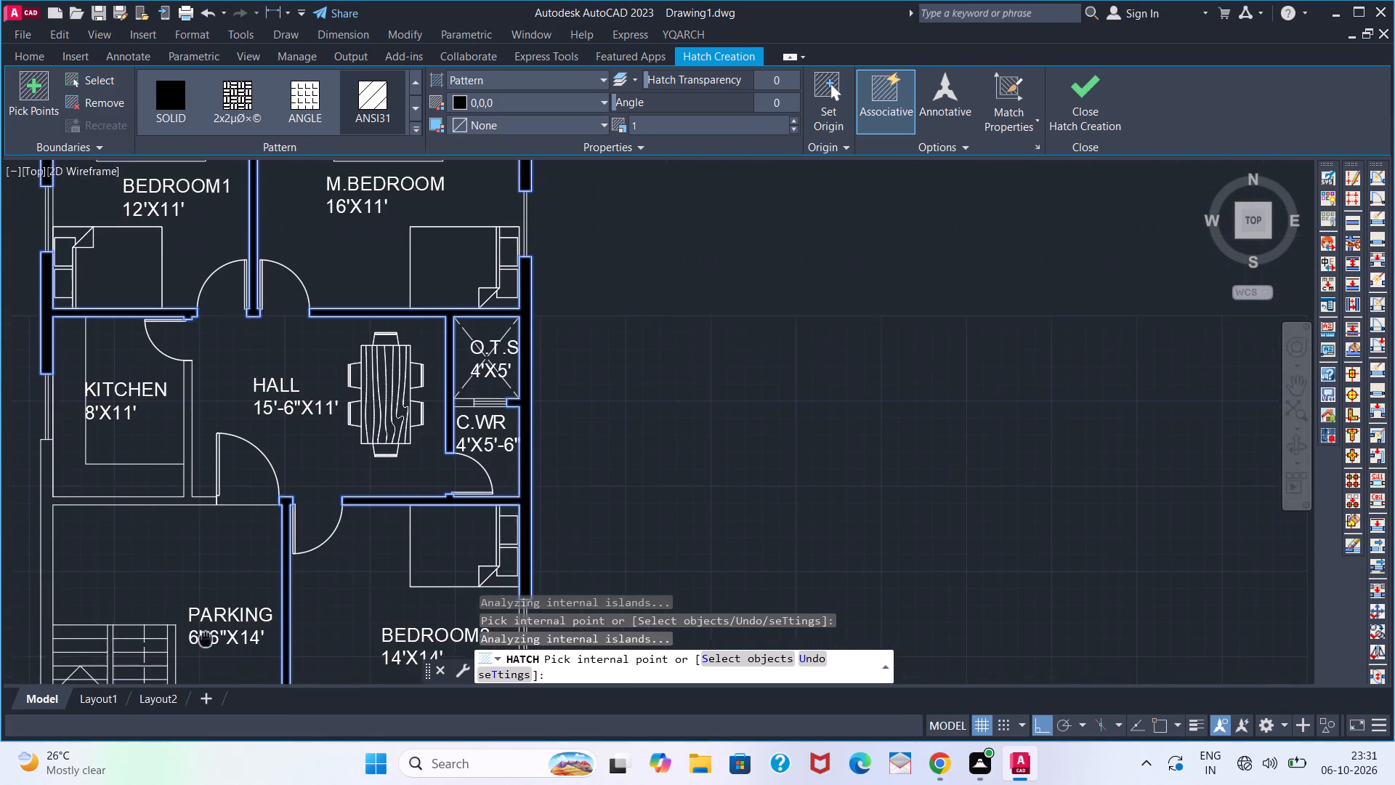
scroll(485, 462, up, 4)
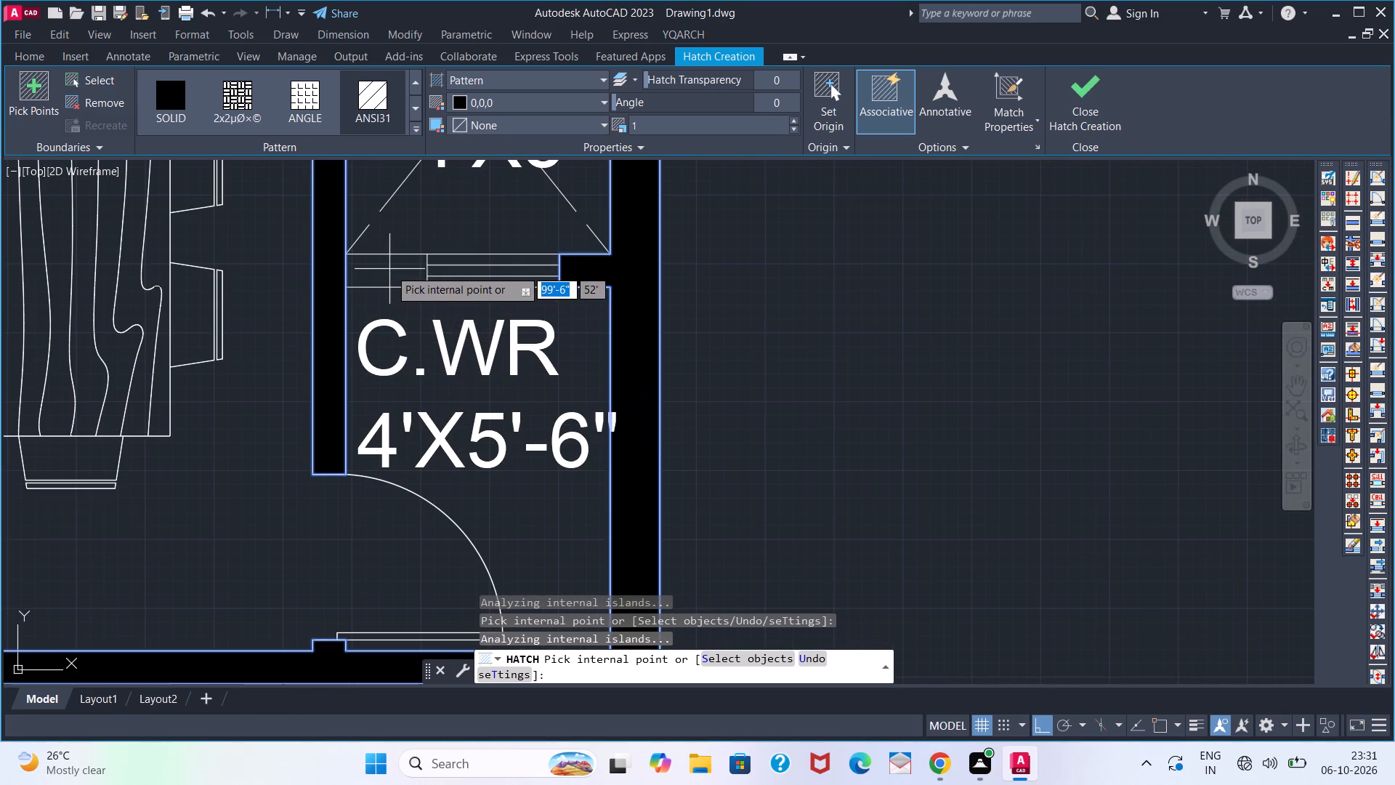
click(389, 269)
Add the outer wall beside the kitchen and parking with its connected kitchen partitions in the BEDROOM2 plan, and finish the hatch.
scroll(155, 515, down, 2)
middle_drag(85, 482, 386, 482)
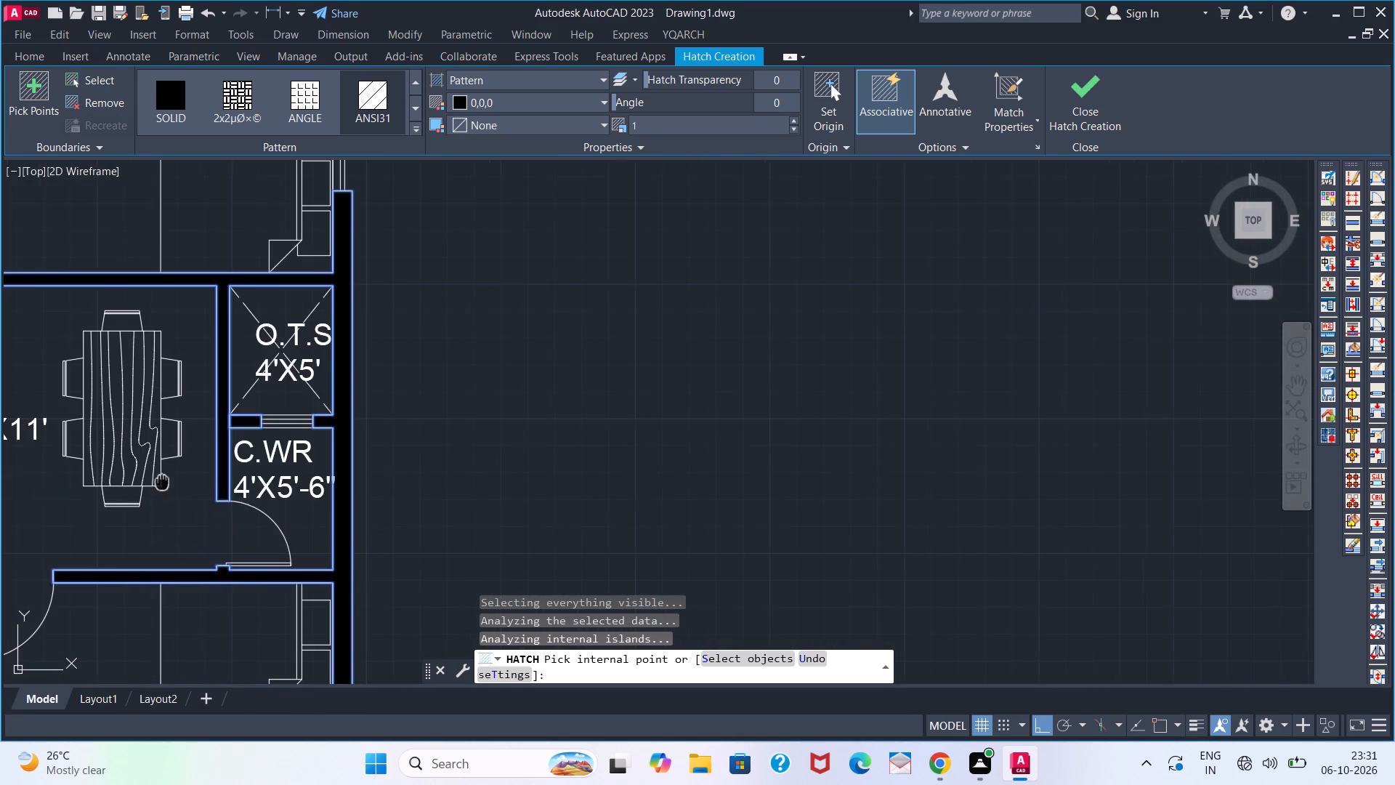
middle_drag(386, 482, 596, 482)
scroll(587, 479, down, 3)
scroll(481, 493, up, 4)
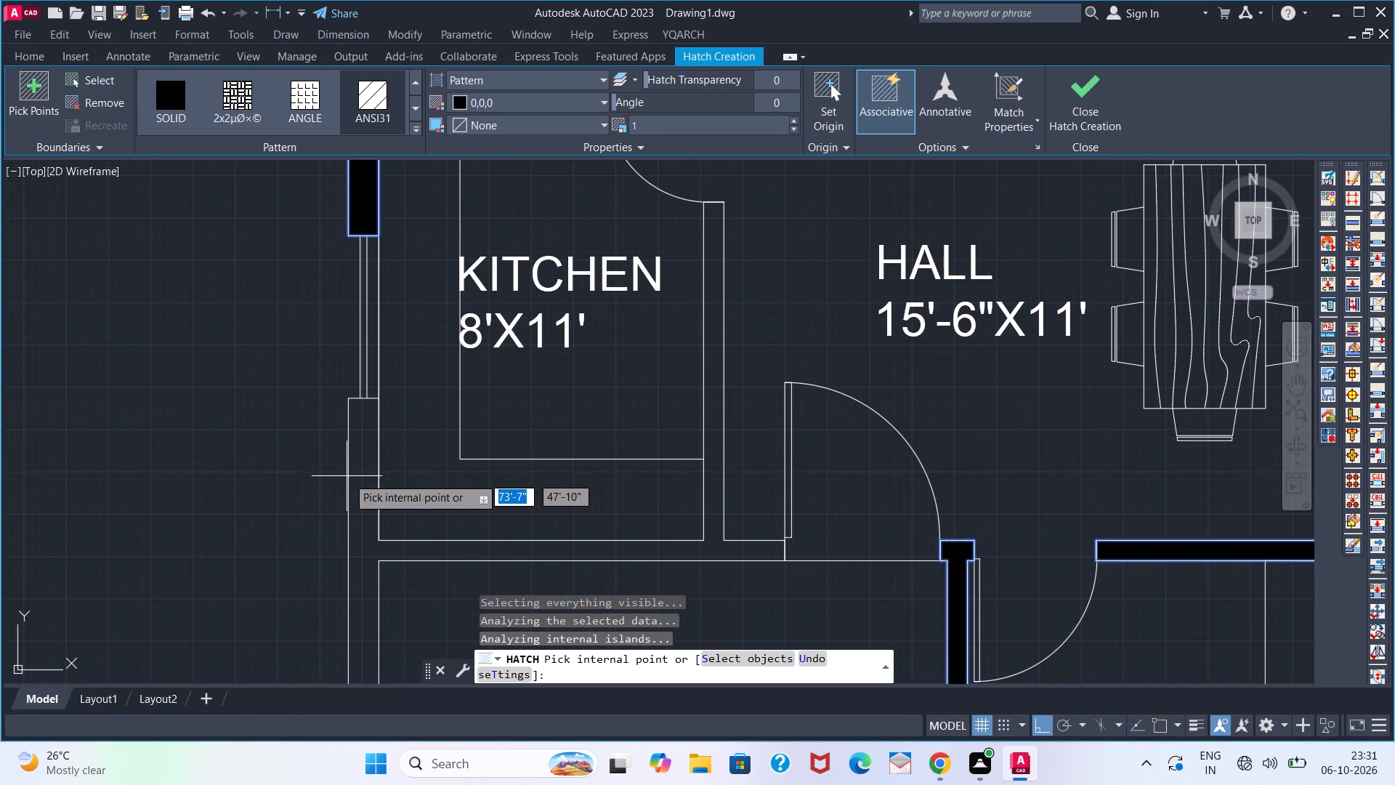
click(358, 475)
scroll(383, 555, down, 4)
middle_drag(382, 547, 389, 504)
middle_drag(389, 491, 389, 458)
key(space)
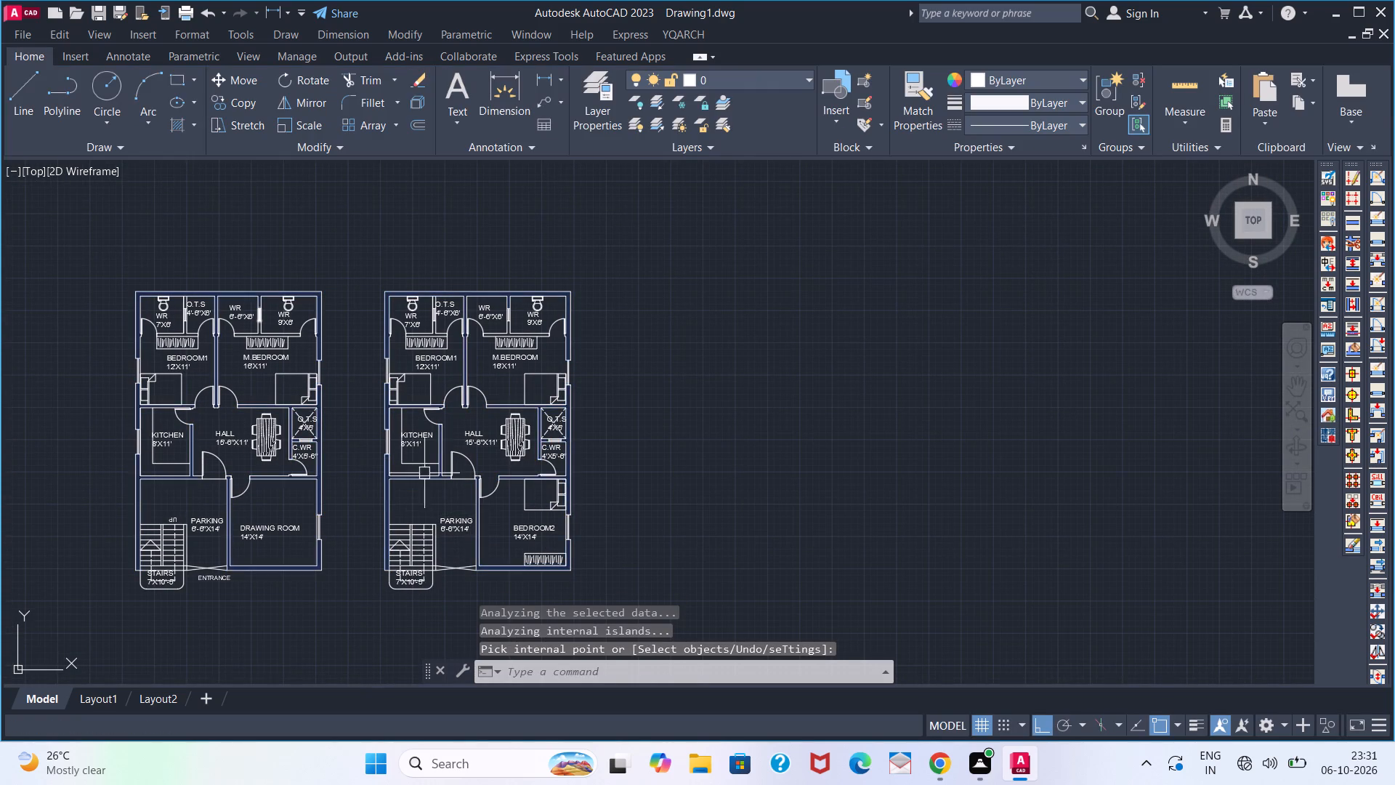
Change the PARKING label in the BEDROOM2 plan to TERRACE, keeping its dimension line.
scroll(458, 521, up, 4)
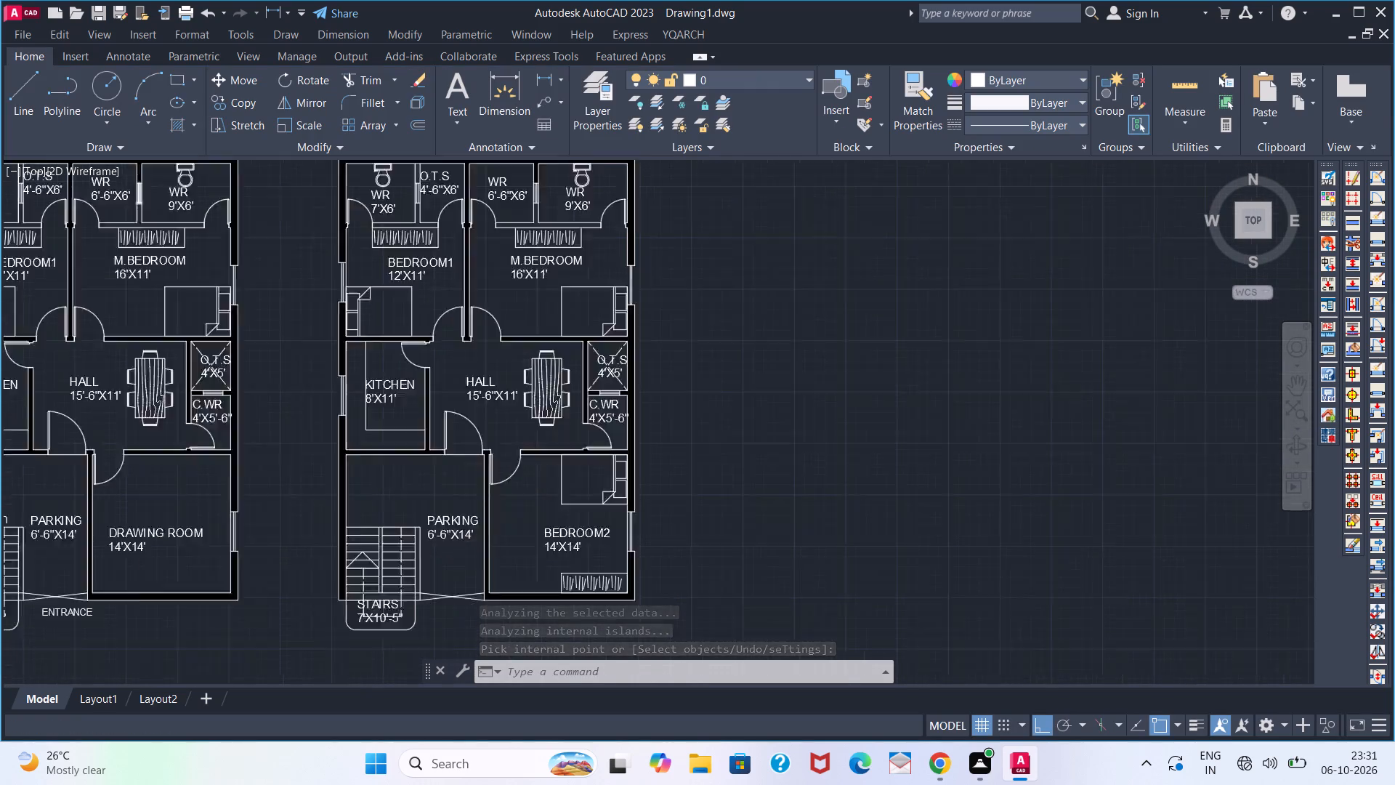
double_click(458, 521)
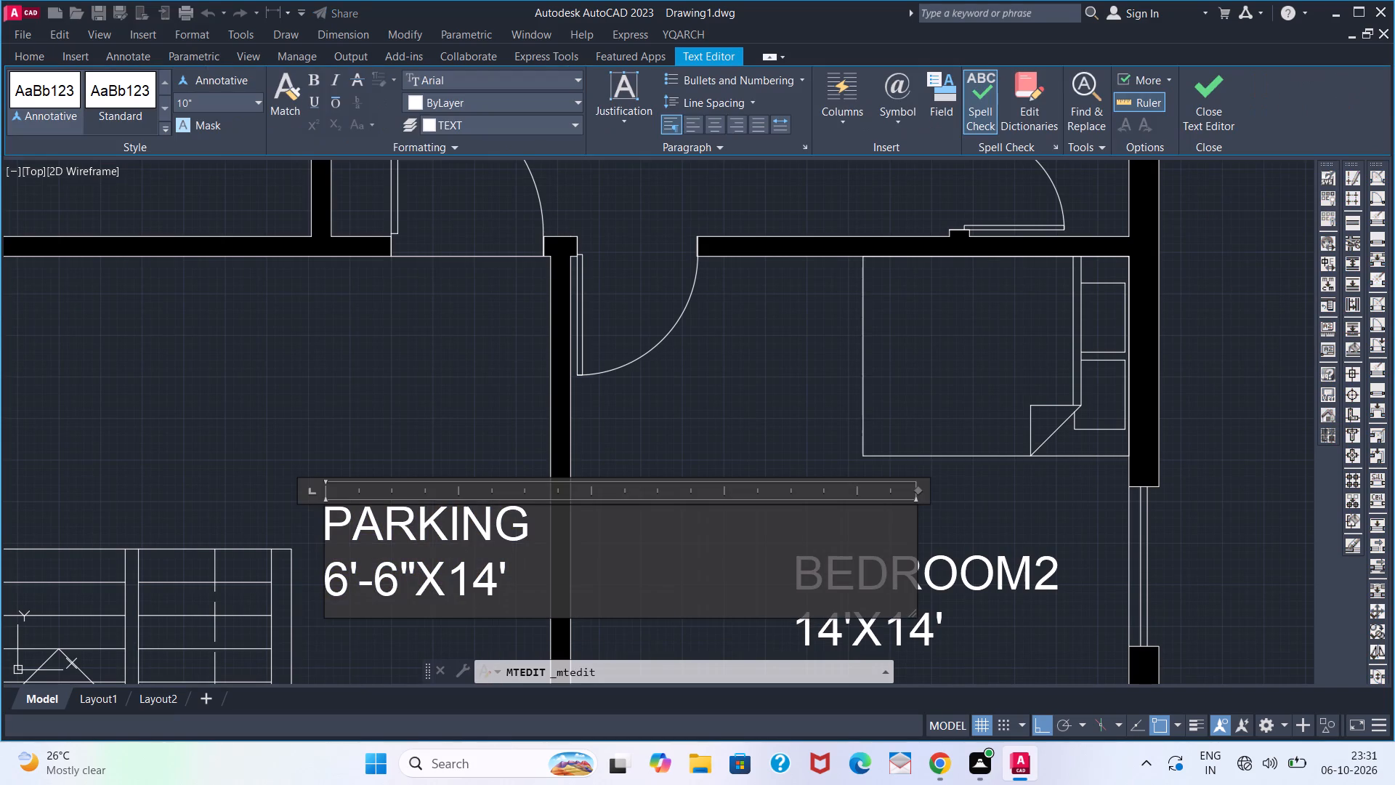
click(530, 514)
key(BackSpace)
key(BackSpace)
key(BackSpace)
key(BackSpace)
key(BackSpace)
key(BackSpace)
key(BackSpace)
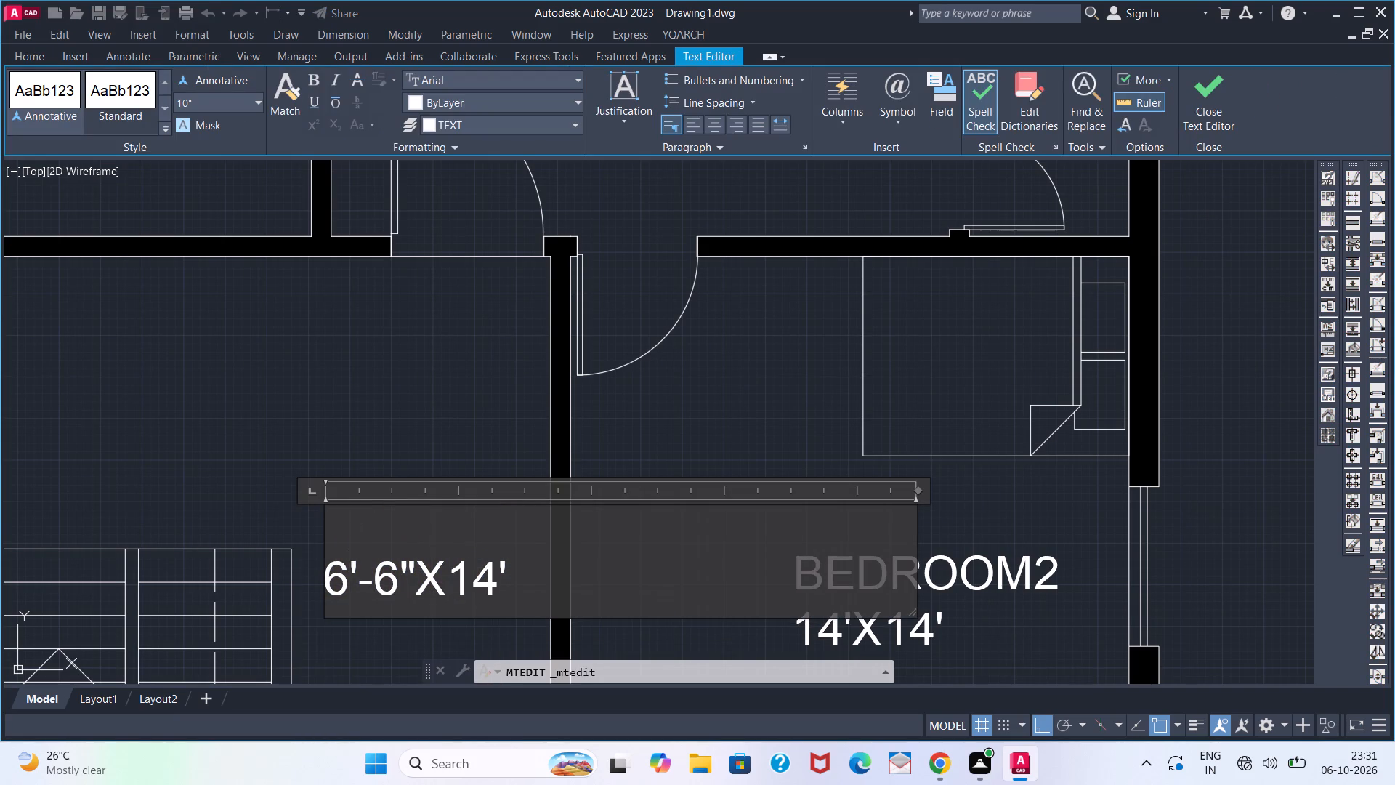
text(TERRACE)
click(356, 372)
Change the name in the 6'-6"X6' WR label of the BEDROOM2 plan to O.T.S.
scroll(401, 453, down, 4)
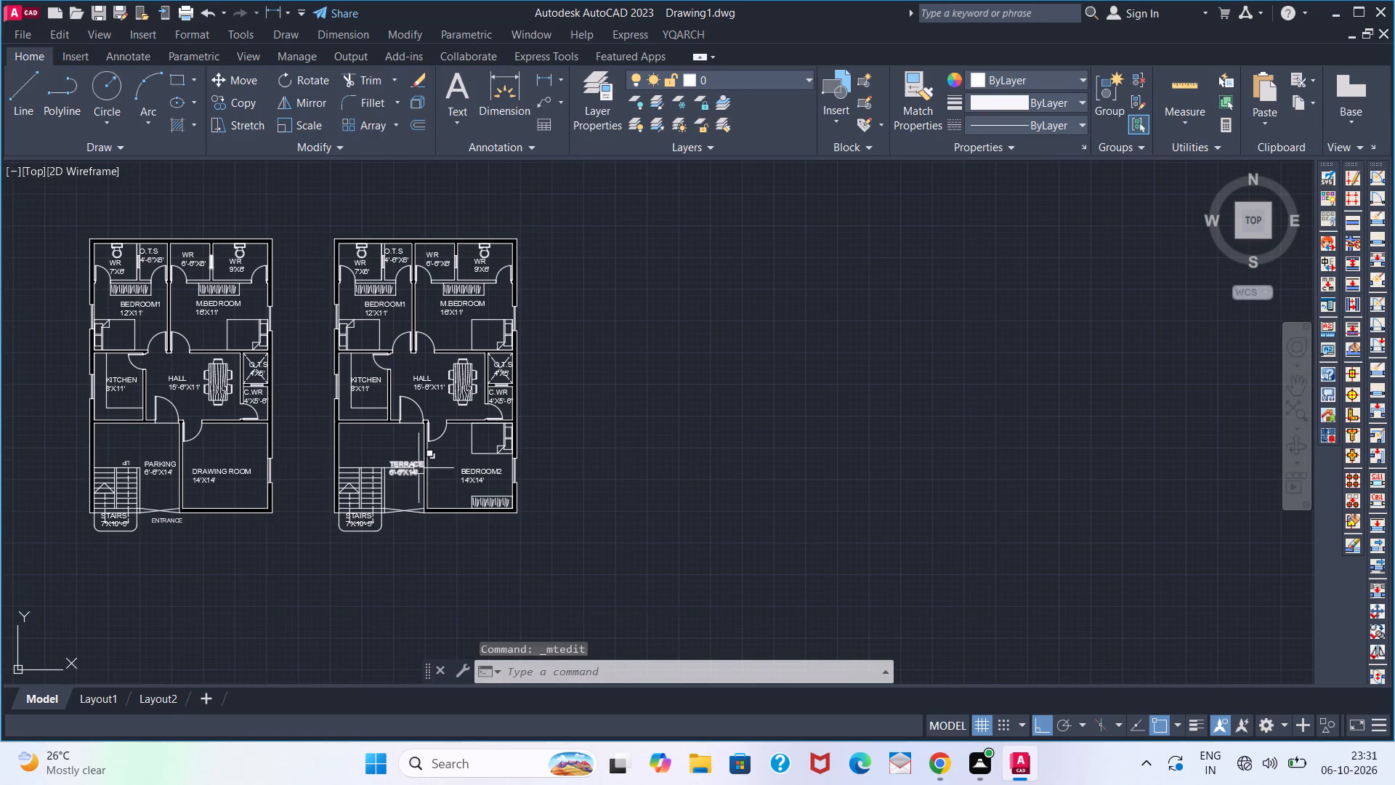
scroll(424, 264, up, 2)
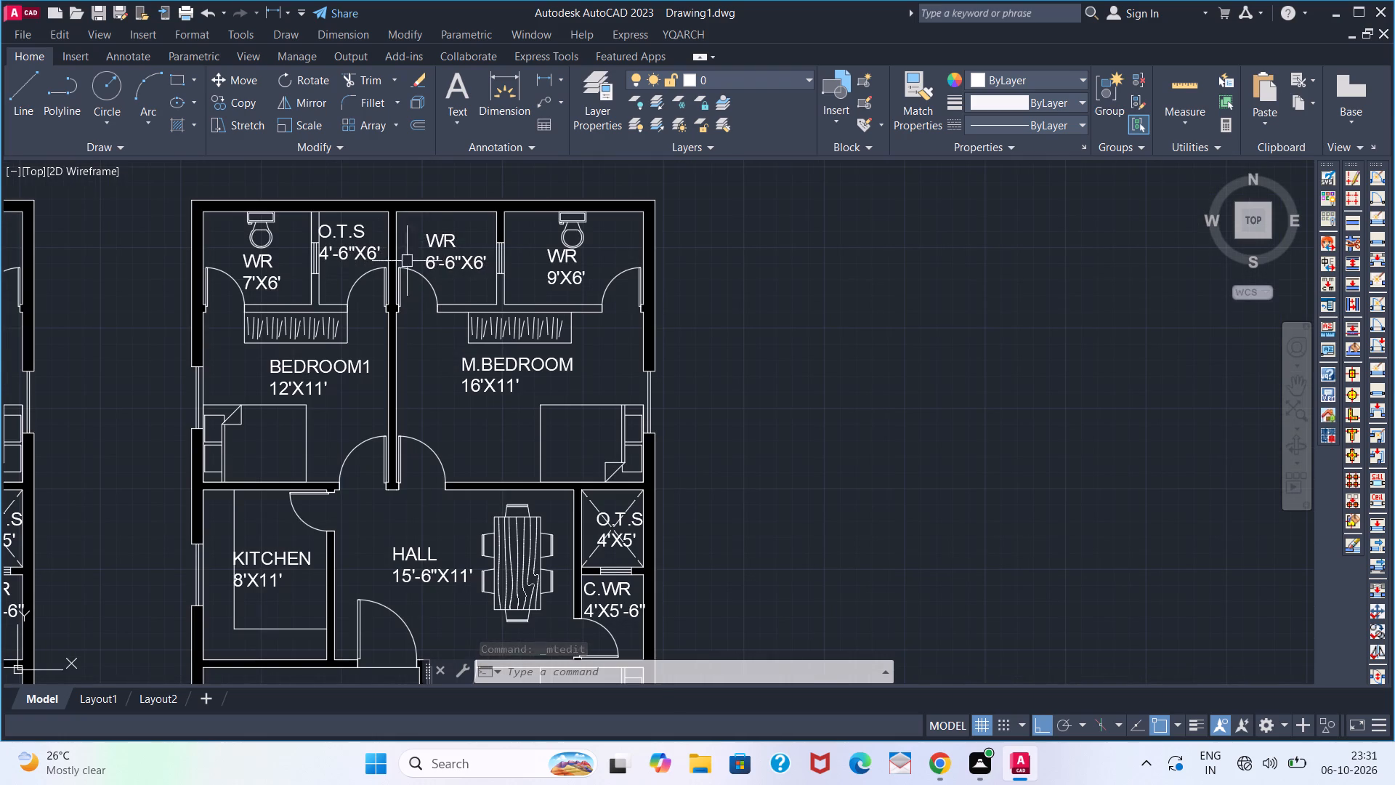
double_click(444, 246)
key(Right)
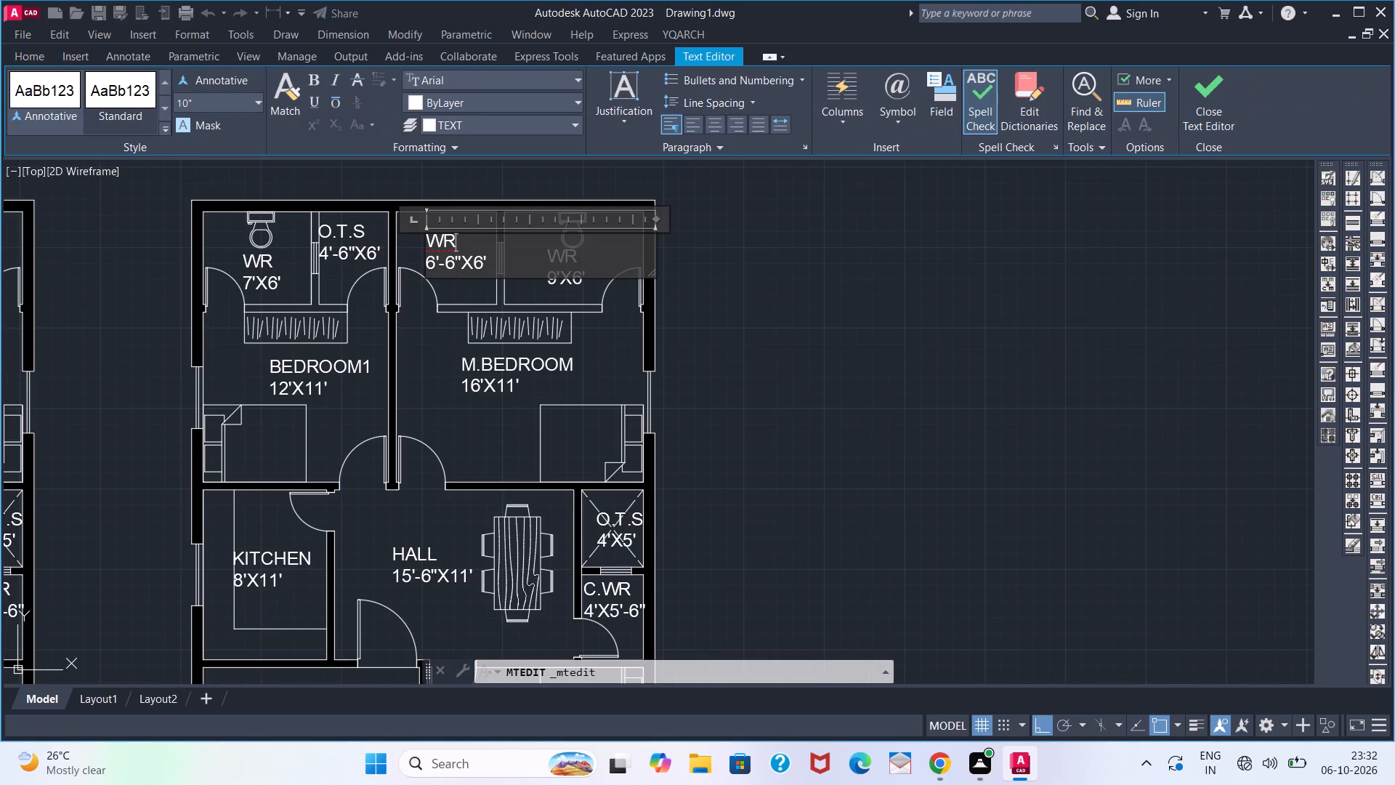
key(BackSpace)
key(BackSpace)
text(O.)
text(T.S)
click(170, 283)
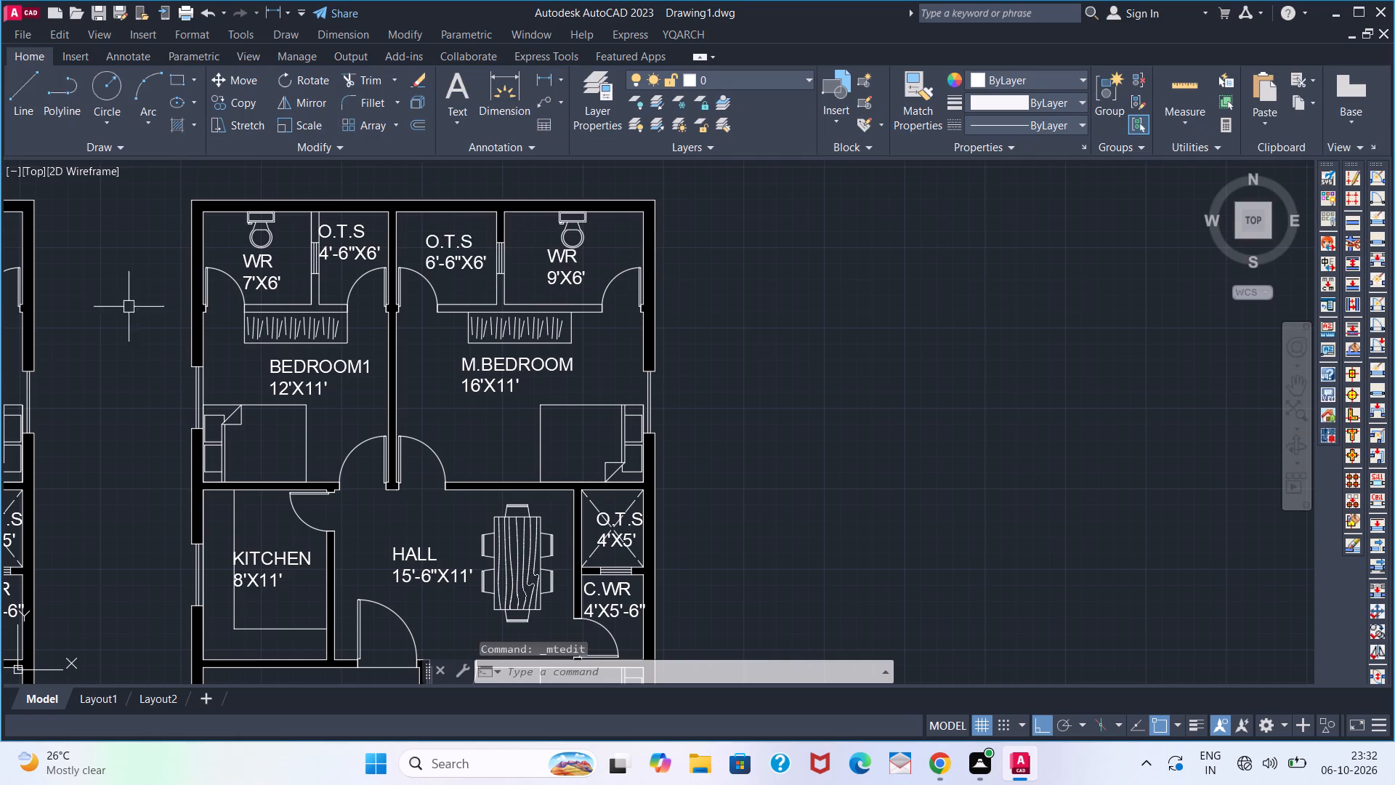
Change the name in the 6'-6"X6' WR label of the DRAWING ROOM plan to O.T.S.
scroll(126, 307, down, 1)
middle_drag(119, 309, 431, 307)
scroll(239, 267, up, 2)
double_click(246, 264)
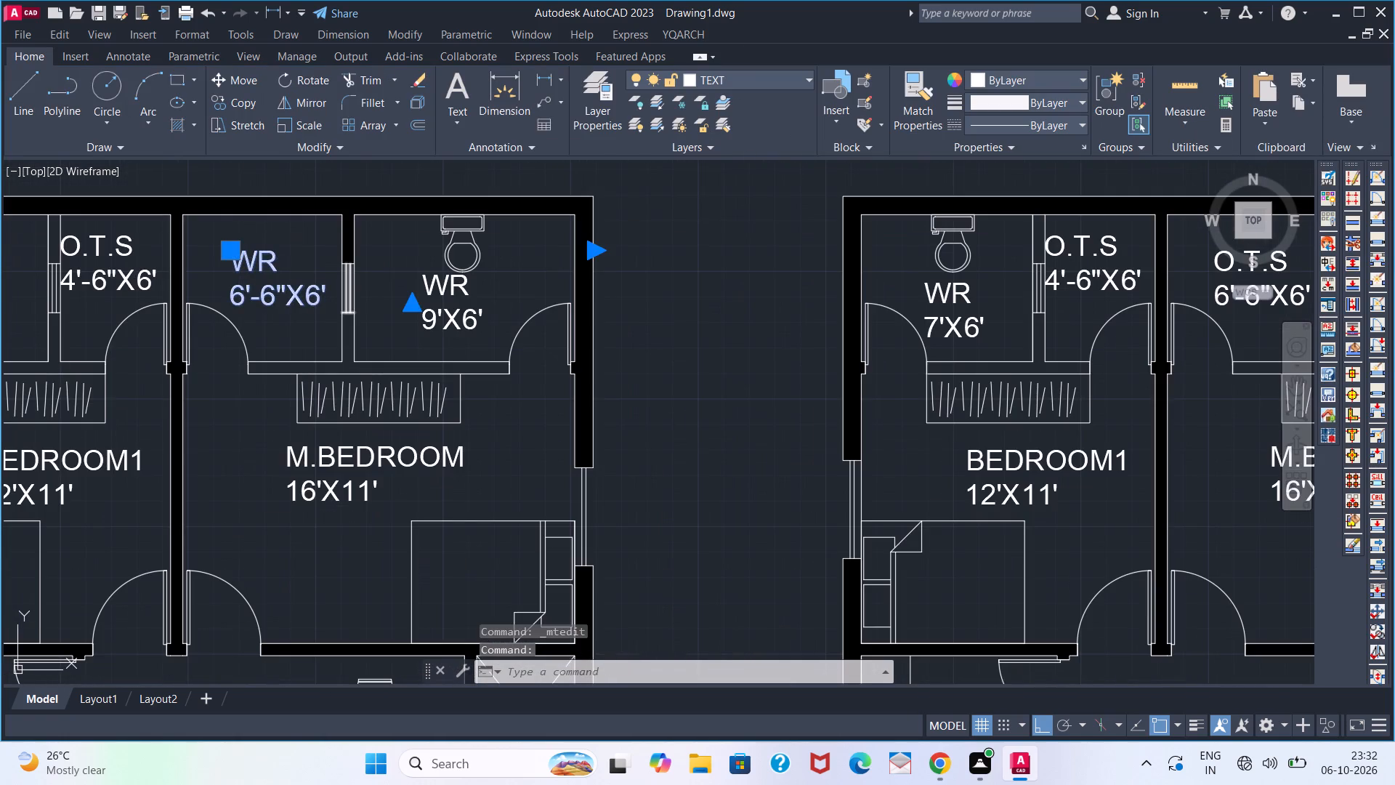
click(301, 260)
key(BackSpace)
key(BackSpace)
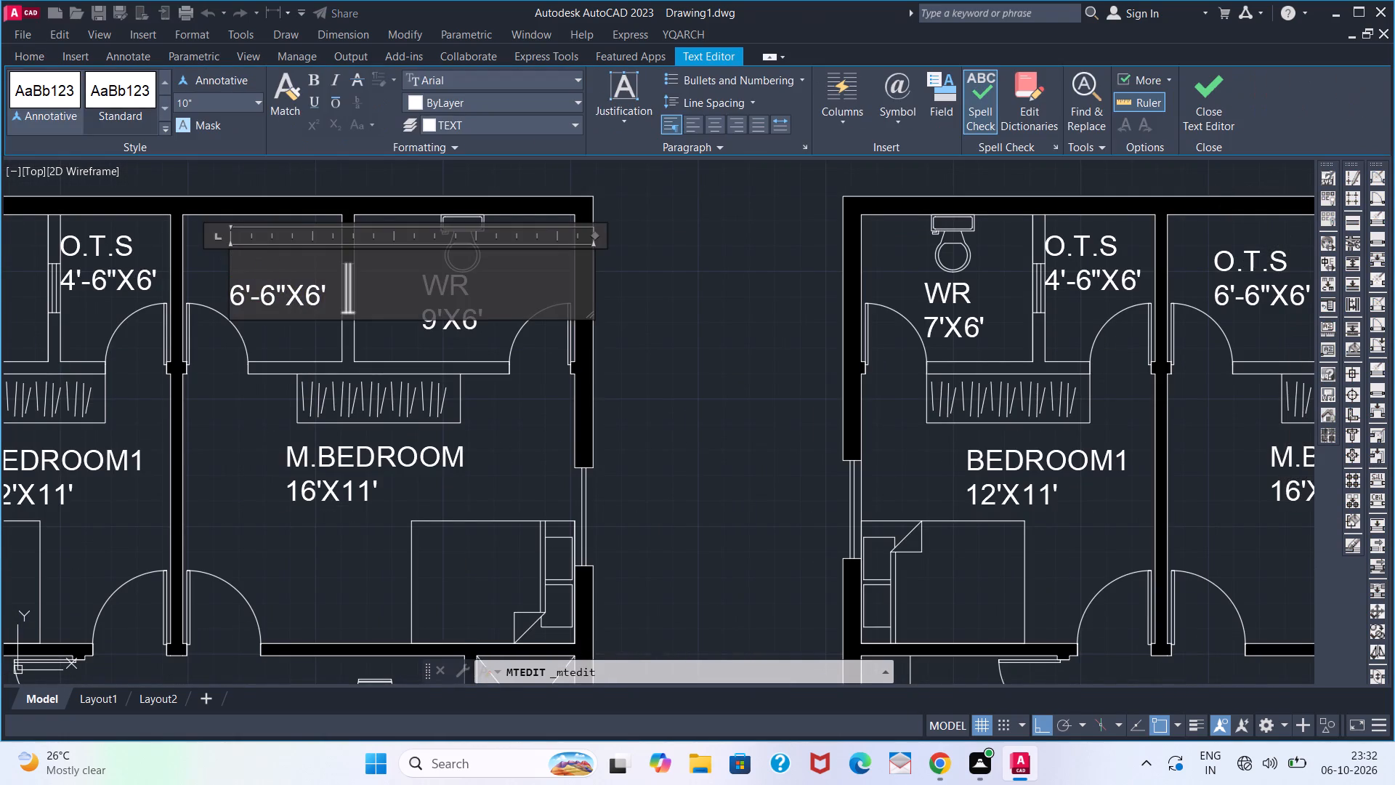
text(O.T.S)
click(647, 384)
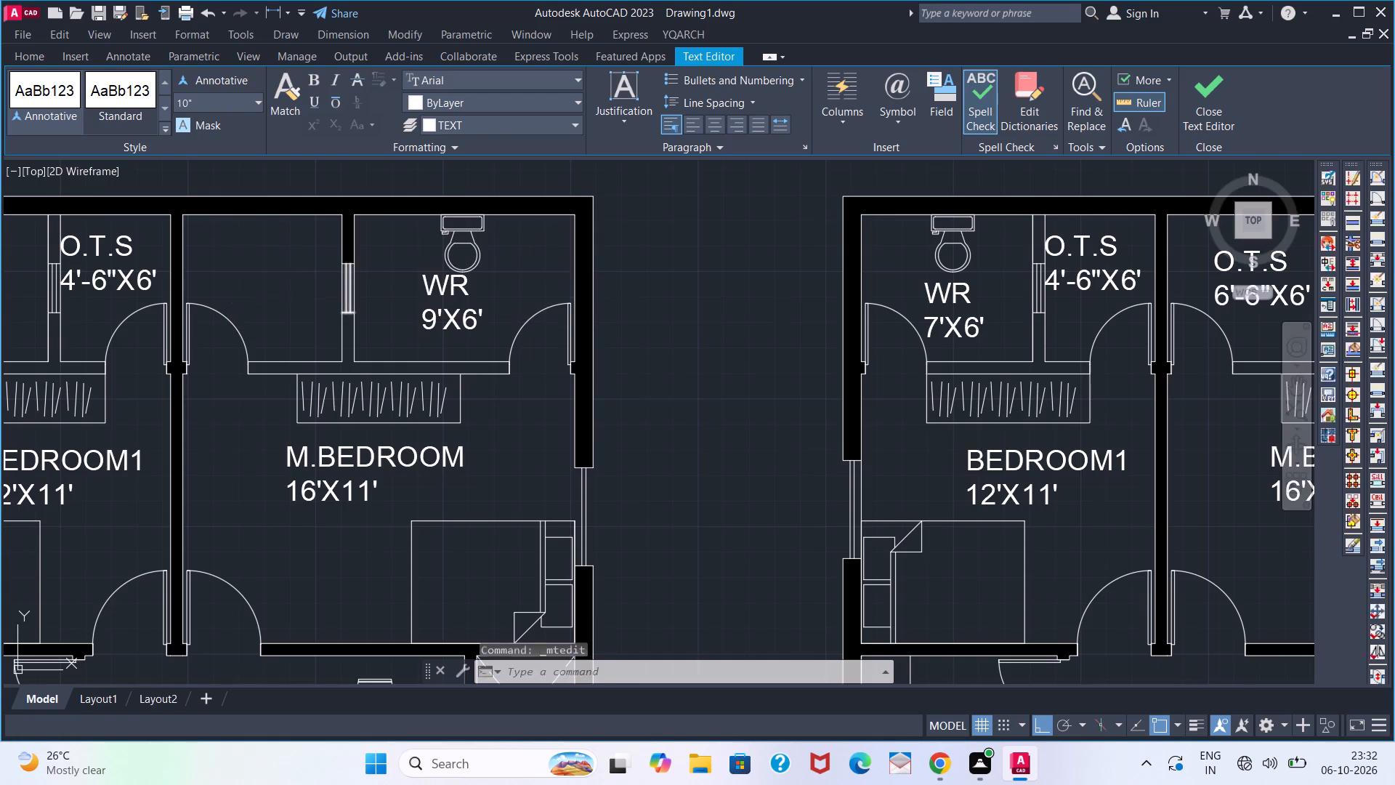
Copy the UP label above the PARKING stairs straight across to the matching stairs beside TERRACE in the BEDROOM2 plan.
scroll(618, 400, down, 2)
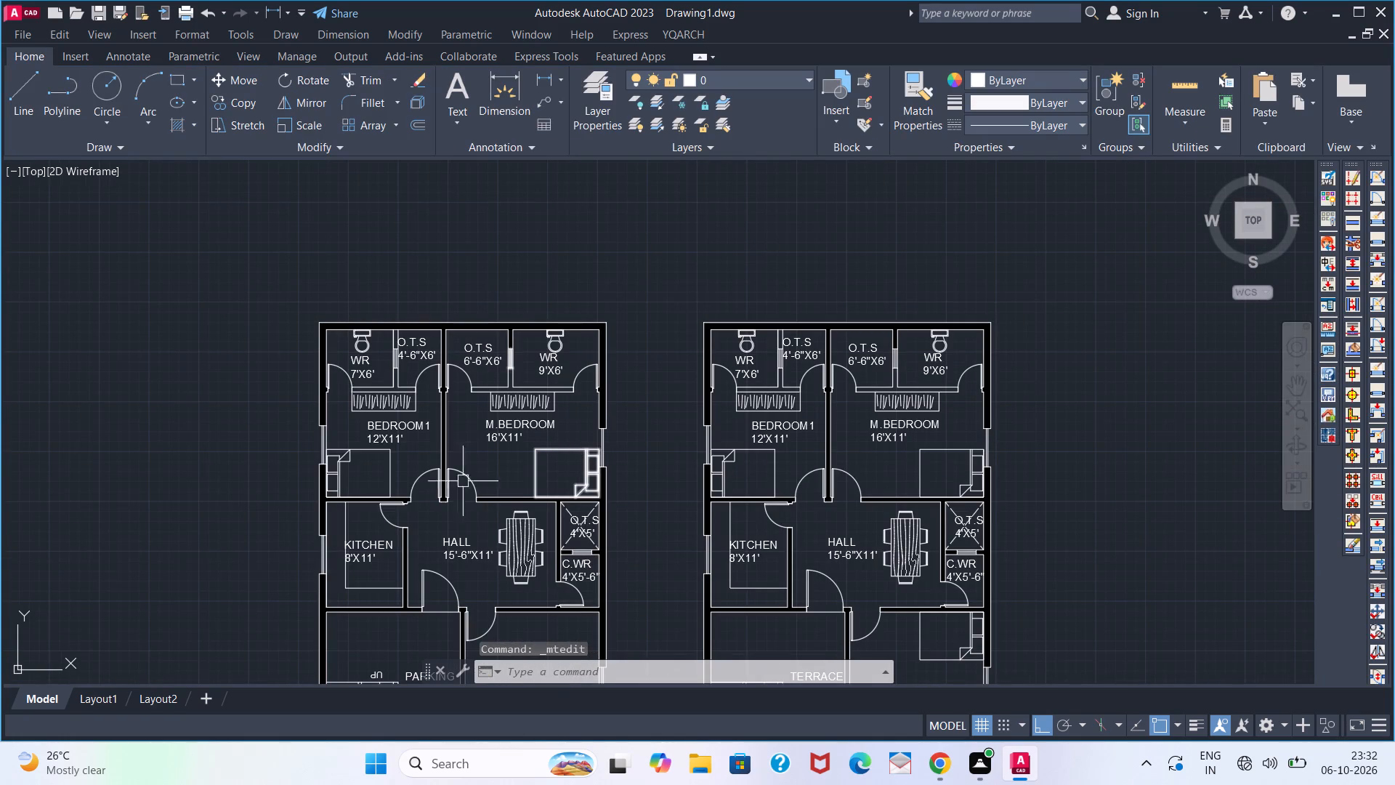
middle_drag(480, 505, 364, 344)
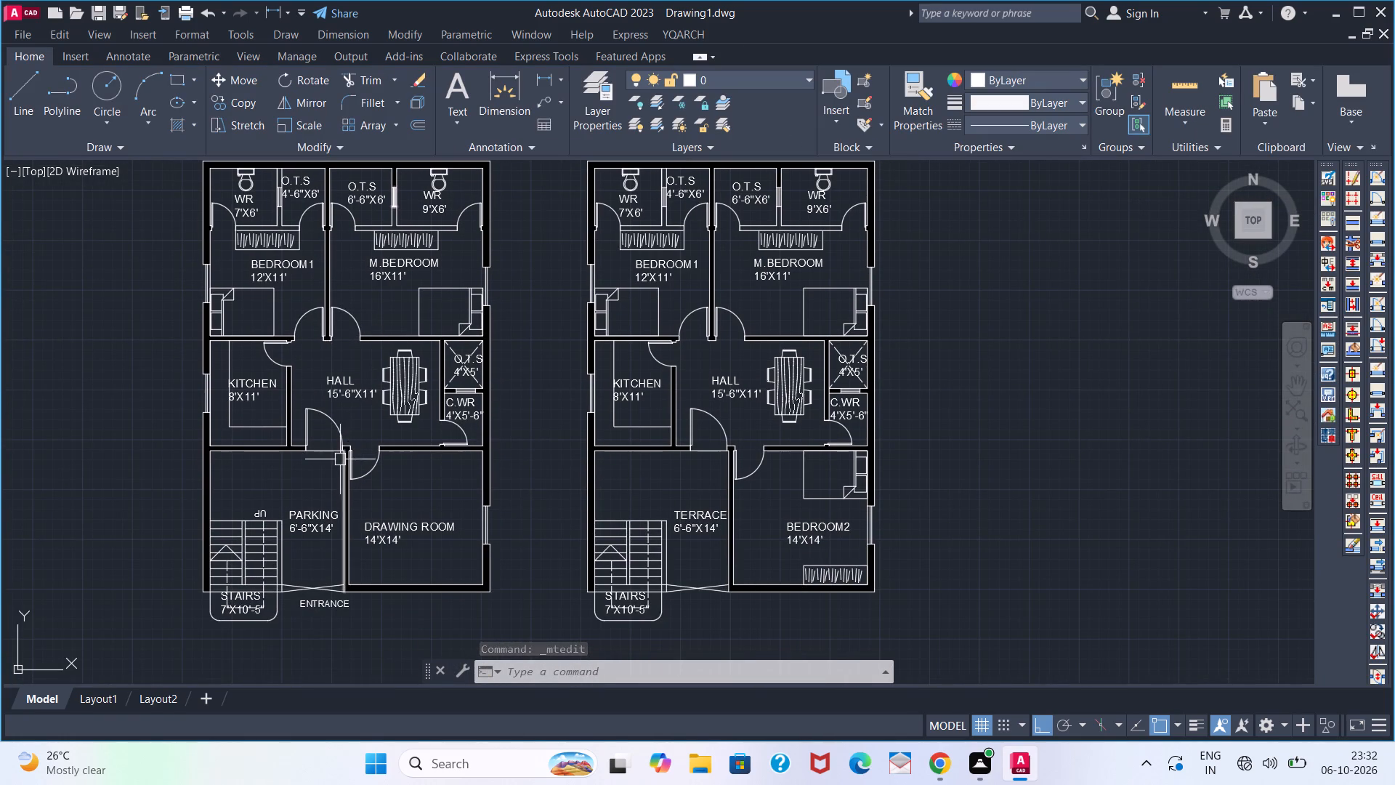
scroll(295, 503, up, 1)
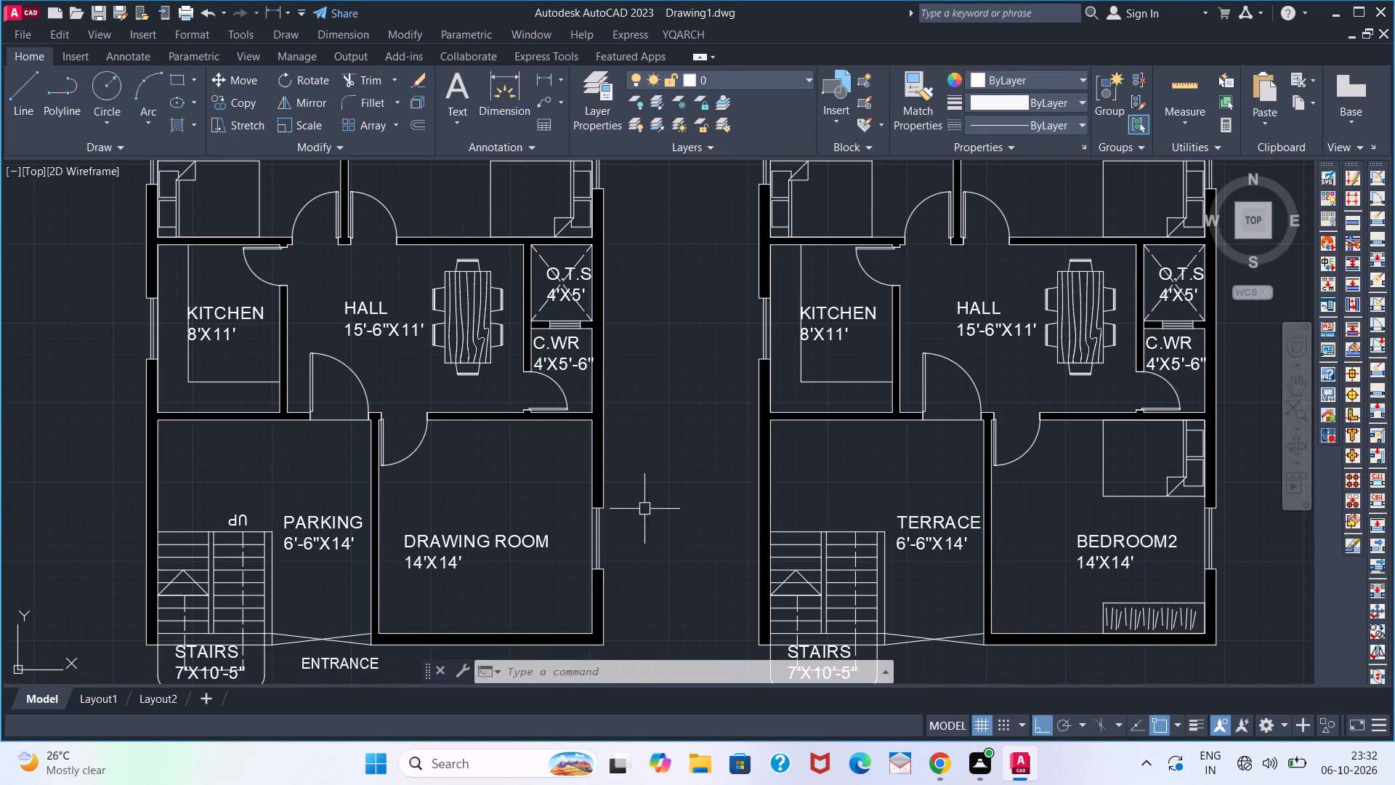
click(217, 517)
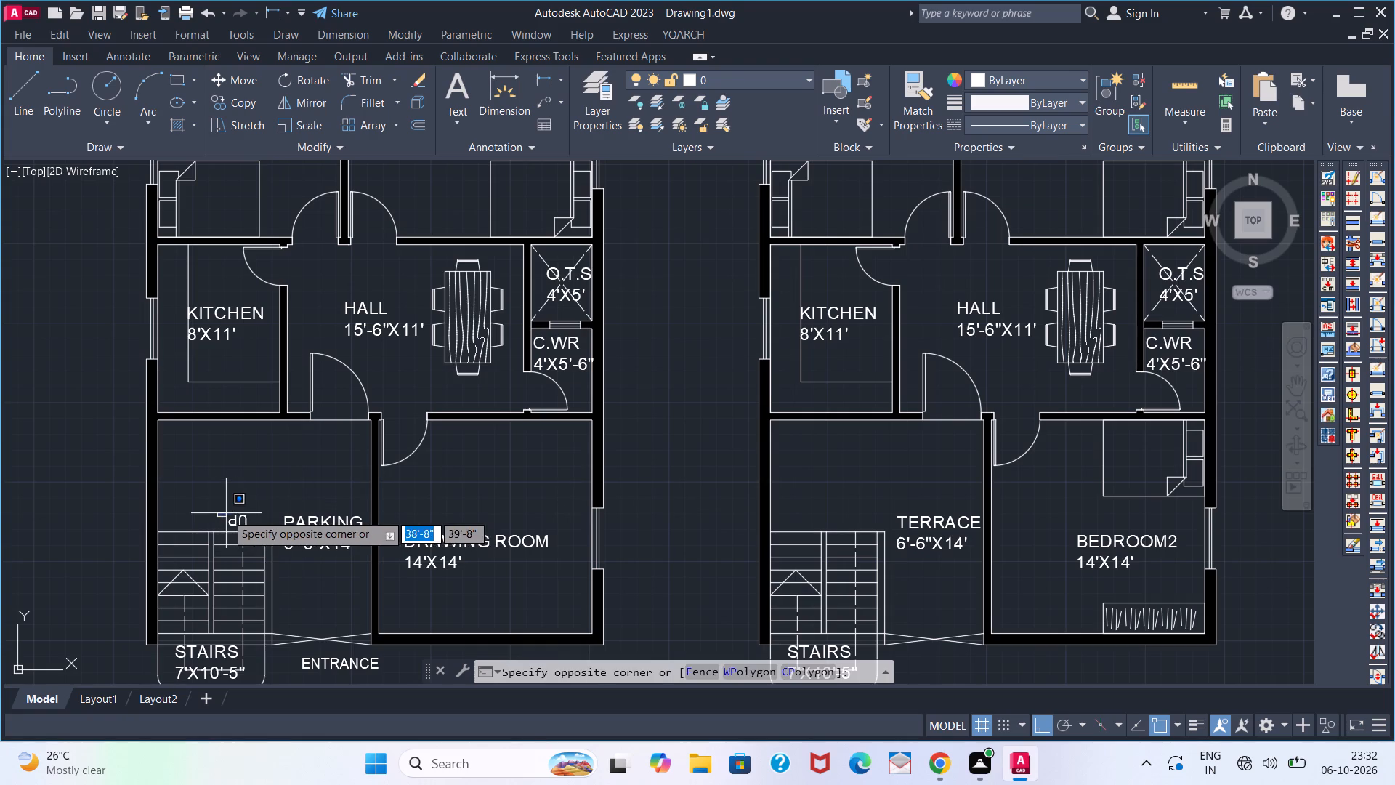
click(226, 513)
click(245, 512)
key(c)
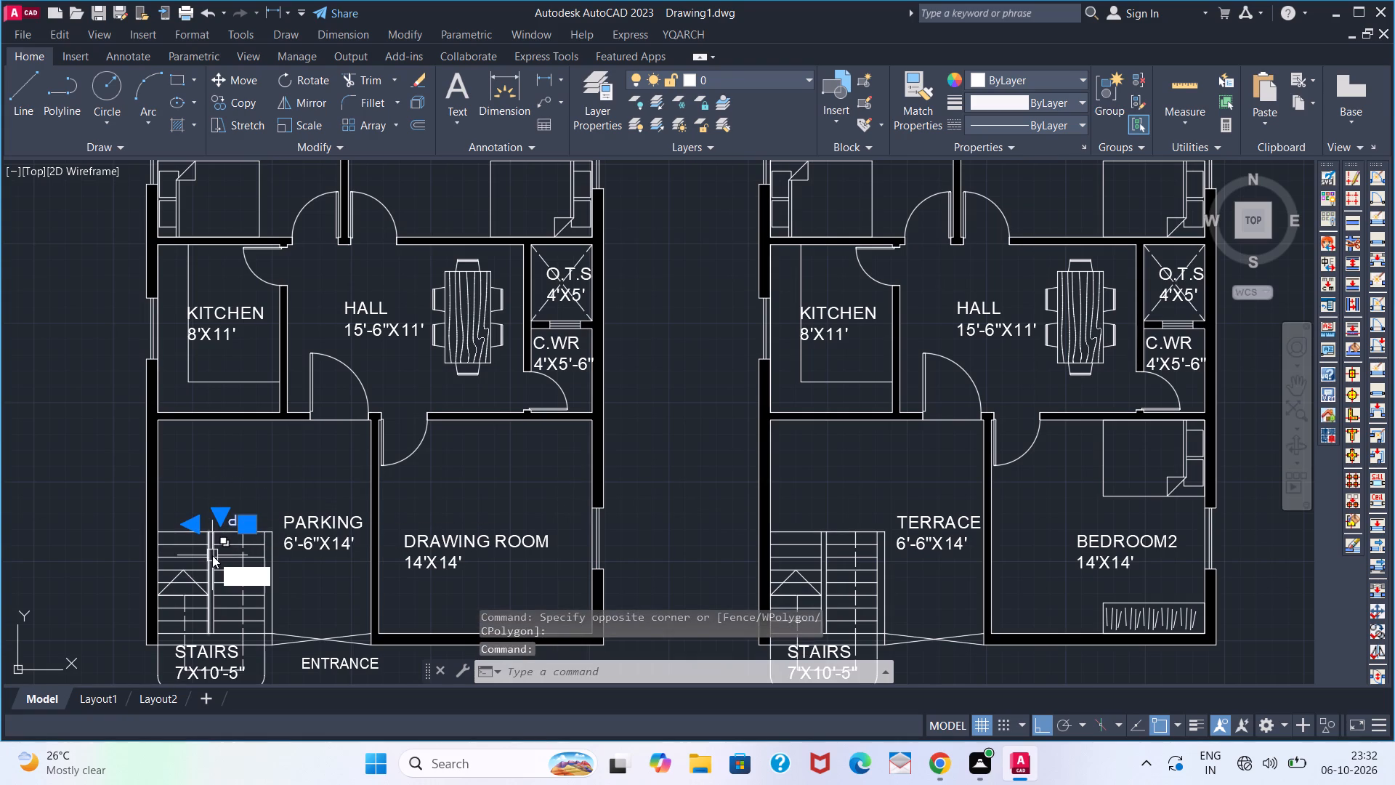
key(o)
key(Return)
click(227, 513)
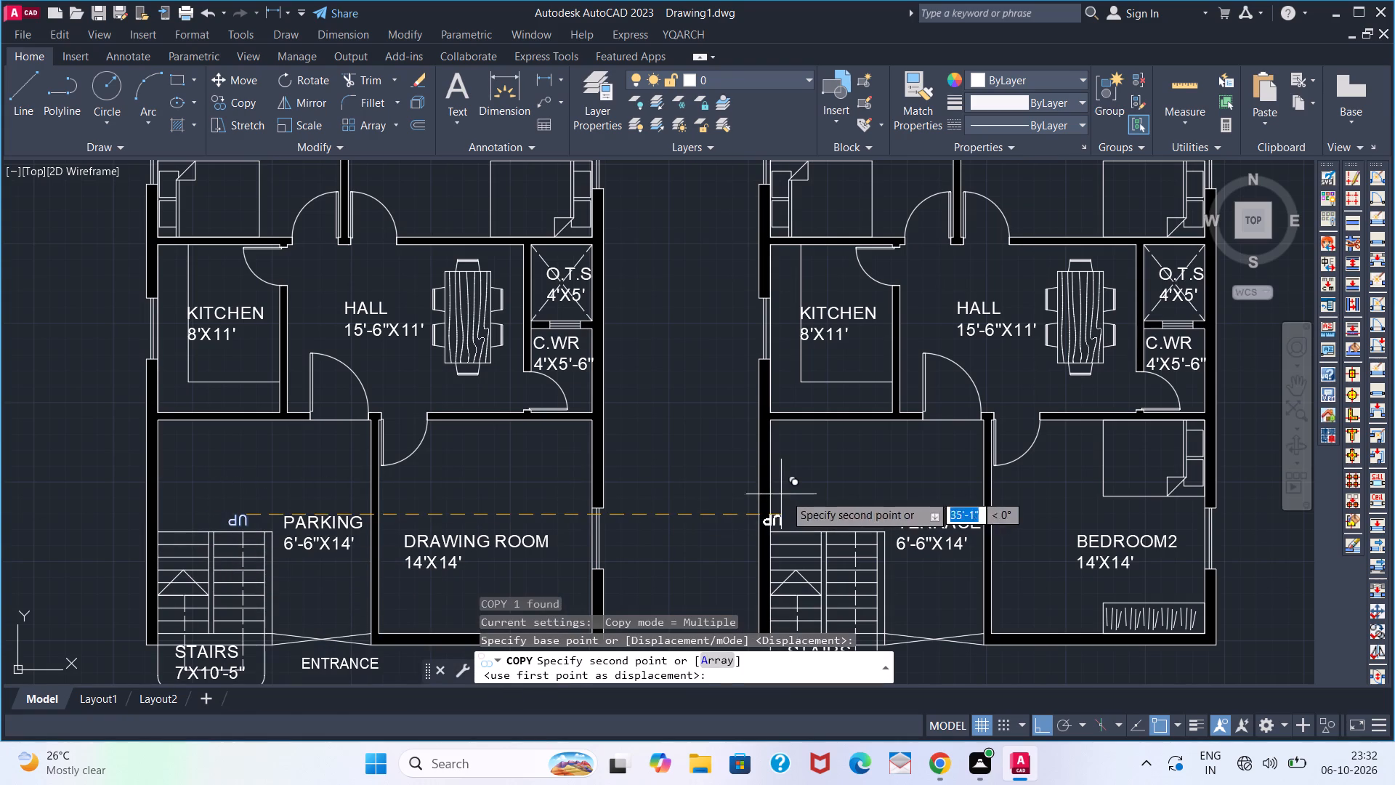
click(860, 489)
With Ortho off, place more UP copies outside the KITCHEN, BEDROOM1, M.BEDROOM and BEDROOM2 windows of the BEDROOM2 plan.
middle_drag(764, 482, 357, 534)
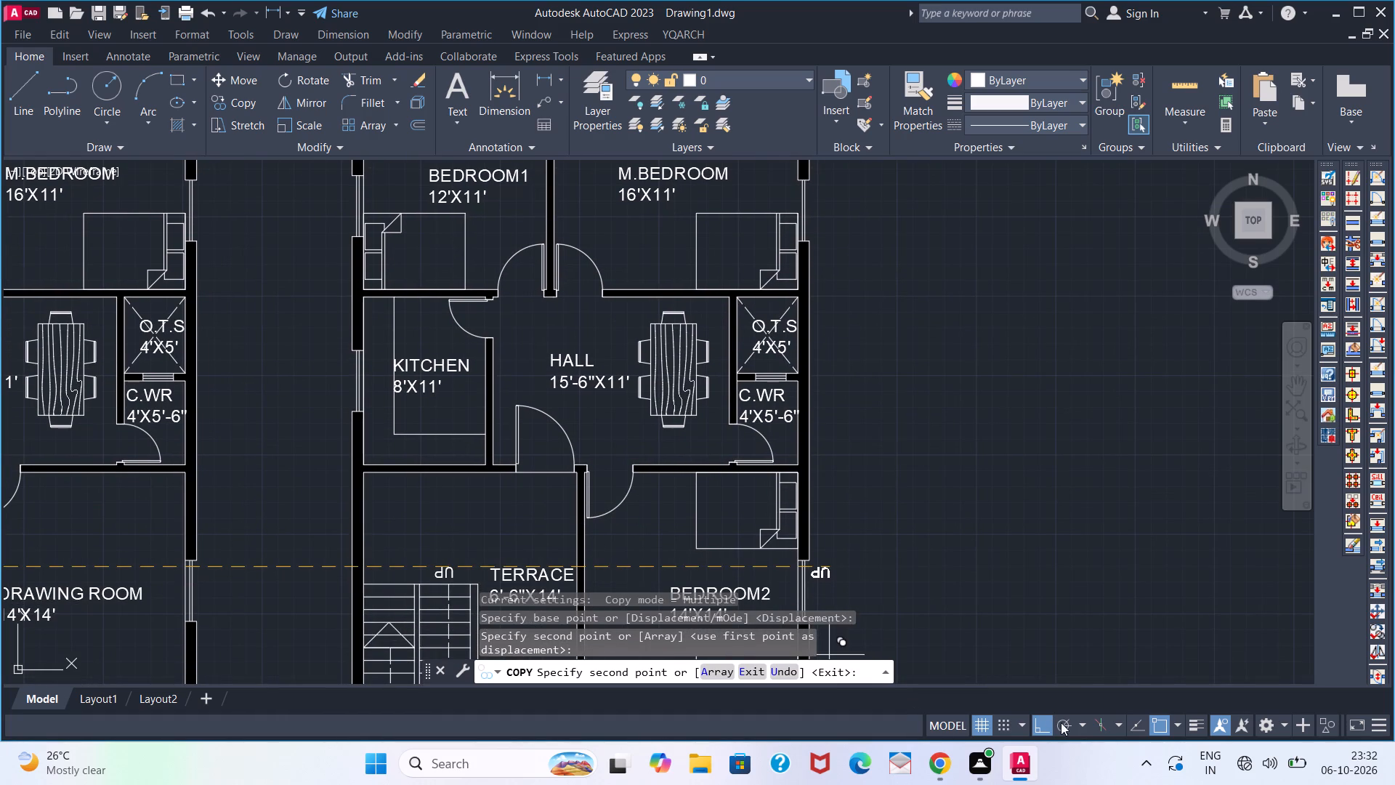
click(1052, 724)
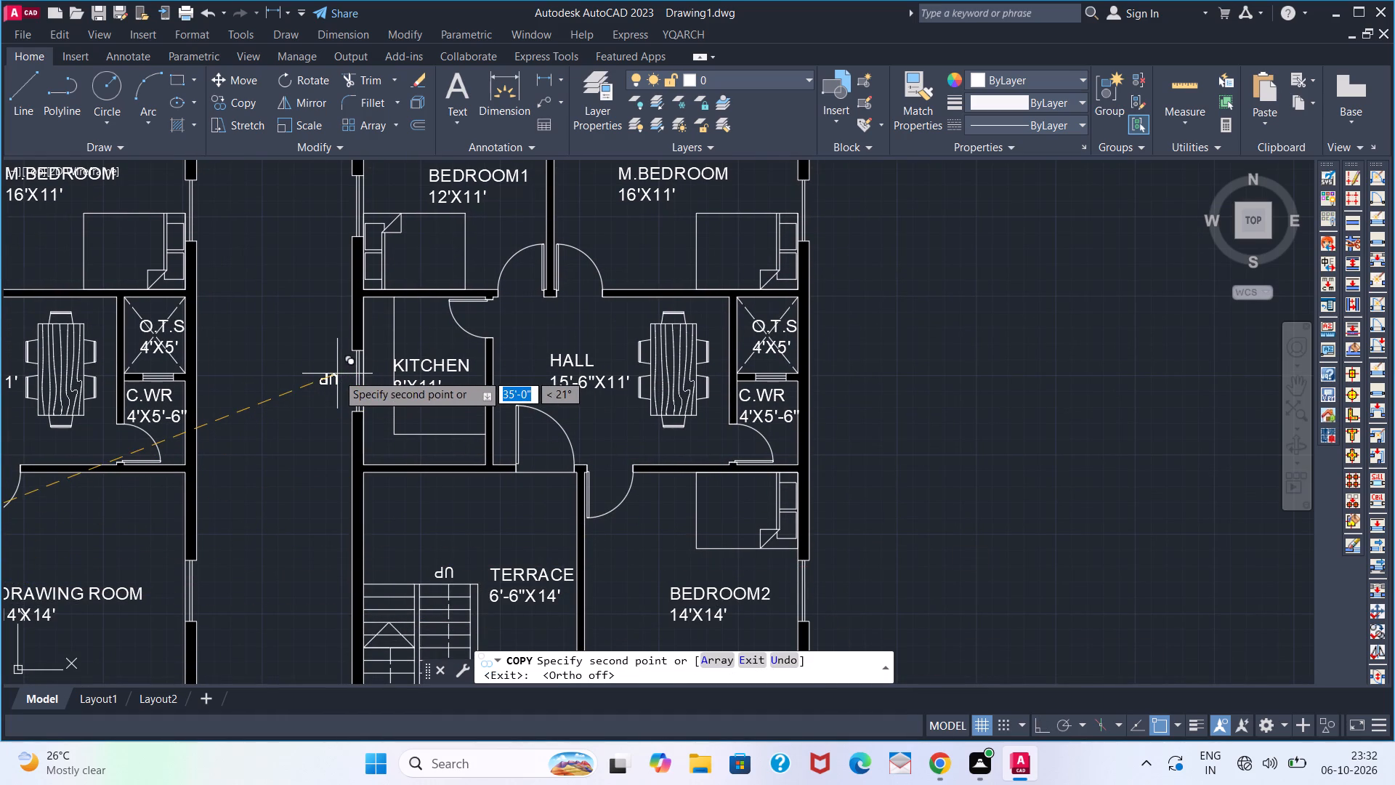
click(337, 374)
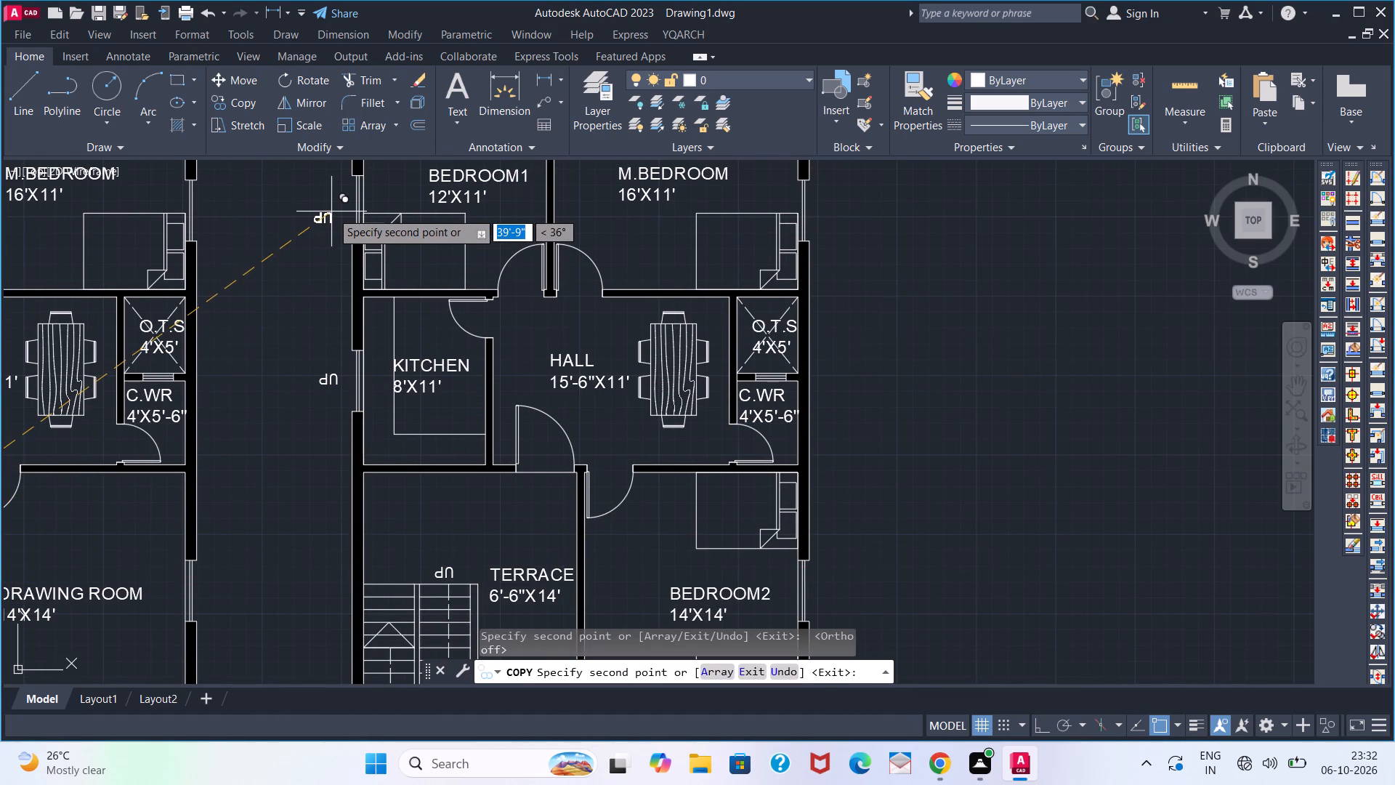
click(334, 209)
middle_drag(329, 313, 239, 449)
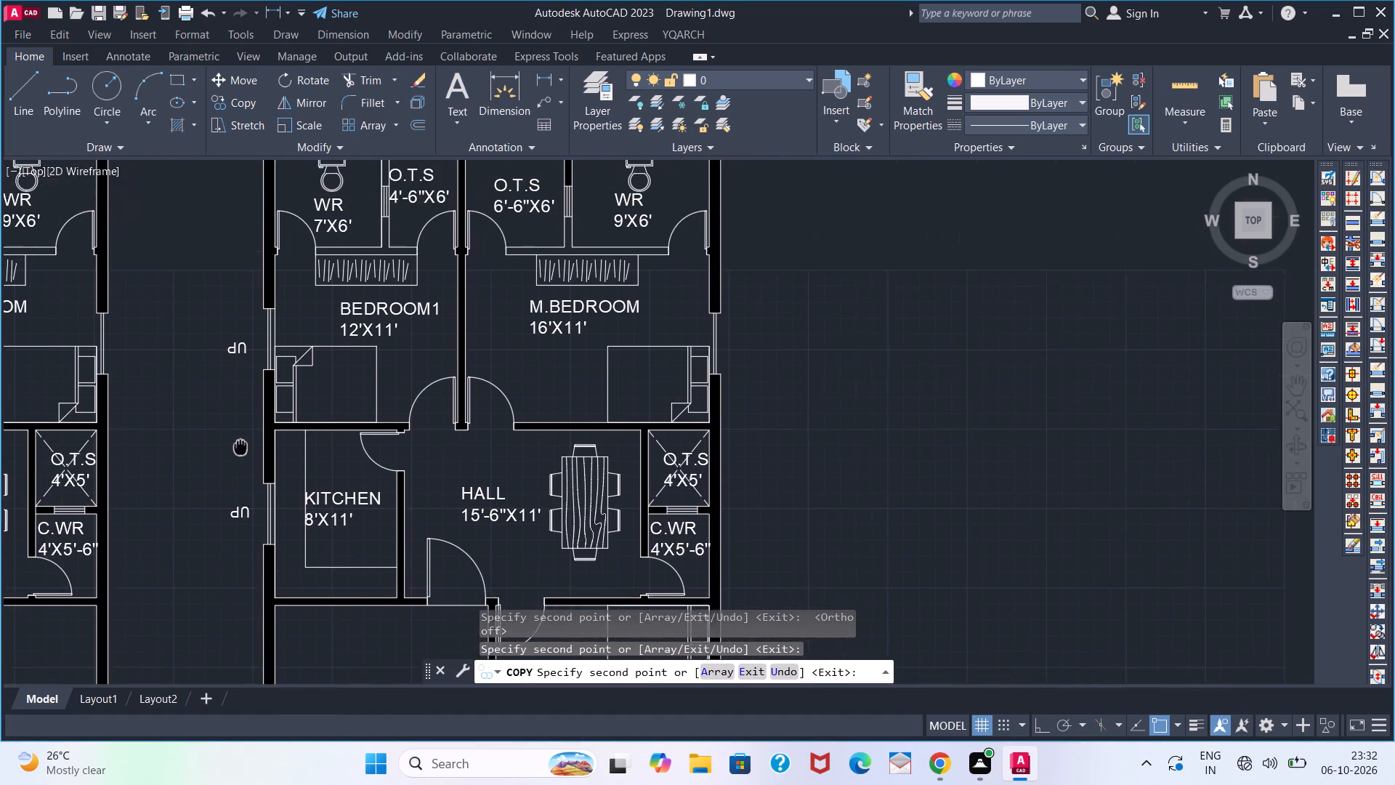
middle_drag(239, 449, 223, 540)
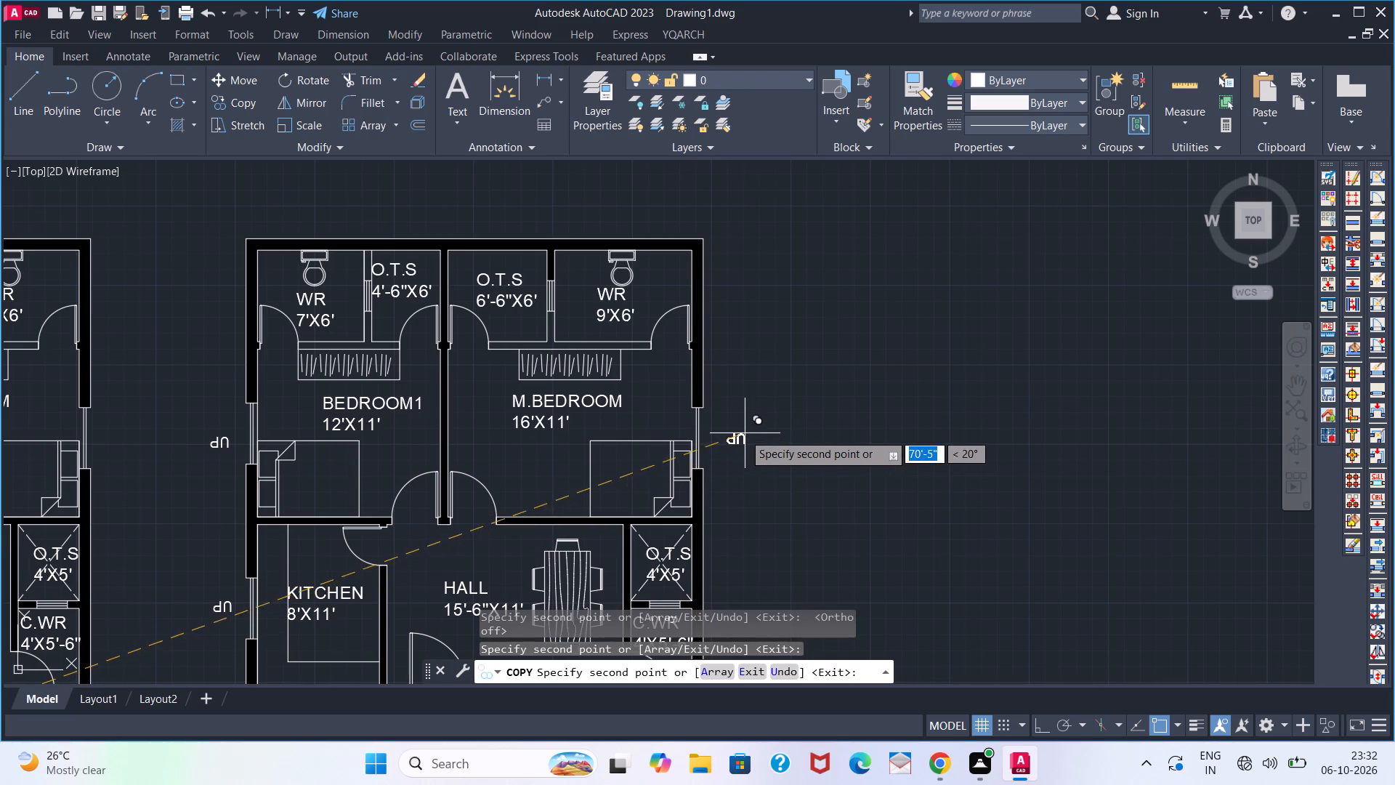
click(737, 432)
middle_drag(753, 480, 556, 83)
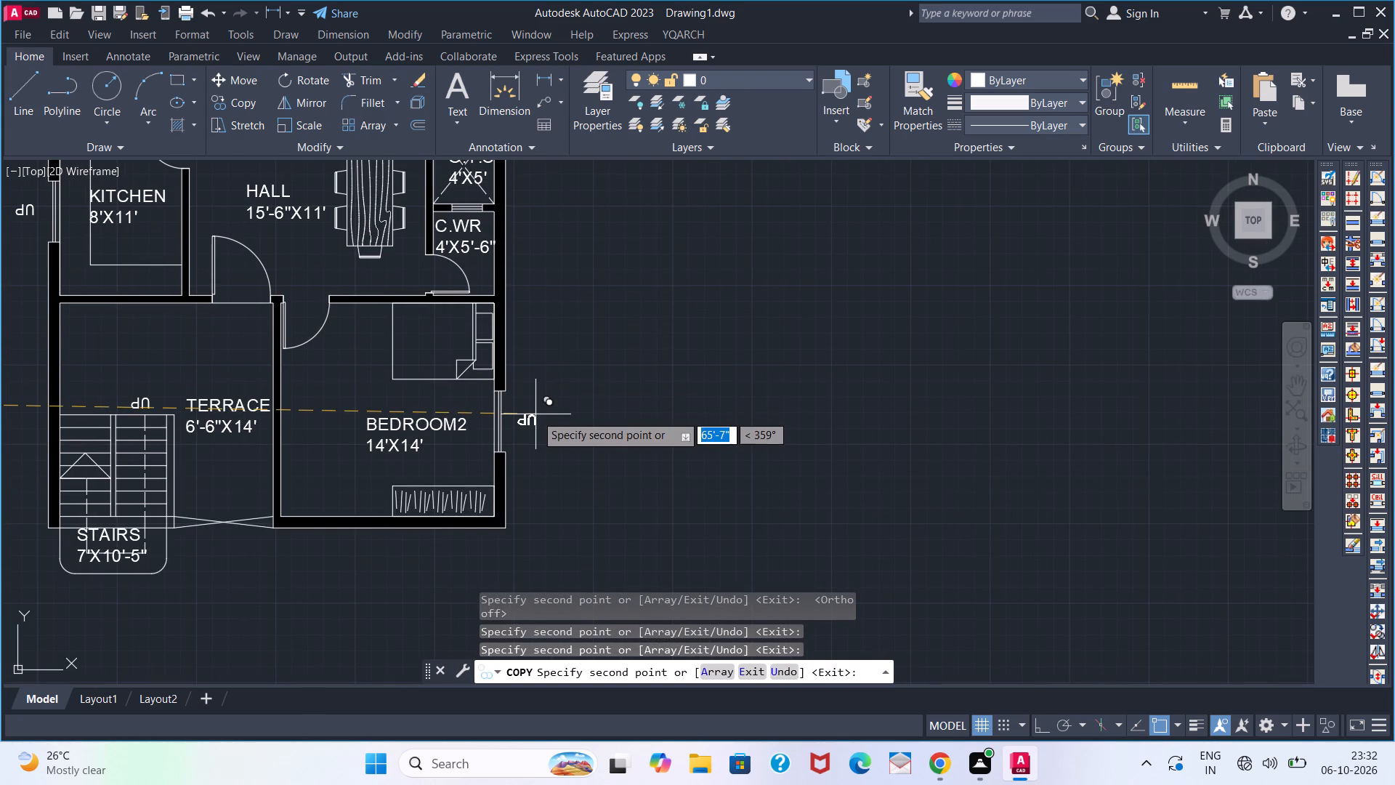
click(531, 413)
key(space)
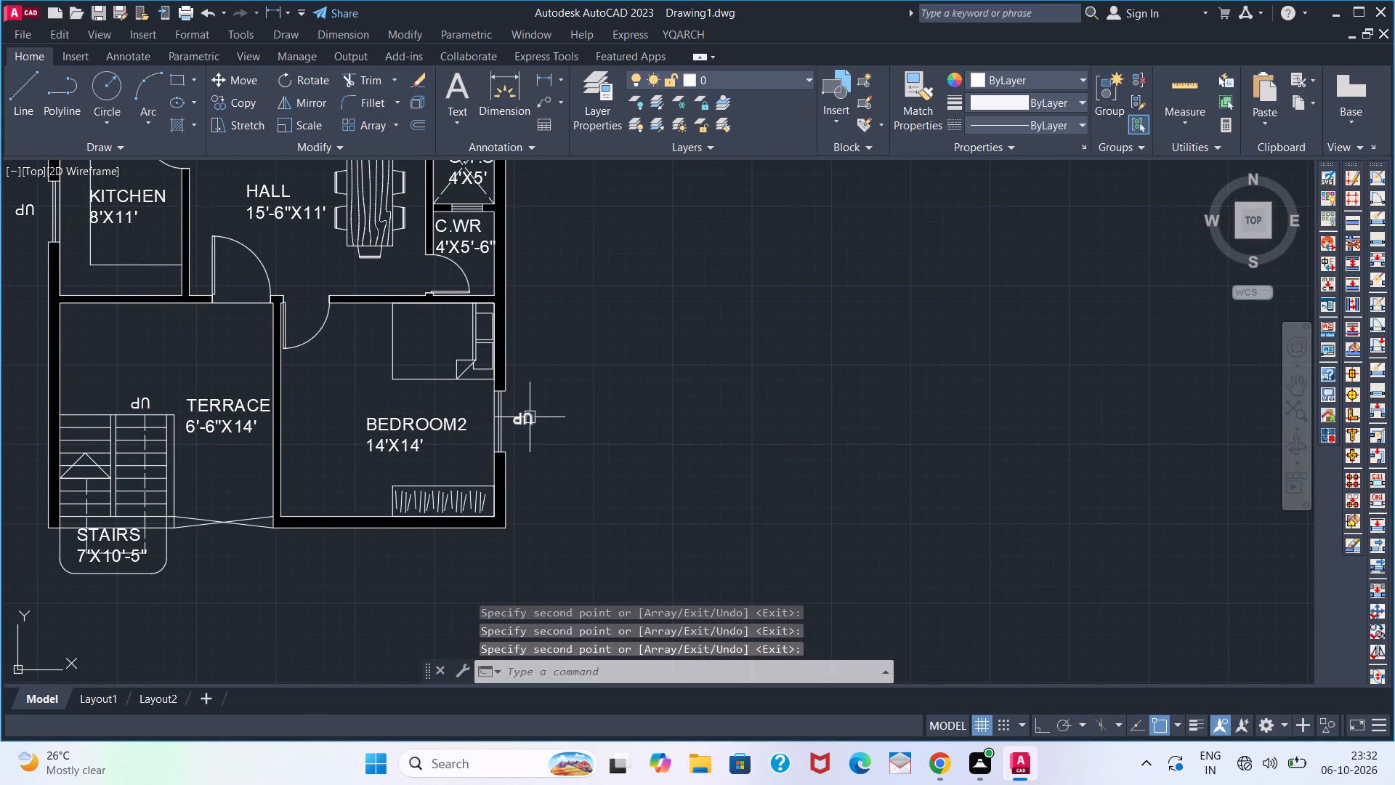
With Ortho on, rotate the UP label outside the BEDROOM2 window by 180° so it reads upright.
click(532, 416)
text(RO)
key(Return)
click(1038, 724)
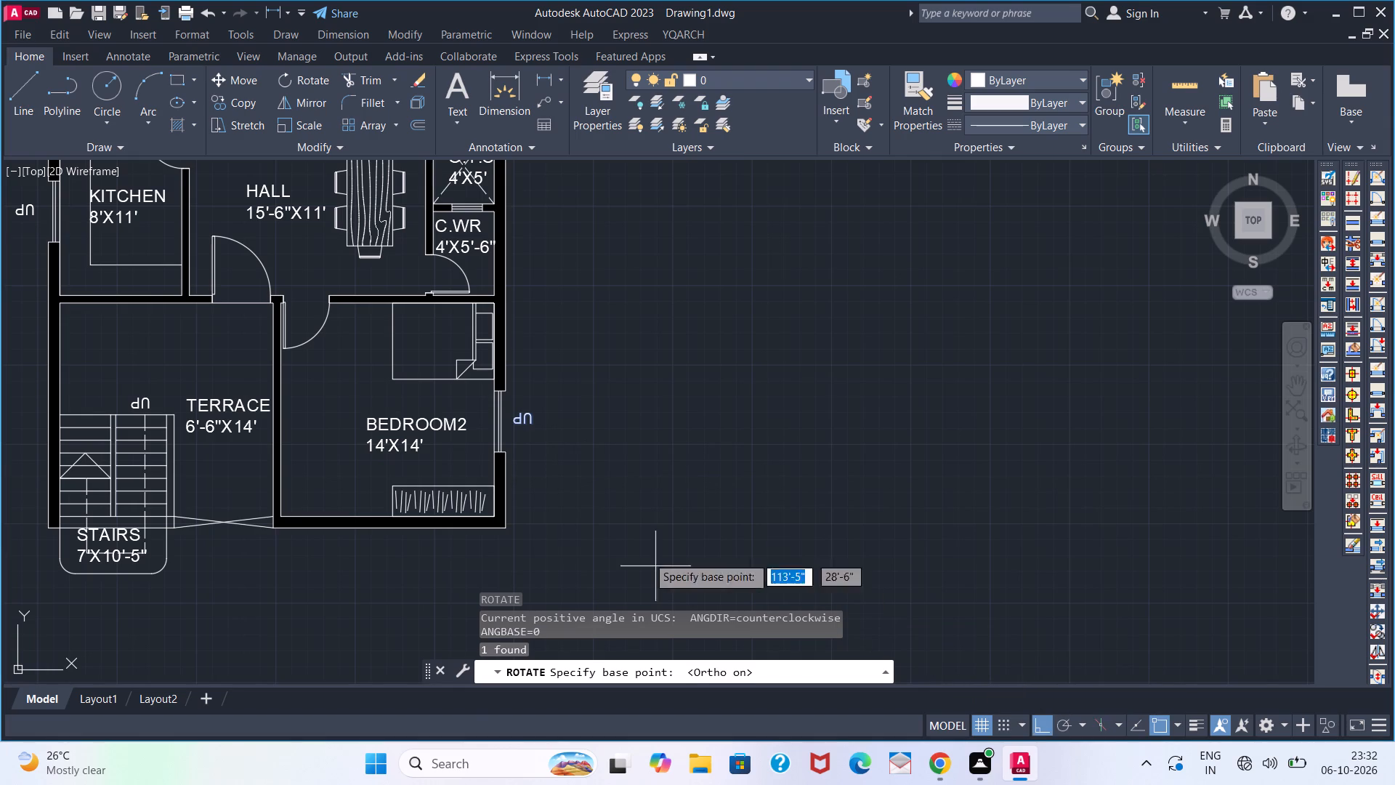
click(527, 420)
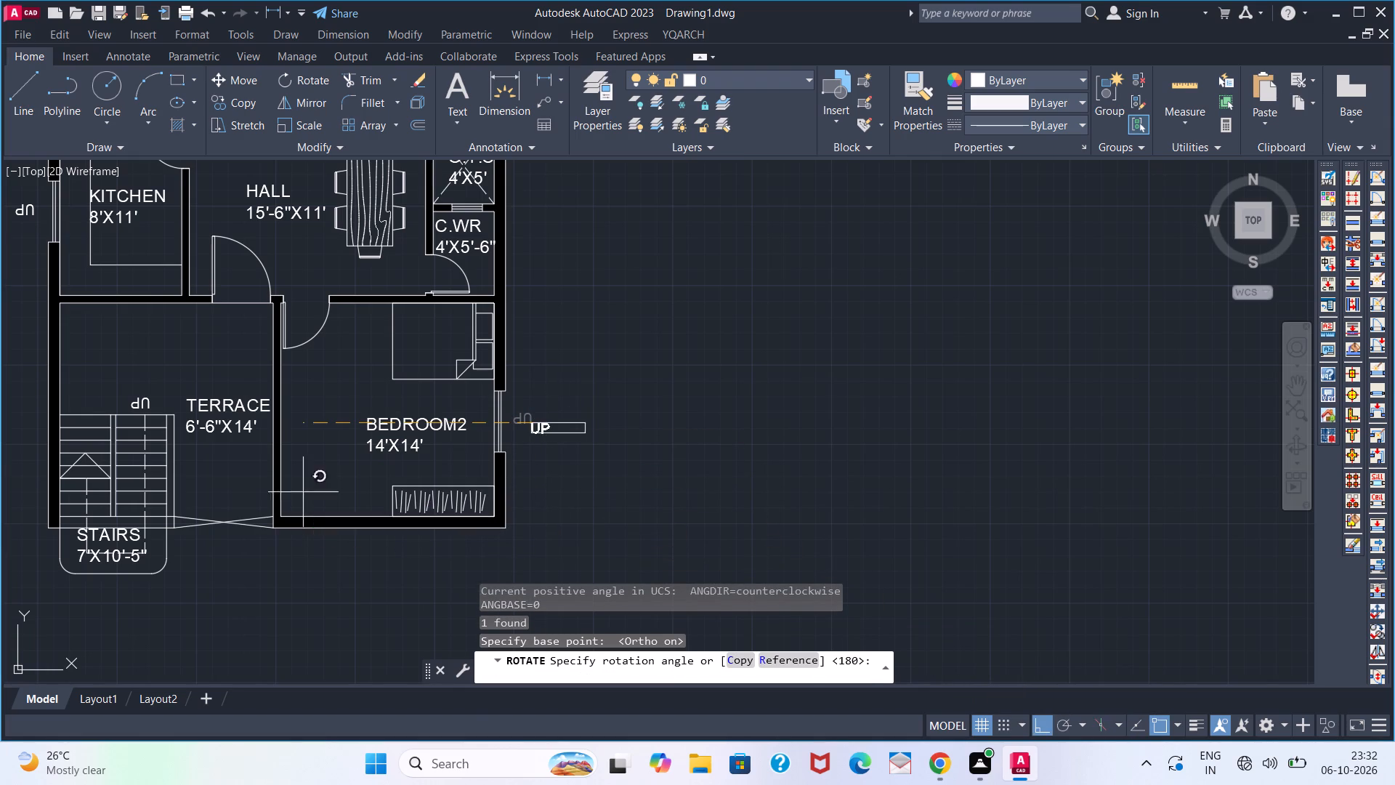
click(303, 448)
key(space)
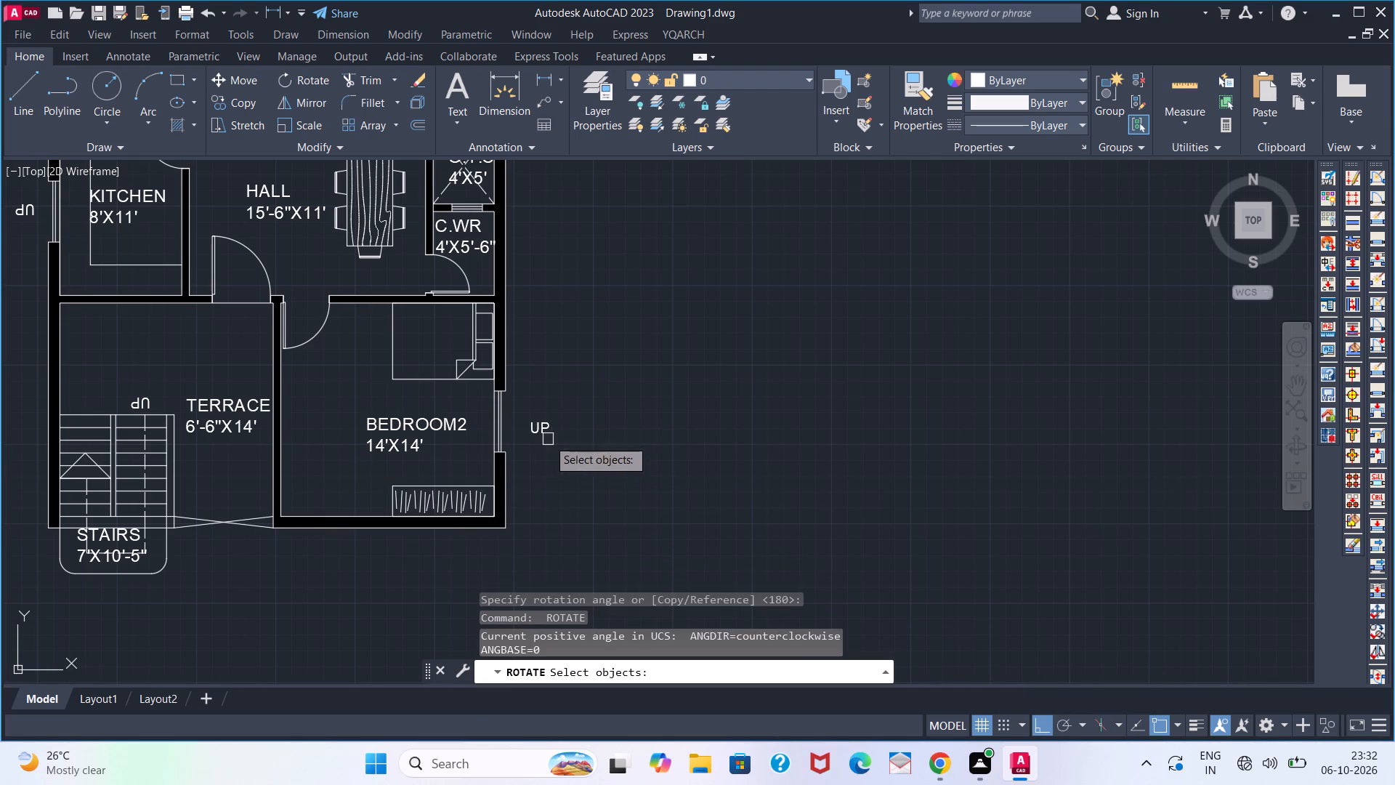
key(Escape)
Replace the text of the upright UP label outside the BEDROOM2 window with W.
double_click(543, 431)
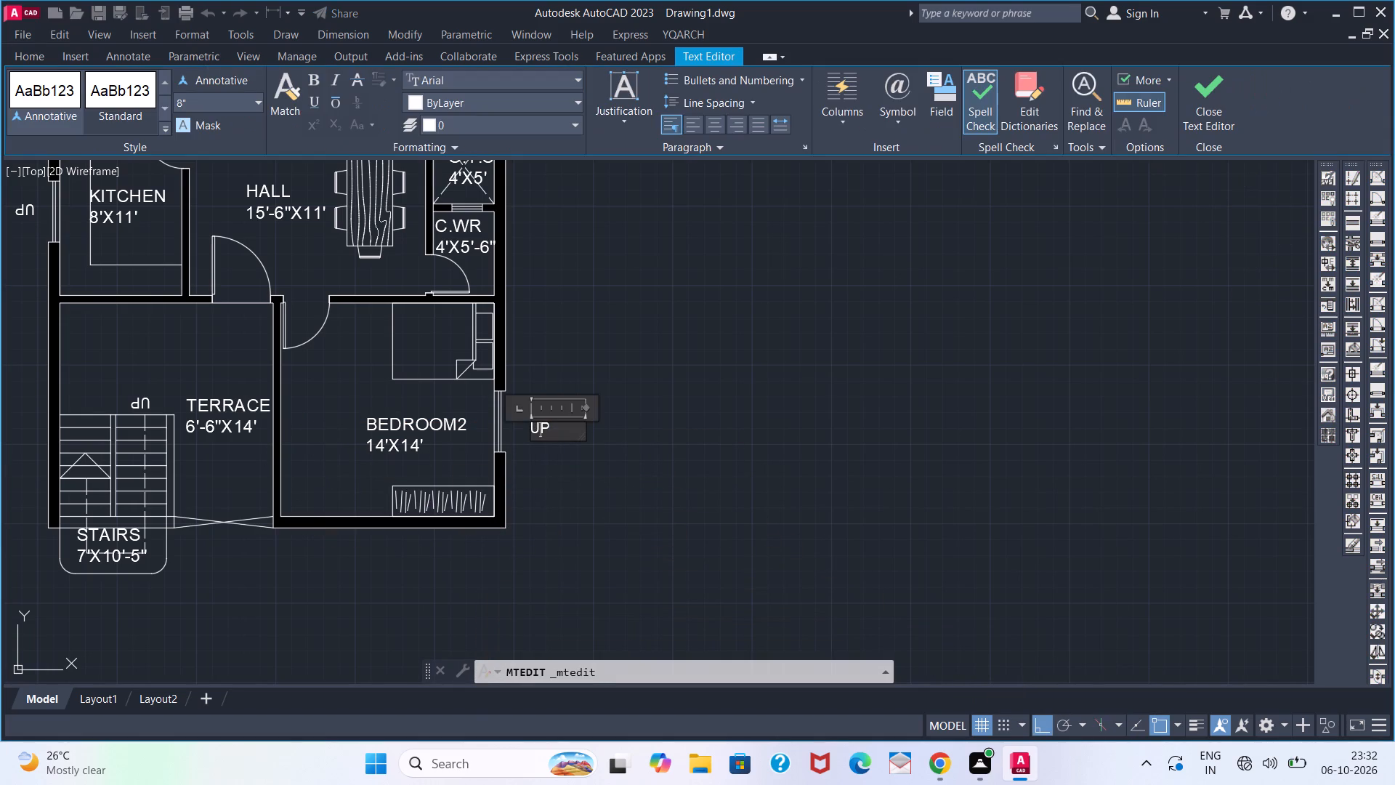
key(0)
key(Right)
key(BackSpace)
key(BackSpace)
key(BackSpace)
key(w)
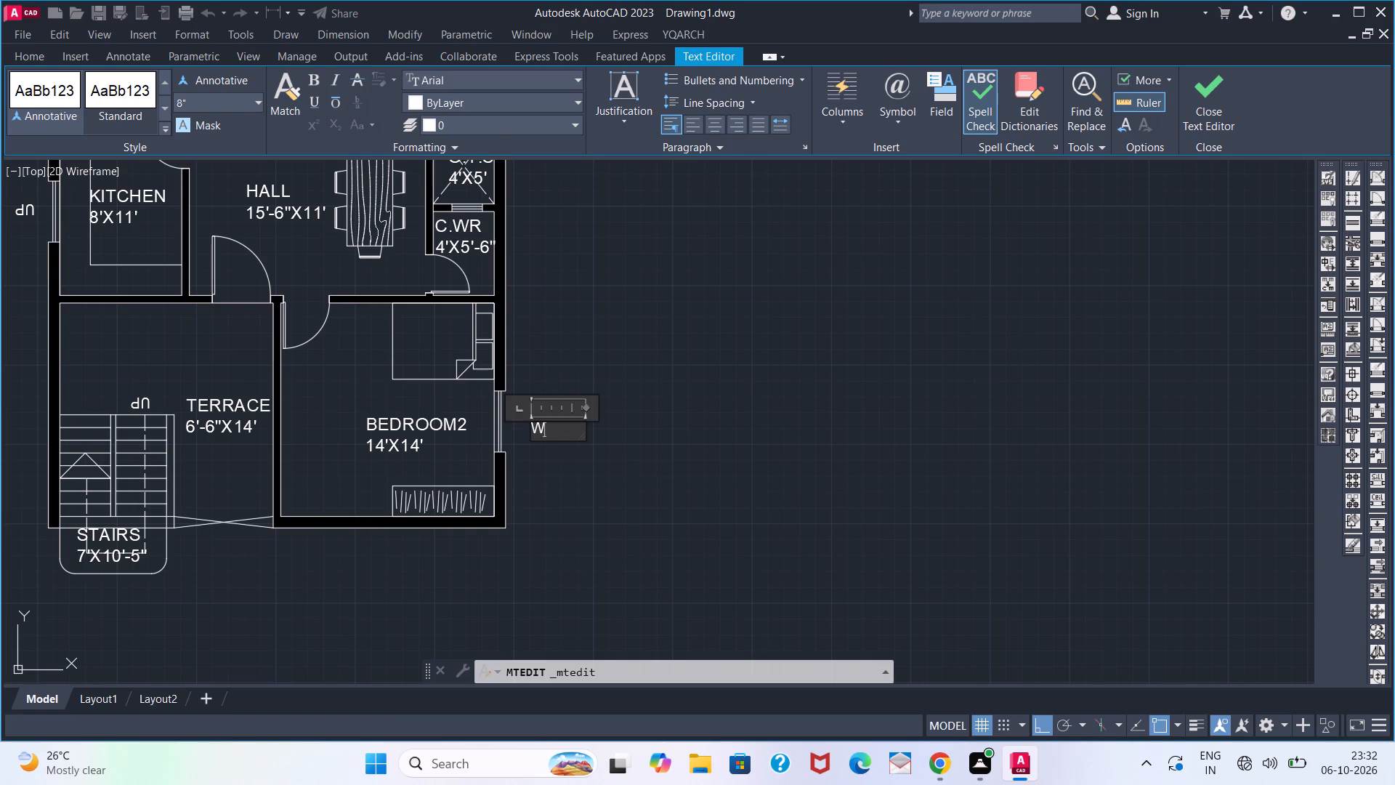
click(534, 470)
Reposition the W label just outside the BEDROOM2 window, clear of the wall.
click(543, 421)
click(532, 423)
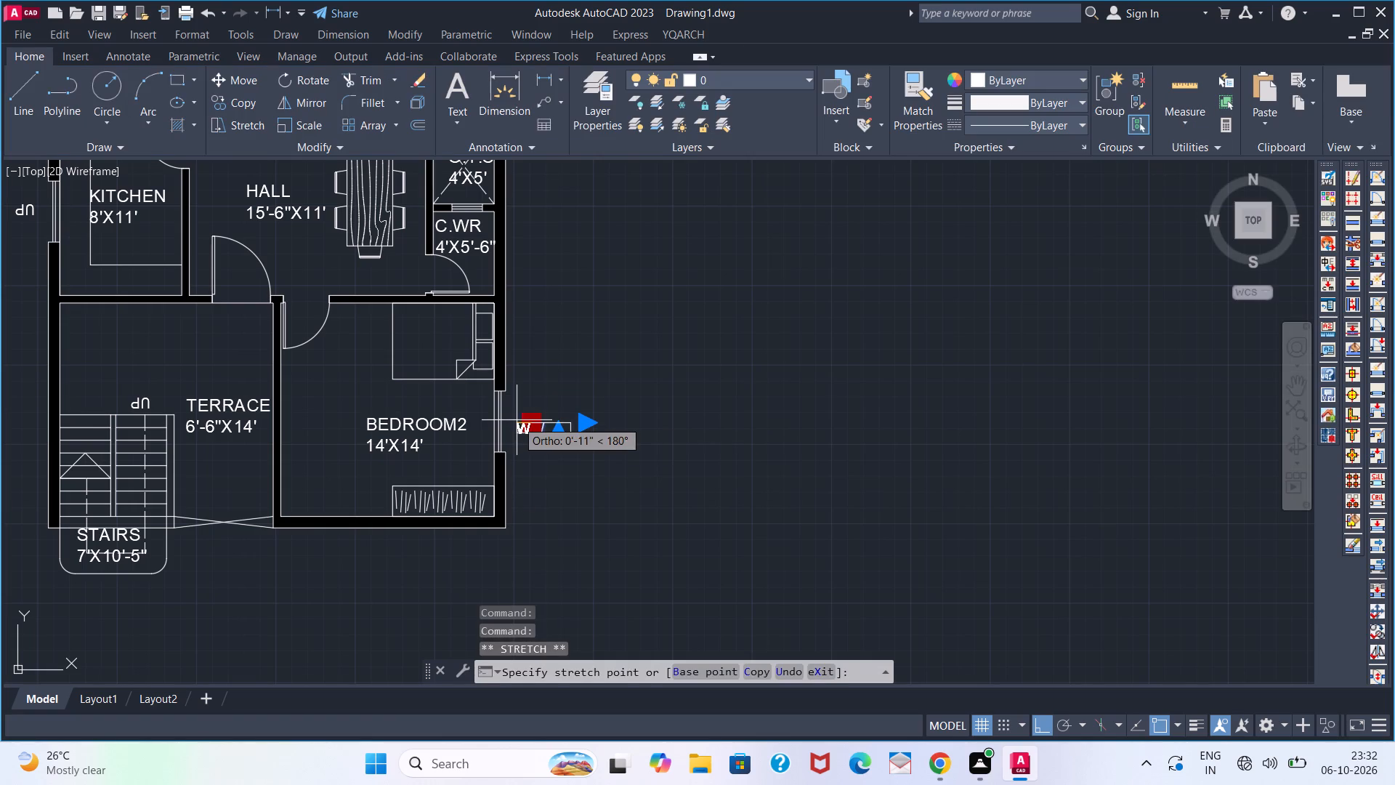
click(512, 420)
scroll(512, 420, up, 2)
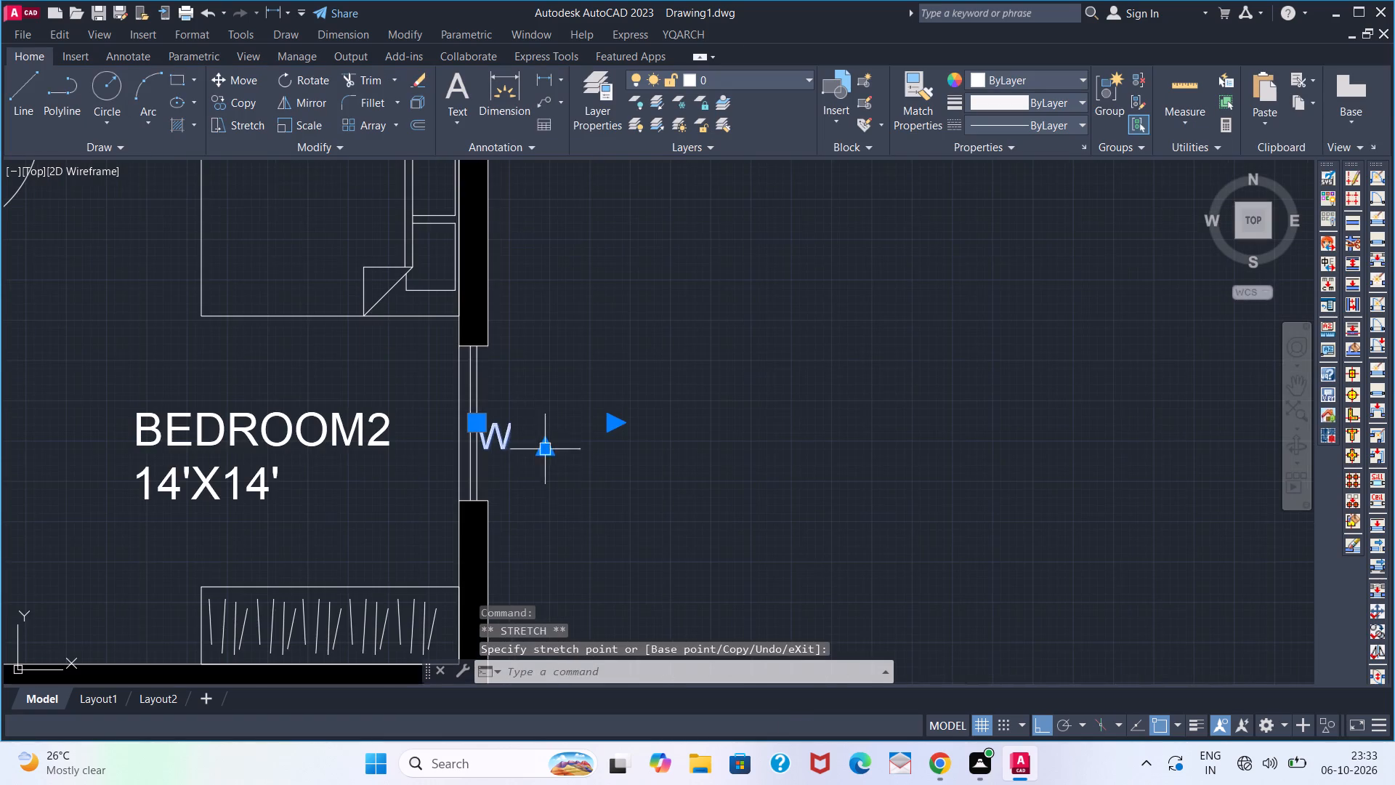
key(Escape)
click(501, 446)
click(483, 429)
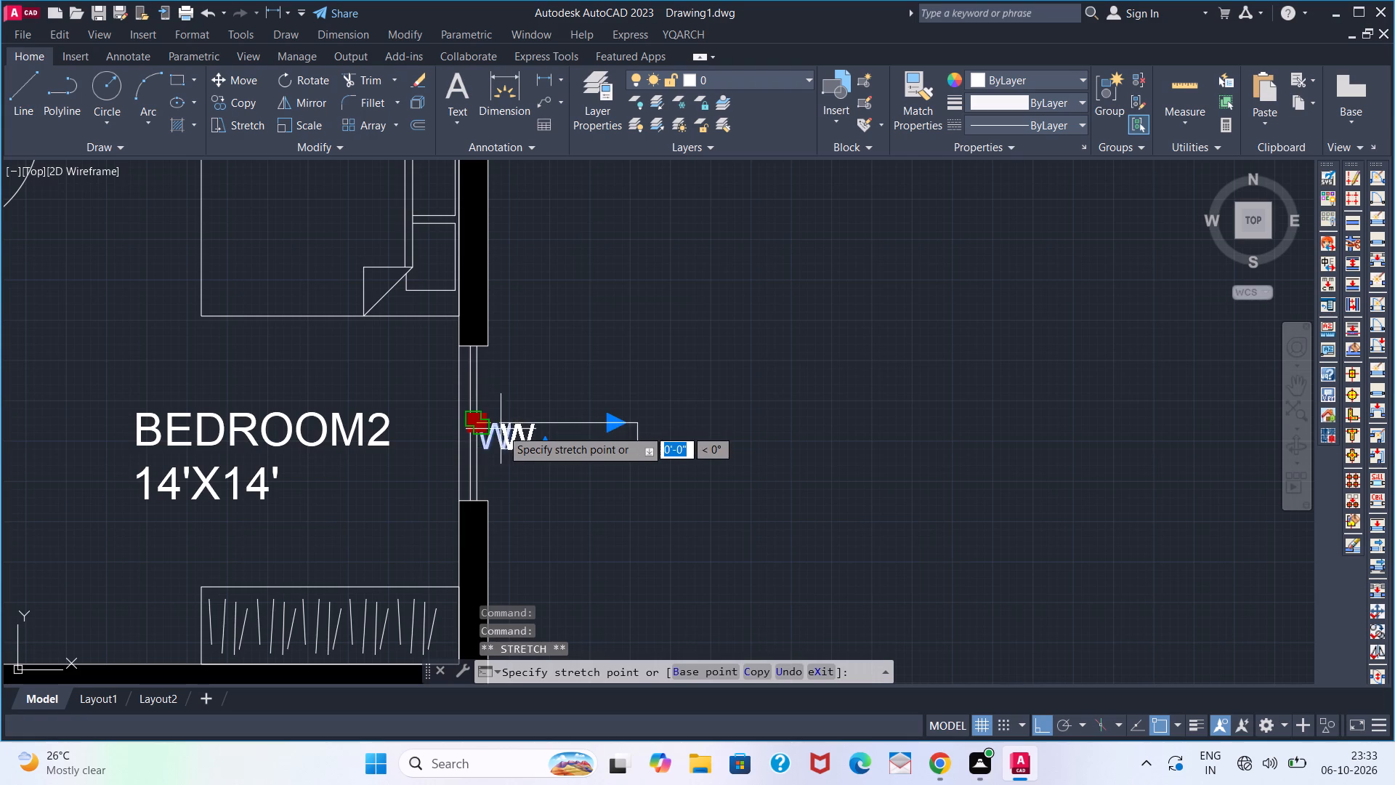
scroll(519, 428, up, 3)
click(519, 428)
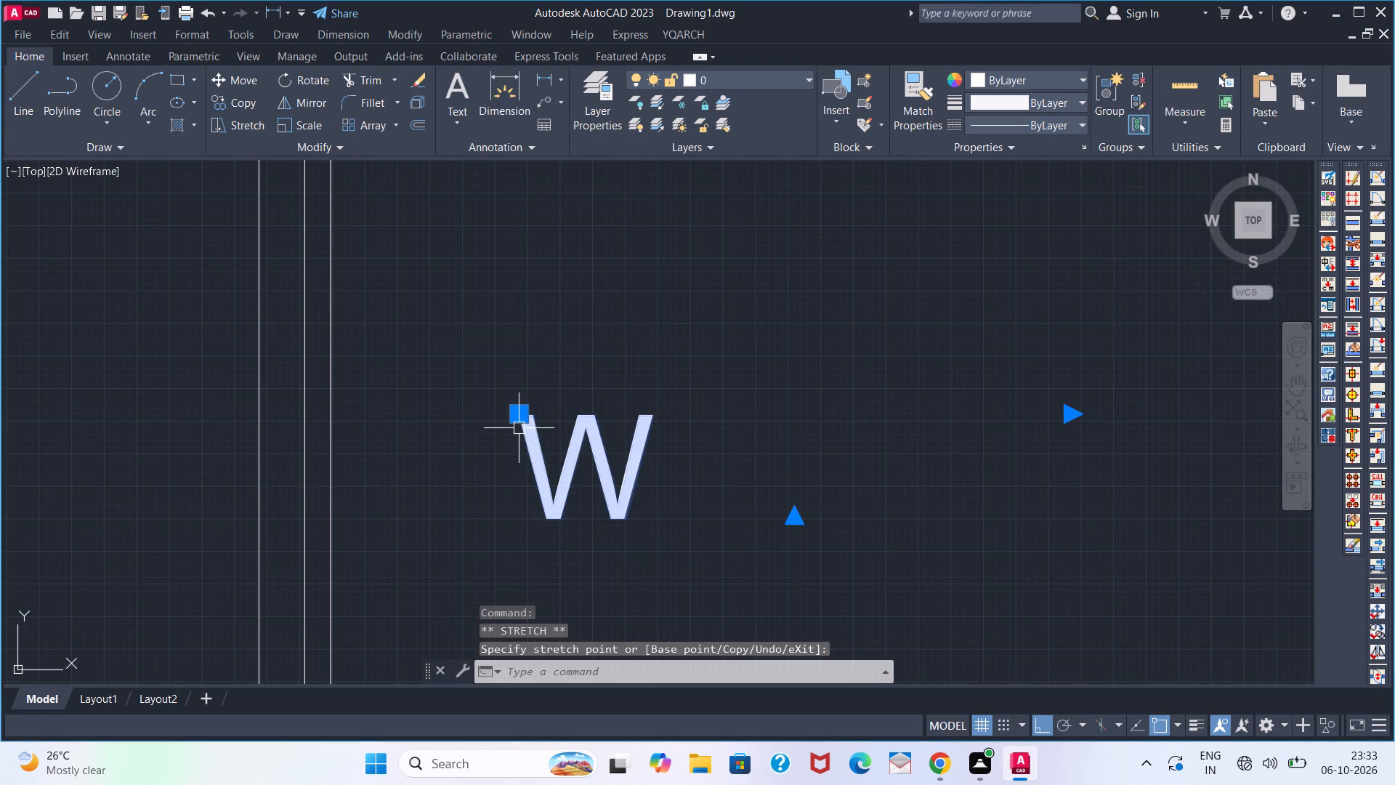
Copy the W label straight up to the M.BEDROOM window, about 25'-2" above the BEDROOM2 one.
scroll(531, 440, down, 3)
key(c)
key(o)
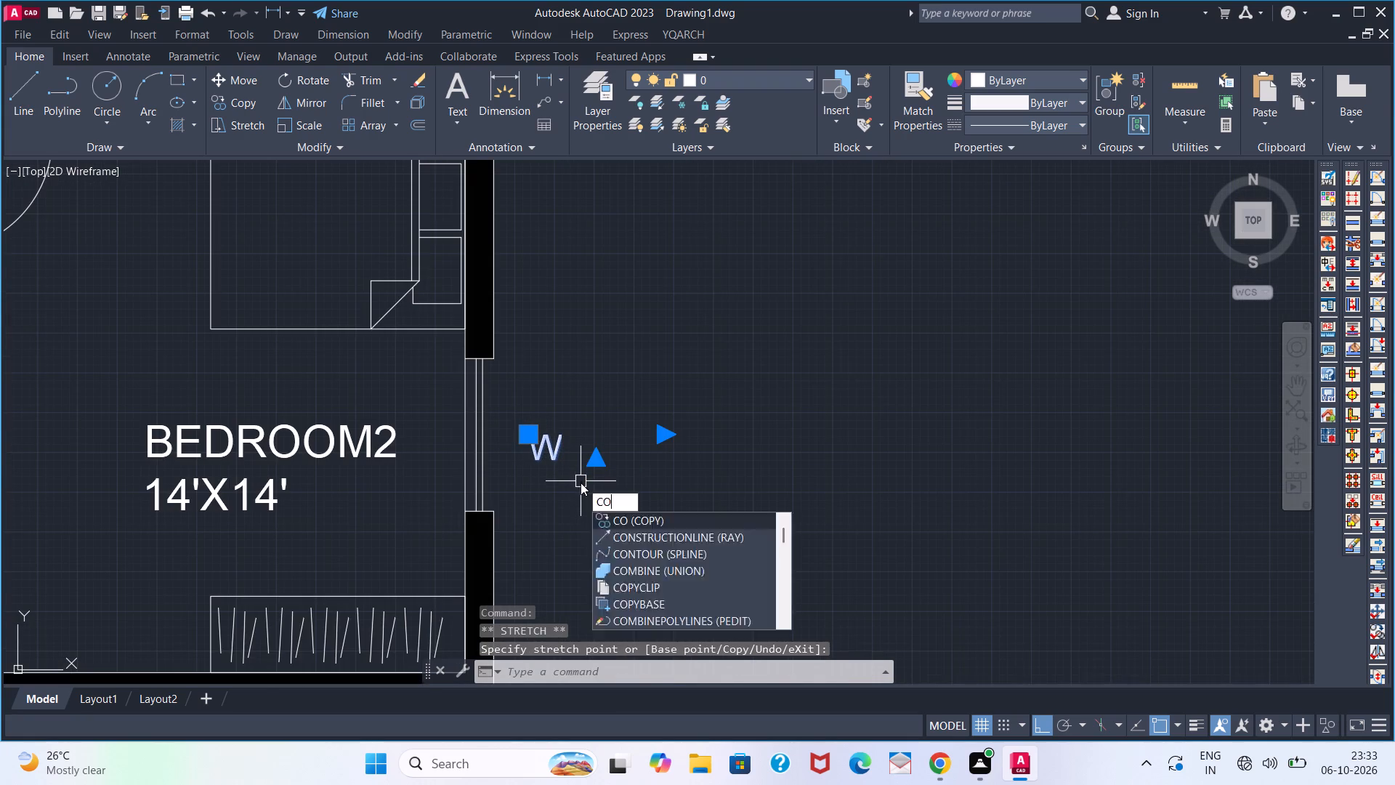
key(Return)
click(554, 461)
scroll(567, 278, down, 4)
middle_drag(565, 265, 551, 695)
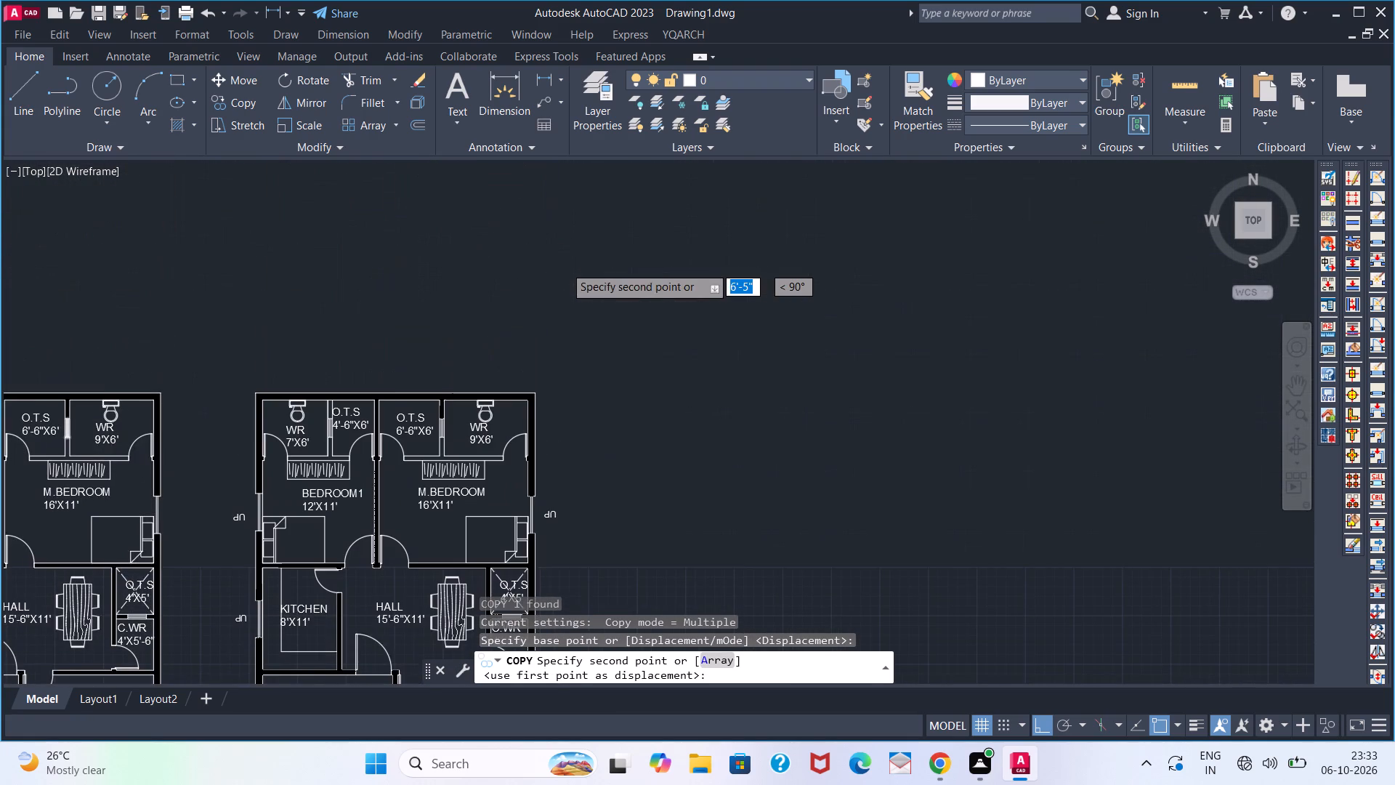
scroll(557, 527, up, 4)
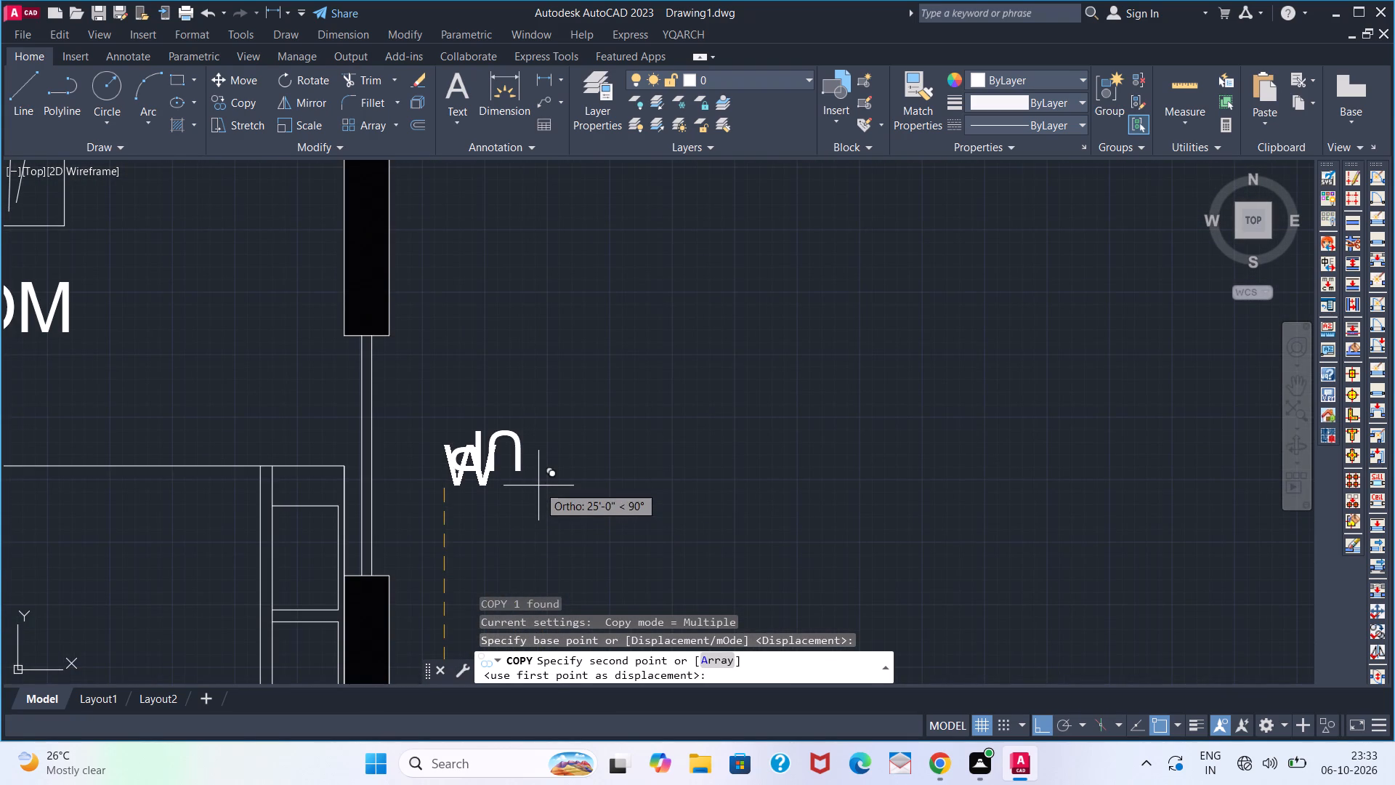
click(538, 479)
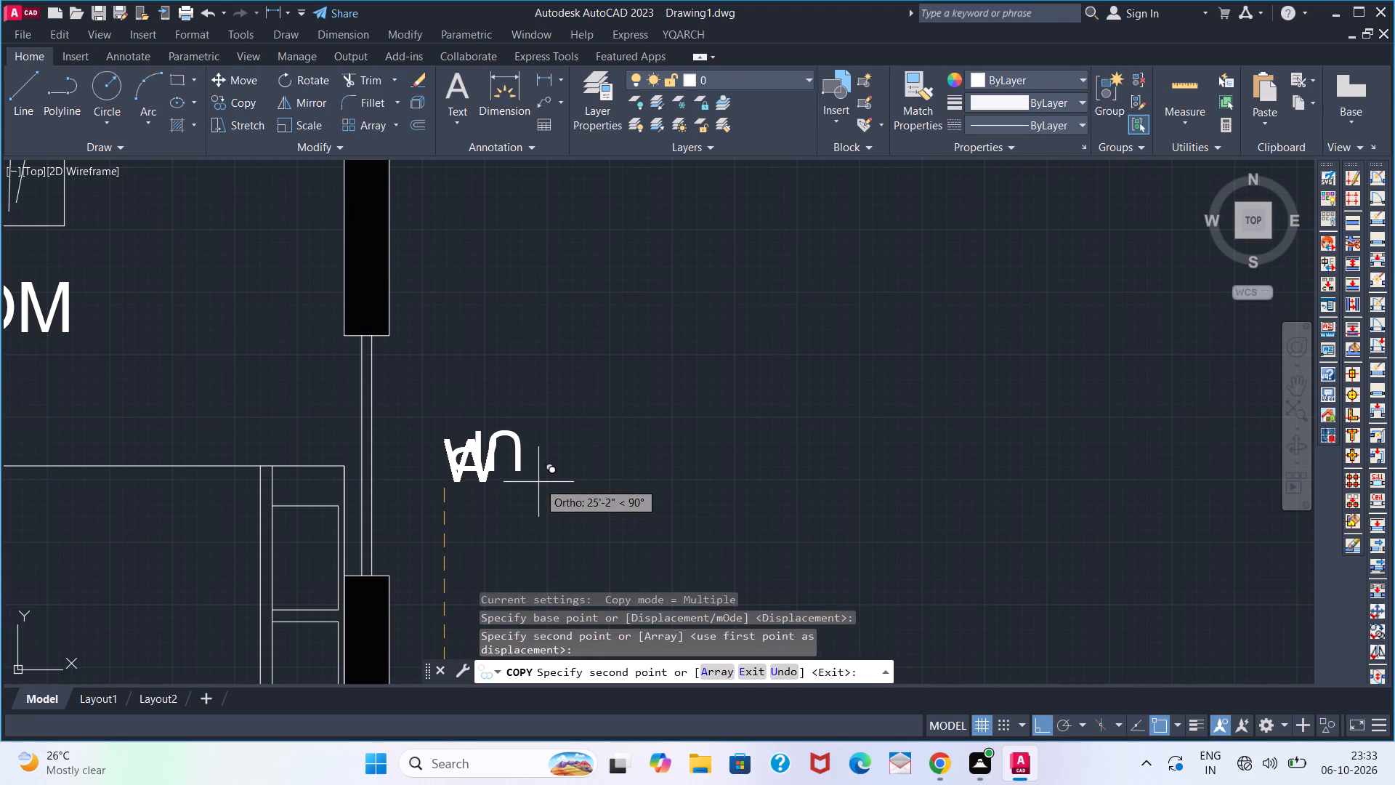
key(Escape)
Delete the upside-down UP label overlapping the W outside the M.BEDROOM window.
click(525, 439)
key(Delete)
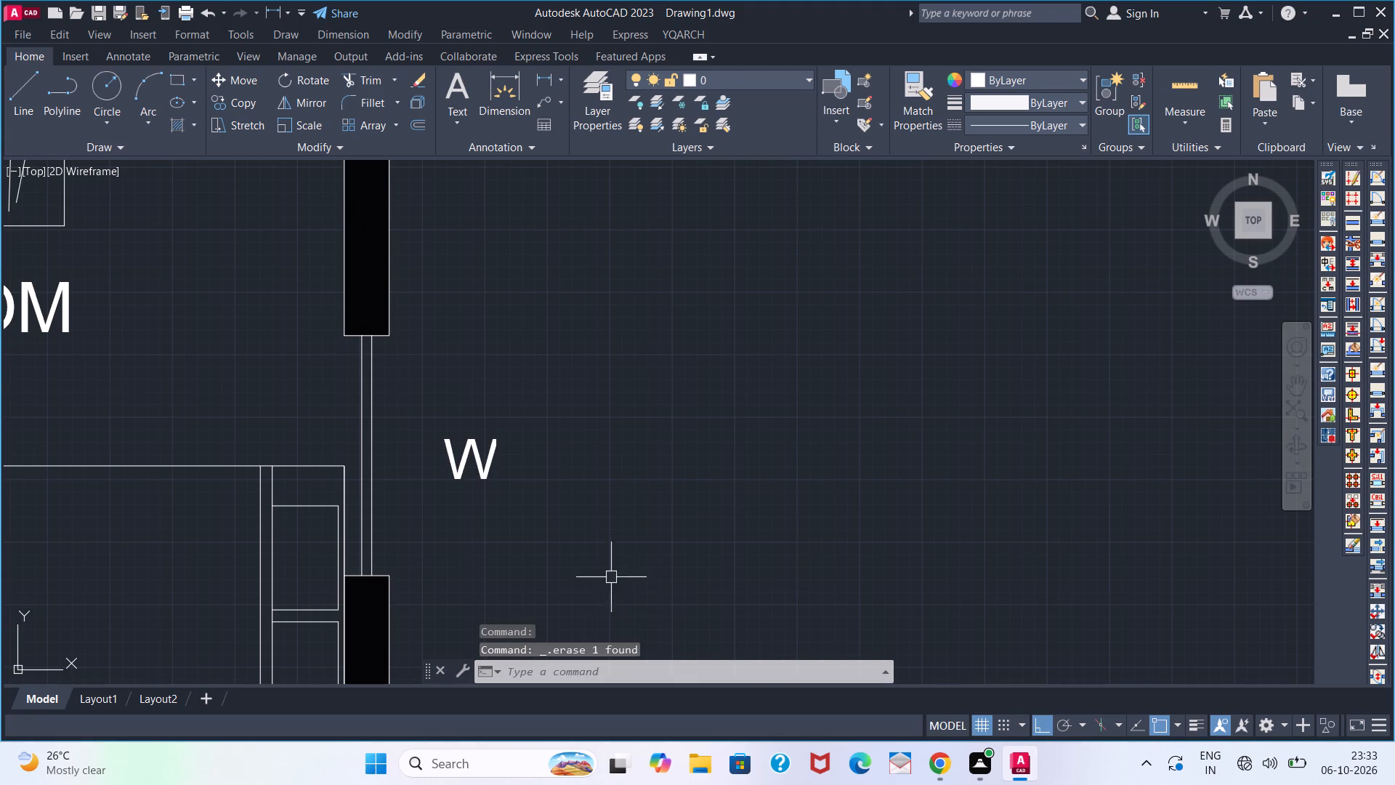
Copy the M.BEDROOM window's W label horizontally to just outside the BEDROOM1 window on the plan's opposite outer wall.
scroll(525, 472, down, 3)
click(519, 473)
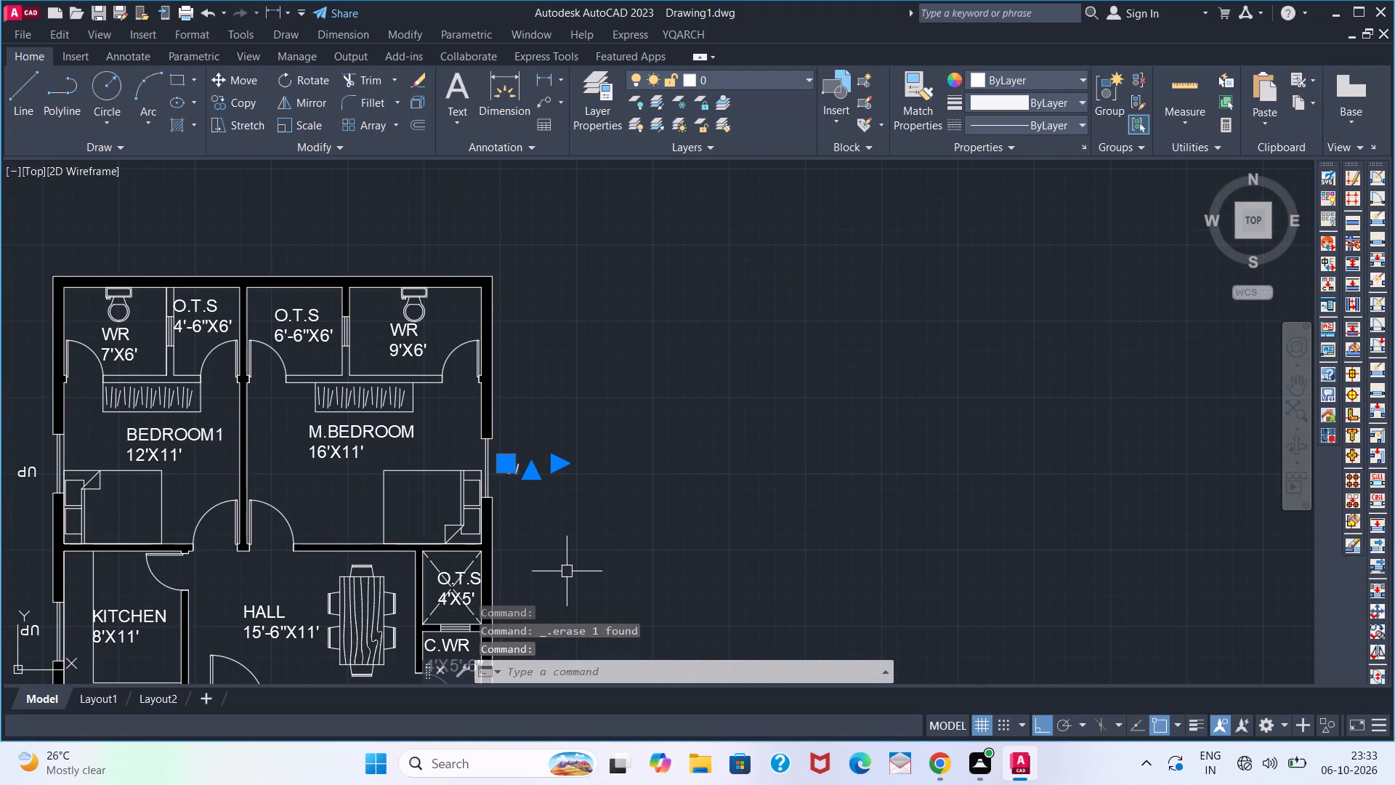
key(c)
key(o)
key(Return)
click(528, 486)
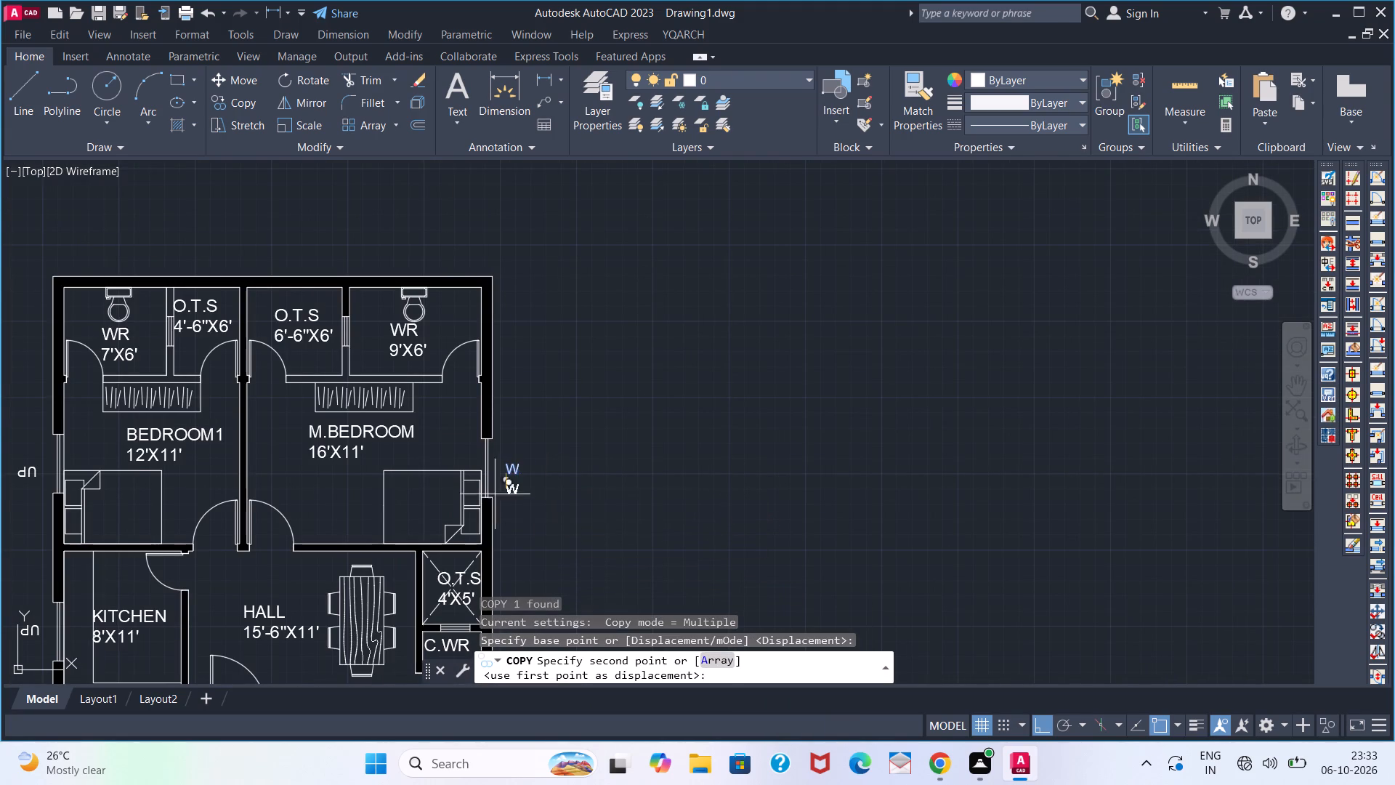
scroll(41, 485, up, 2)
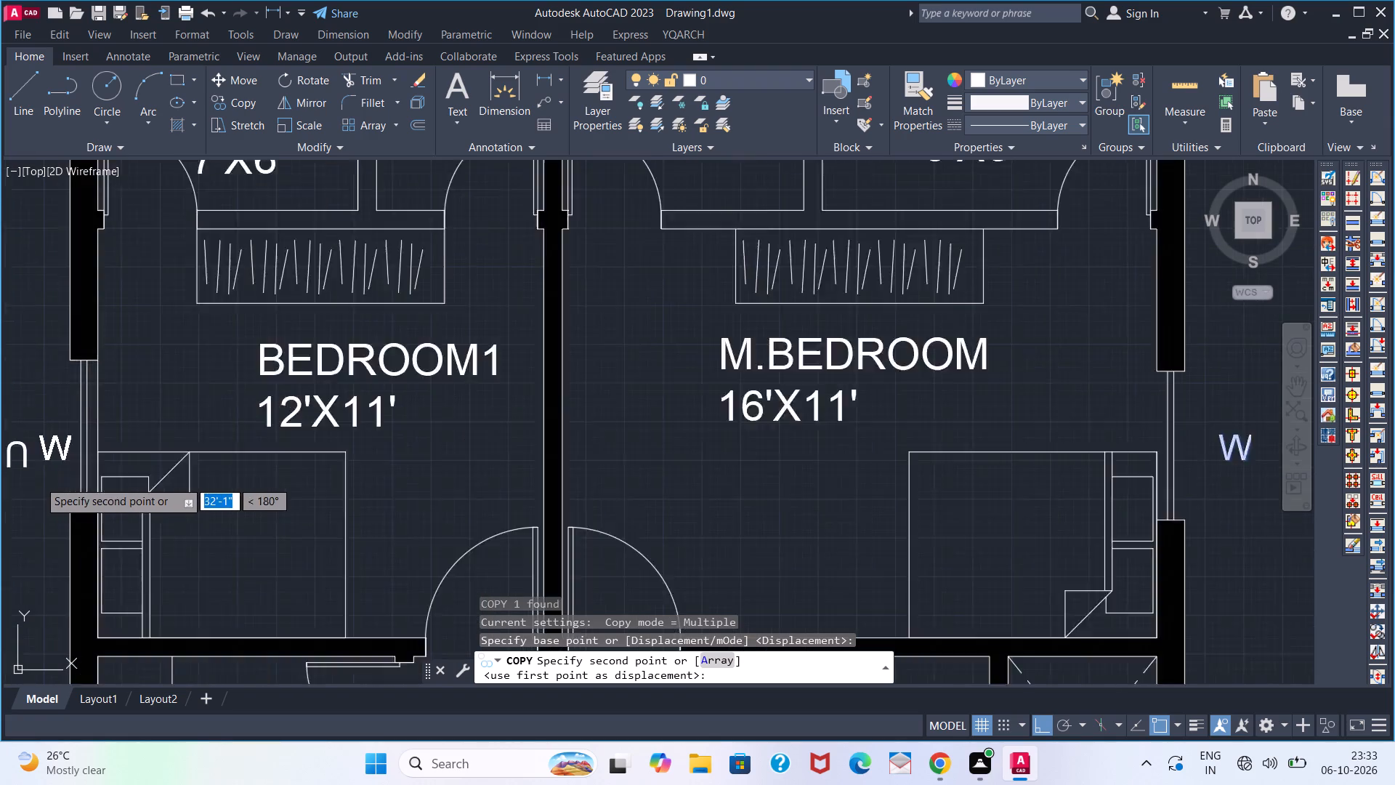
scroll(39, 480, up, 1)
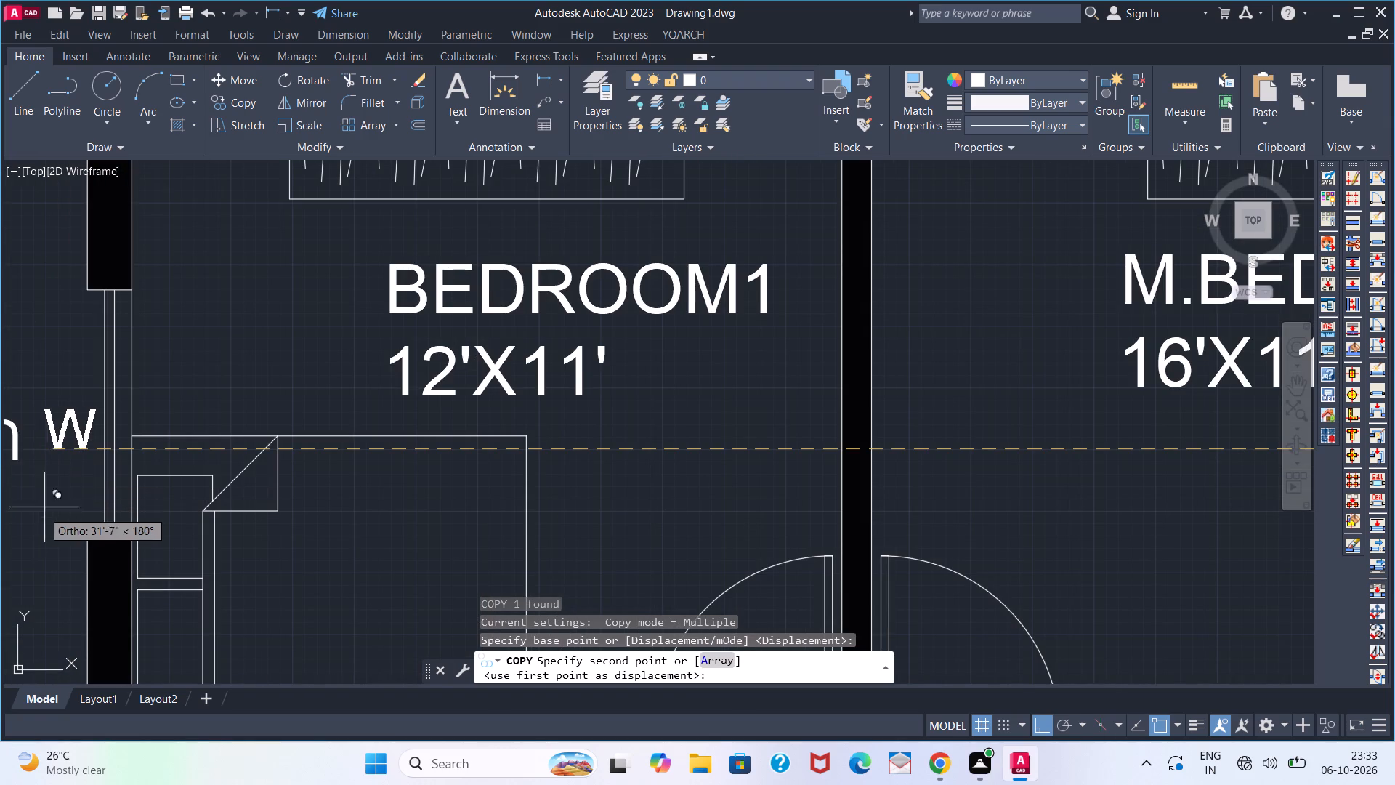
click(0, 499)
scroll(43, 499, down, 3)
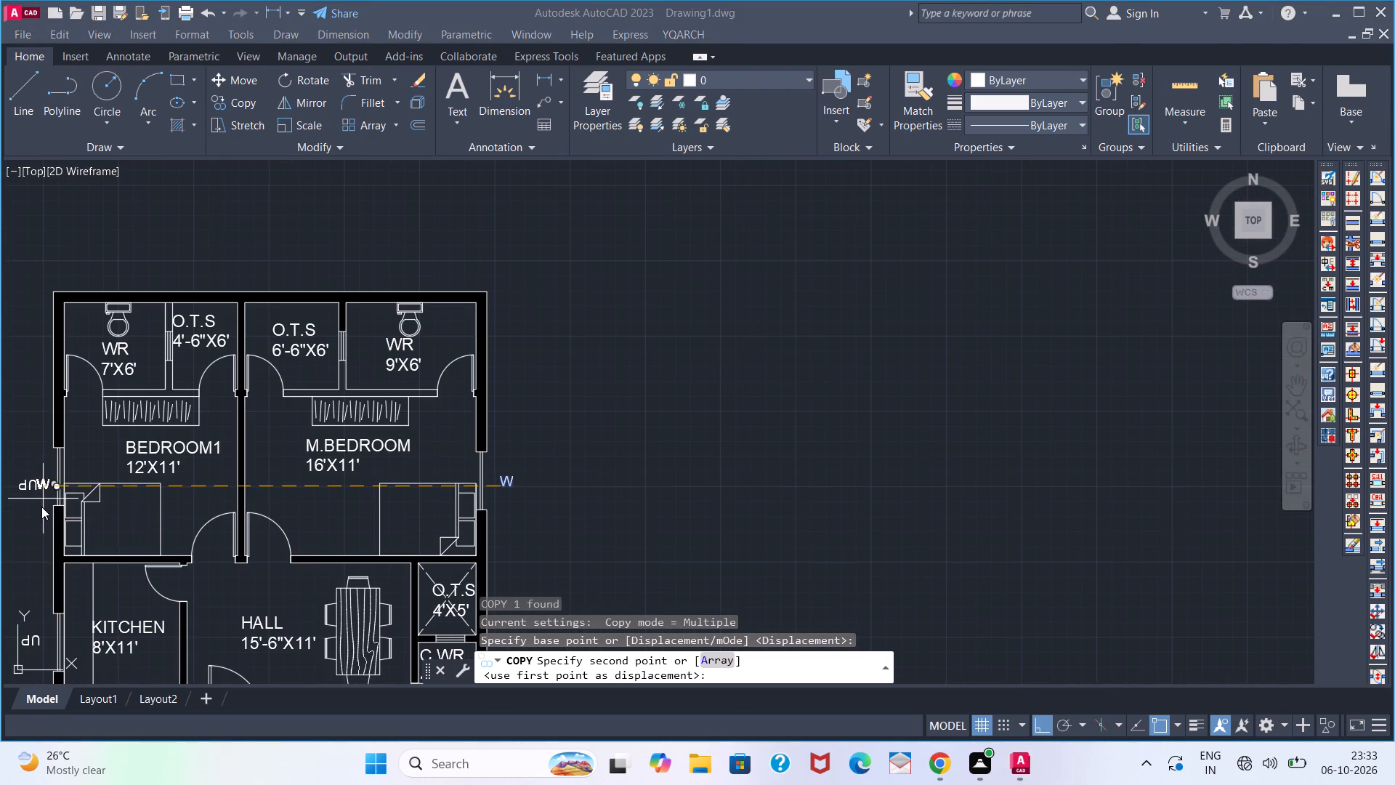
middle_drag(55, 507, 147, 468)
scroll(25, 496, up, 4)
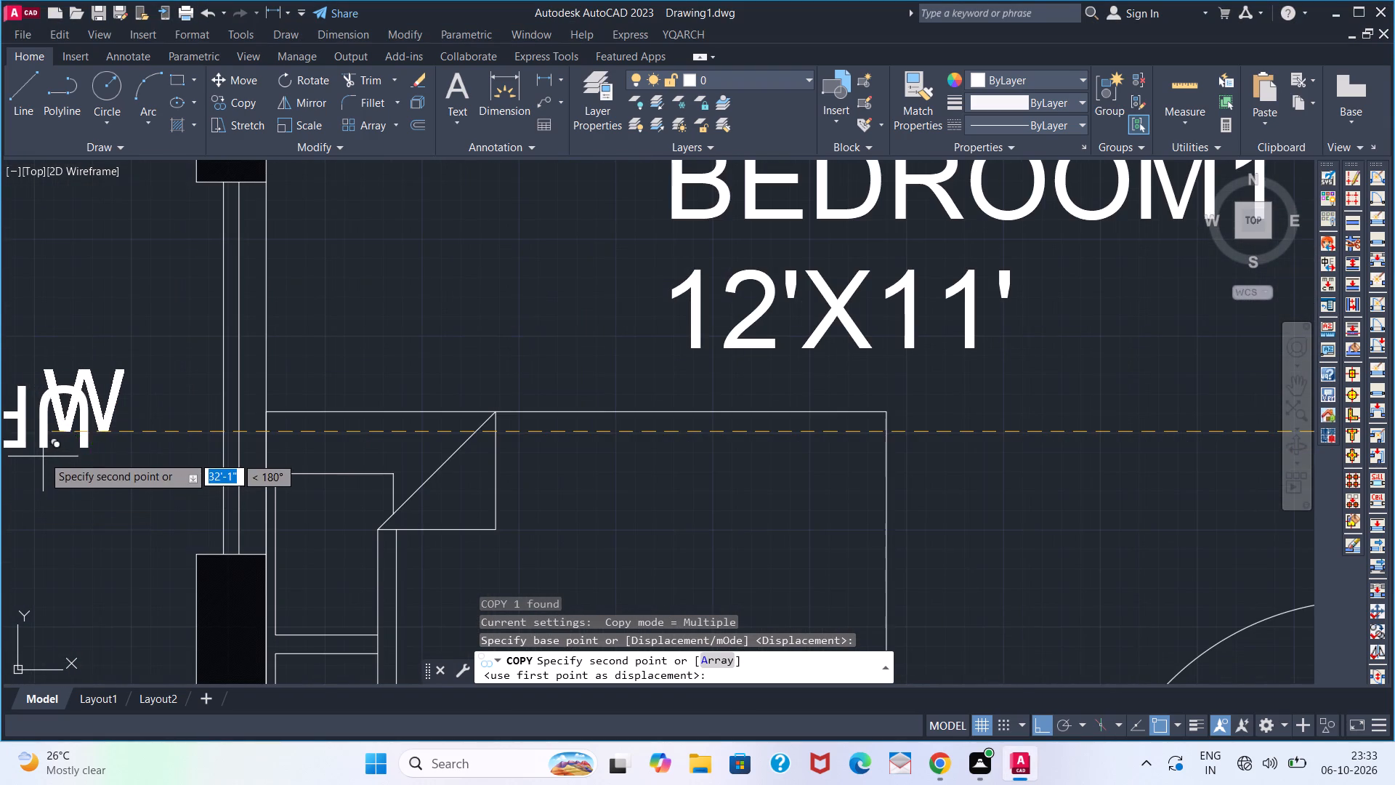
click(57, 451)
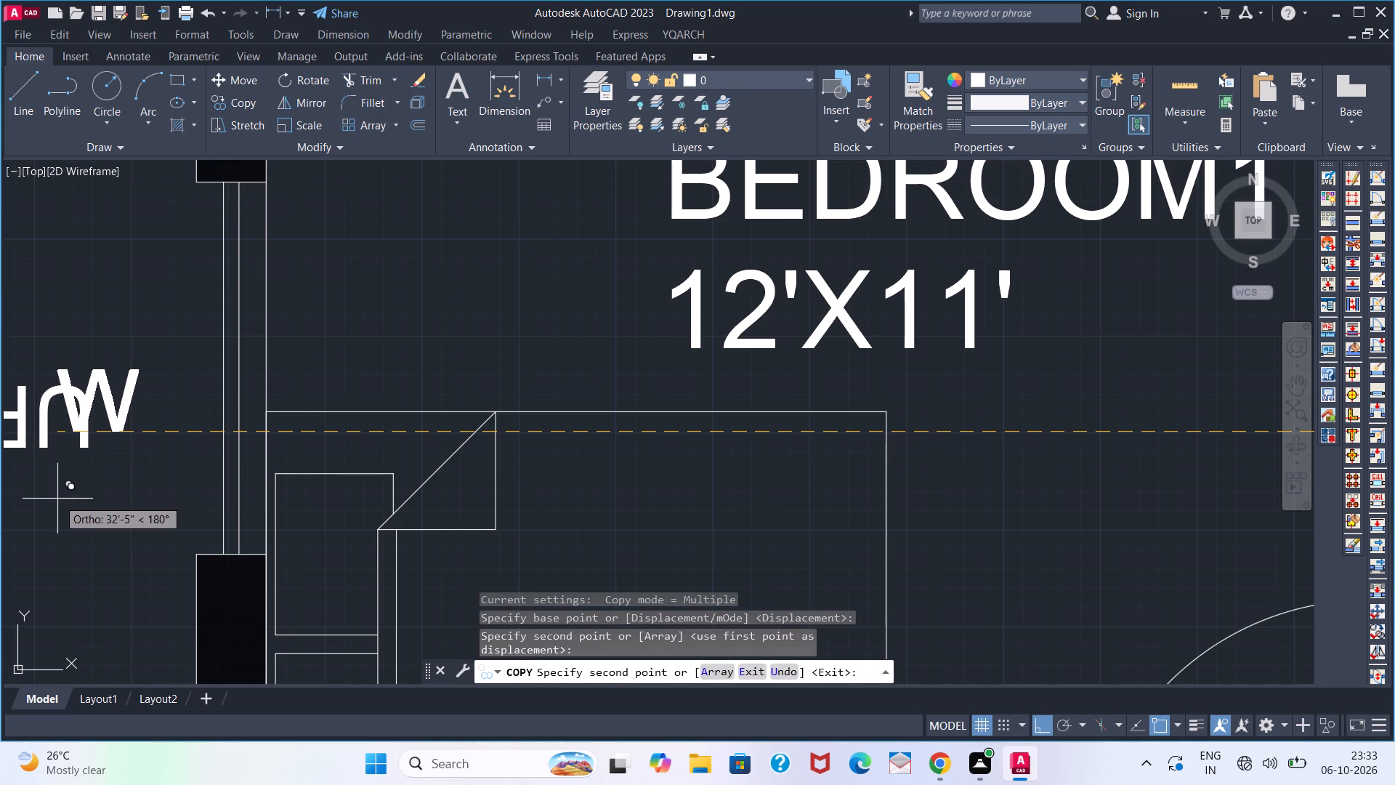
Delete the upside-down UP label overlapping the W outside the BEDROOM1 window.
key(Escape)
click(29, 432)
key(Delete)
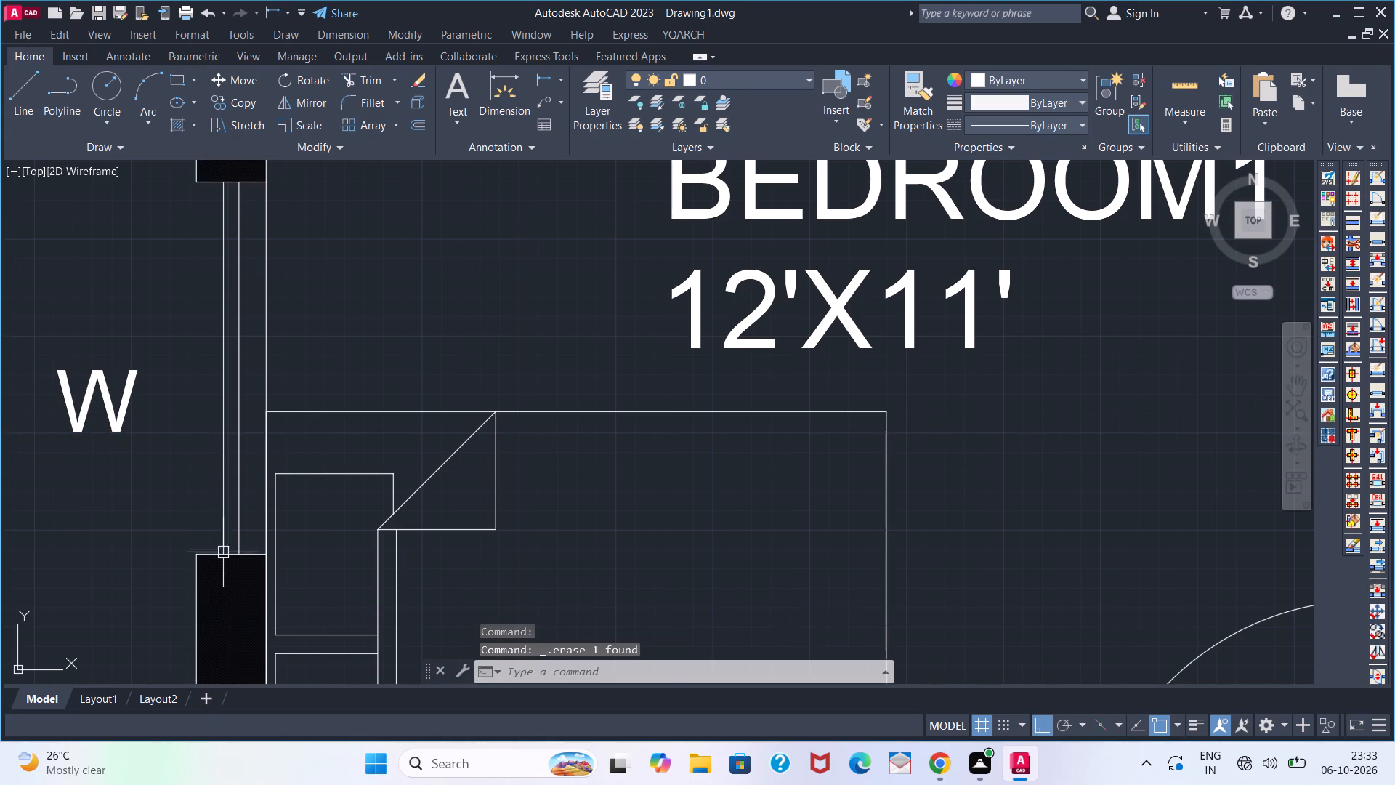
Copy the BEDROOM1 window's W label straight down to just outside the KITCHEN window, about 11'-4" below.
scroll(215, 471, down, 5)
middle_drag(180, 517, 203, 470)
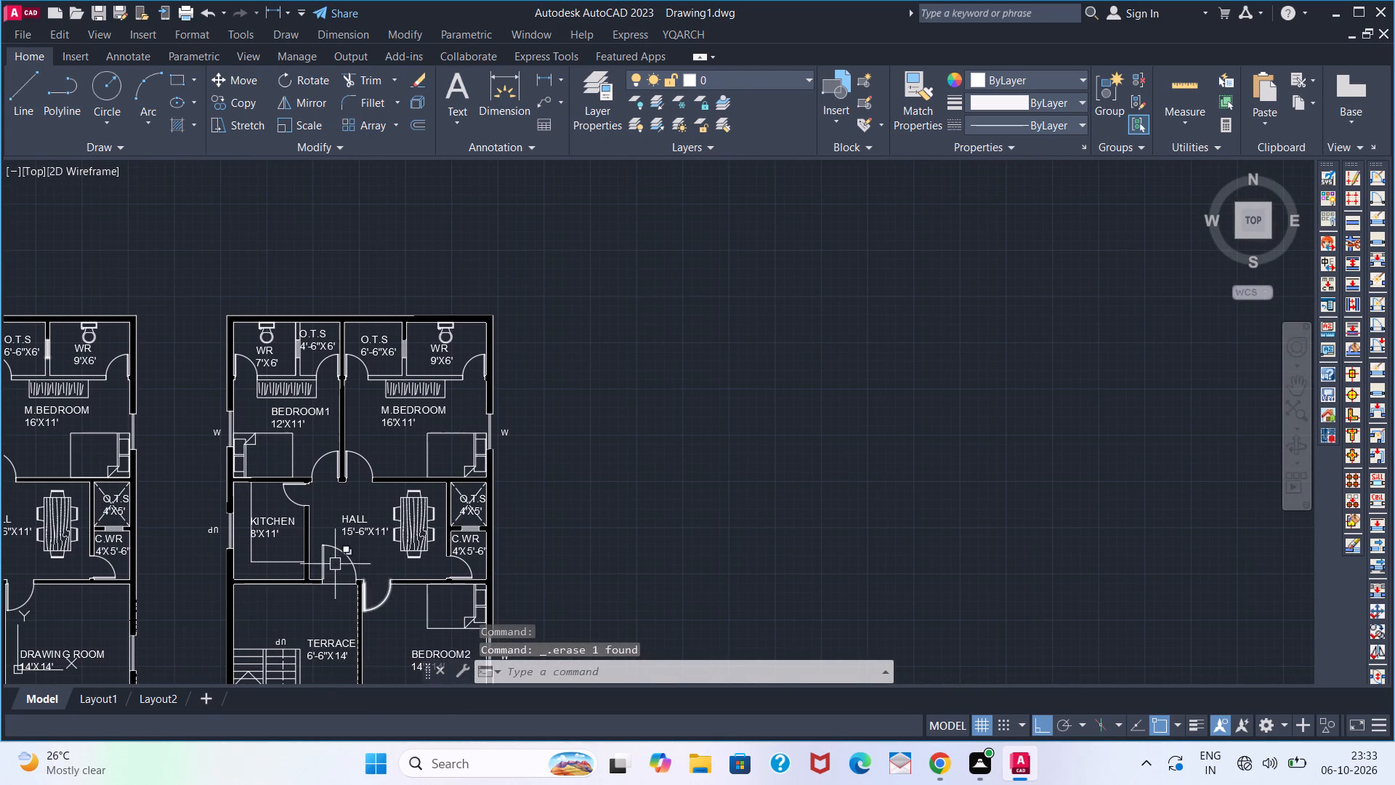
scroll(203, 434, up, 2)
click(225, 429)
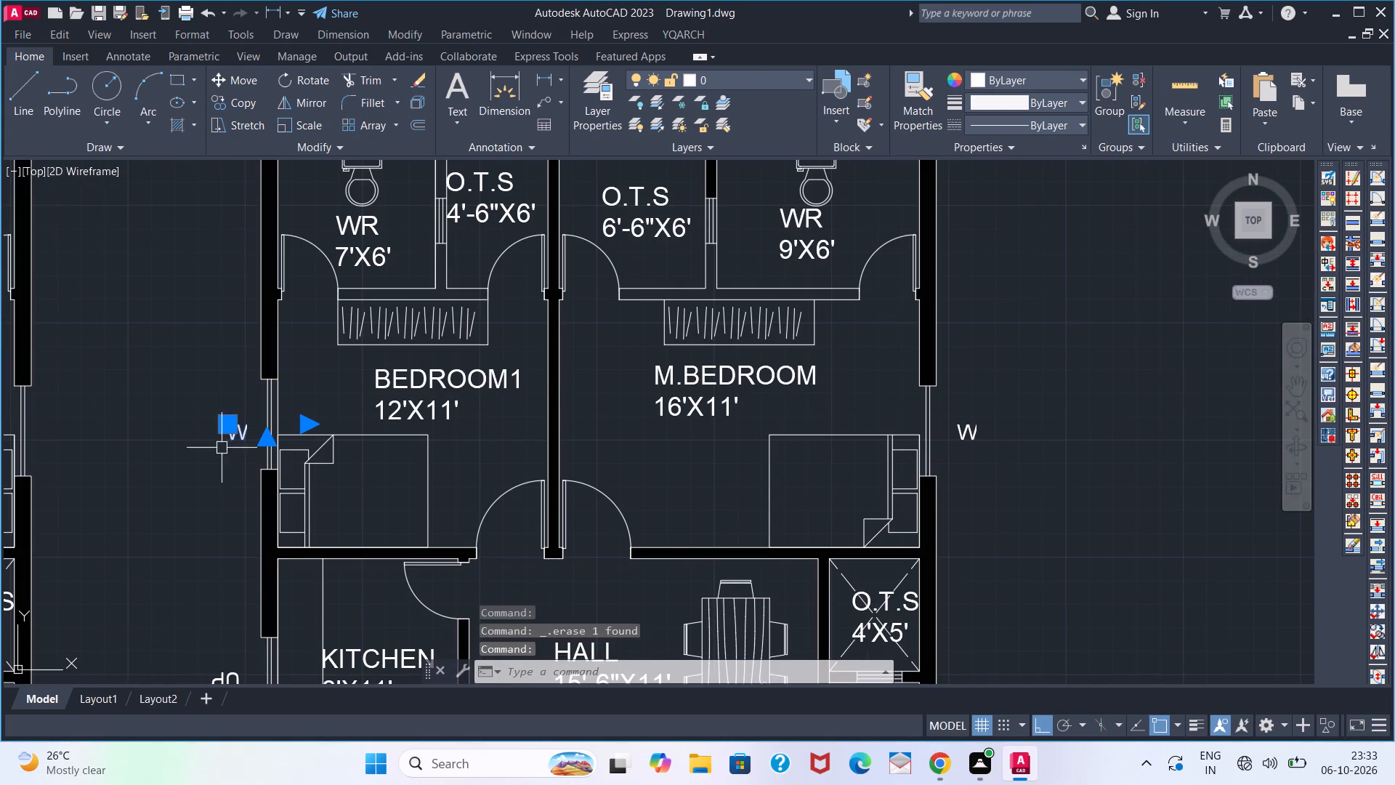
text(CO)
key(Return)
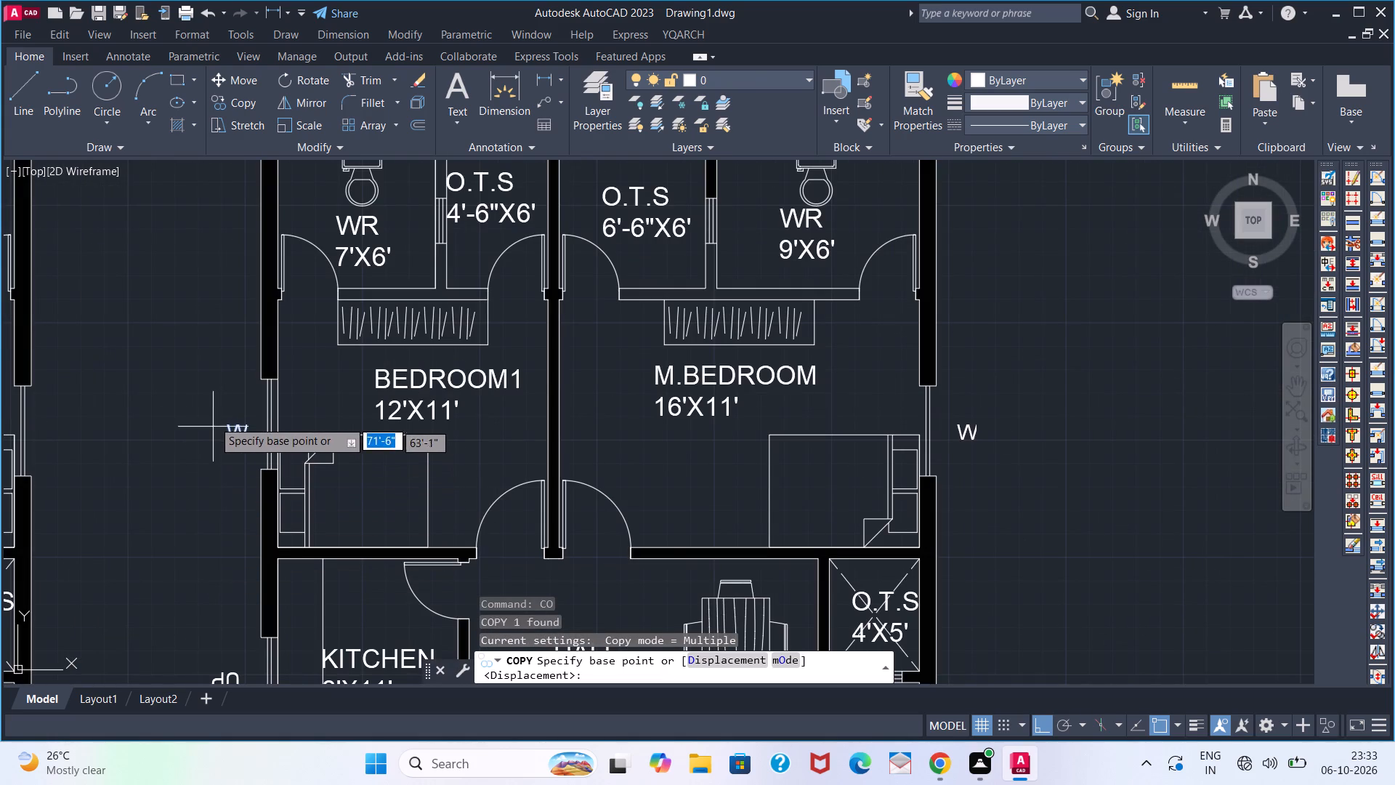
click(222, 422)
middle_drag(218, 574, 166, 339)
middle_click(166, 339)
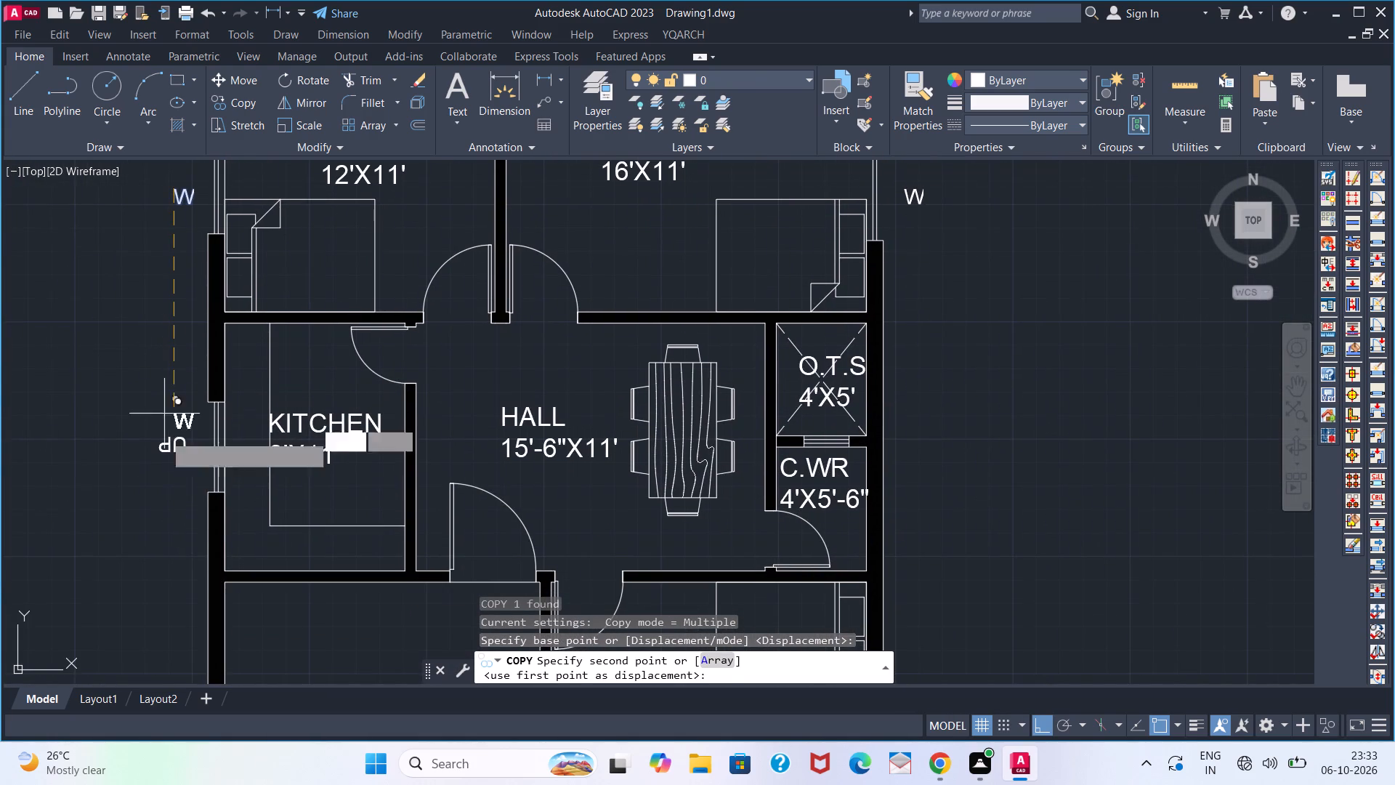
scroll(168, 446, up, 3)
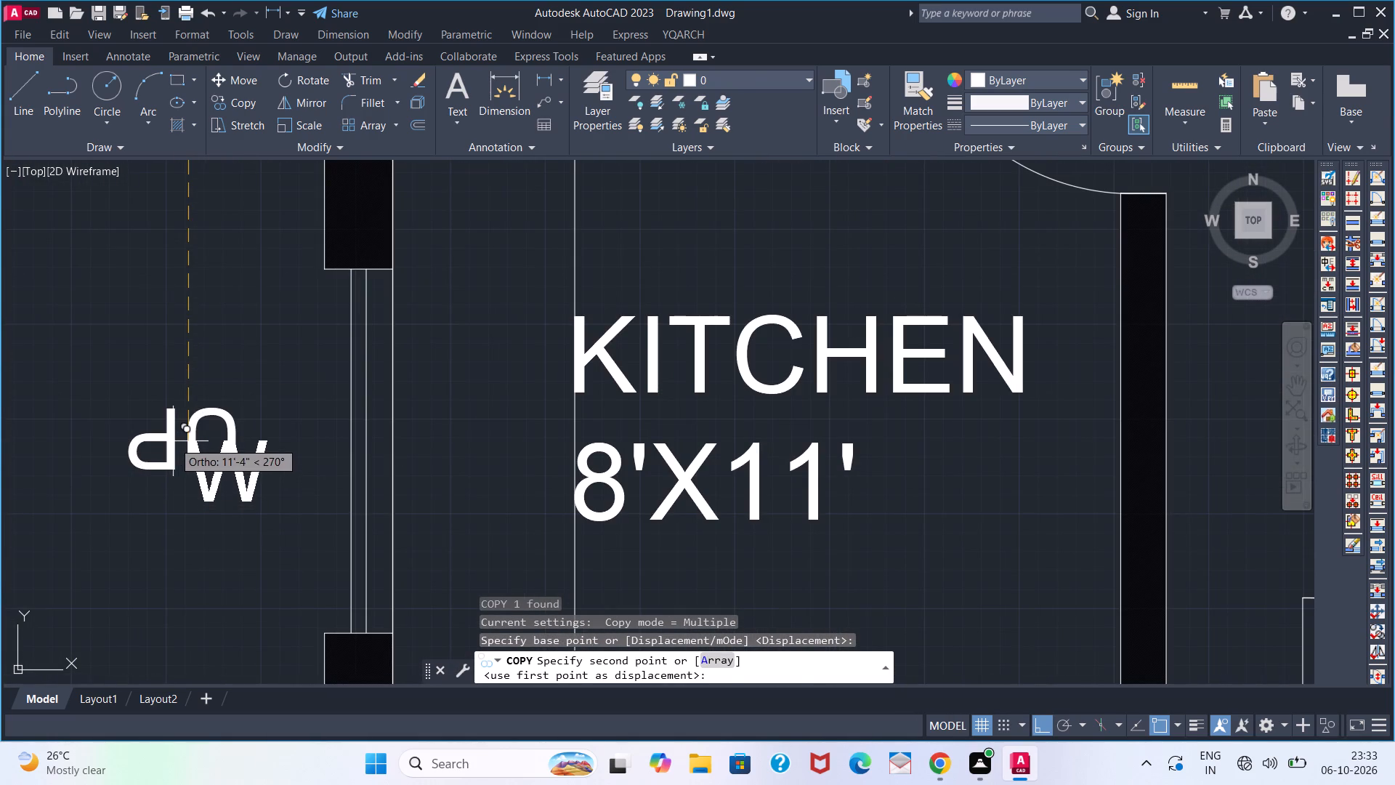
click(173, 441)
key(Escape)
Delete the upside-down UP label overlapping the W outside the KITCHEN window.
click(154, 444)
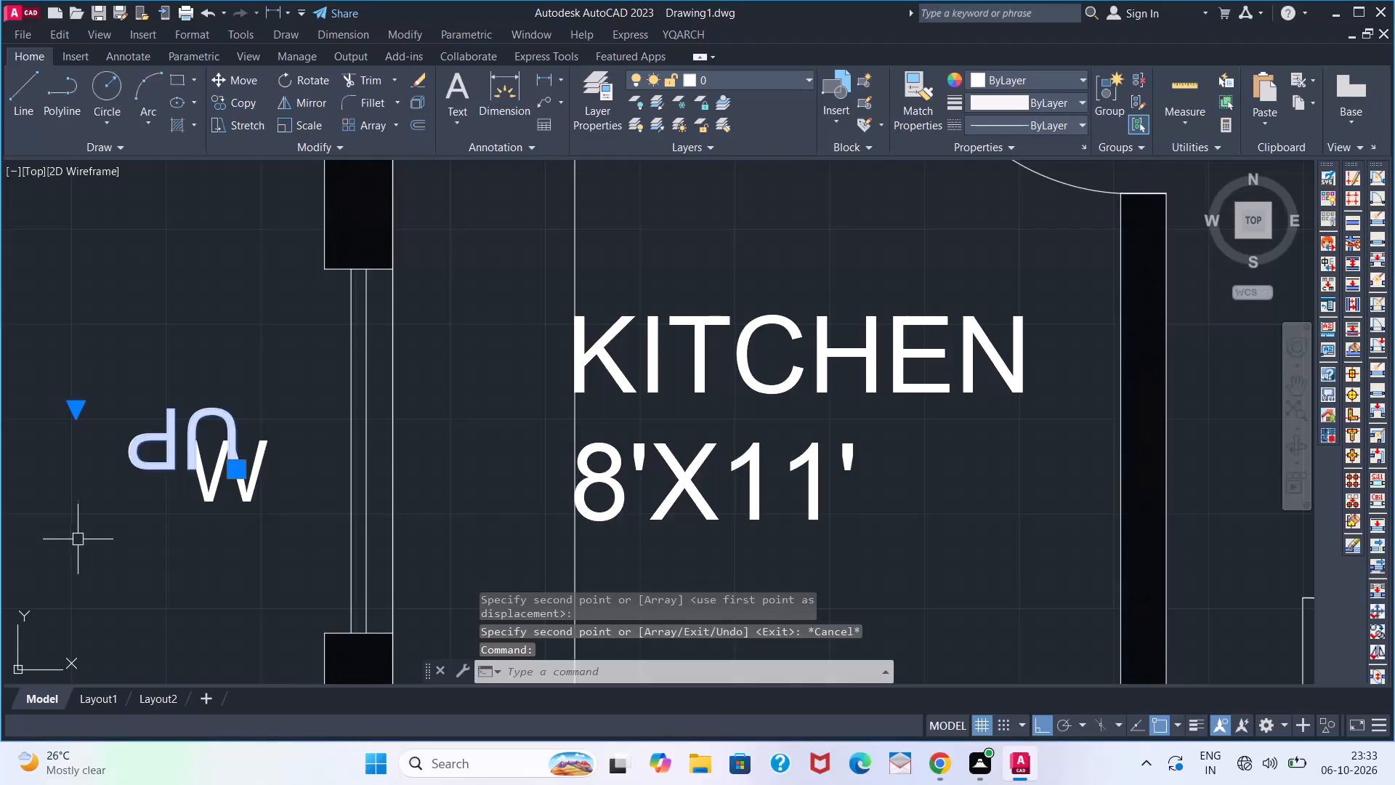
key(Delete)
Copy the BEDROOM1 window's W label horizontally about 7'-11" to outside the M.BEDROOM window of the adjacent plan with the DRAWING ROOM.
scroll(118, 525, down, 3)
middle_drag(158, 546, 187, 297)
scroll(177, 385, down, 2)
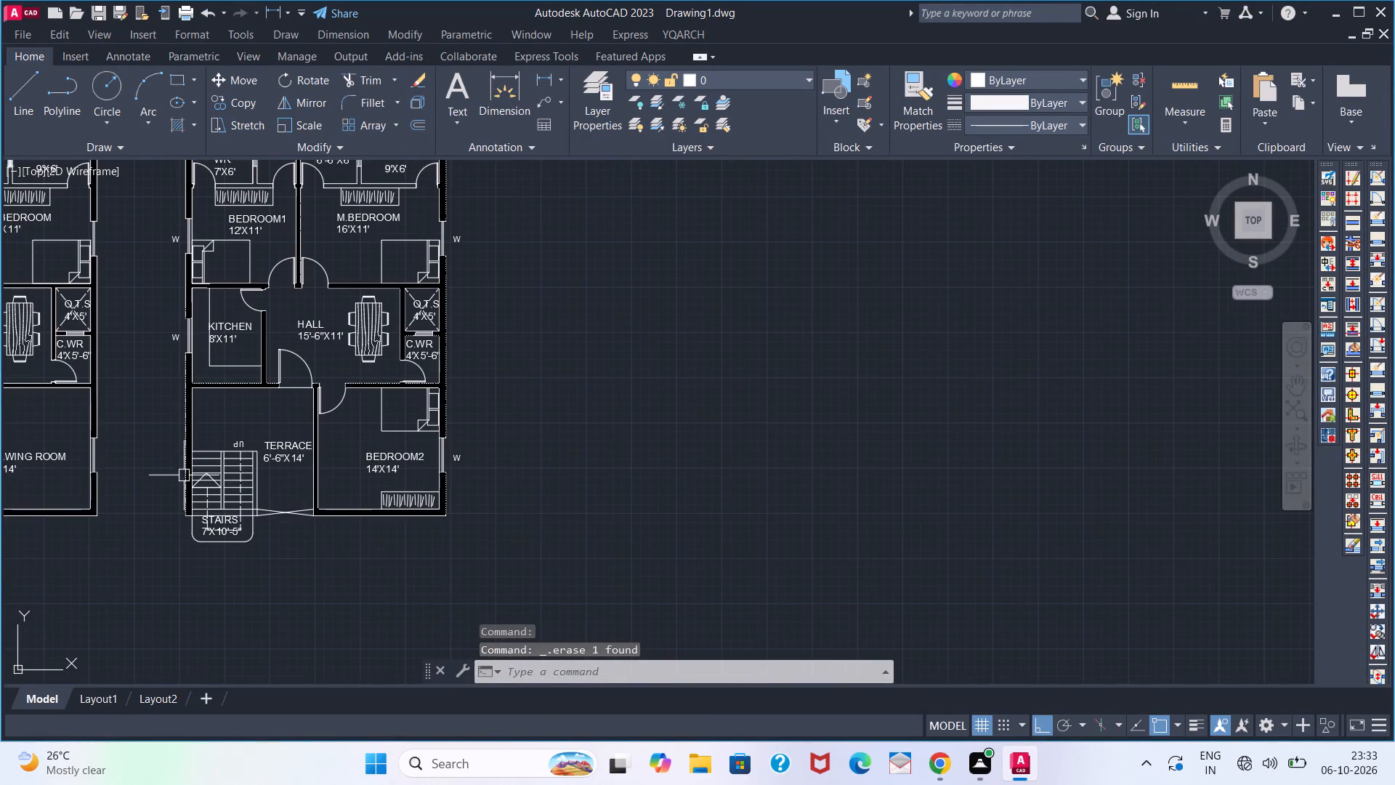
middle_drag(187, 354, 499, 492)
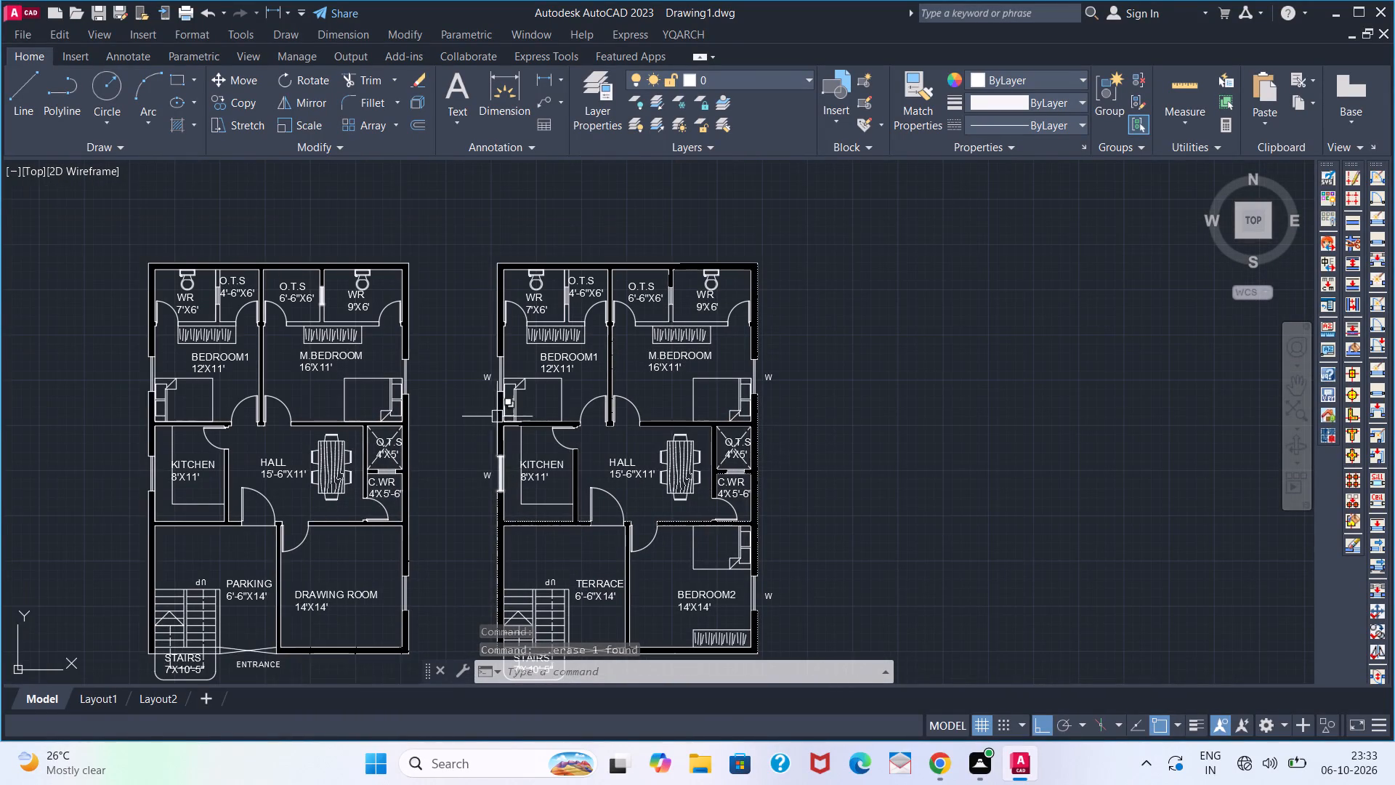
scroll(480, 379, up, 2)
click(488, 373)
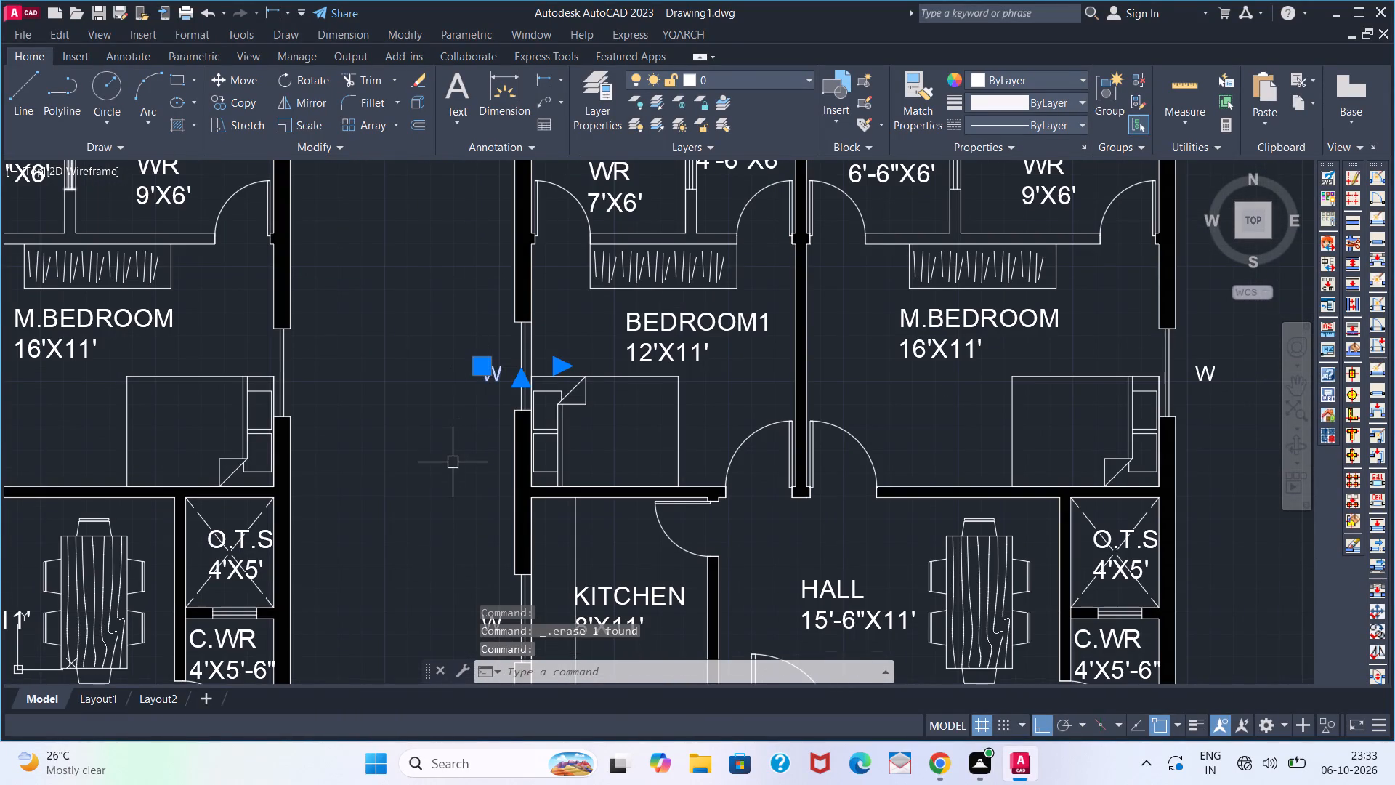
text(CO)
key(Return)
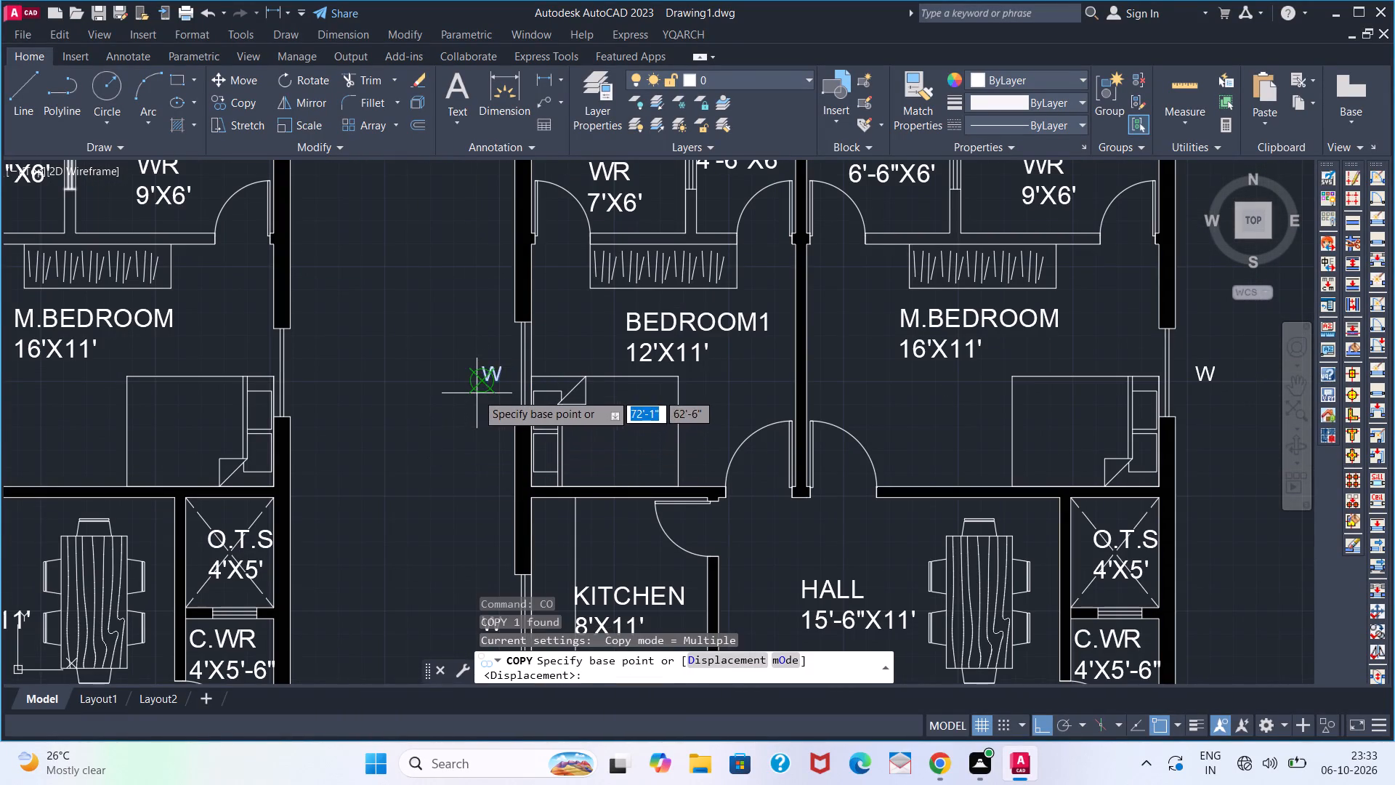
click(477, 393)
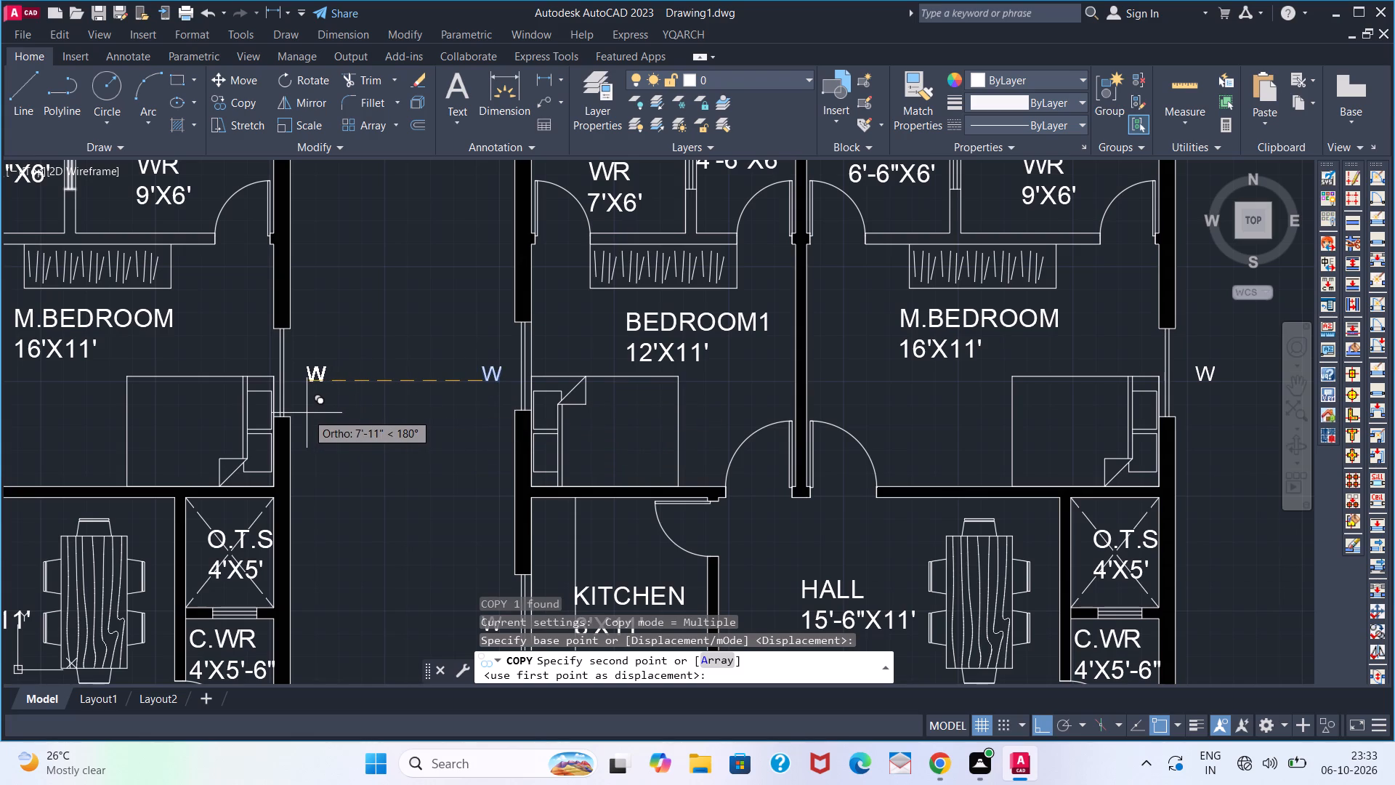
click(304, 412)
key(Escape)
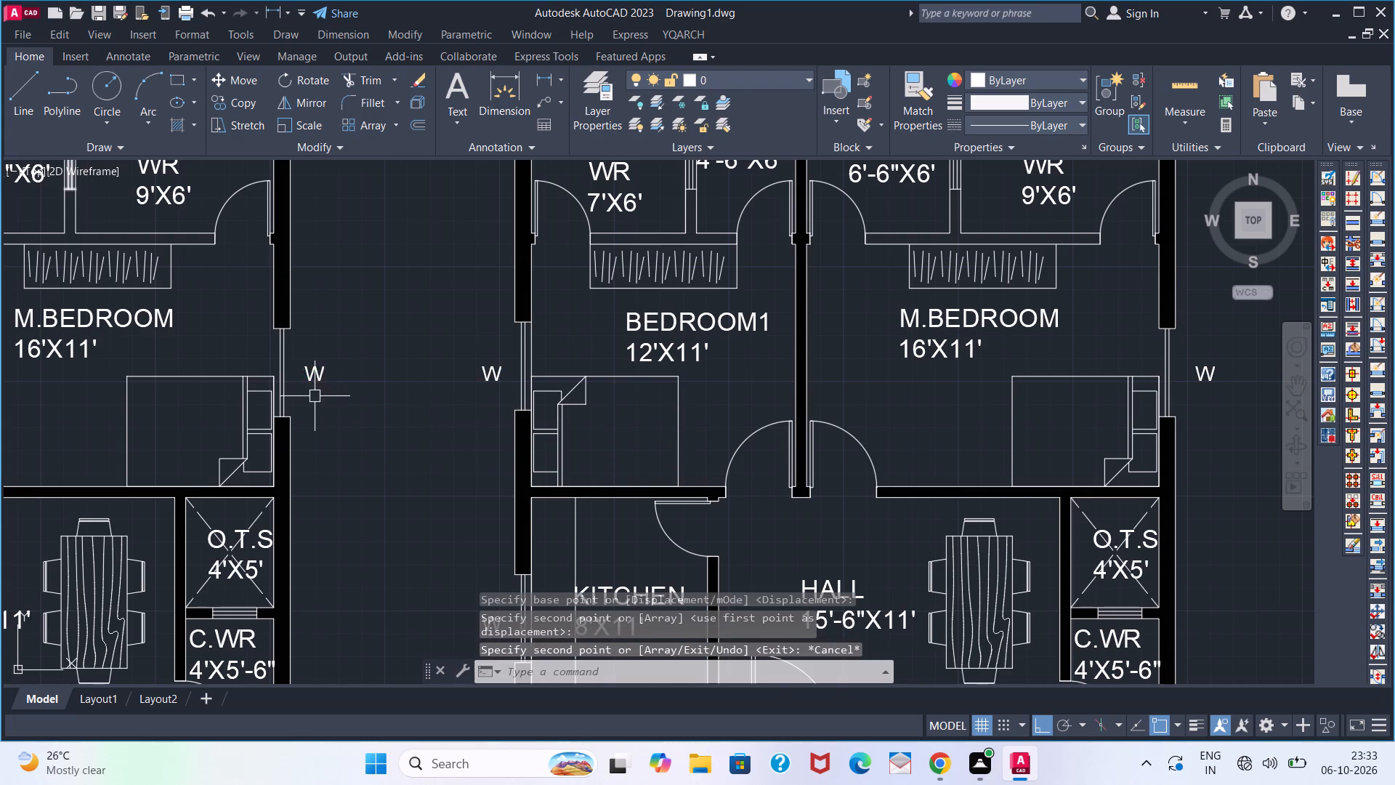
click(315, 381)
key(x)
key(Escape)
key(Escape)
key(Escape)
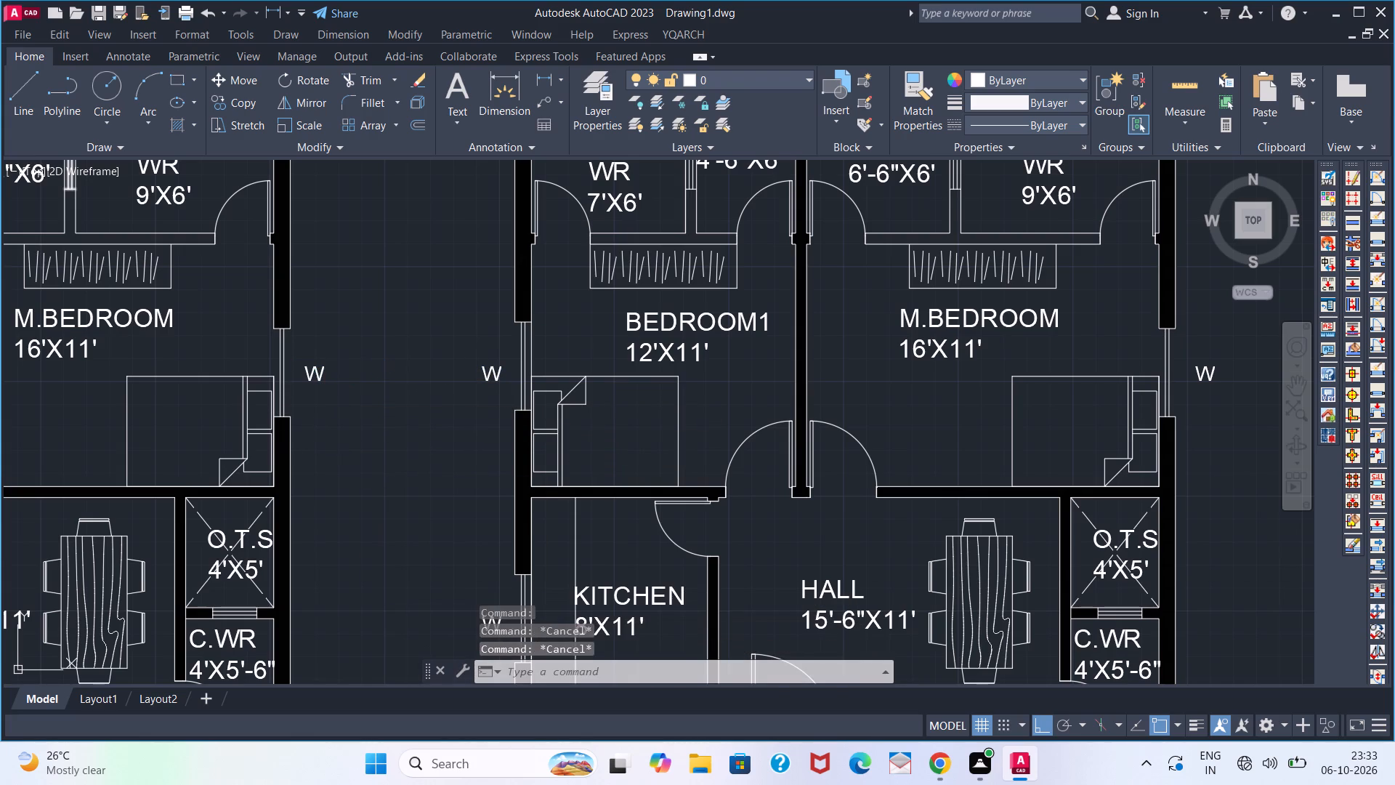
Copy the new M.BEDROOM W label straight down about 25'-0" to just outside the DRAWING ROOM window.
click(310, 379)
key(c)
key(o)
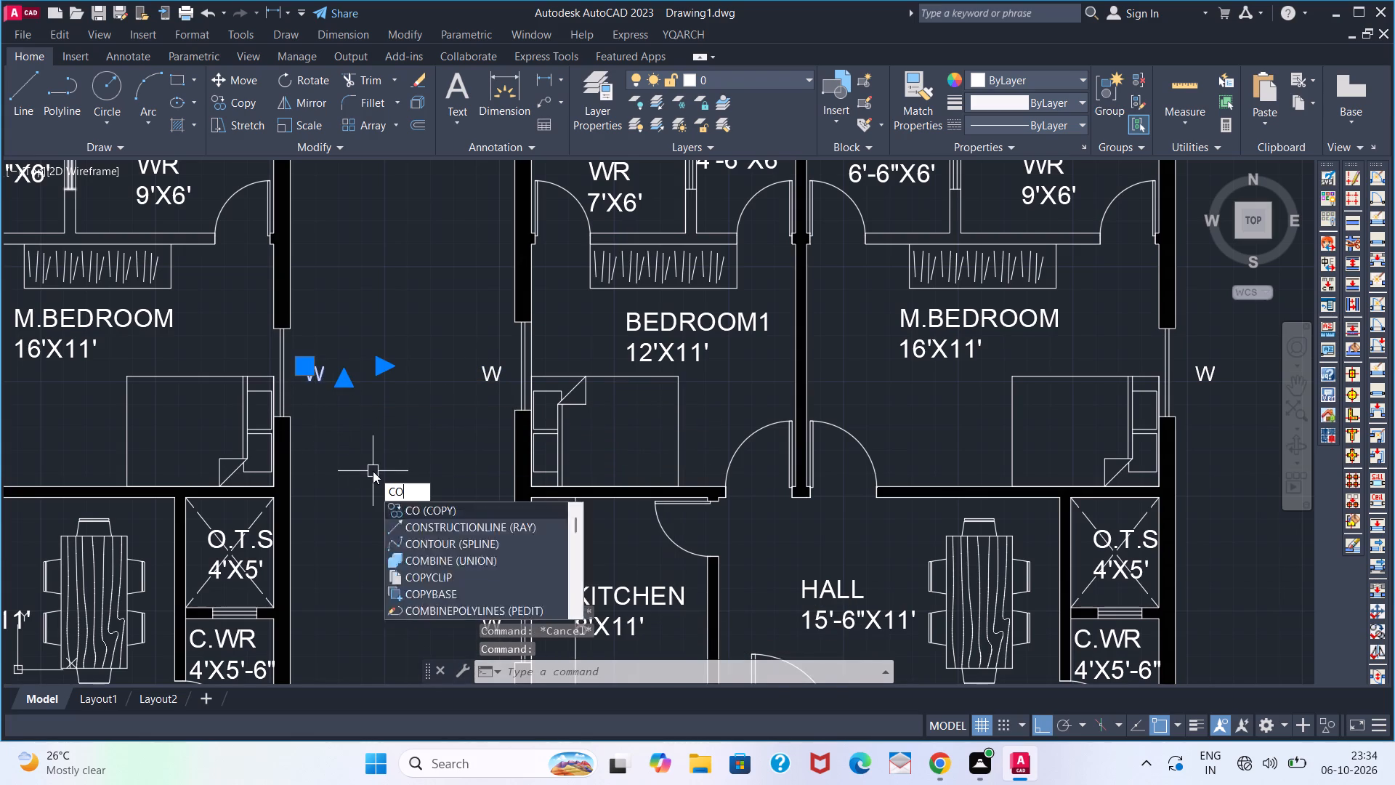
key(Return)
click(326, 386)
scroll(341, 584, down, 1)
middle_click(340, 591)
middle_drag(338, 587, 331, 479)
scroll(331, 479, down, 1)
middle_drag(331, 479, 322, 265)
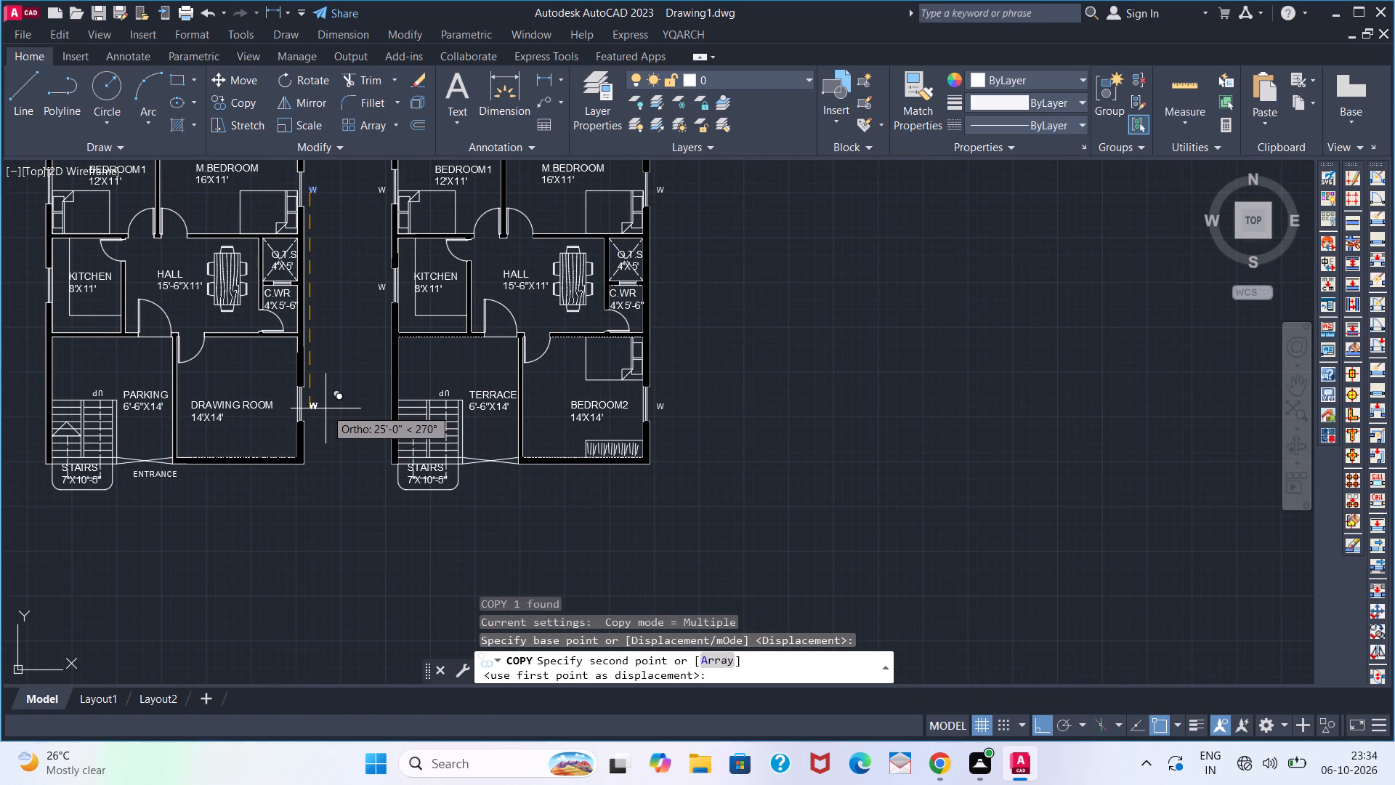
click(325, 407)
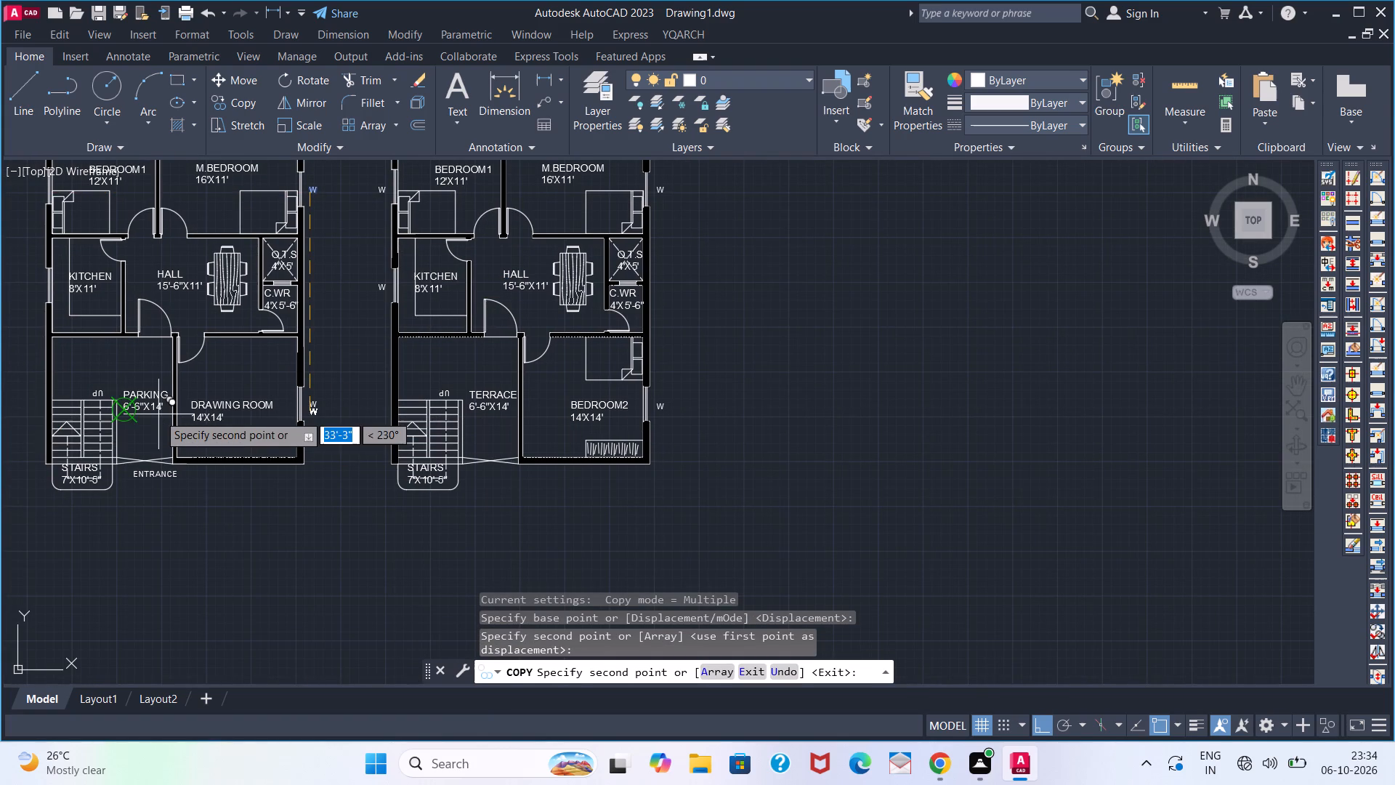
Place another copy of that M.BEDROOM W horizontally just outside the BEDROOM1 window on the same plan's opposite outer wall.
middle_drag(25, 305, 28, 438)
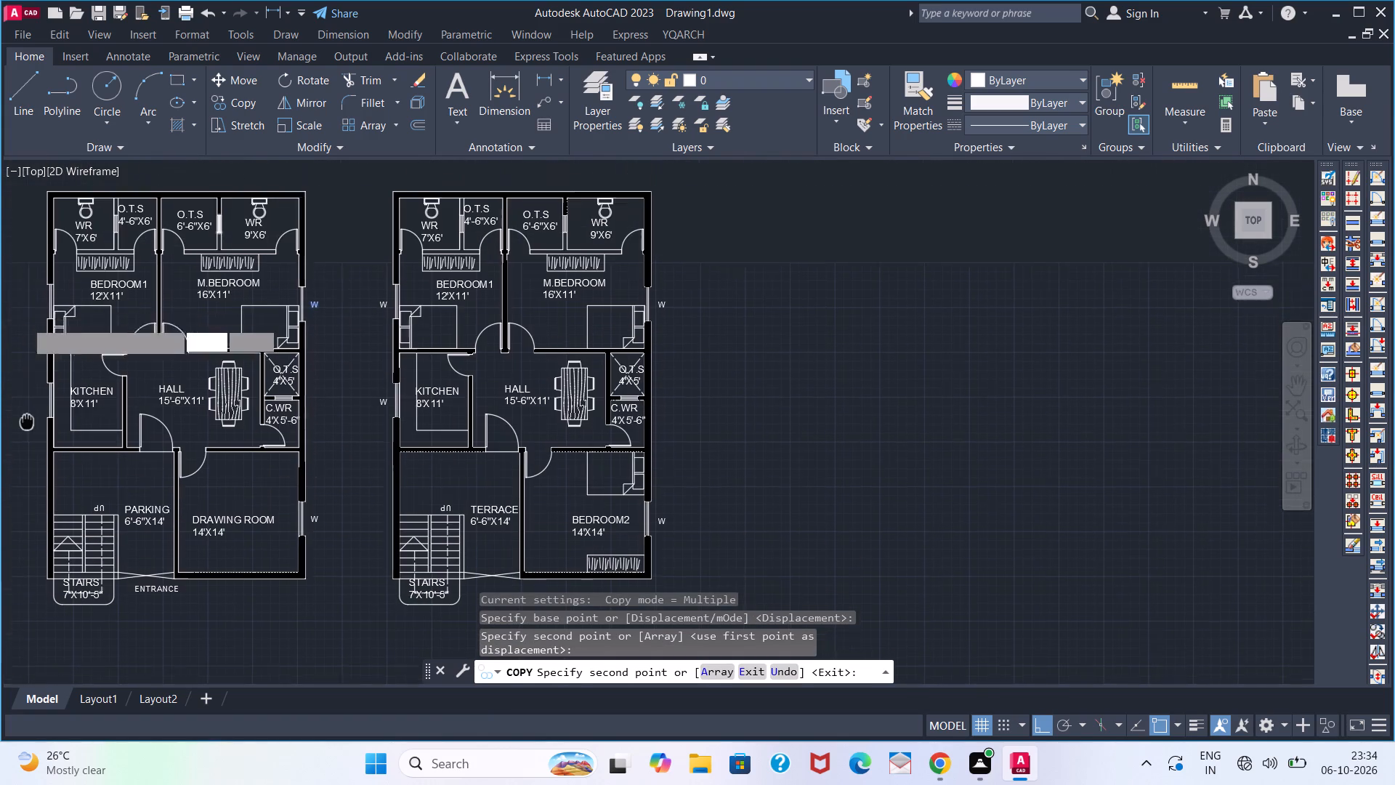
middle_drag(28, 438, 28, 440)
scroll(32, 374, up, 5)
scroll(22, 329, down, 2)
middle_drag(22, 339, 22, 417)
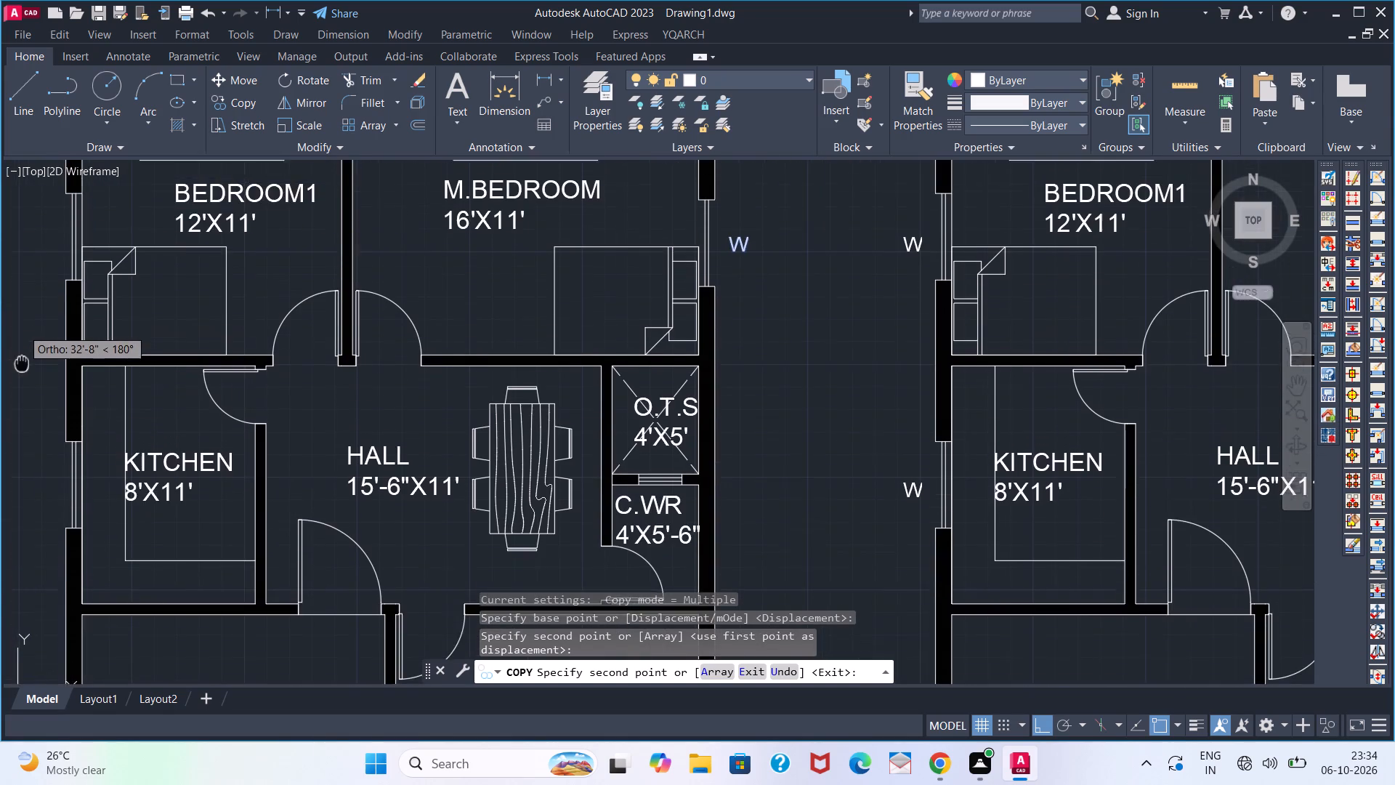
middle_drag(22, 417, 21, 434)
click(32, 326)
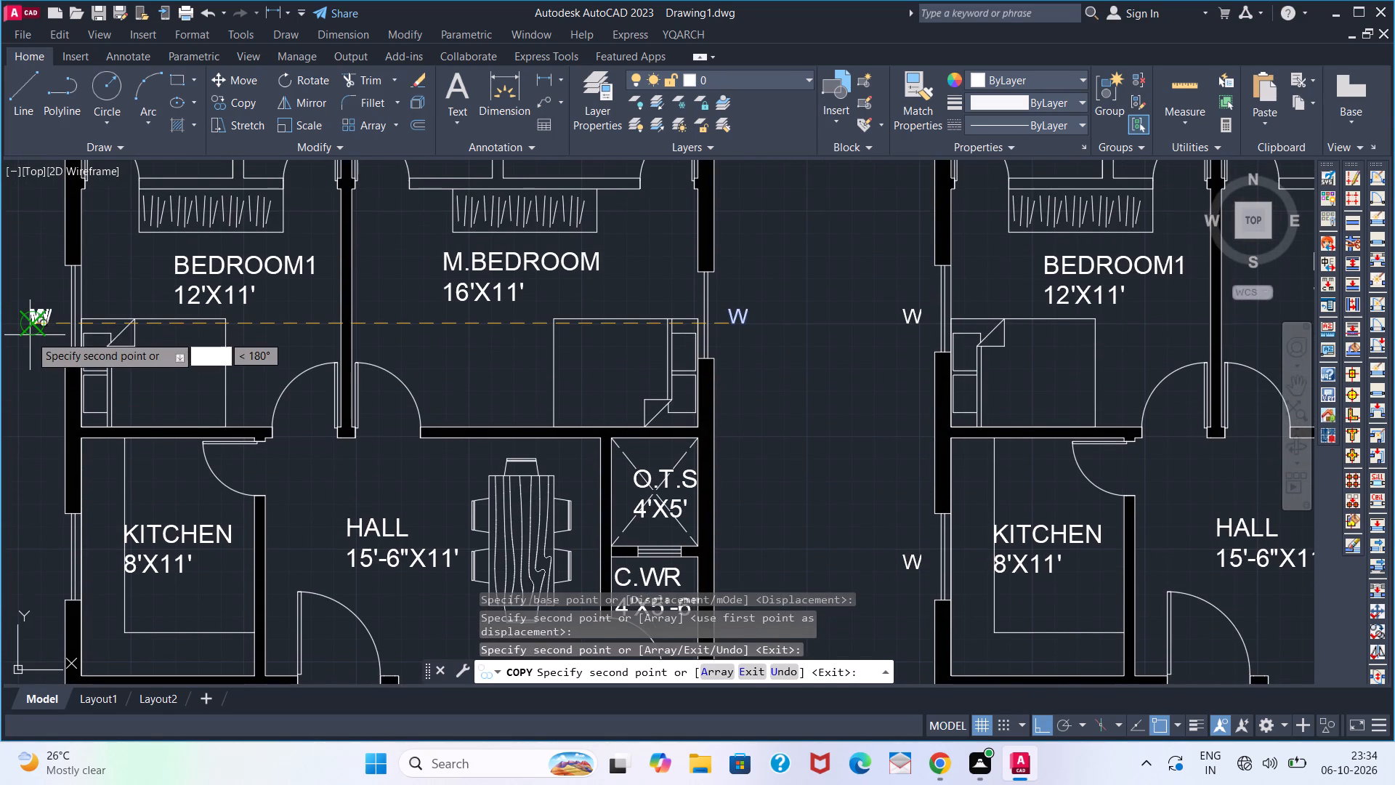
key(Escape)
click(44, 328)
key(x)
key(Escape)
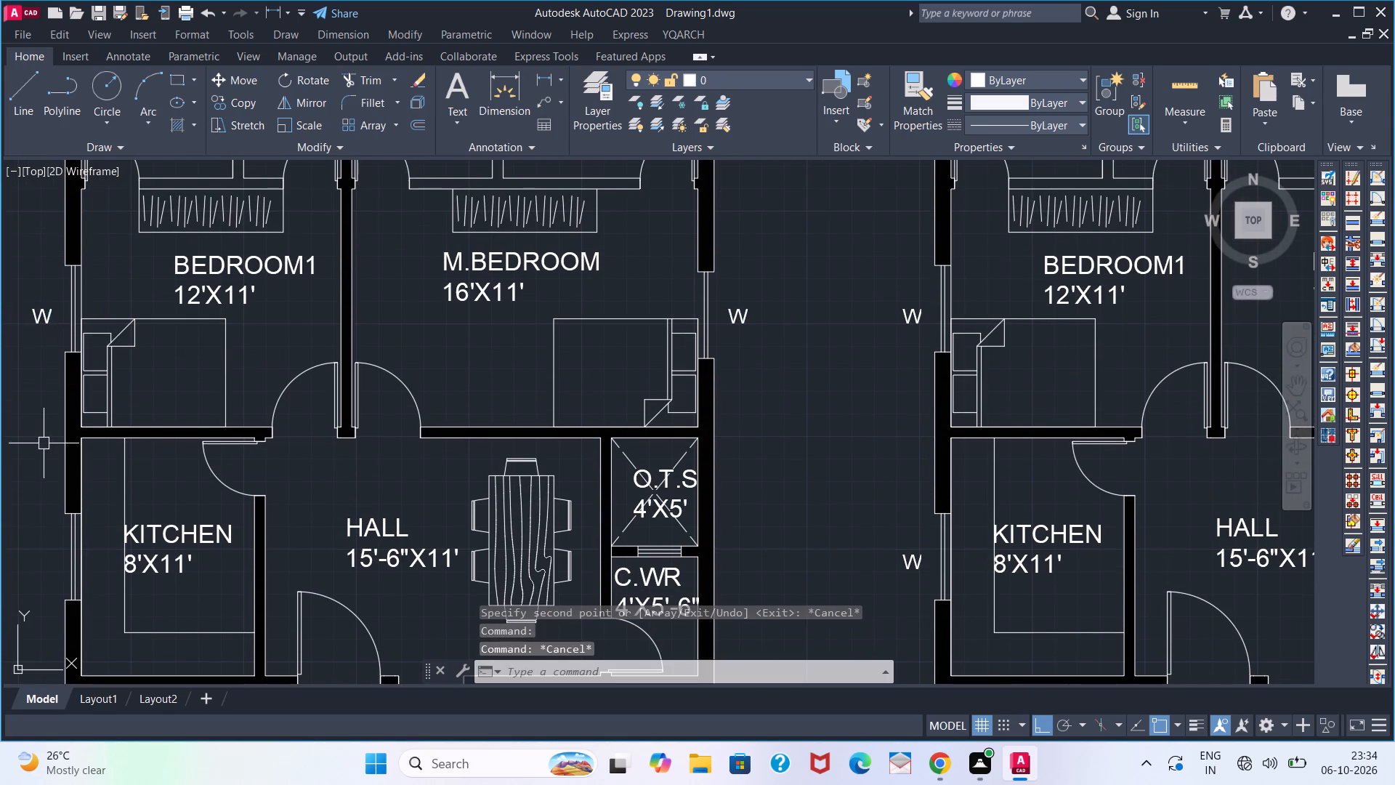
Copy the BEDROOM1 W label of the DRAWING ROOM plan straight down about 11' to just outside its KITCHEN window.
click(41, 315)
text(CO)
key(Return)
click(36, 328)
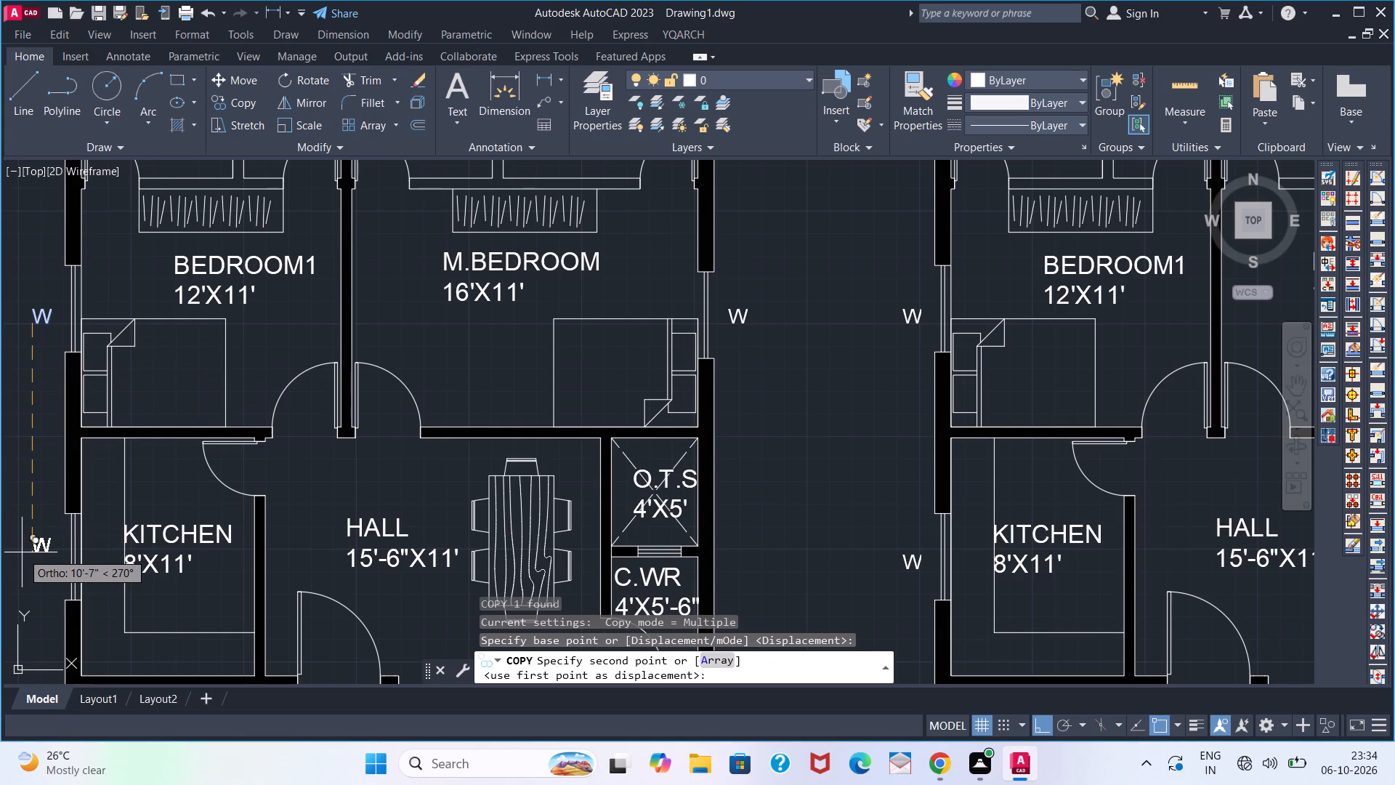
click(22, 557)
scroll(31, 628, down, 2)
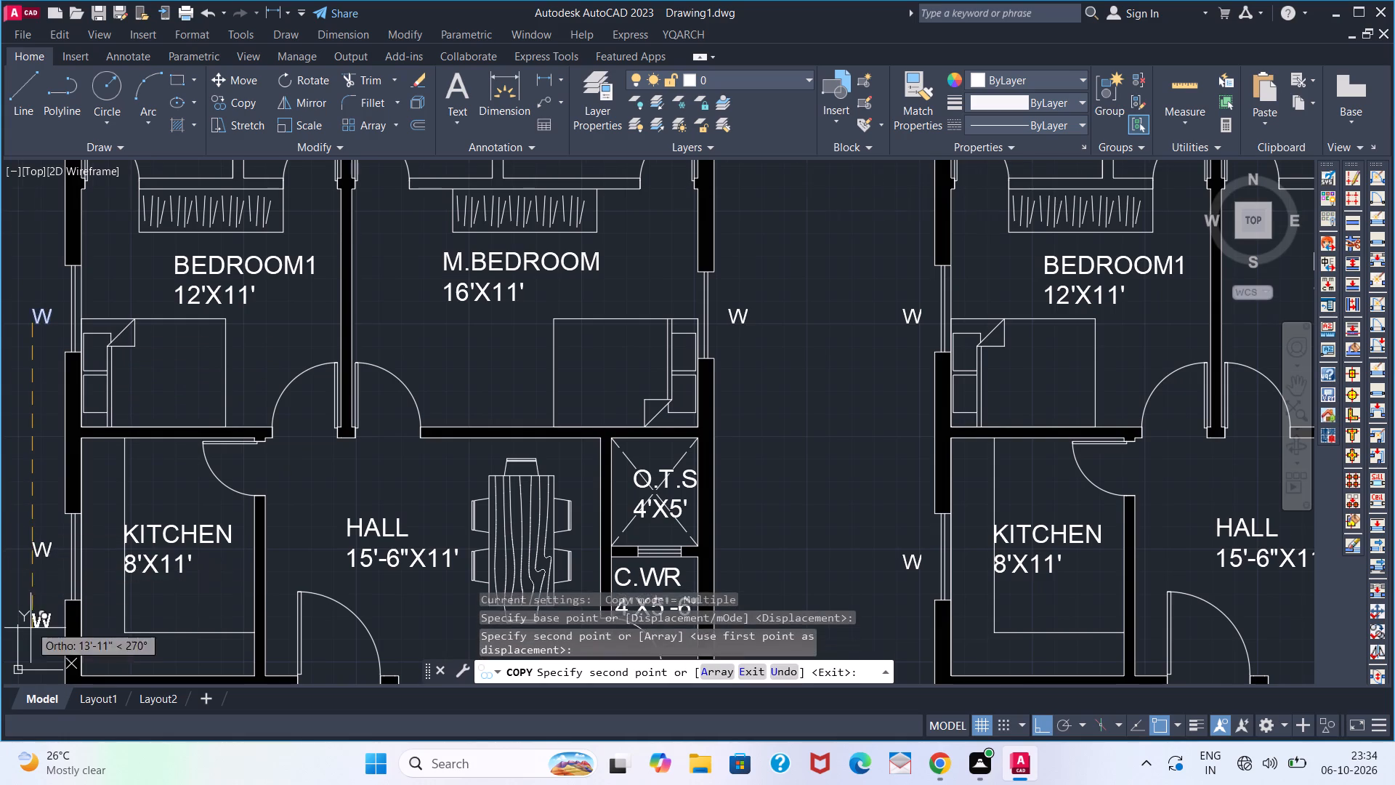
middle_drag(31, 613, 30, 539)
middle_drag(30, 504, 44, 376)
middle_drag(44, 362, 46, 341)
middle_drag(49, 336, 52, 326)
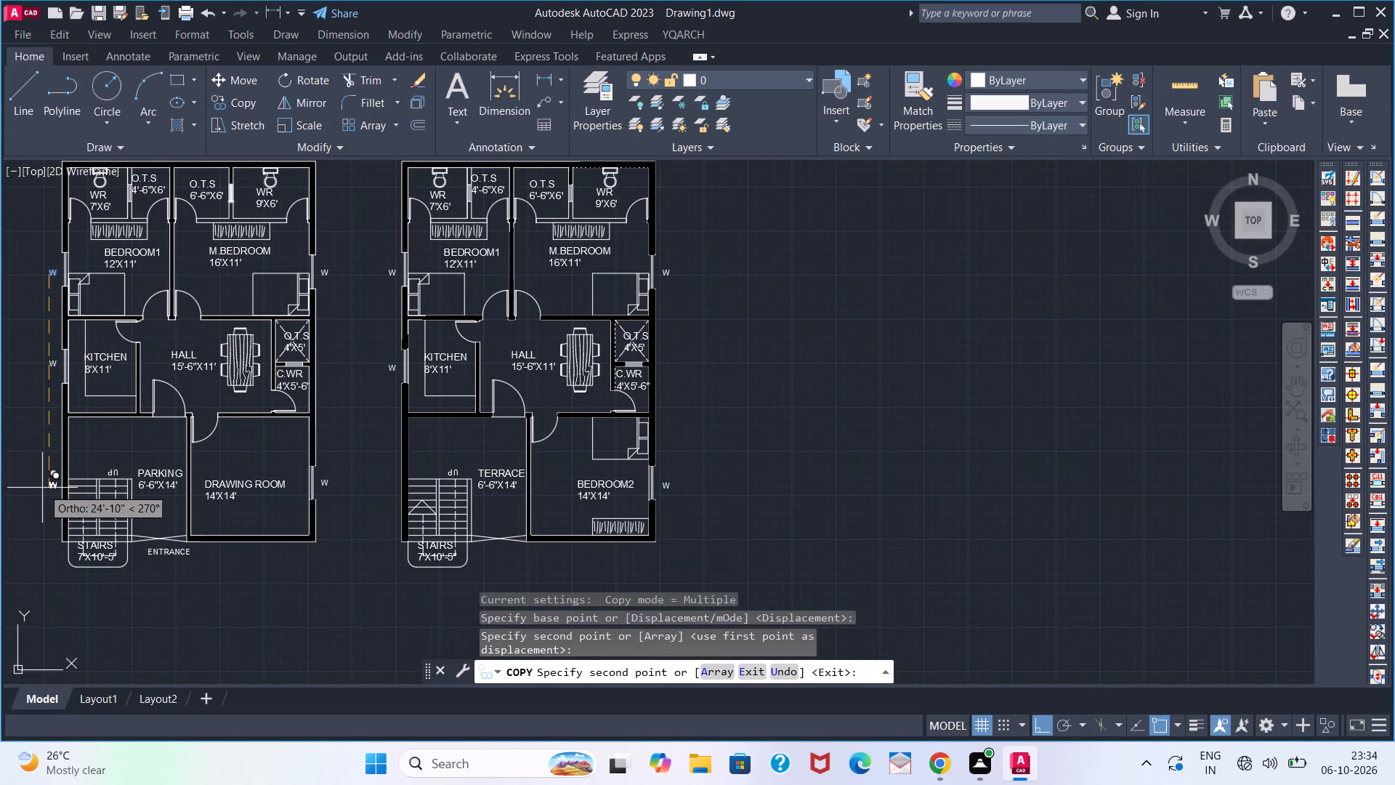
key(Escape)
Make TEXT the current layer and turn it off.
scroll(344, 431, down, 1)
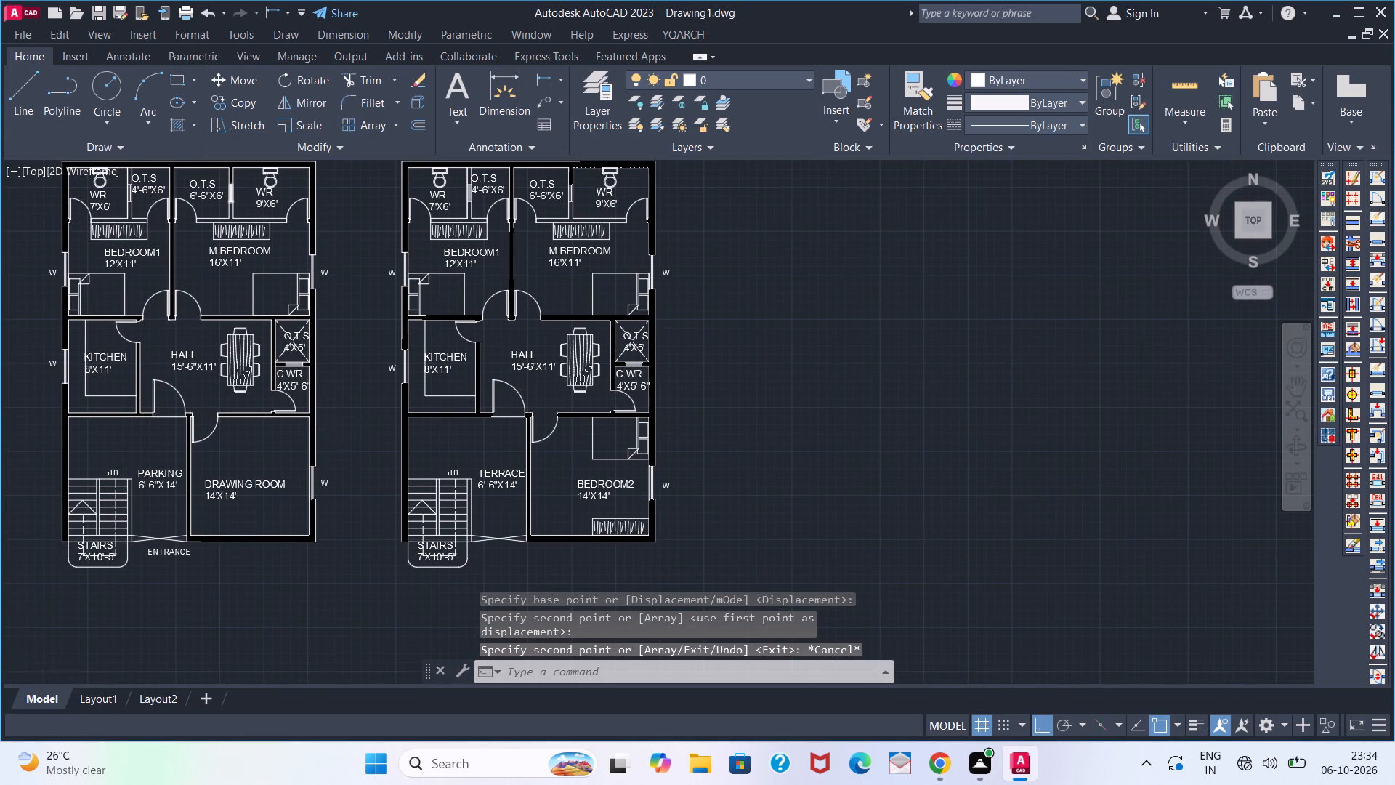
middle_drag(349, 429, 305, 483)
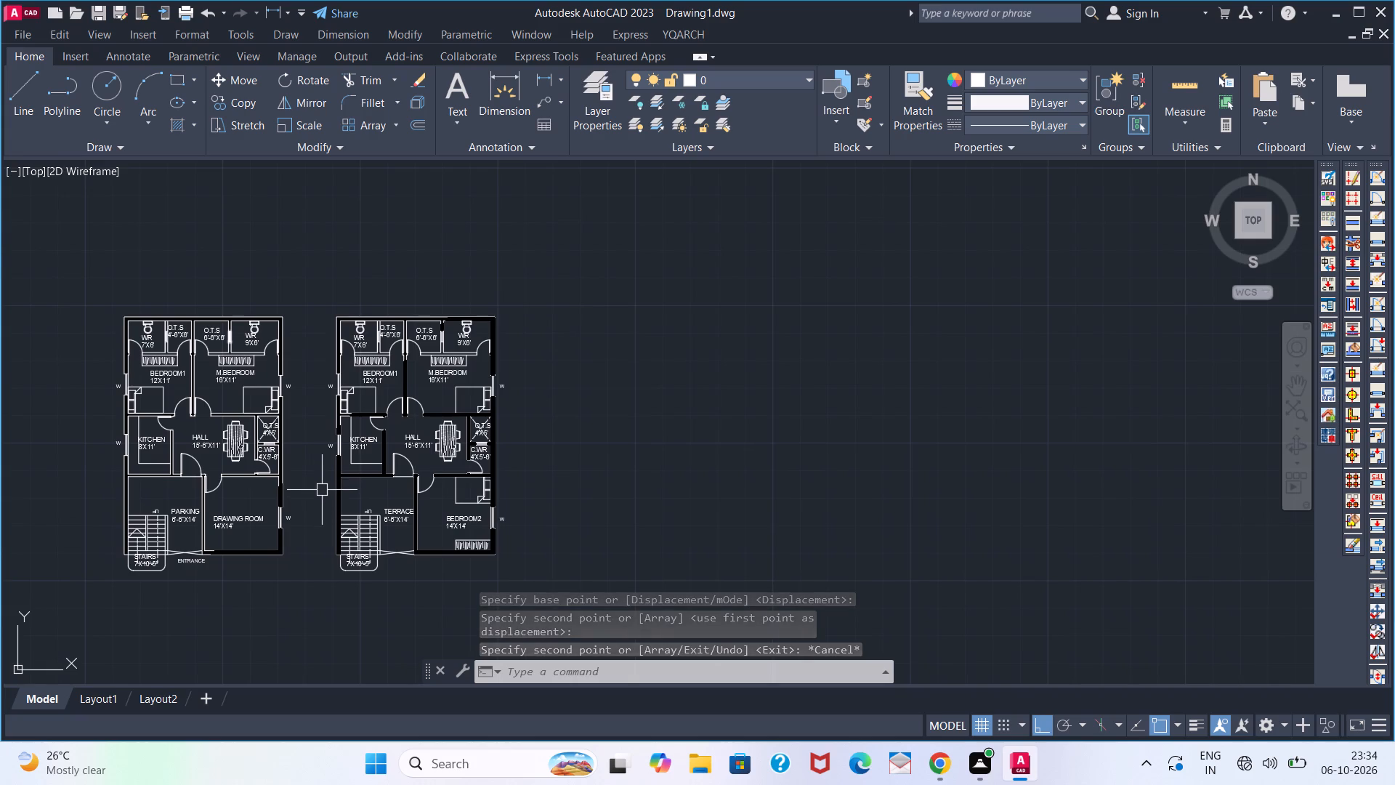
click(733, 74)
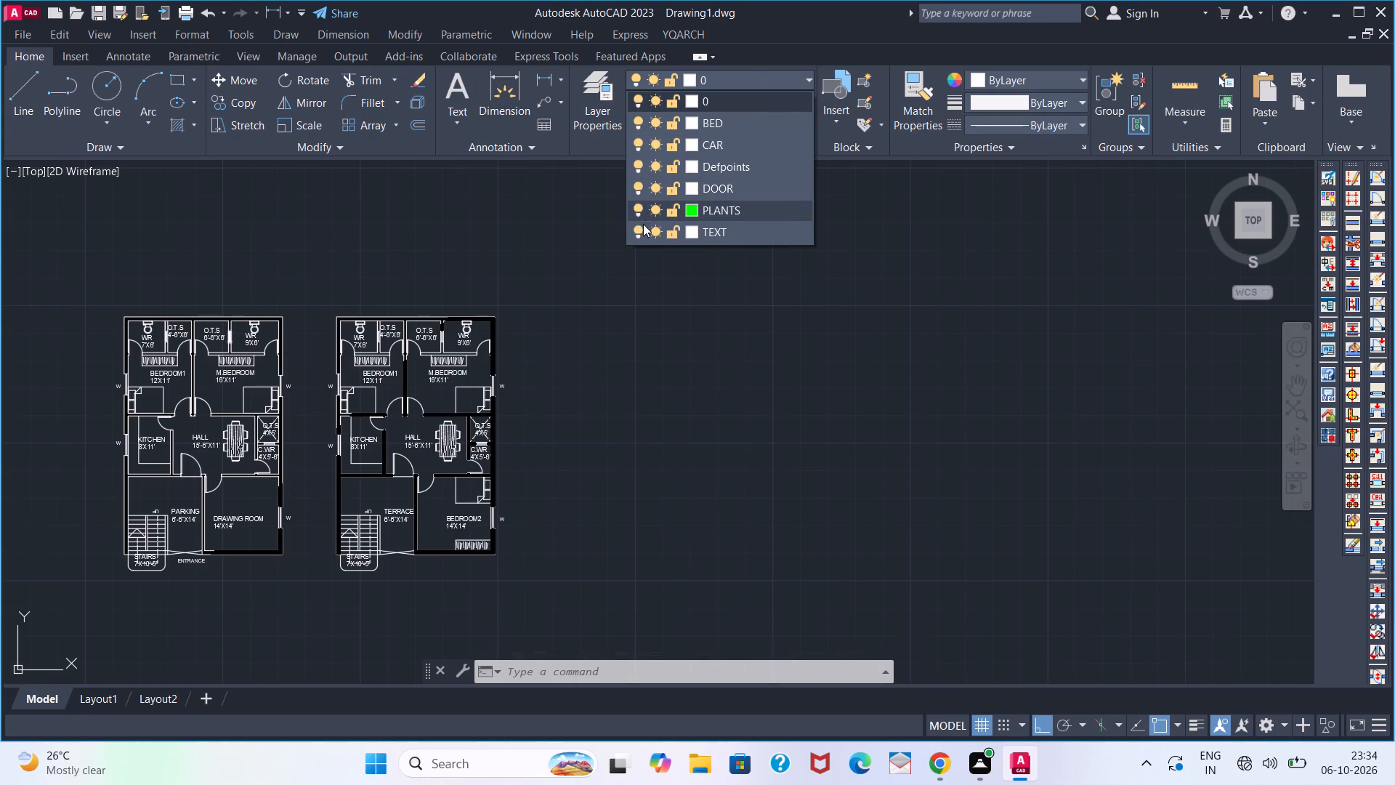
click(638, 225)
click(721, 69)
click(721, 80)
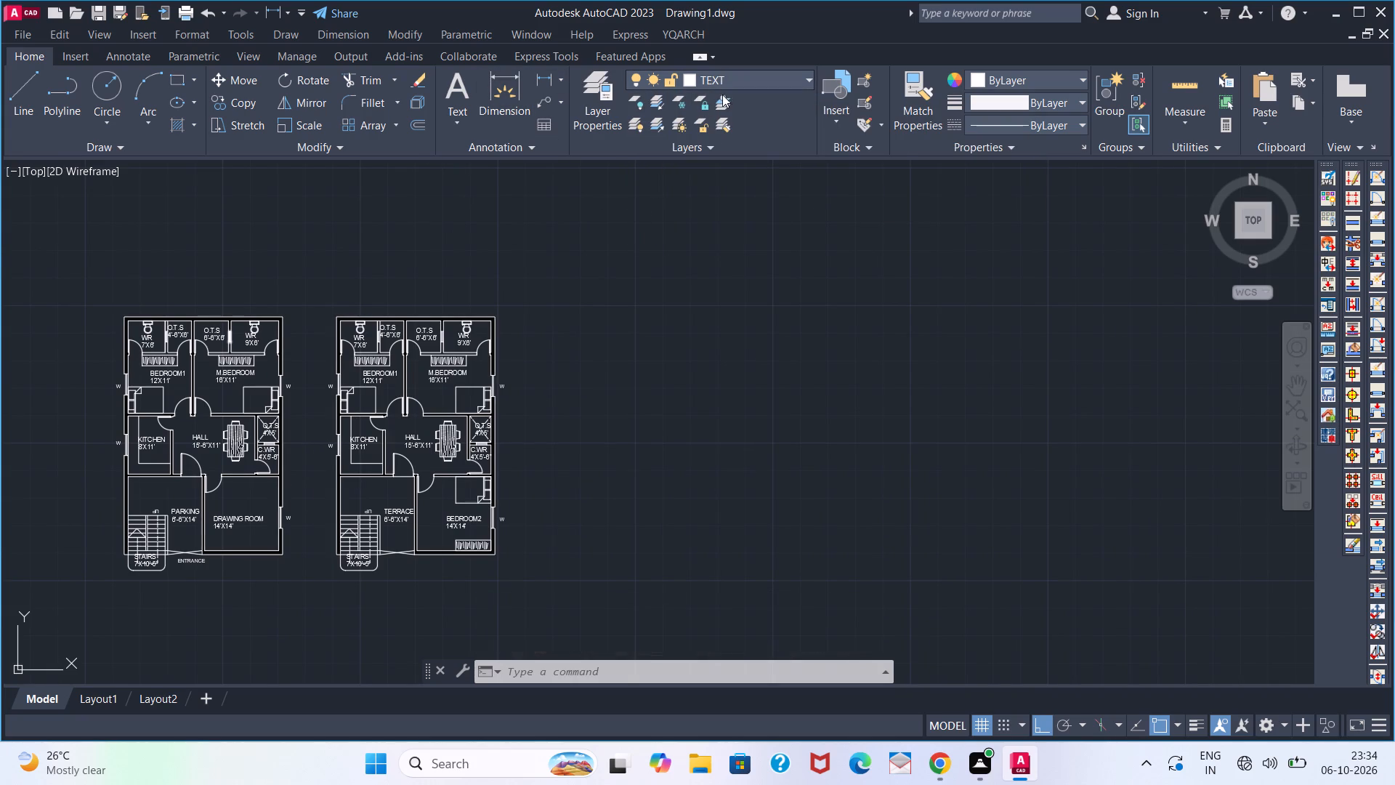
click(637, 227)
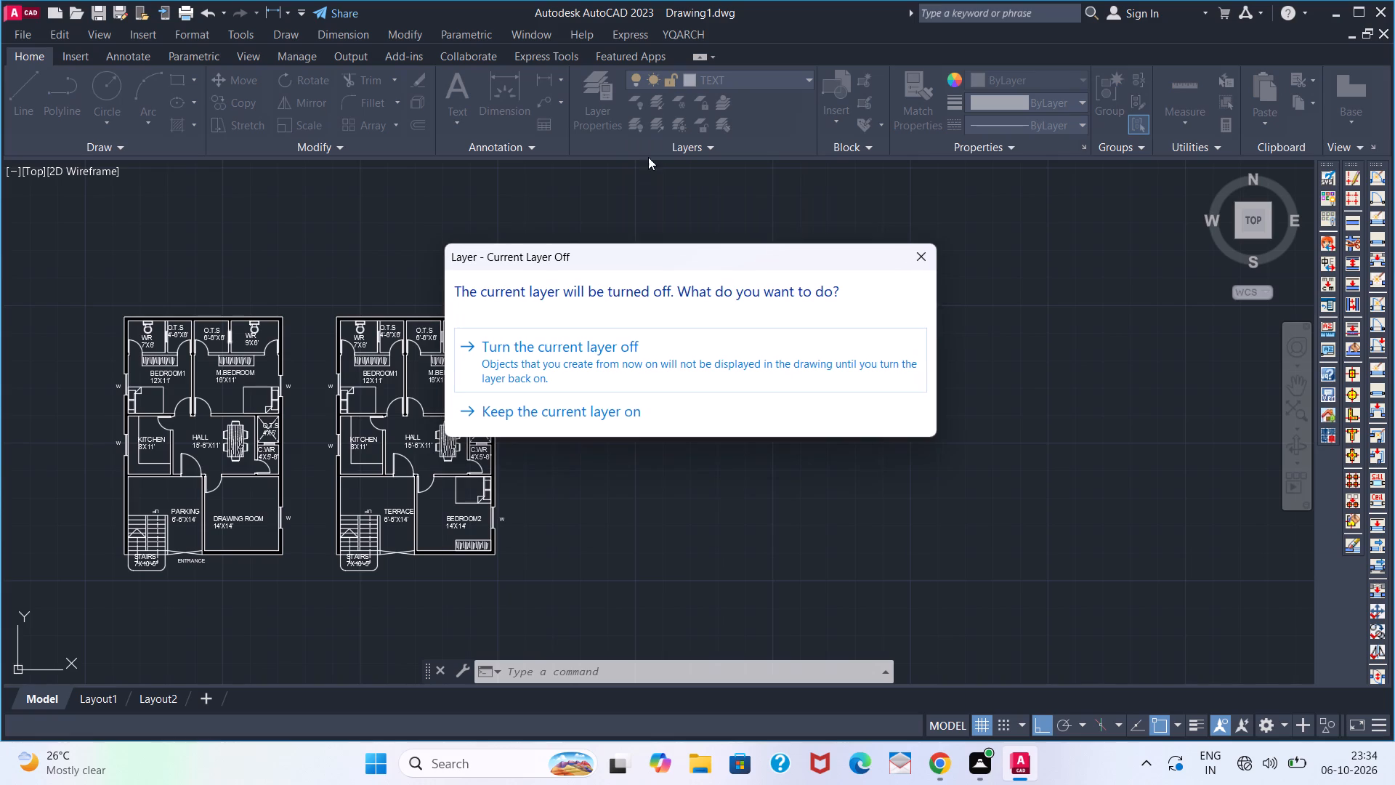
key(space)
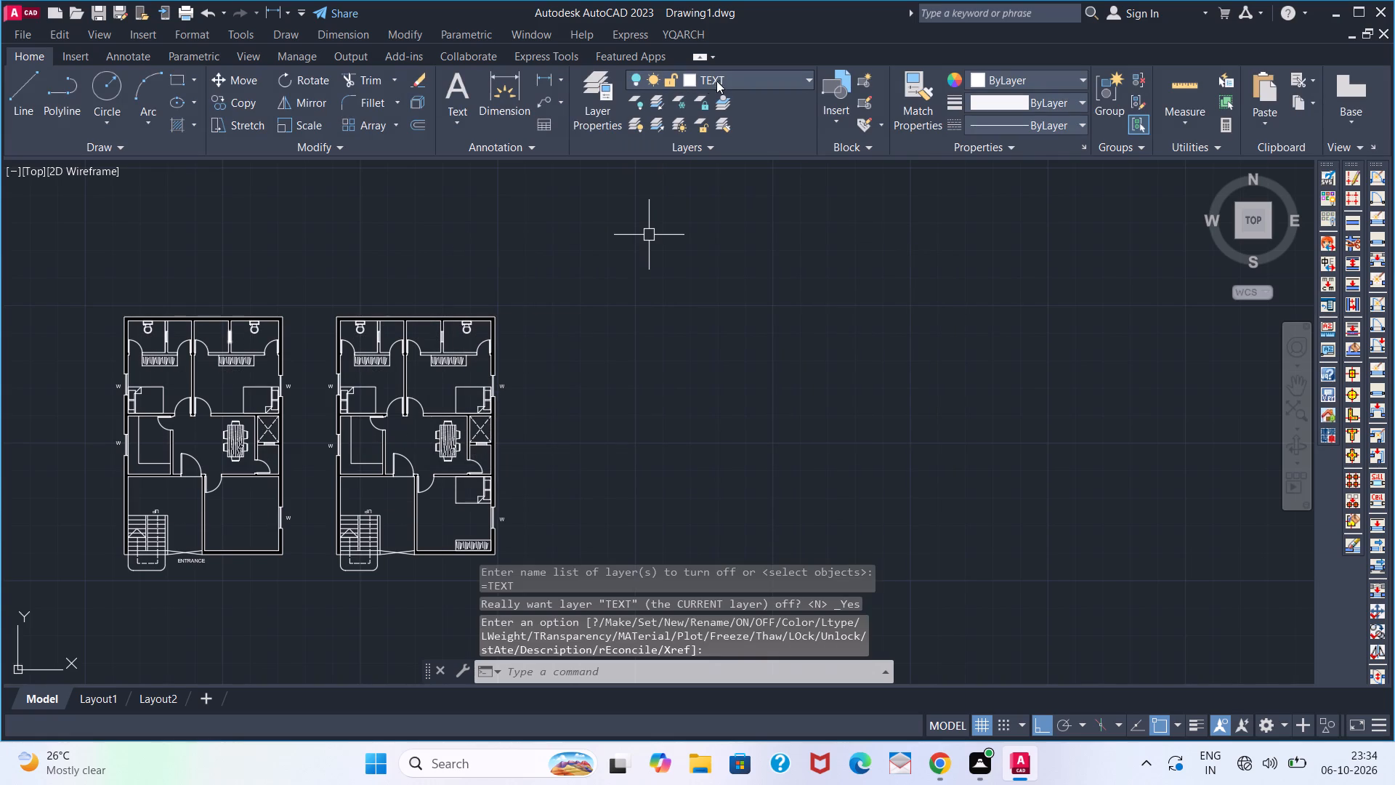
Turn off the BED, CAR, Defpoints, DOOR and PLANTS layers, toggling layer 0 off and back on along the way.
click(719, 80)
click(637, 102)
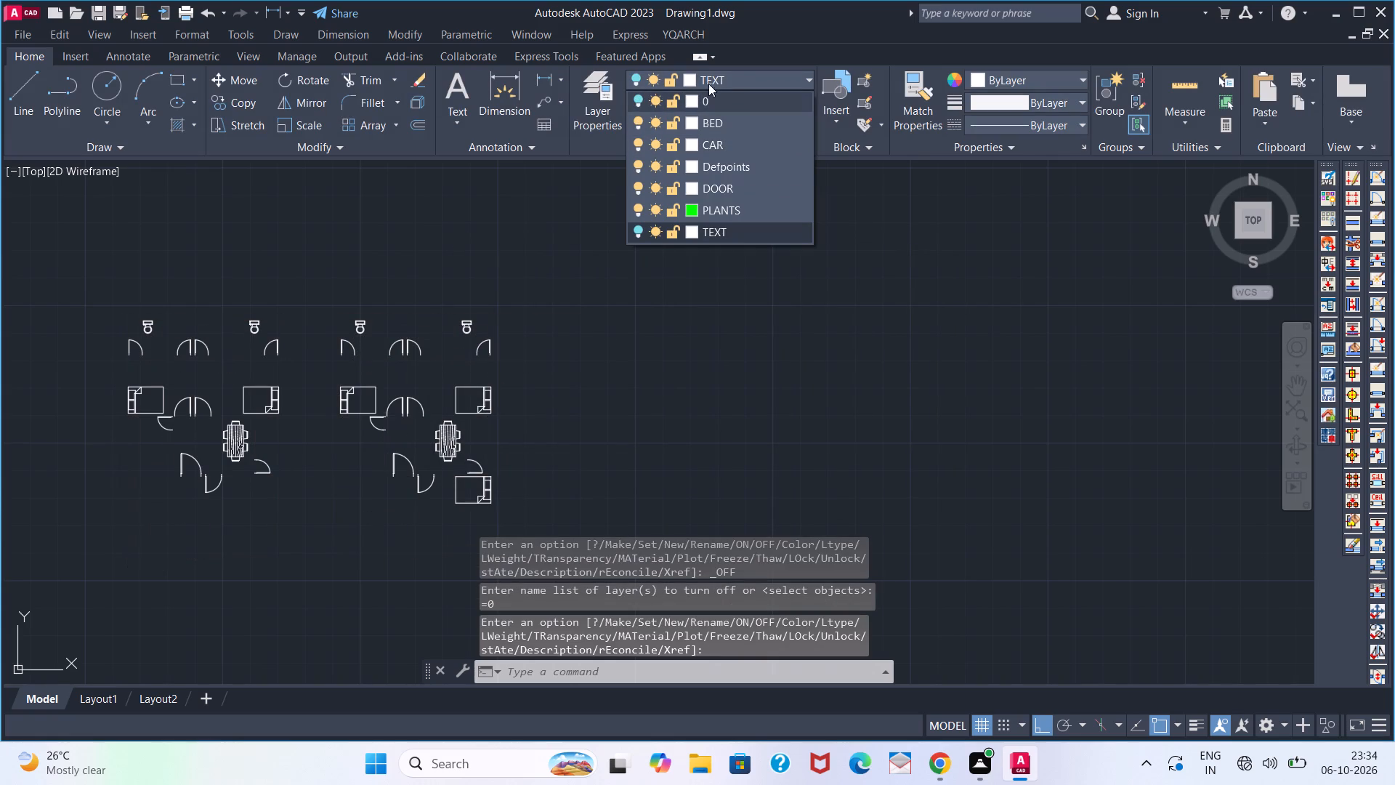
click(639, 123)
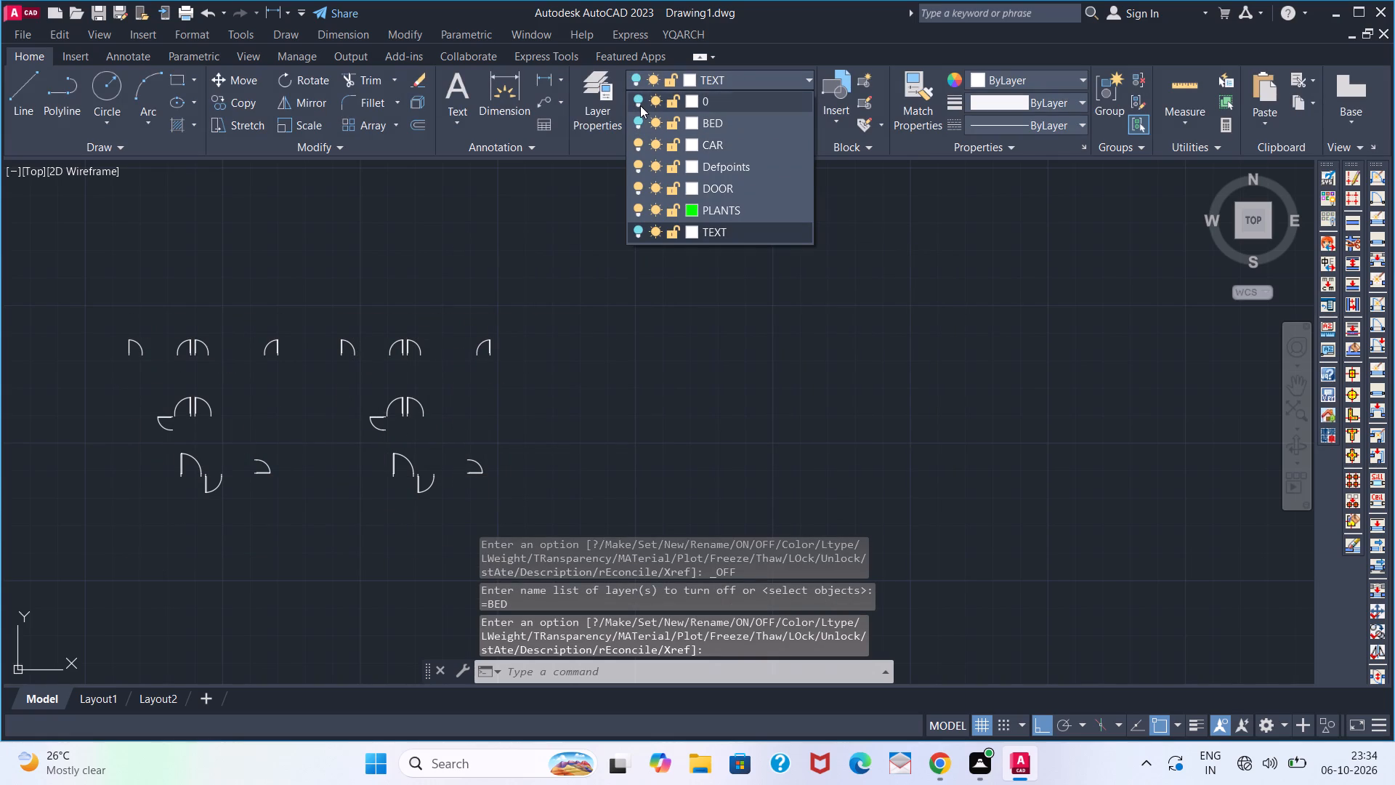
click(638, 100)
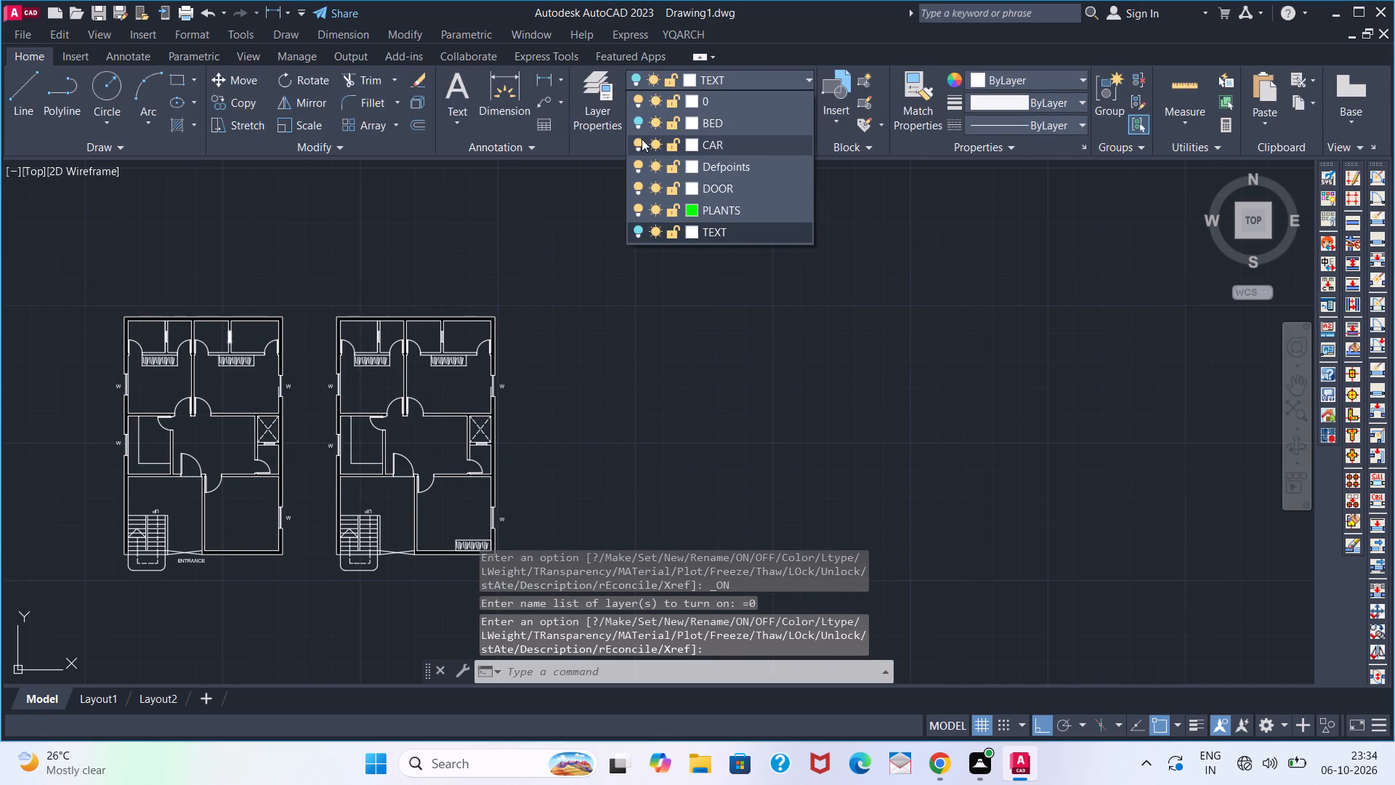
click(642, 139)
click(643, 166)
click(641, 181)
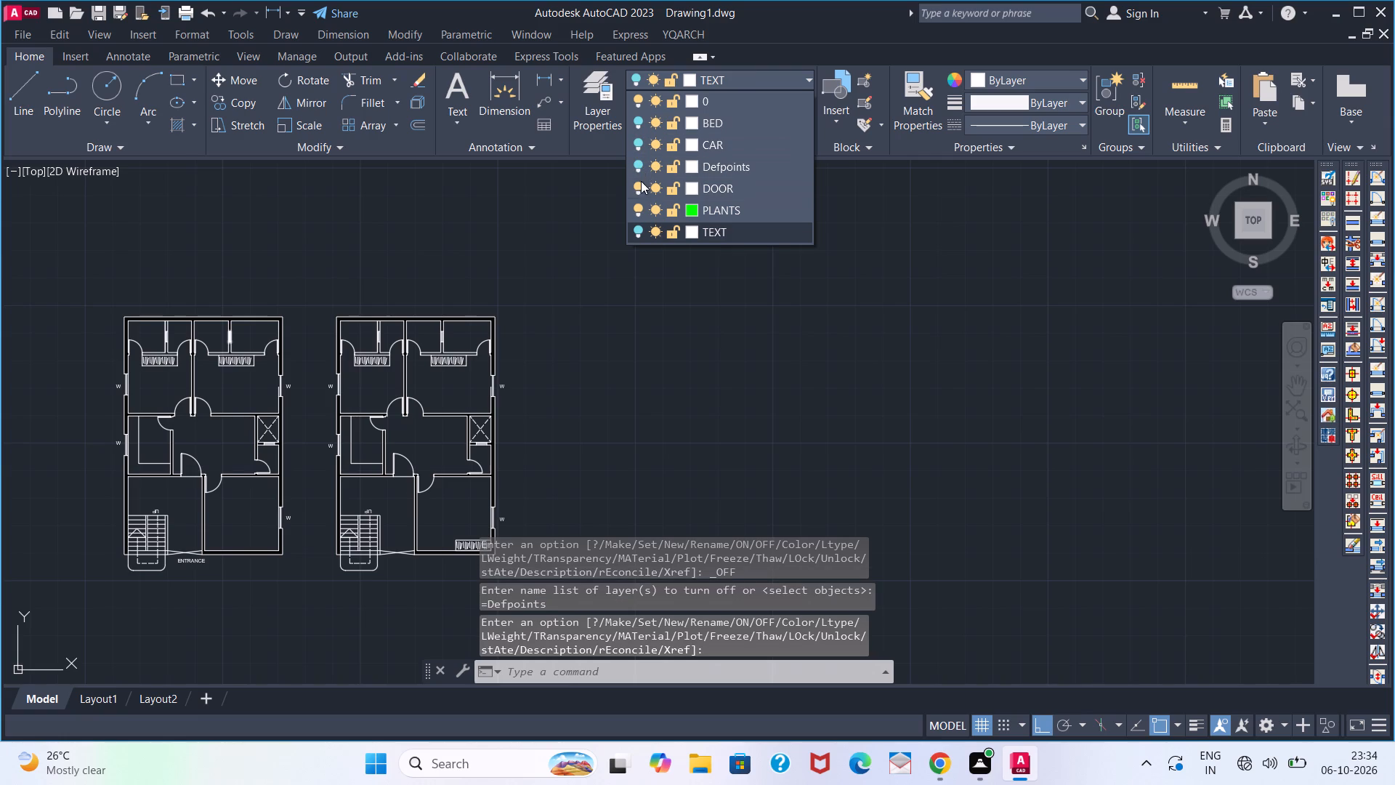
click(643, 206)
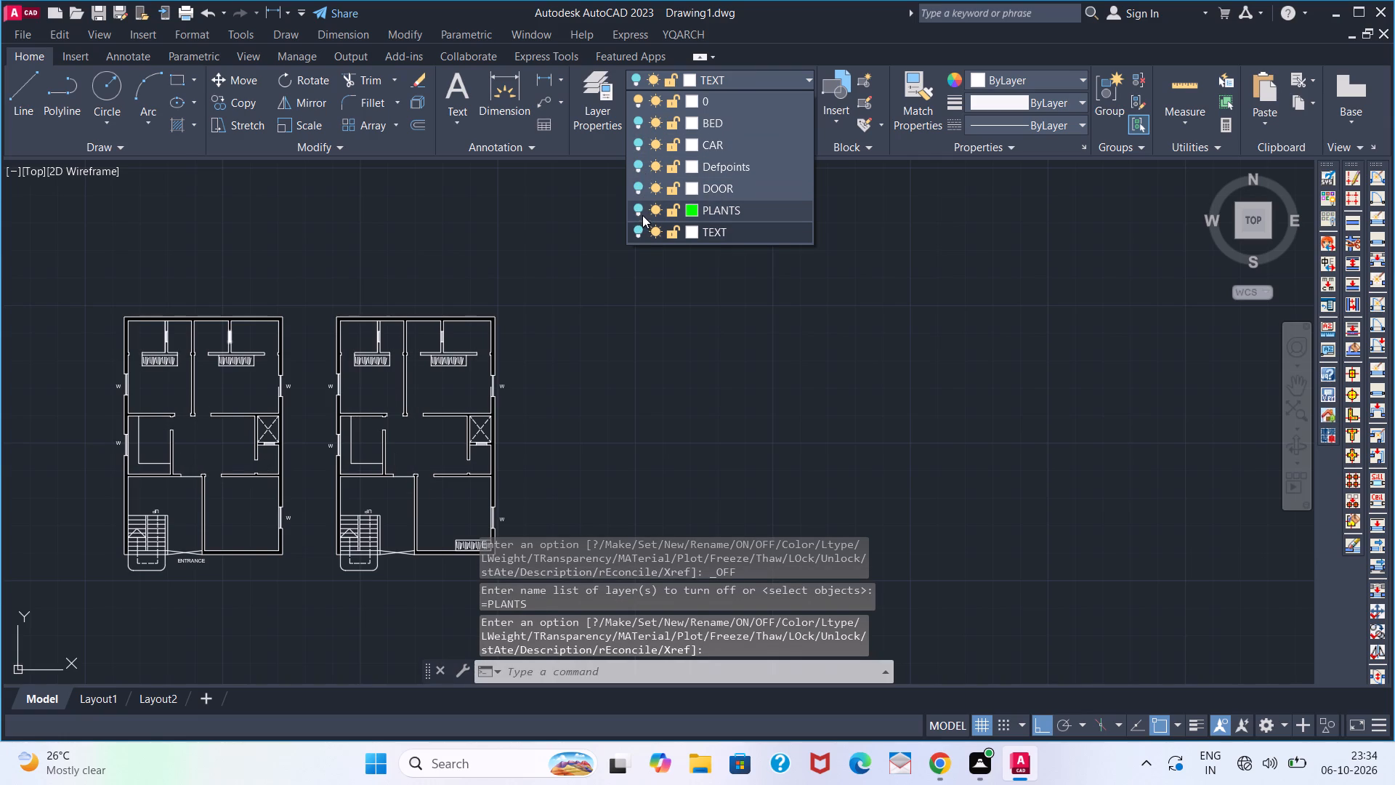
Turn the BED, CAR, Defpoints, DOOR, PLANTS and TEXT layers back on.
key(Escape)
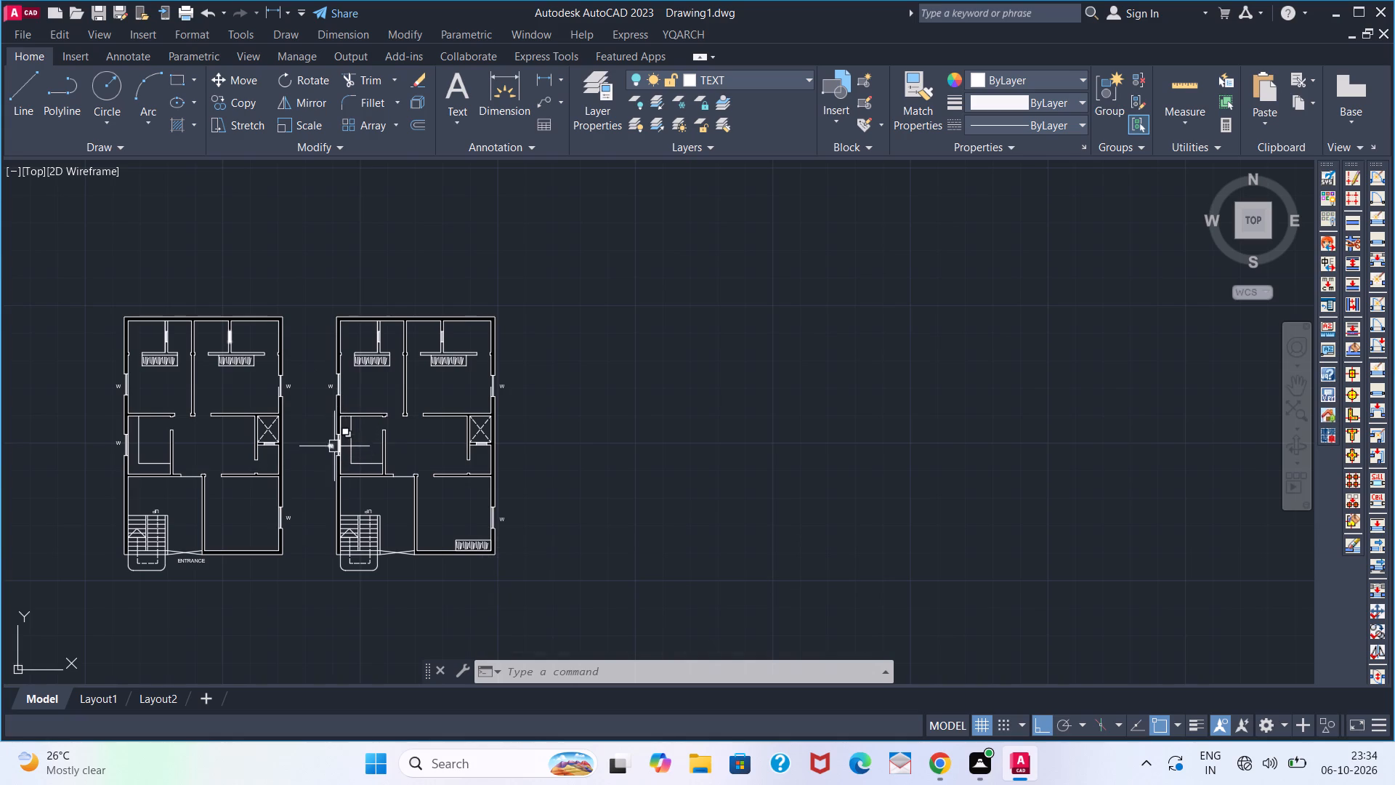
click(757, 82)
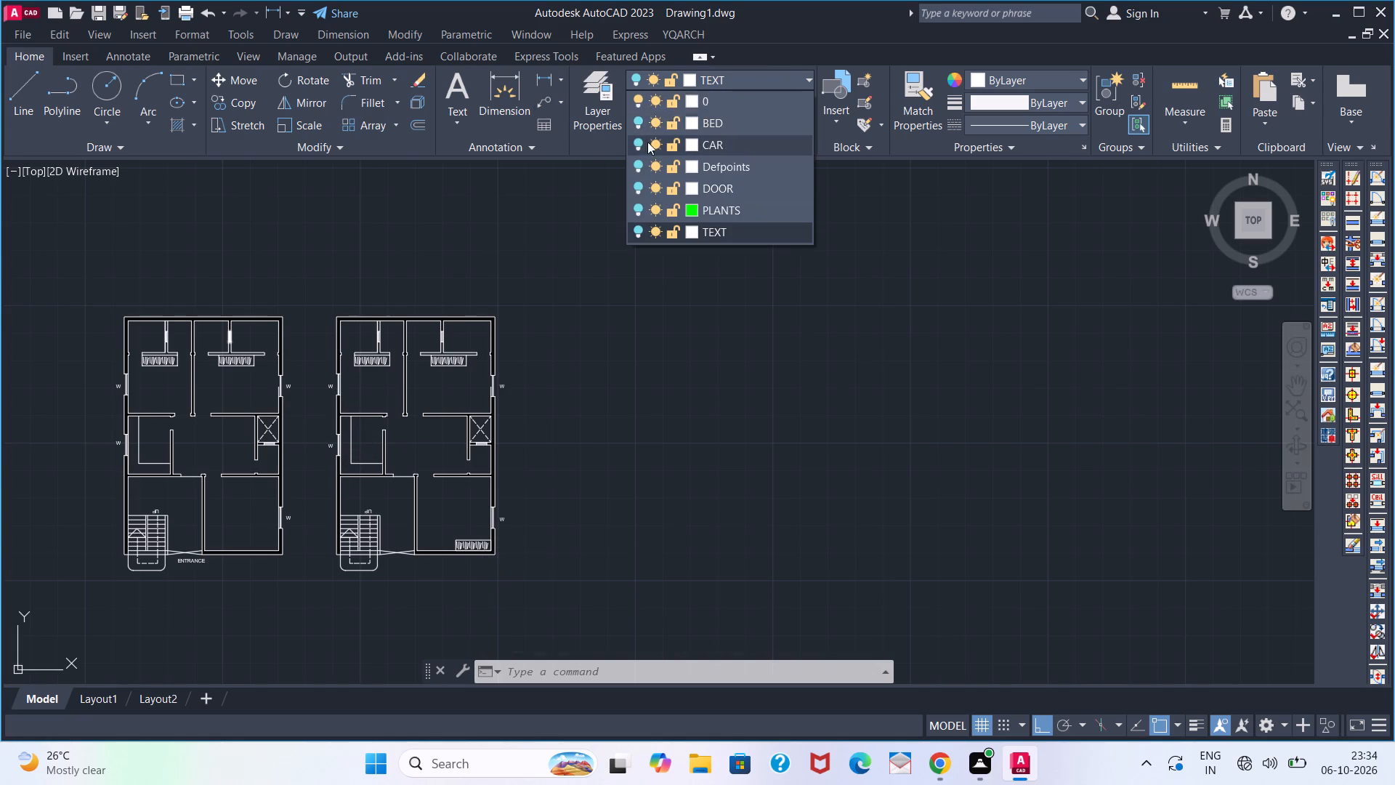
click(636, 123)
click(638, 141)
click(642, 167)
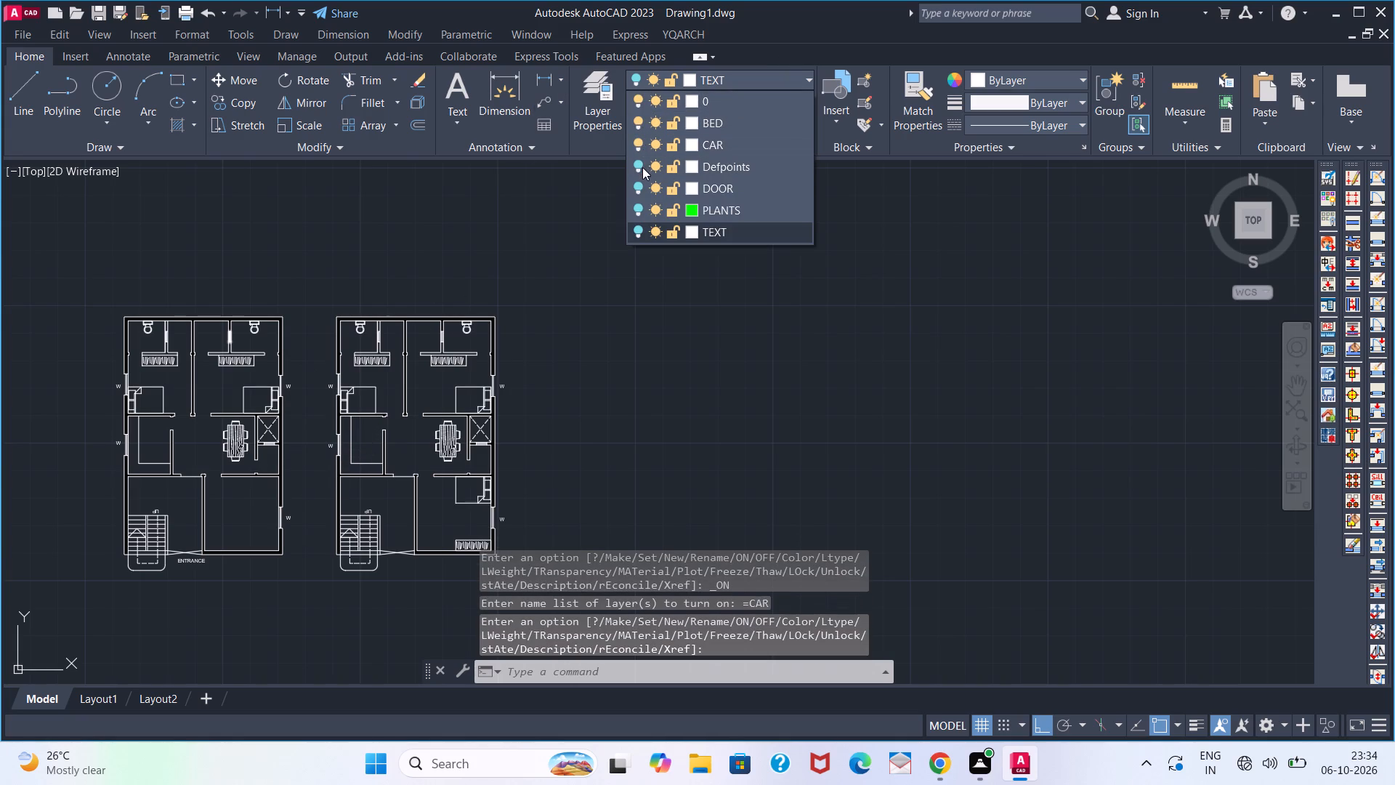
click(640, 188)
click(637, 204)
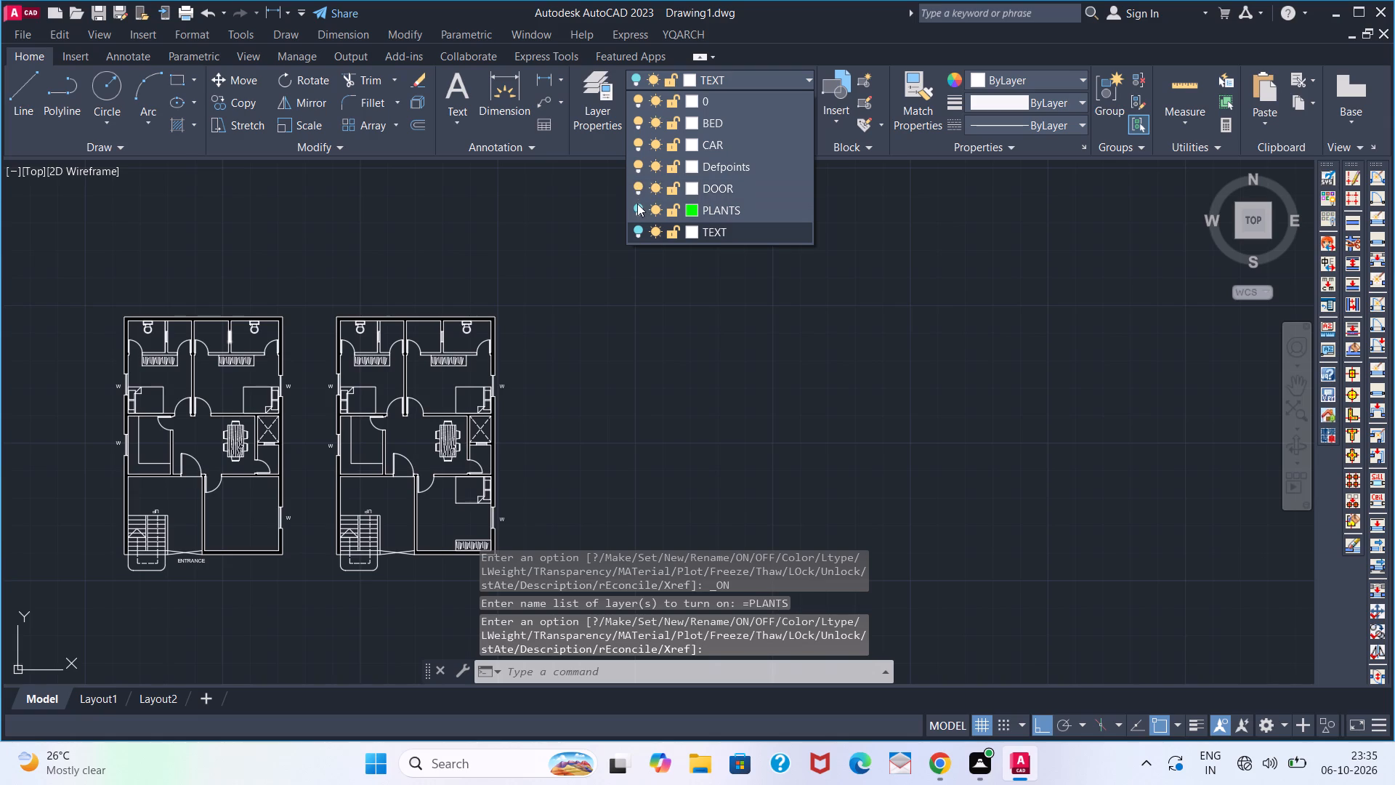
click(636, 235)
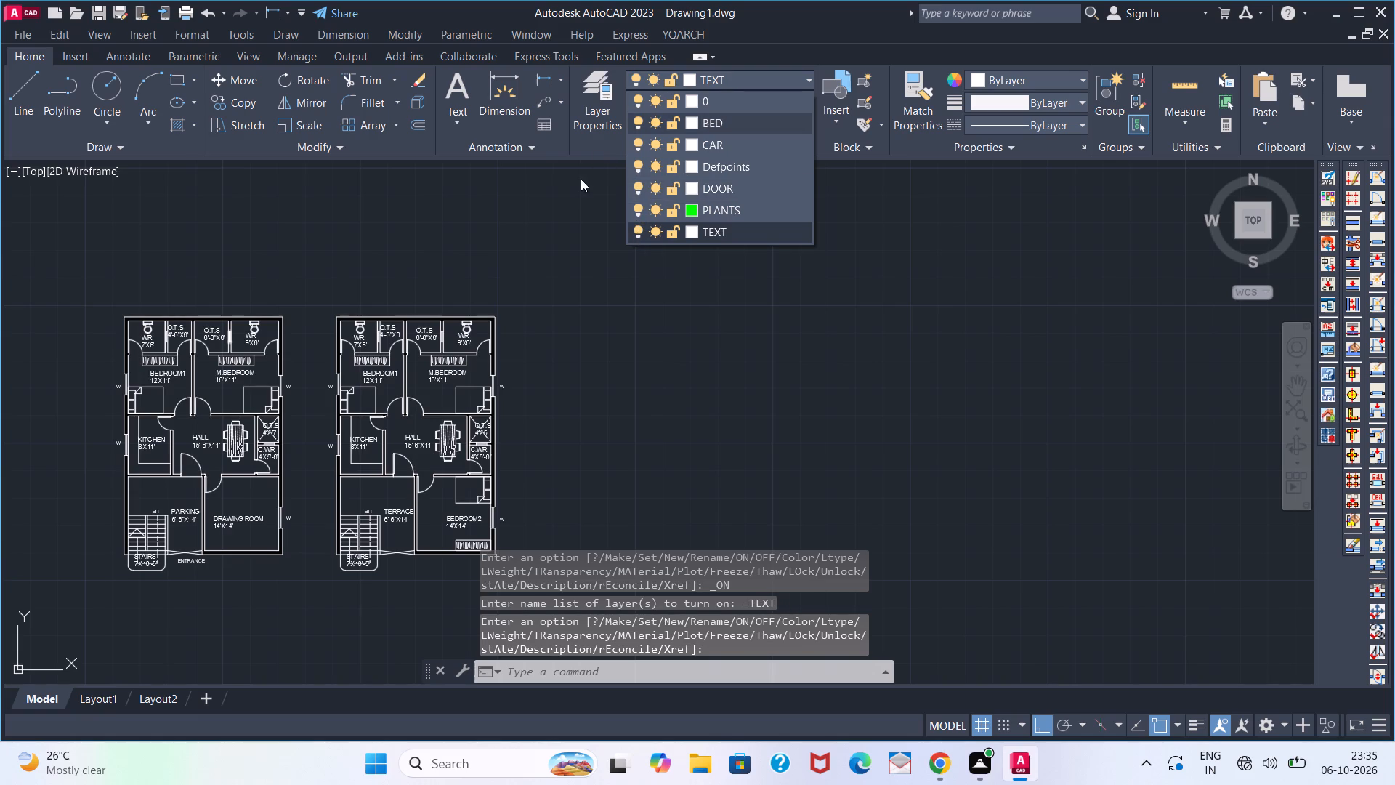
key(Escape)
Start a multiline text box below the stairs and entrance of the DRAWING ROOM plan, using the Times New Roman font.
middle_drag(279, 473, 346, 369)
text(T)
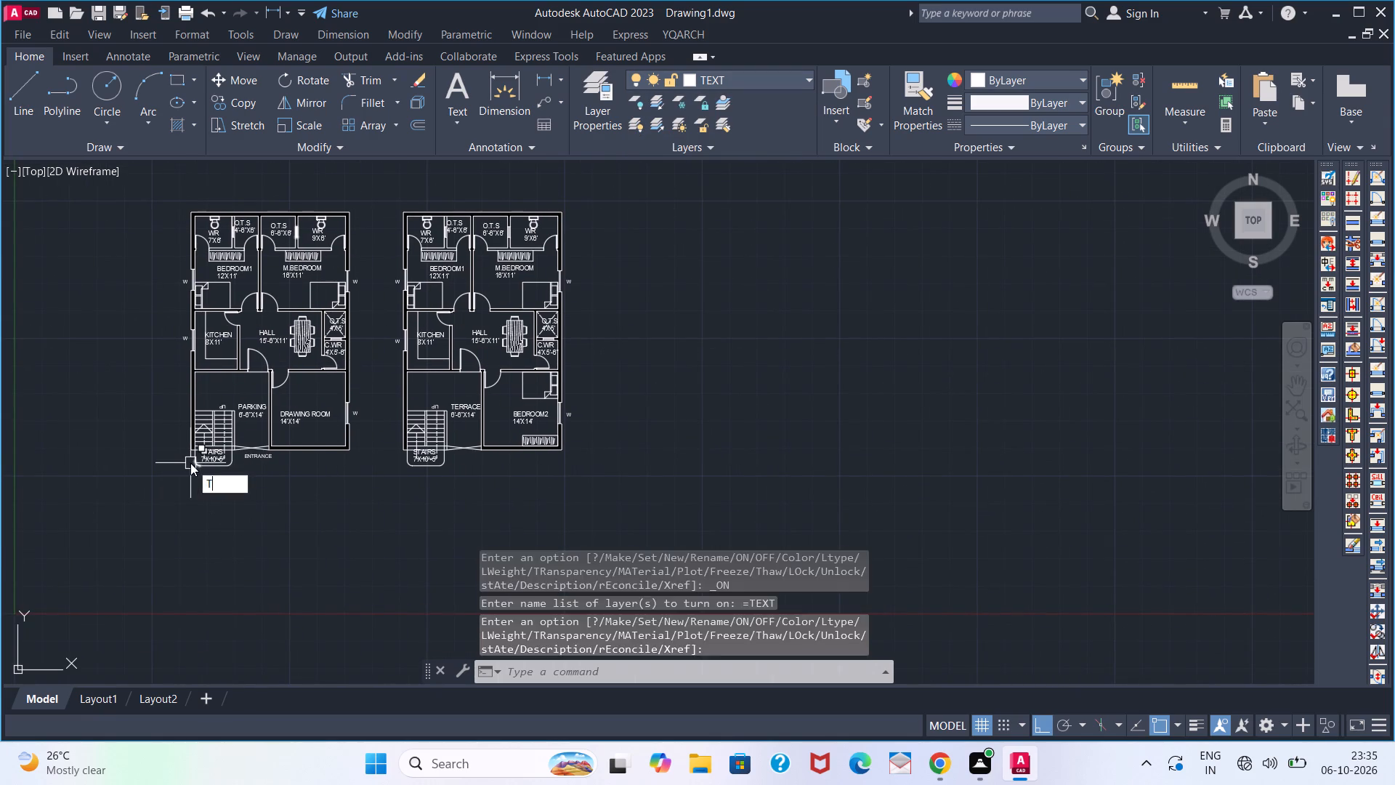
key(space)
click(202, 493)
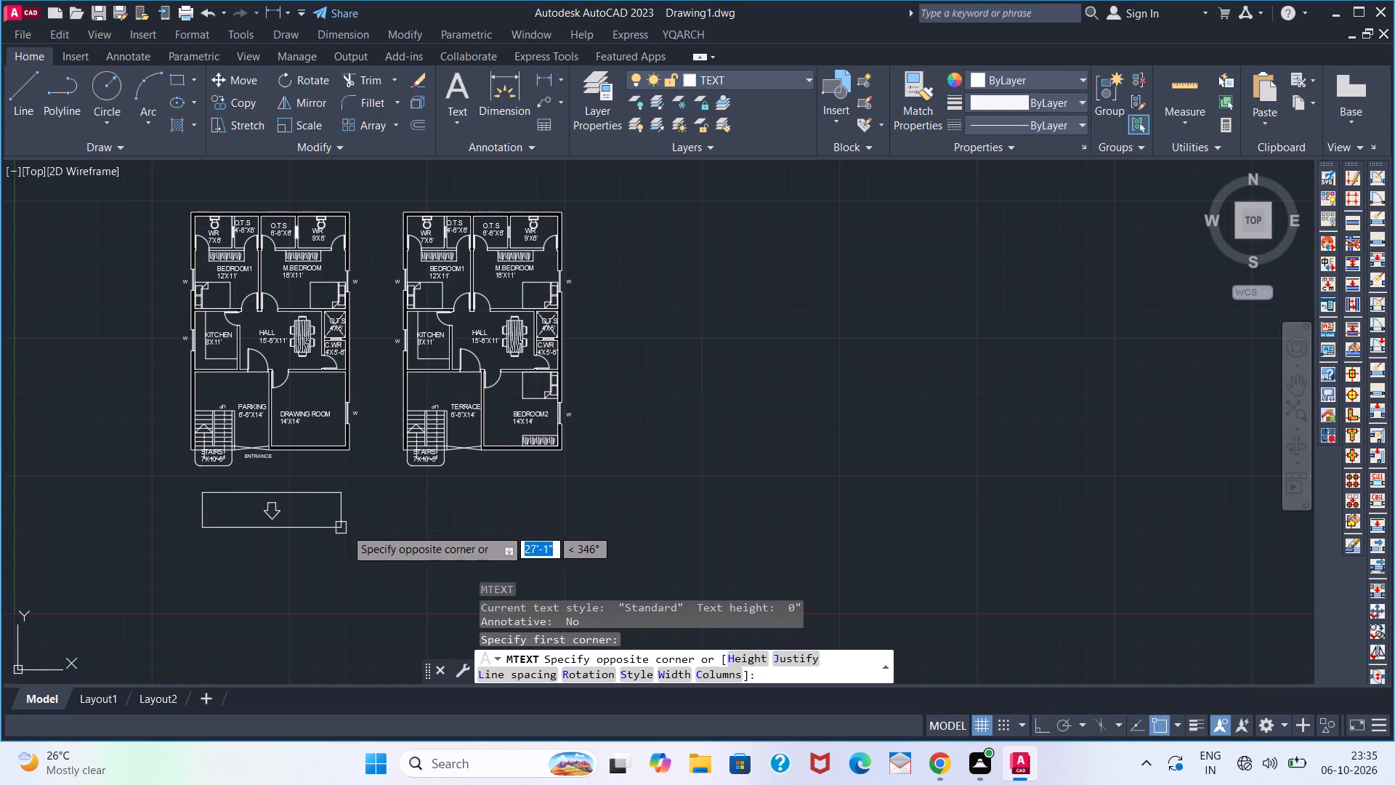
click(349, 528)
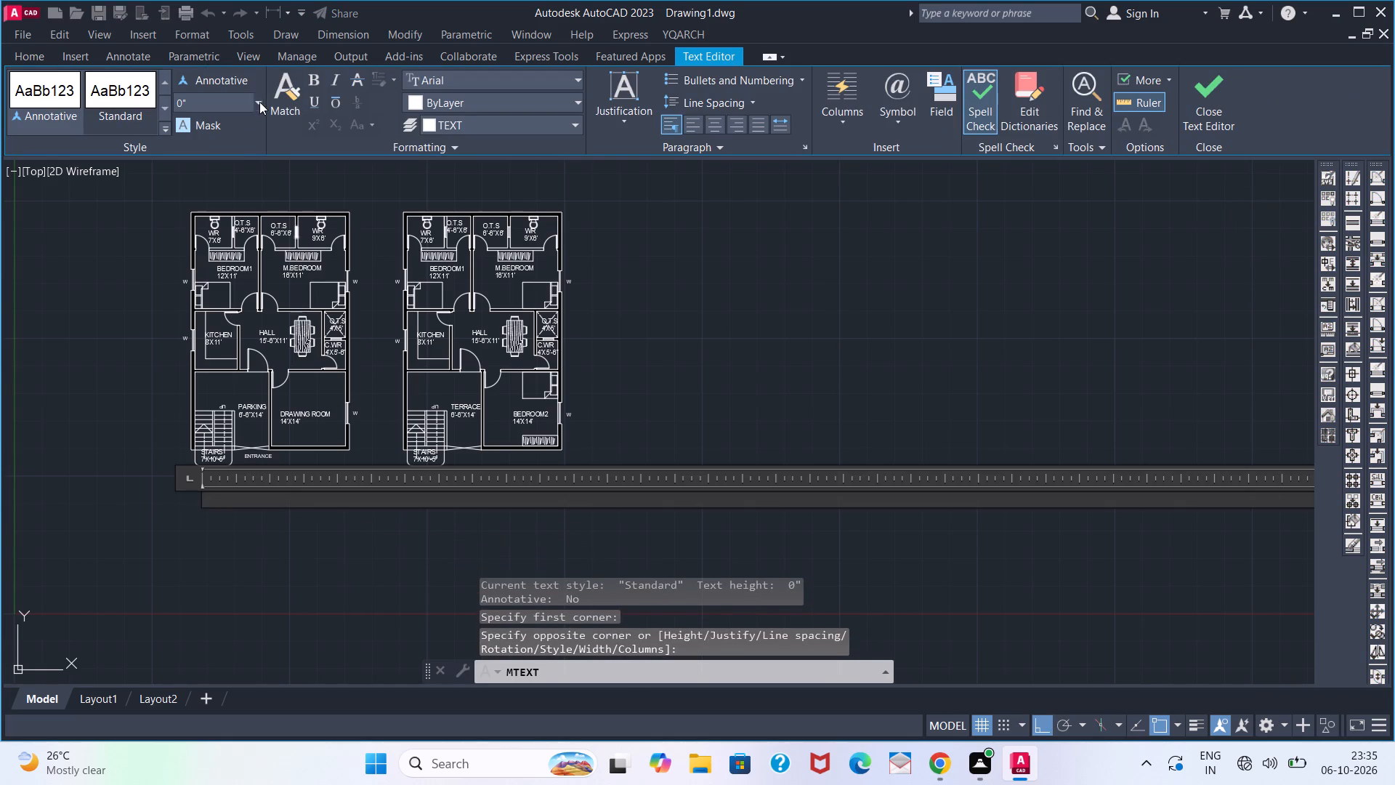
click(238, 100)
text(23')
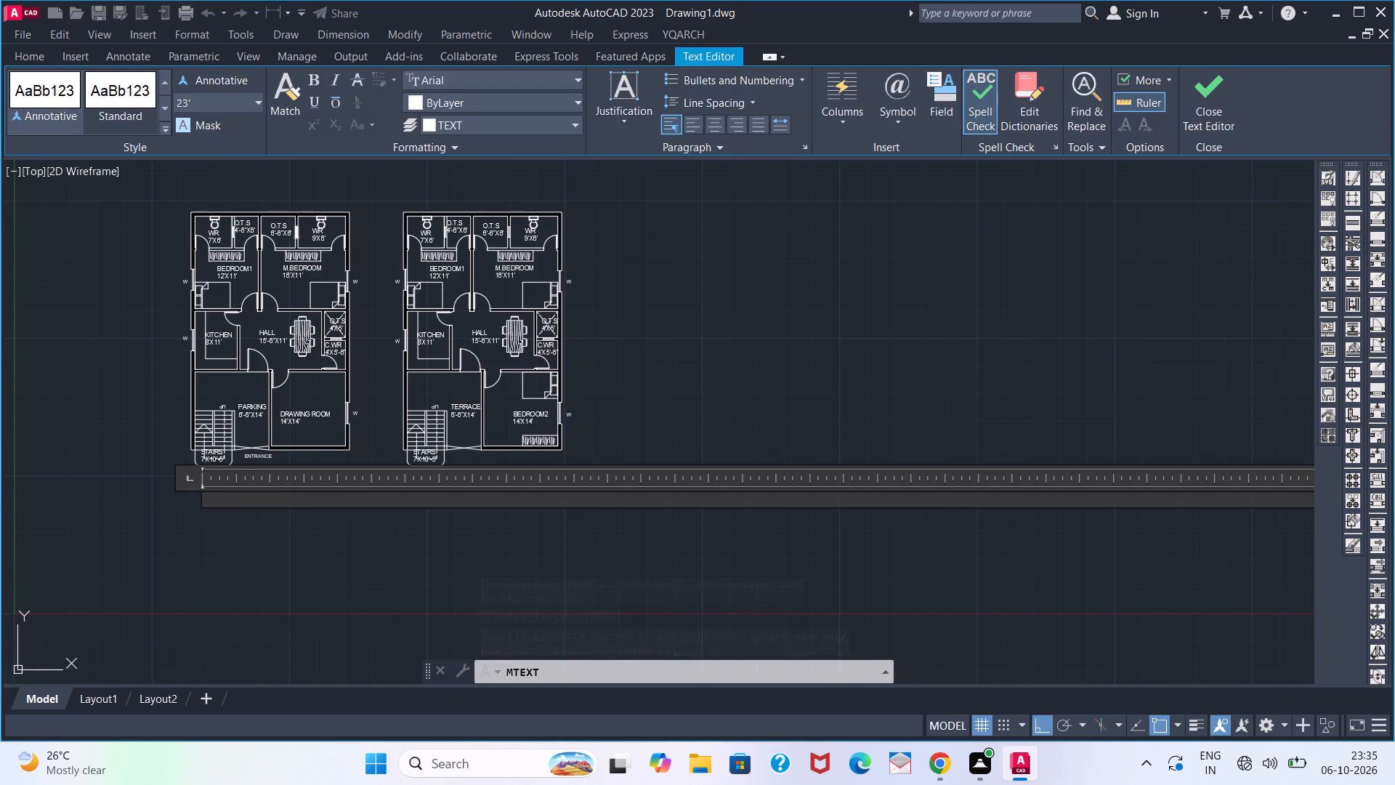
key(BackSpace)
key(BackSpace)
key(apostrophe)
click(432, 83)
scroll(455, 211, down, 20)
scroll(455, 211, down, 1)
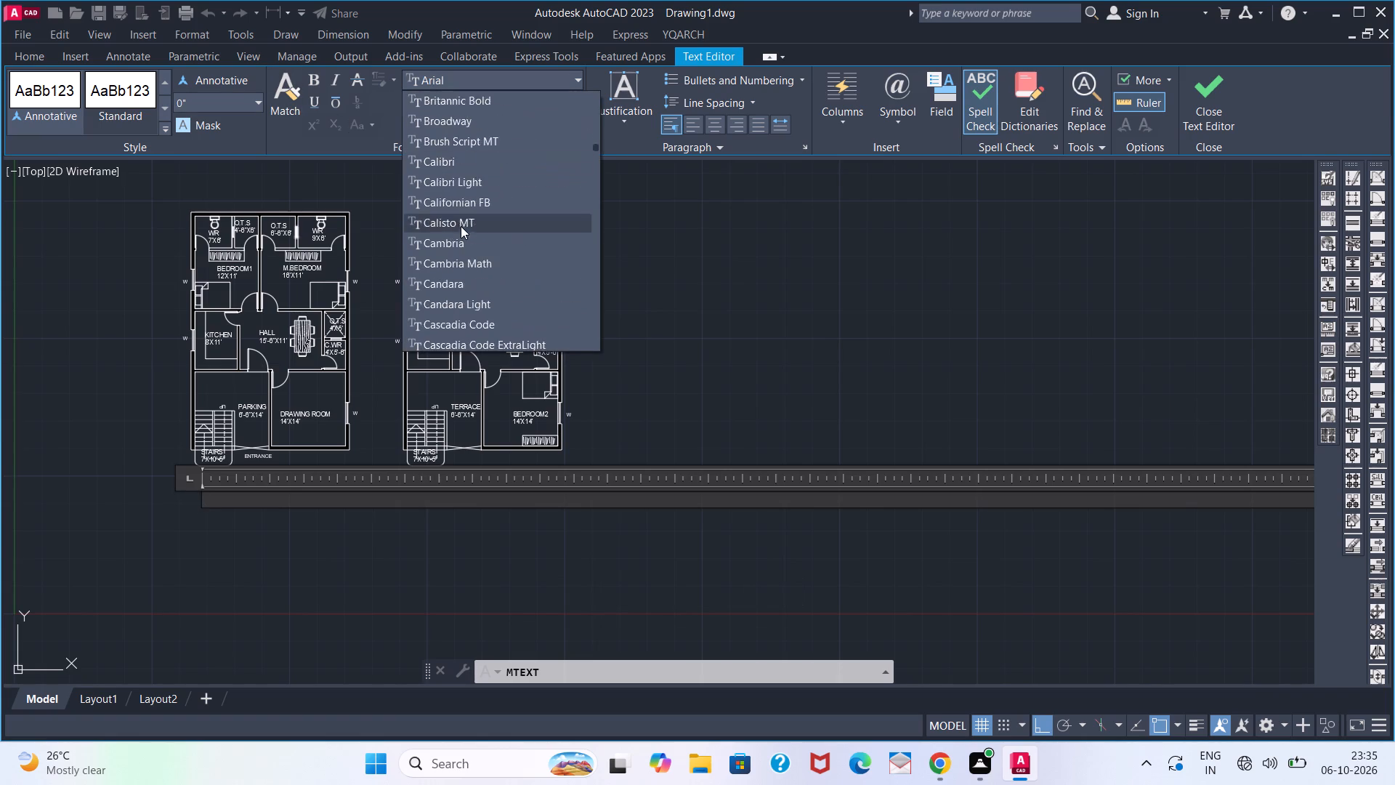
scroll(461, 226, down, 20)
scroll(461, 226, down, 20)
scroll(461, 226, down, 20)
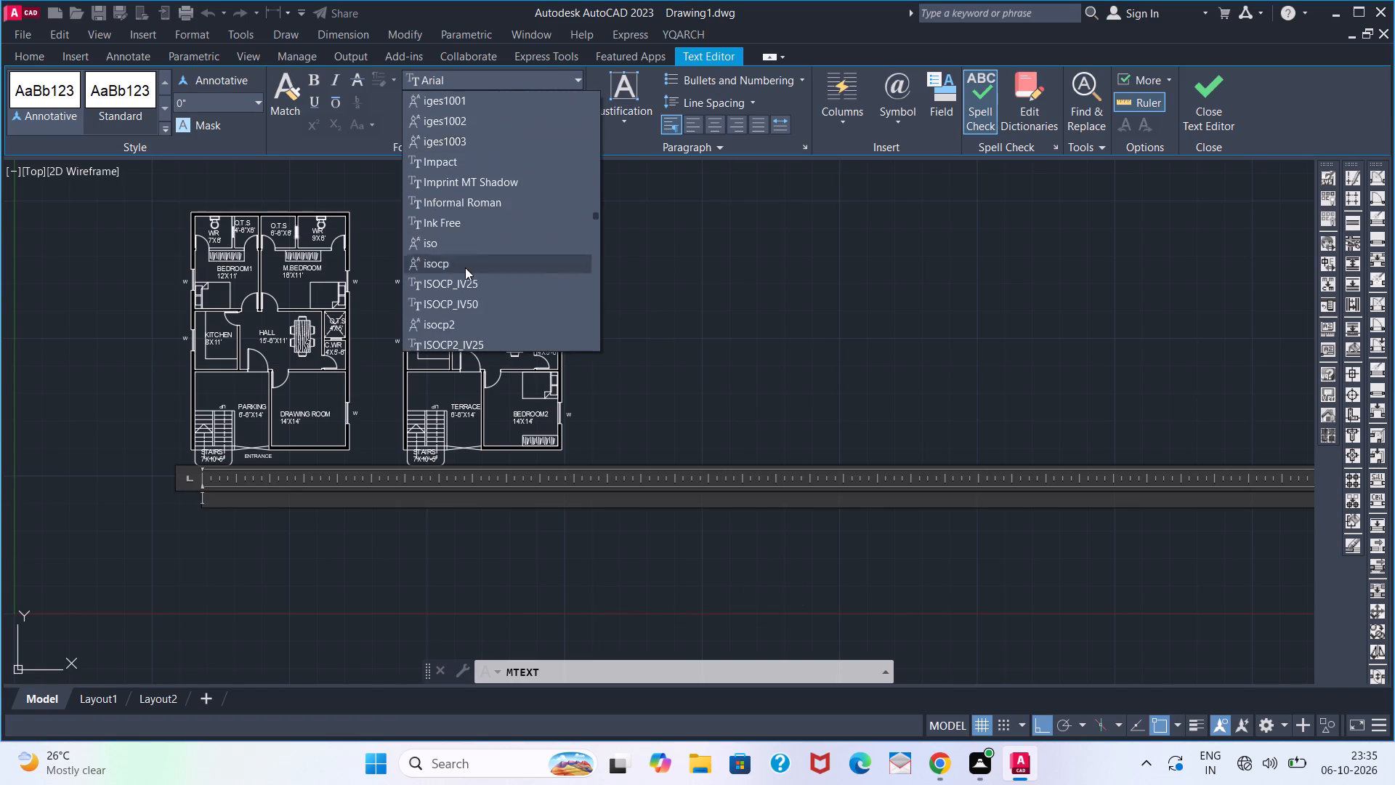
scroll(465, 267, down, 20)
scroll(465, 267, down, 20)
scroll(465, 267, down, 20)
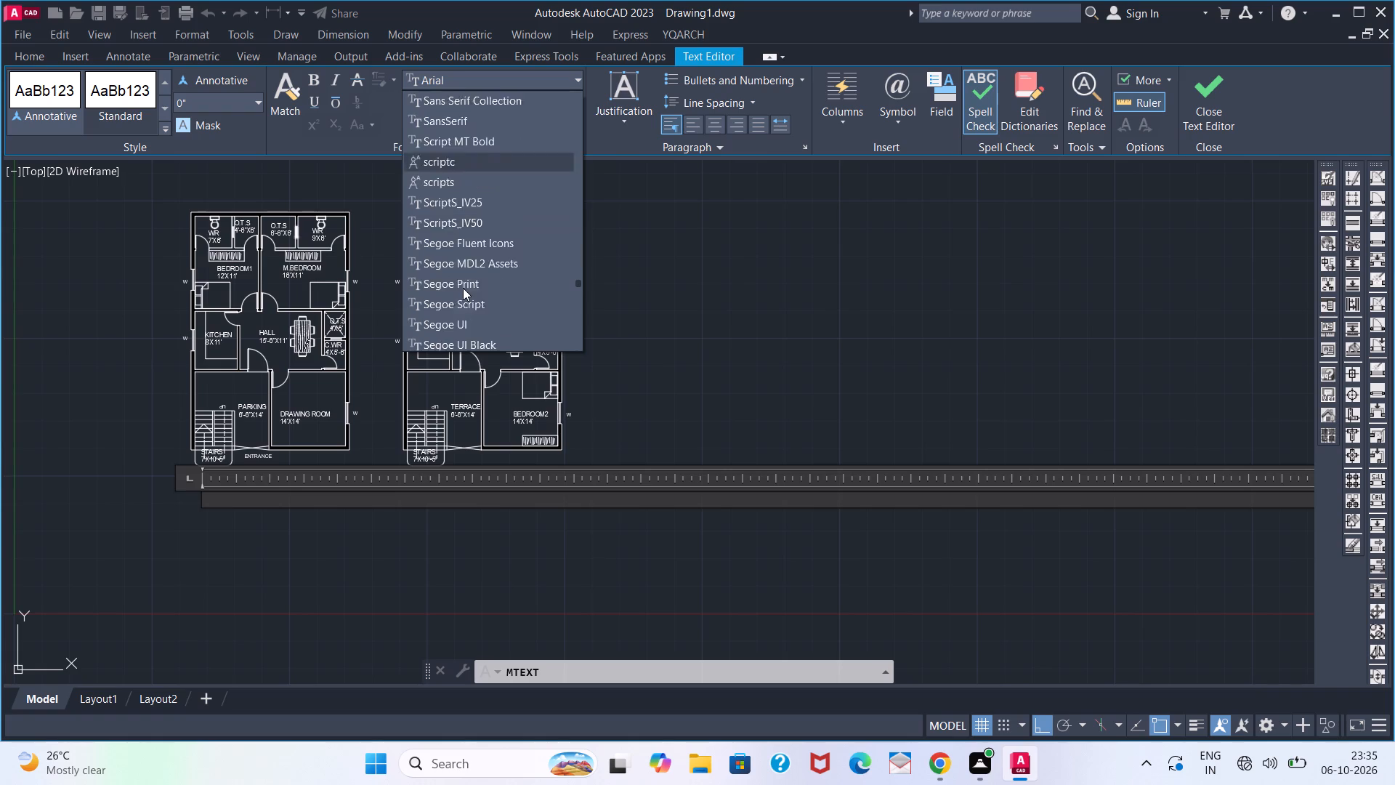
scroll(463, 288, down, 20)
scroll(463, 288, down, 20)
scroll(463, 288, down, 11)
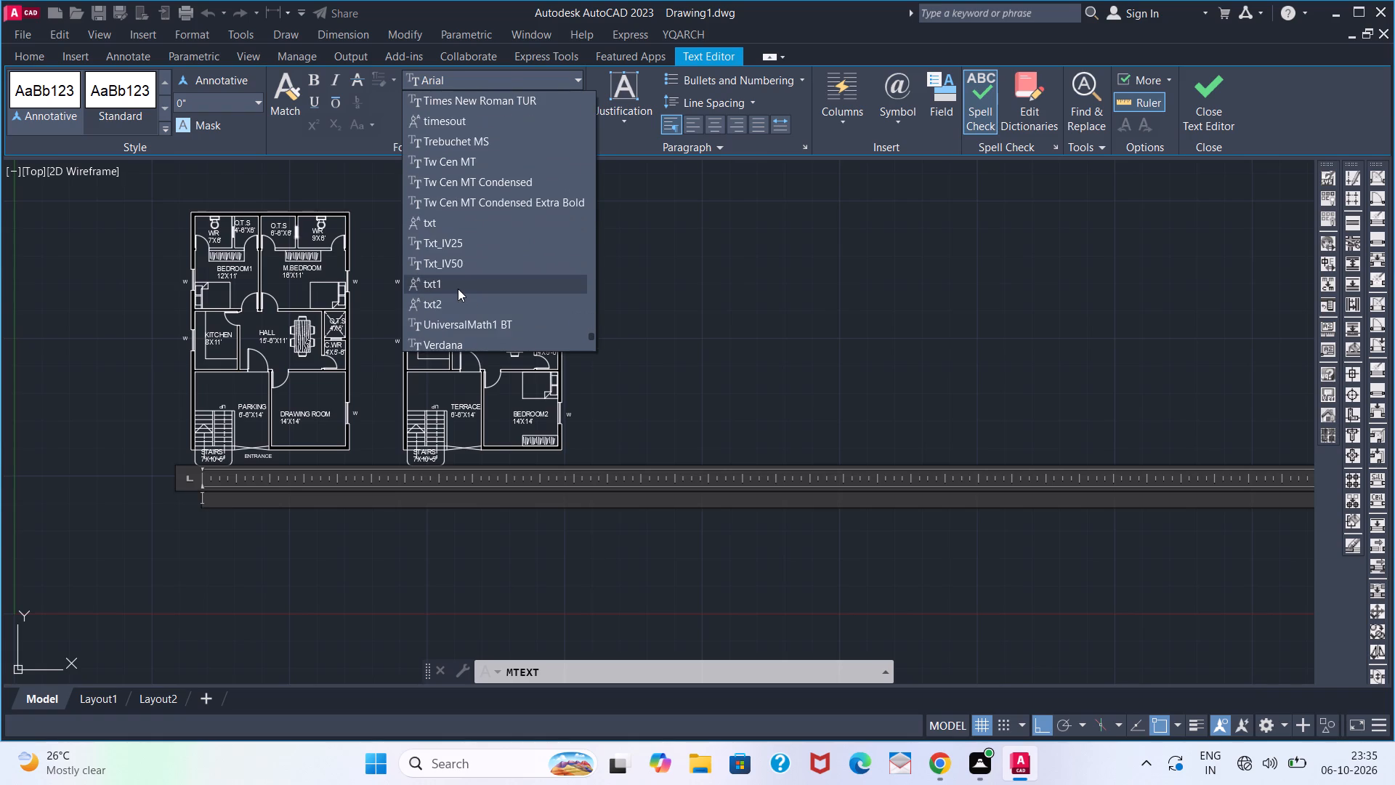
scroll(458, 289, up, 3)
scroll(461, 196, up, 4)
scroll(460, 198, down, 4)
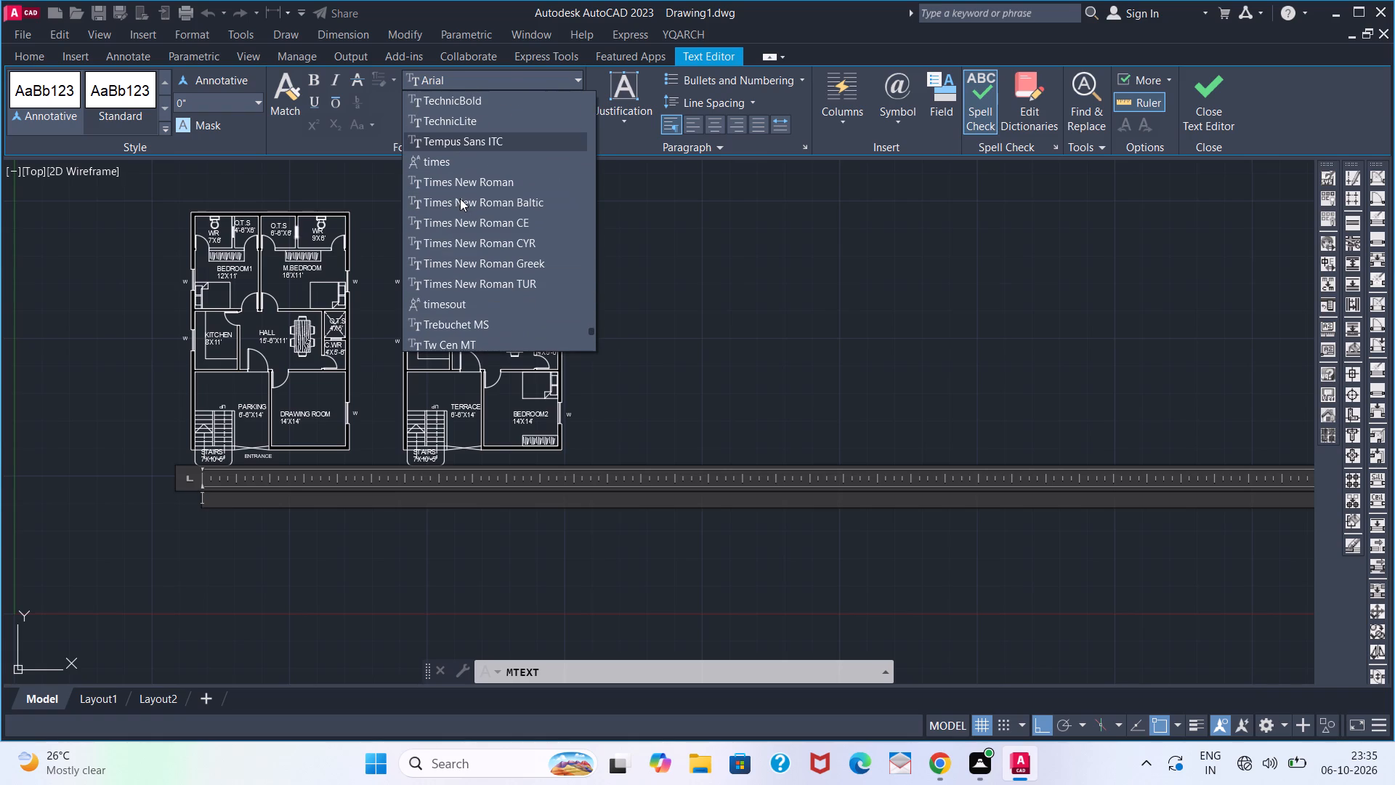
click(464, 188)
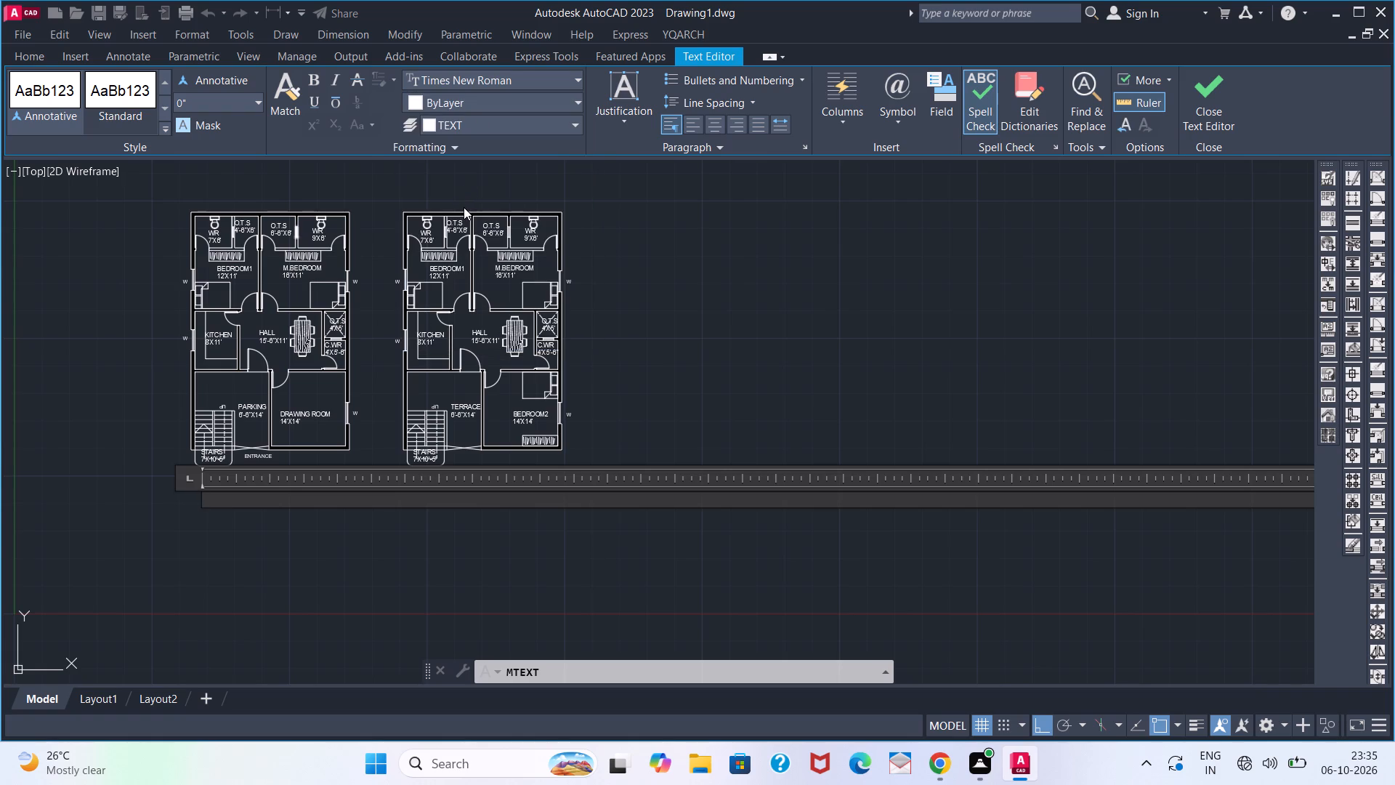
Set the text height to 1' and enter the plan title 1ST FLOOR.
click(223, 102)
text(1')
key(Return)
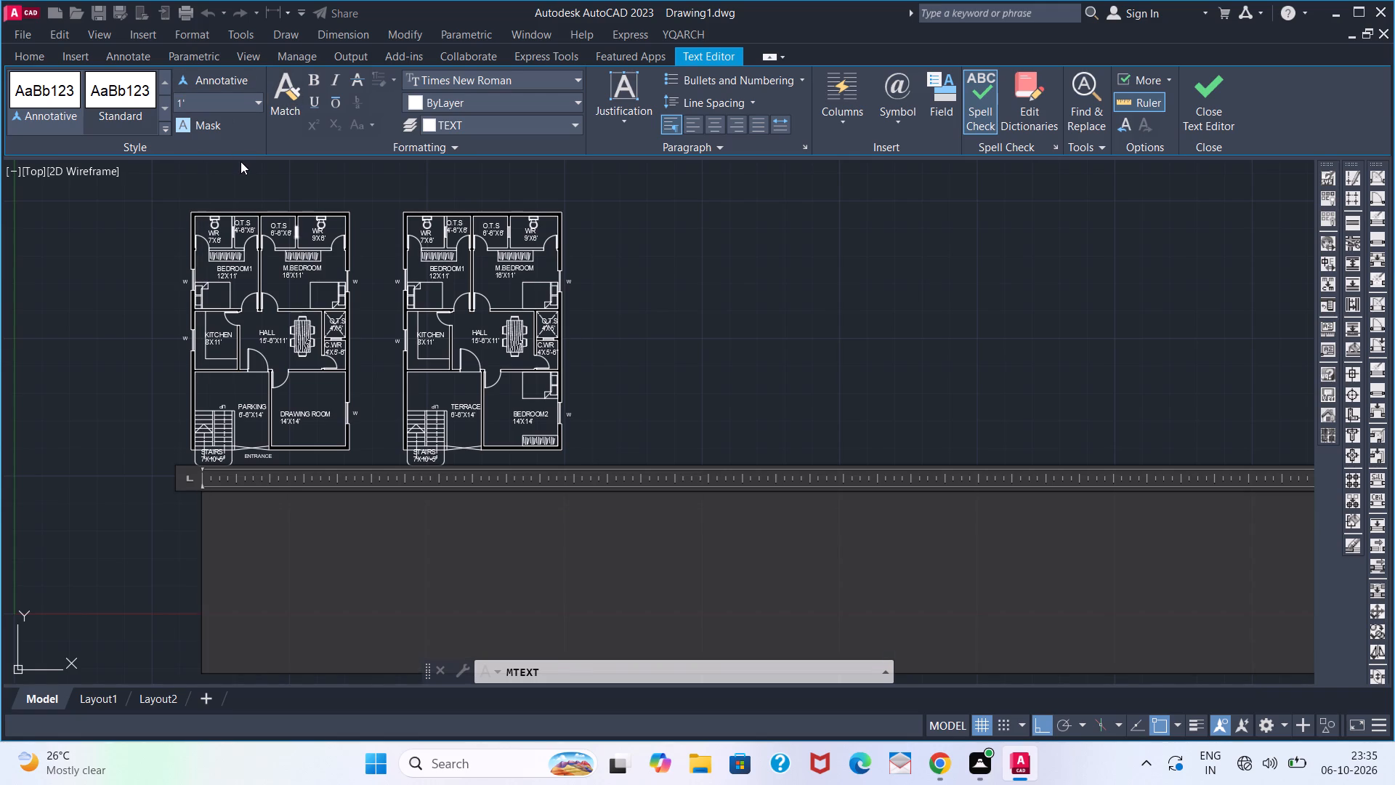
text(1ST)
key(space)
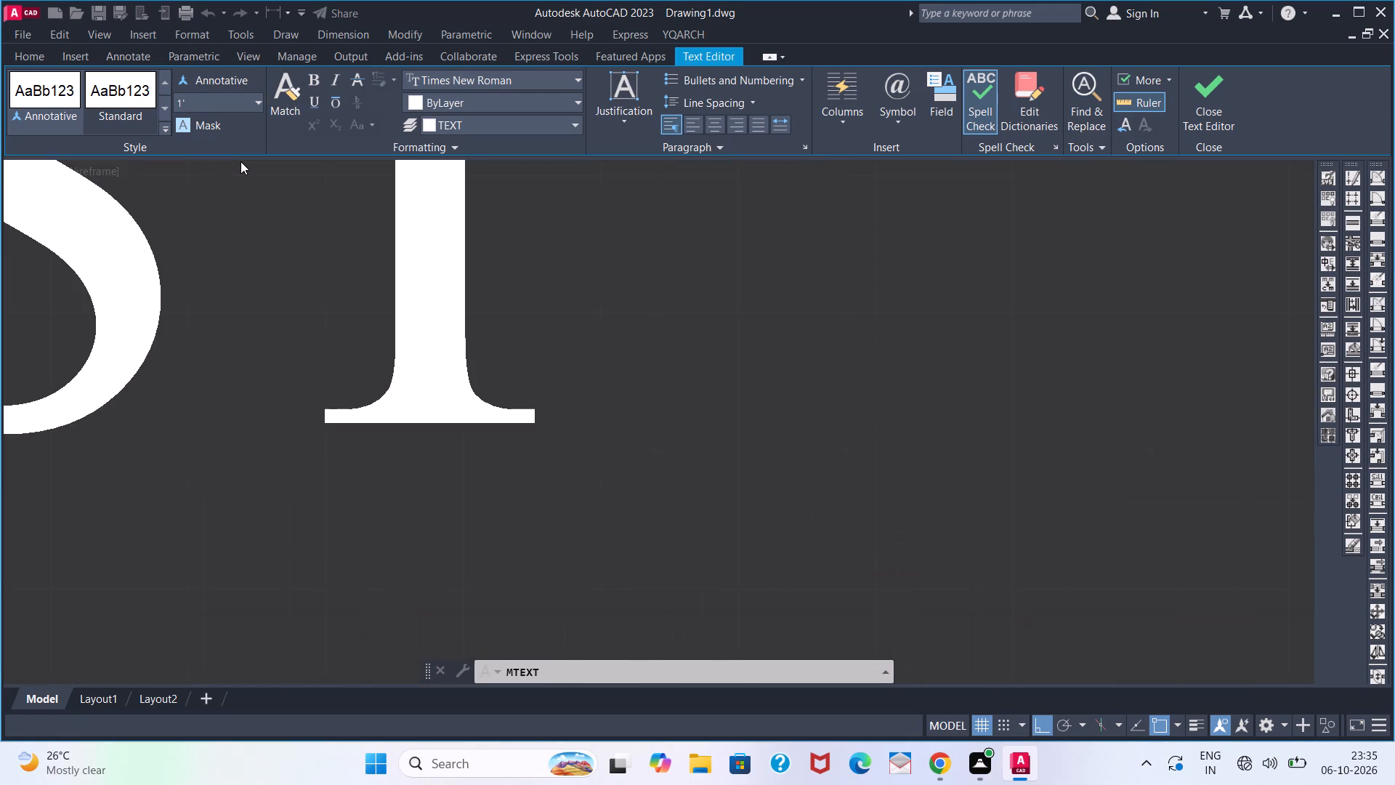
text(FLOOR)
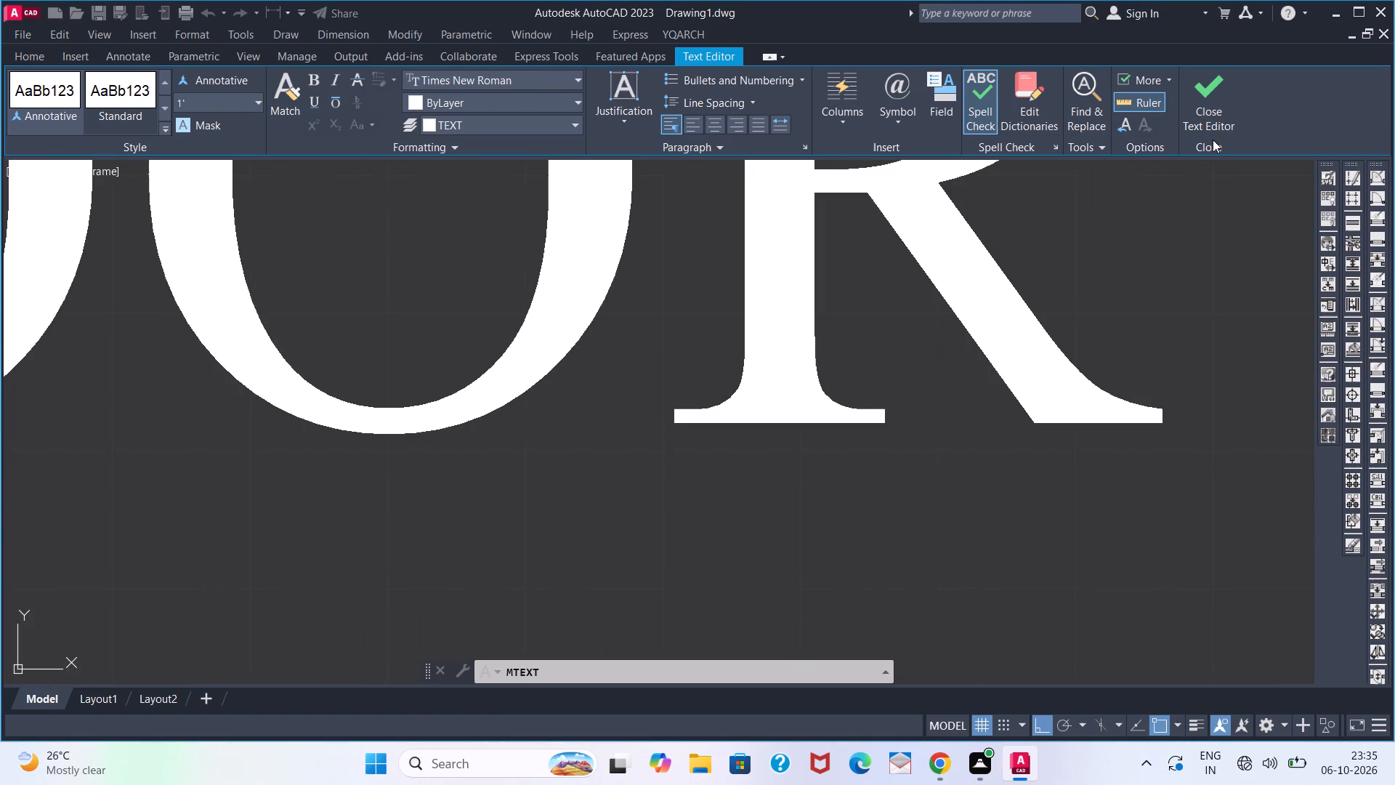
click(1212, 135)
click(1208, 124)
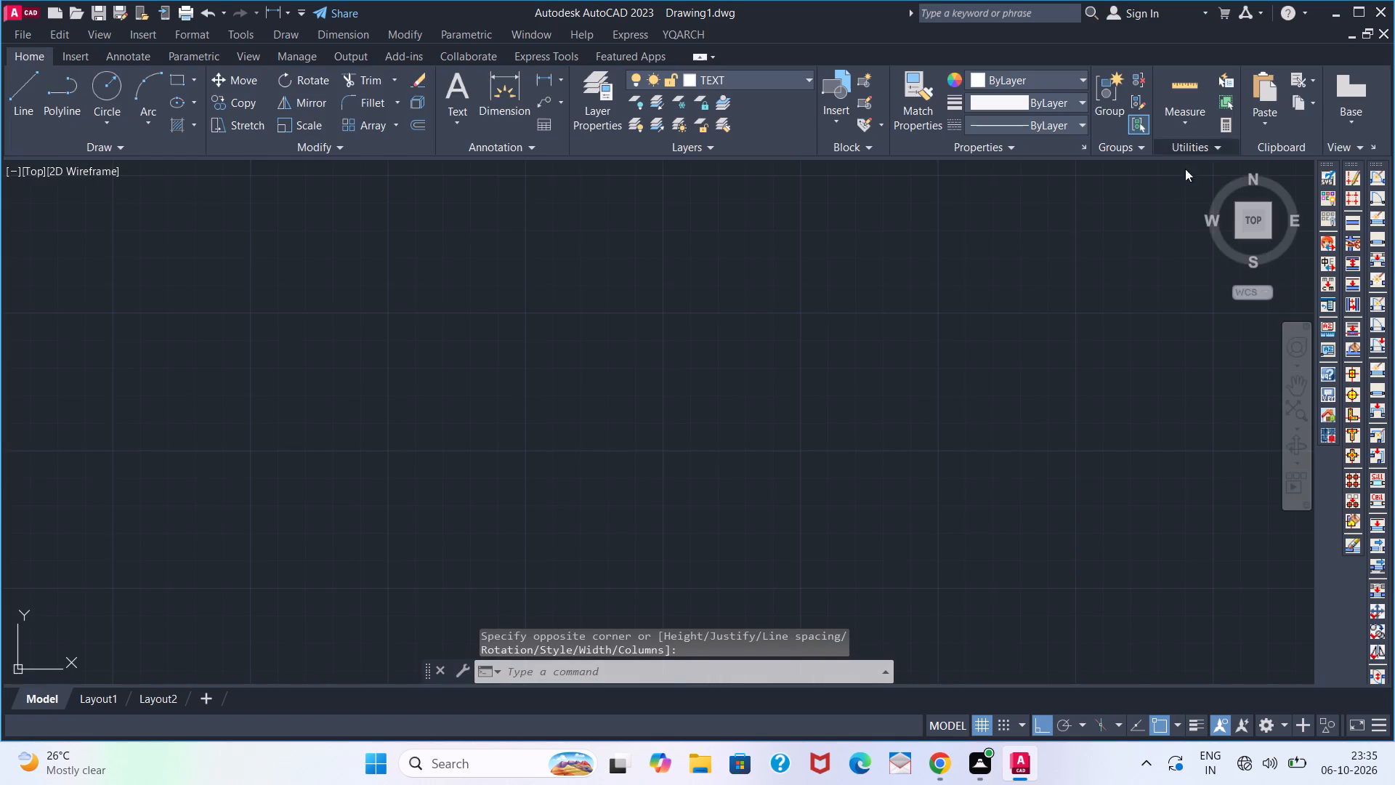
Reopen the 1ST FLOOR title below the DRAWING ROOM plan and set its text height to 24 inches (2').
text(Z A)
key(space)
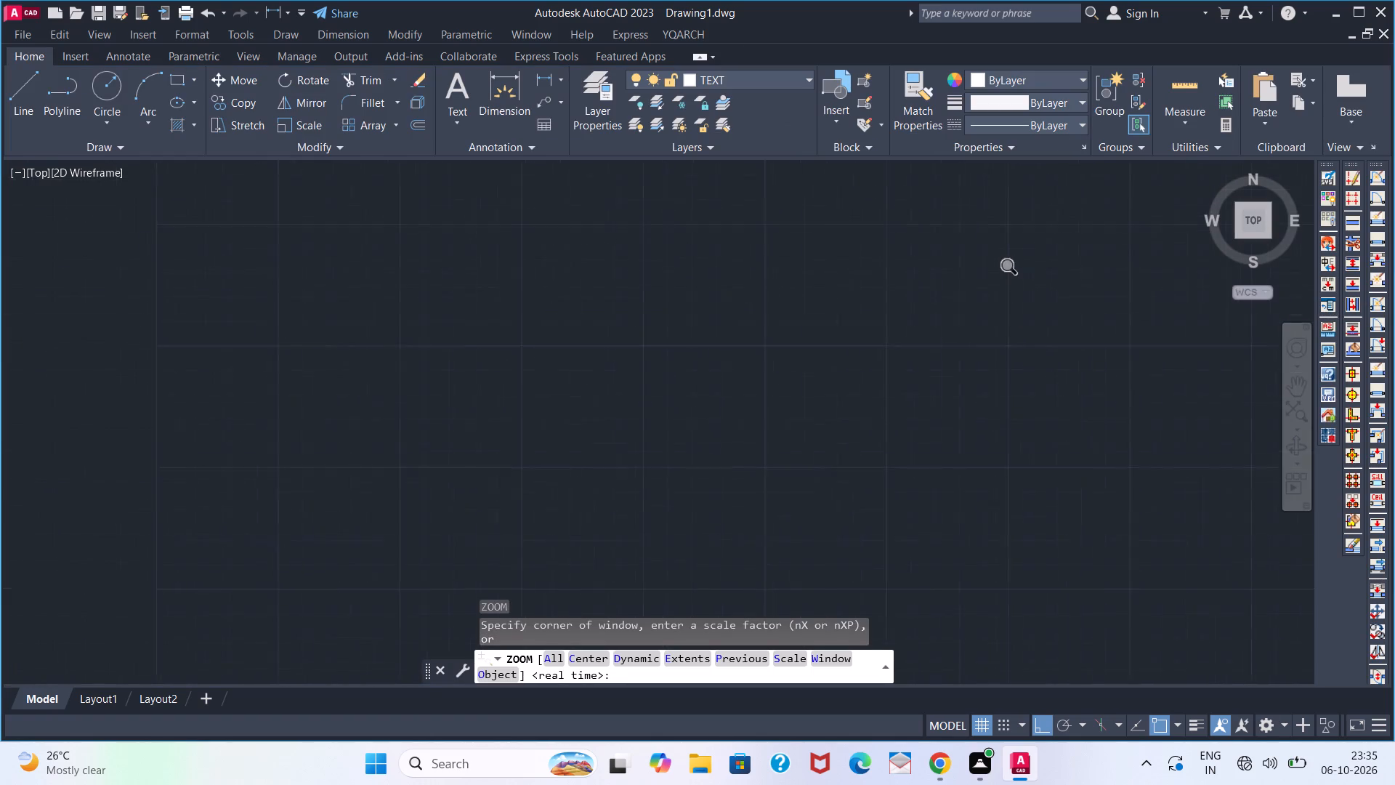
key(grave)
key(Escape)
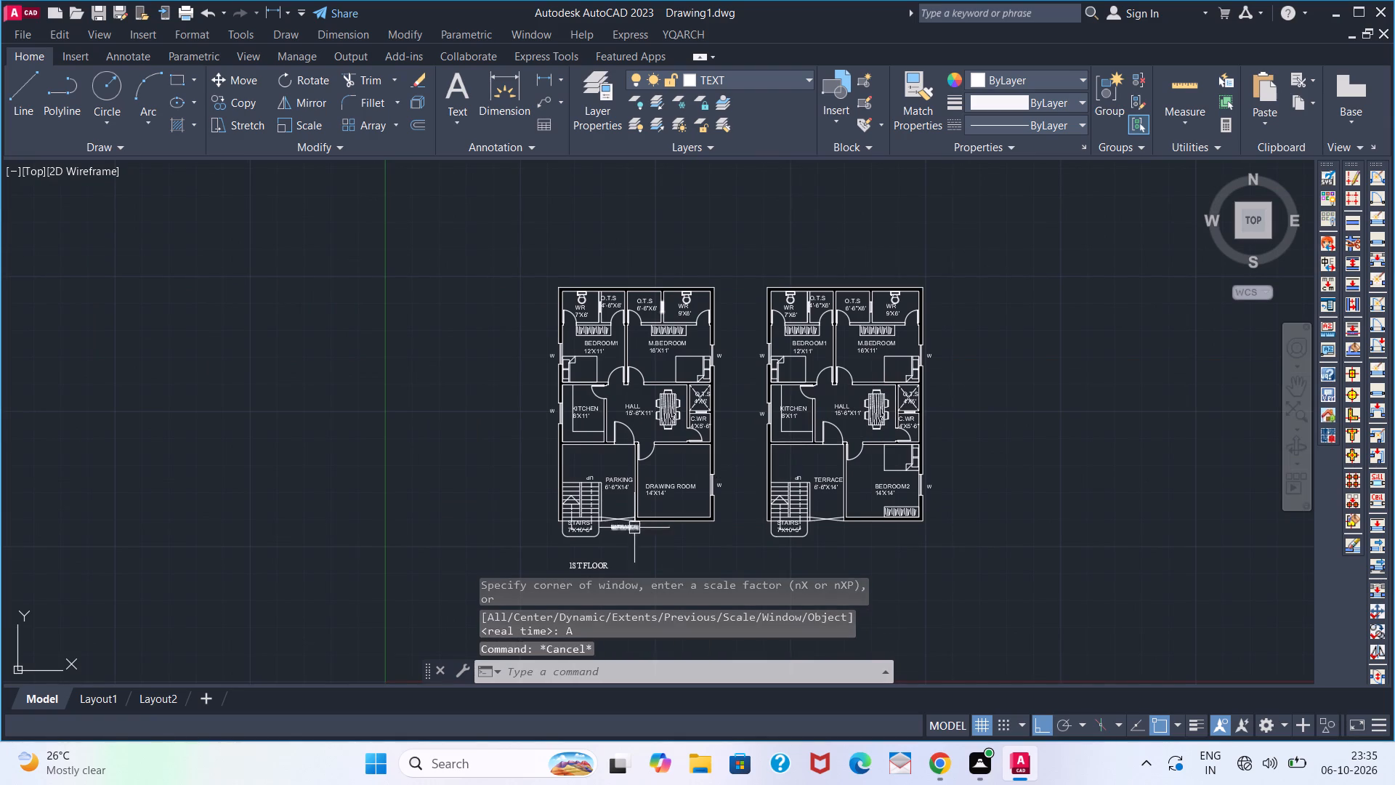
scroll(607, 554, up, 2)
scroll(616, 549, down, 1)
middle_drag(622, 546, 493, 291)
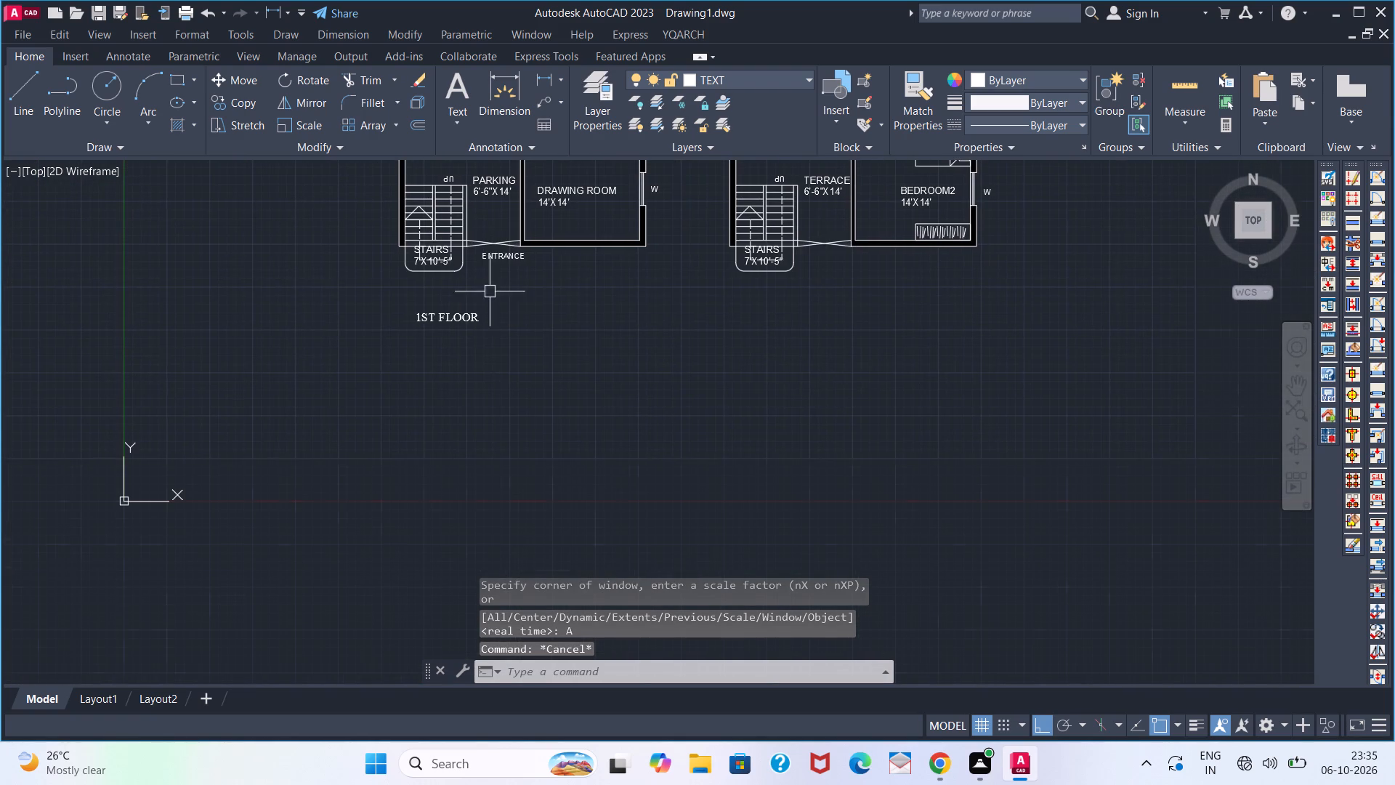
click(477, 307)
double_click(480, 316)
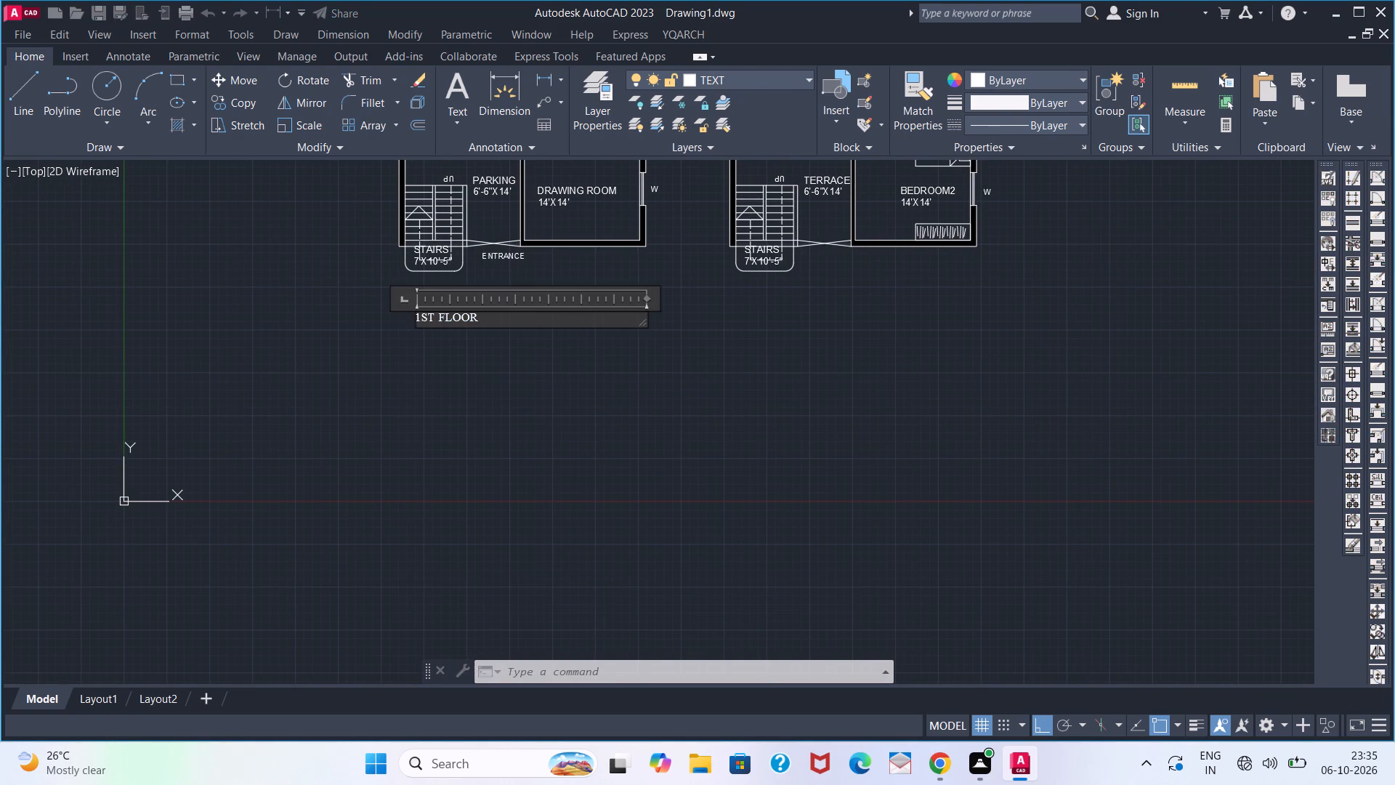
triple_click(480, 316)
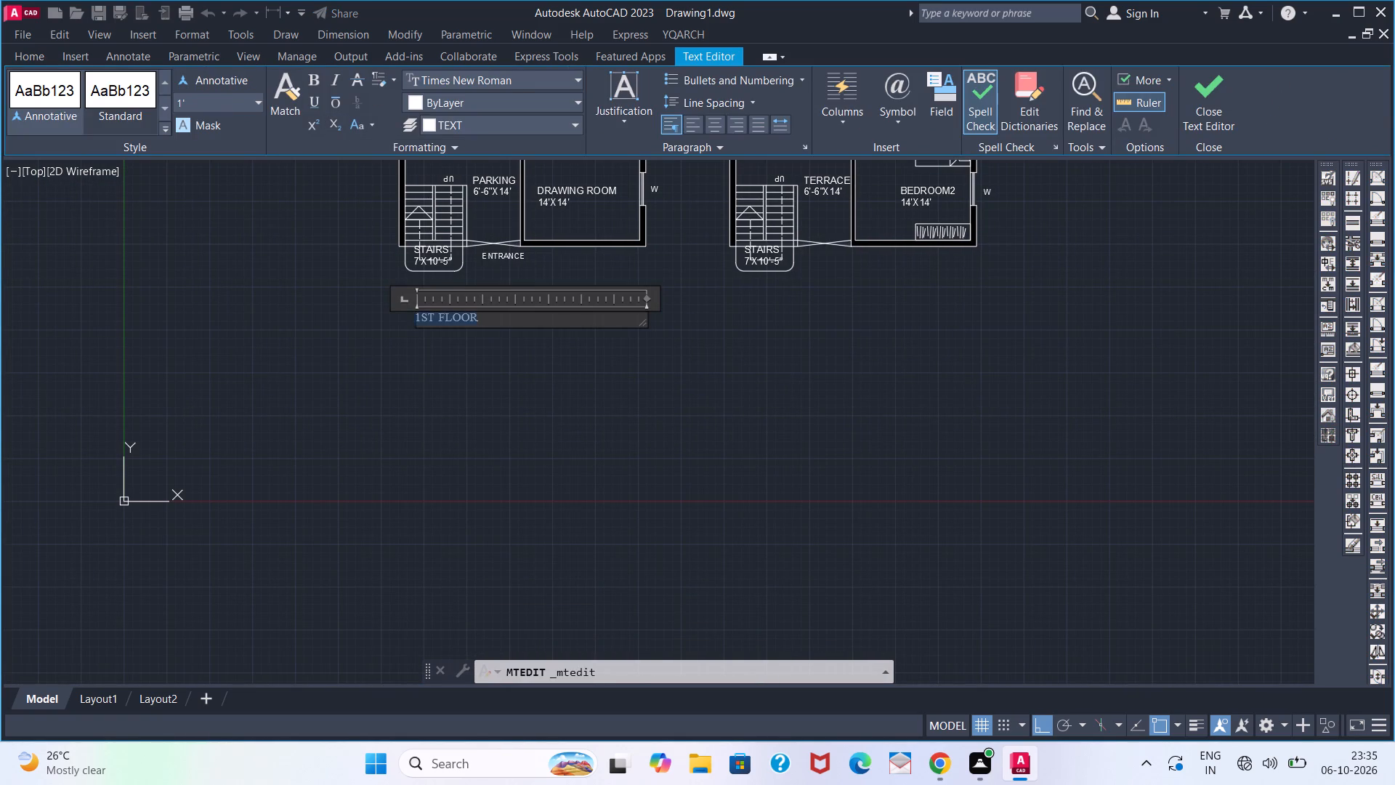
double_click(225, 92)
drag(219, 94, 155, 95)
text(24)
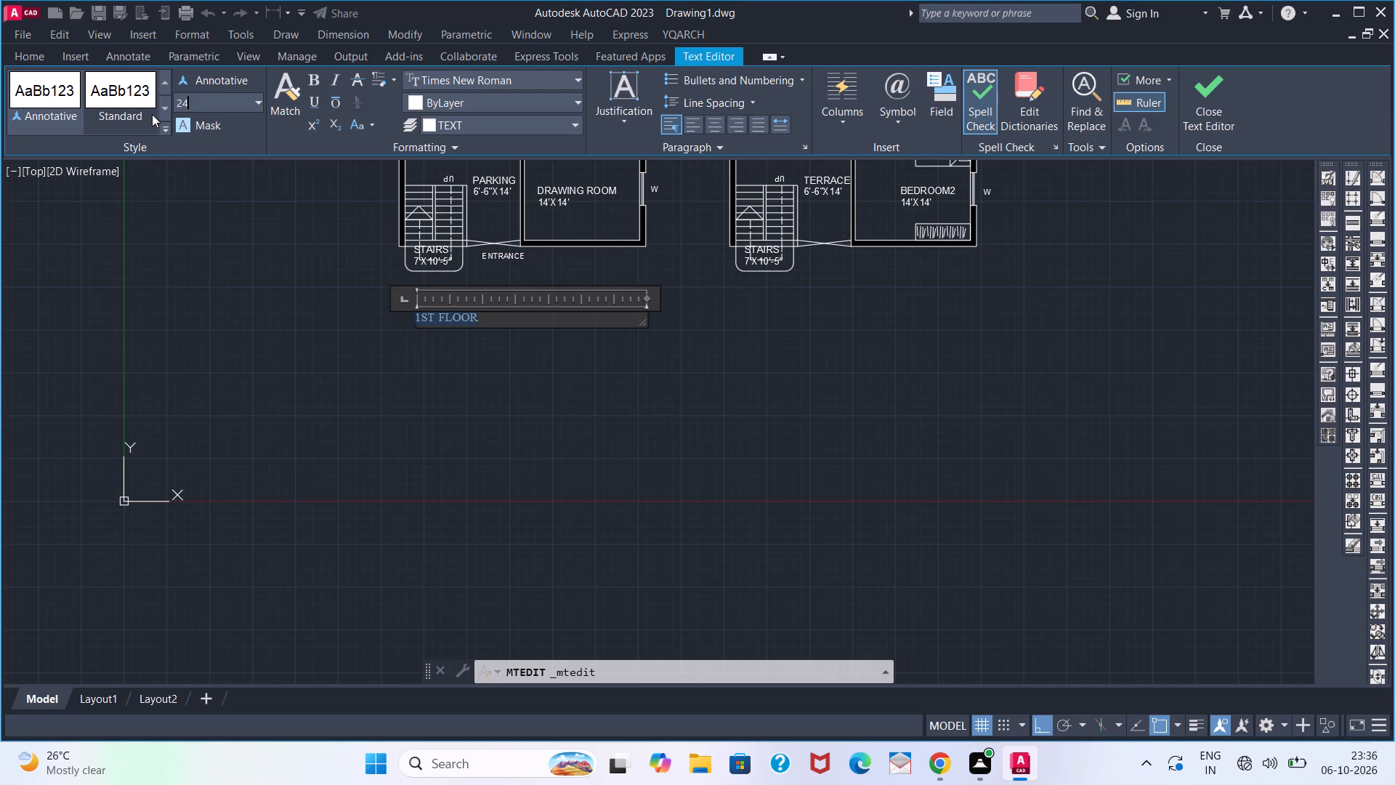
key(Return)
Re-enter the title text 1ST FLOOR in the text box below the DRAWING ROOM plan and finish editing.
key(grave)
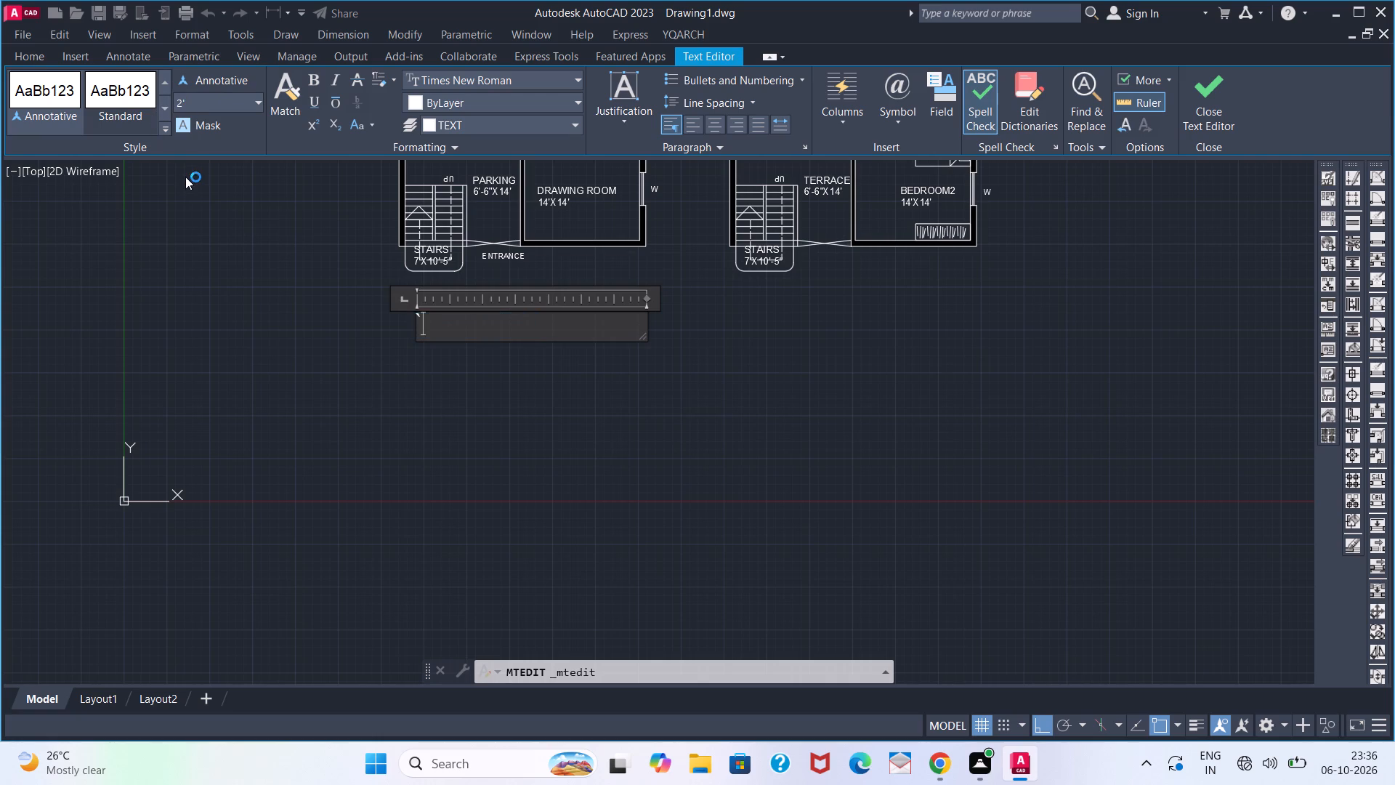
key(Escape)
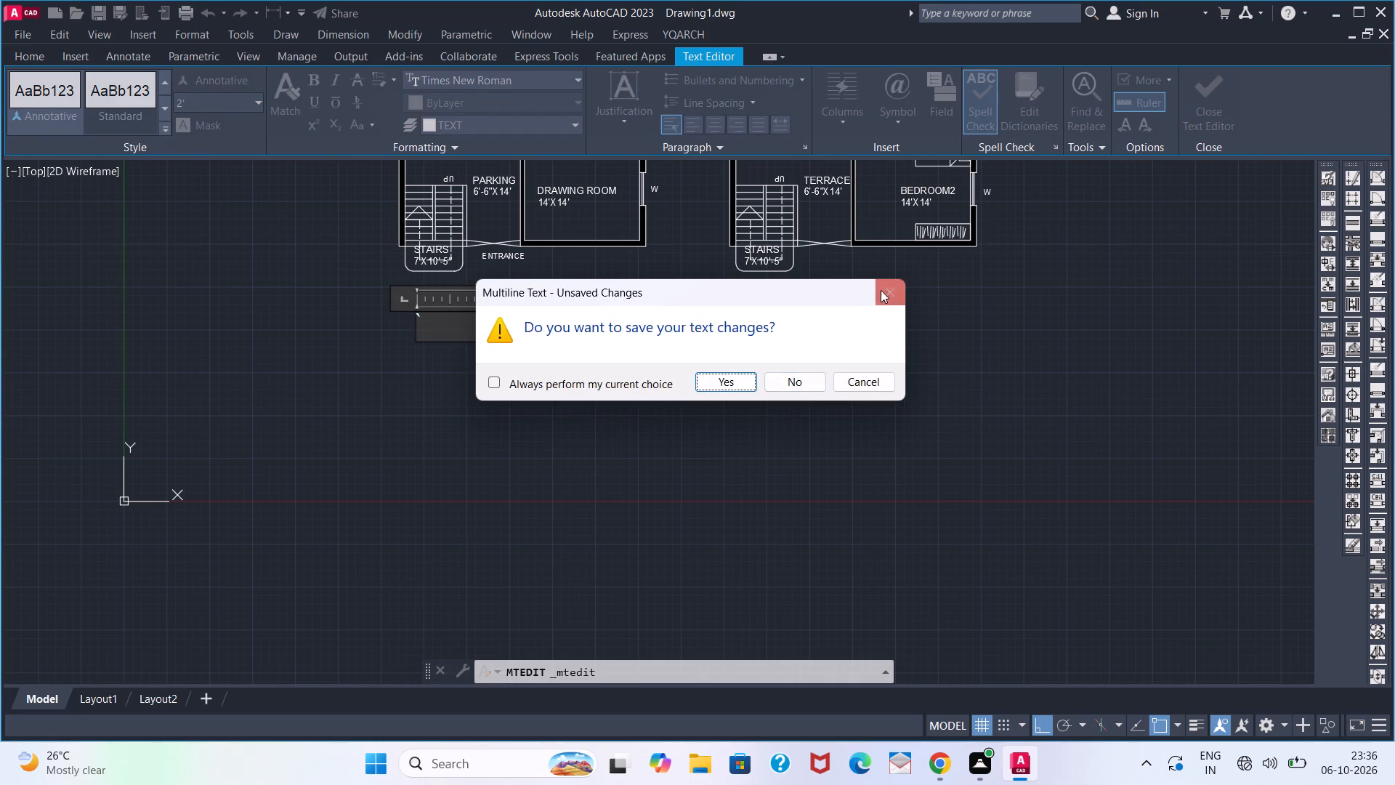
click(885, 290)
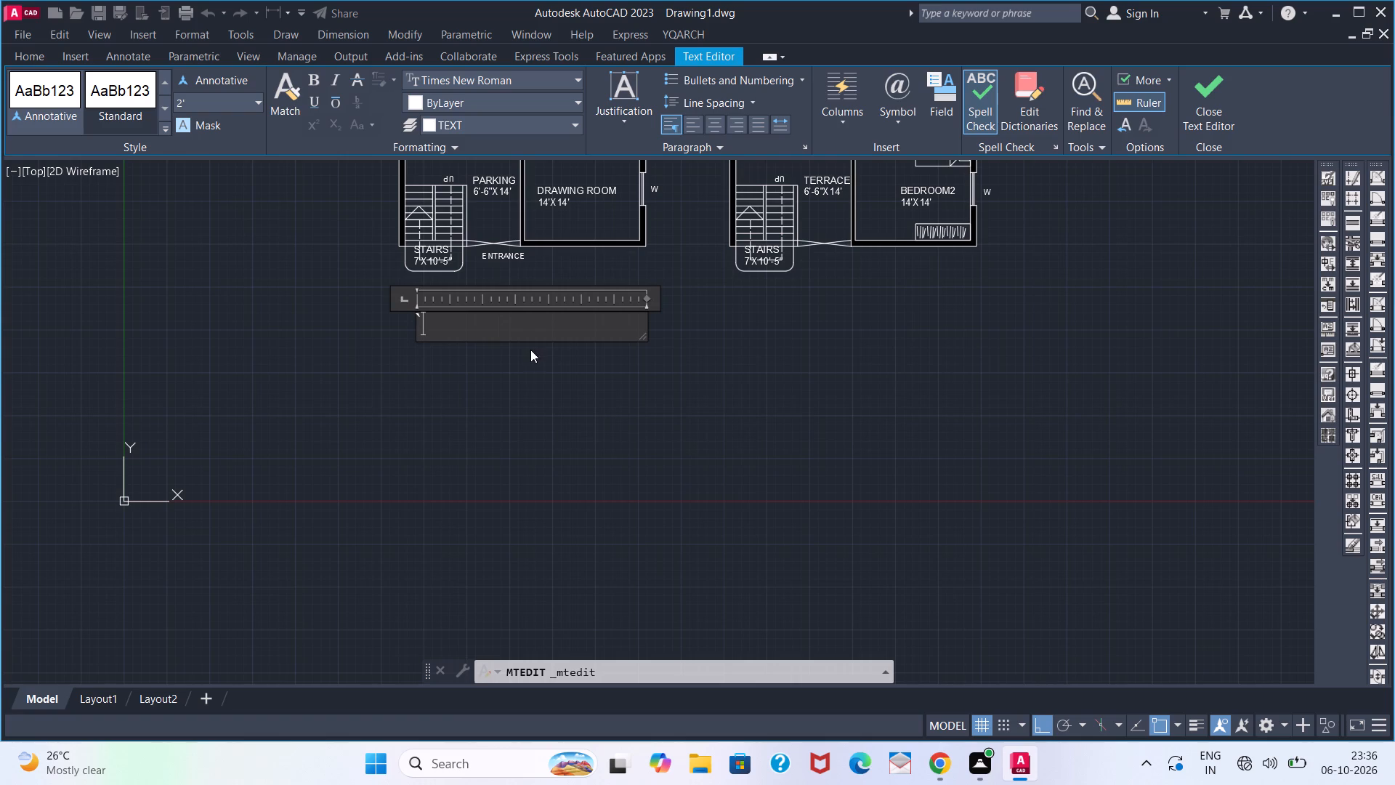
key(Escape)
click(882, 299)
text(1ST)
key(space)
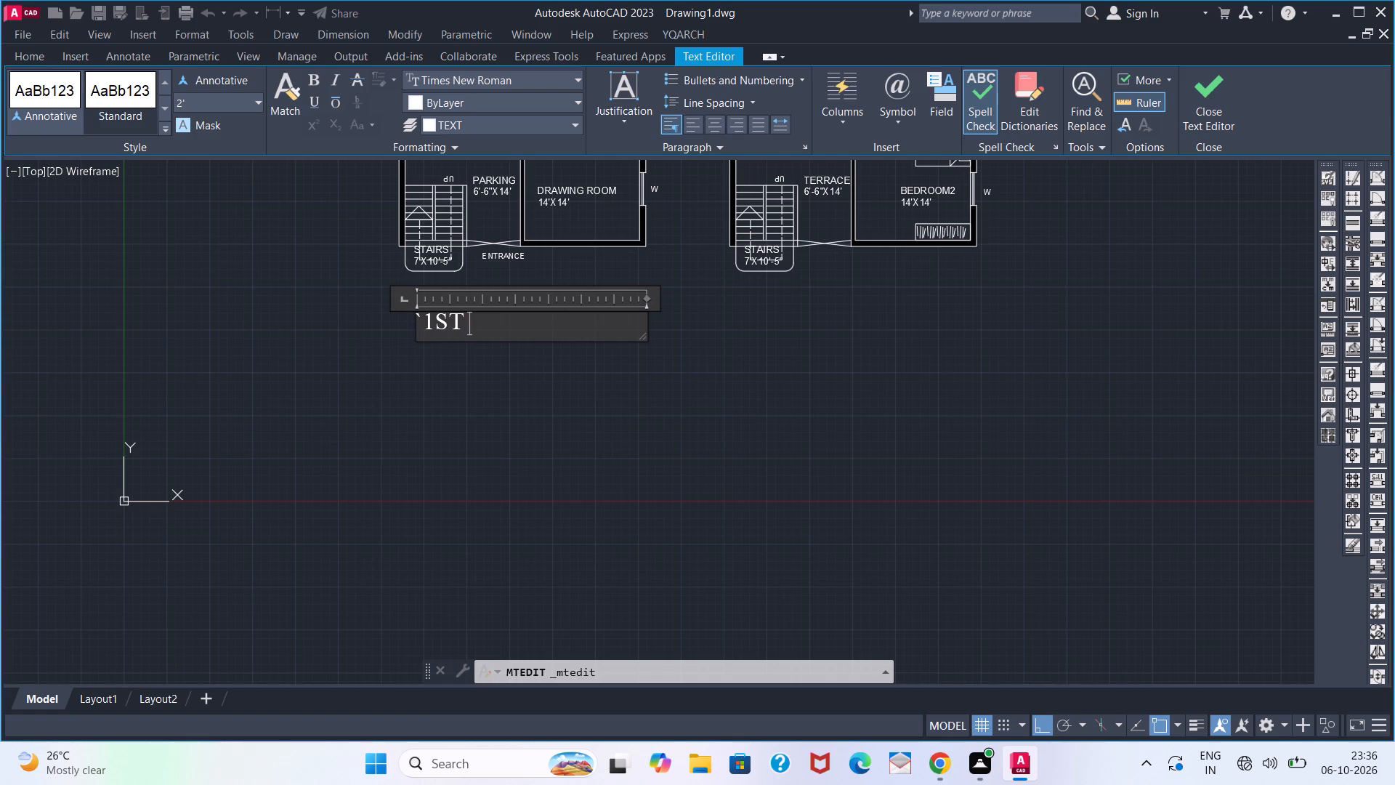
text(FLOOR)
click(398, 360)
Reopen the title below the DRAWING ROOM plan and delete the stray mark in front of 1ST FLOOR.
scroll(416, 323, up, 2)
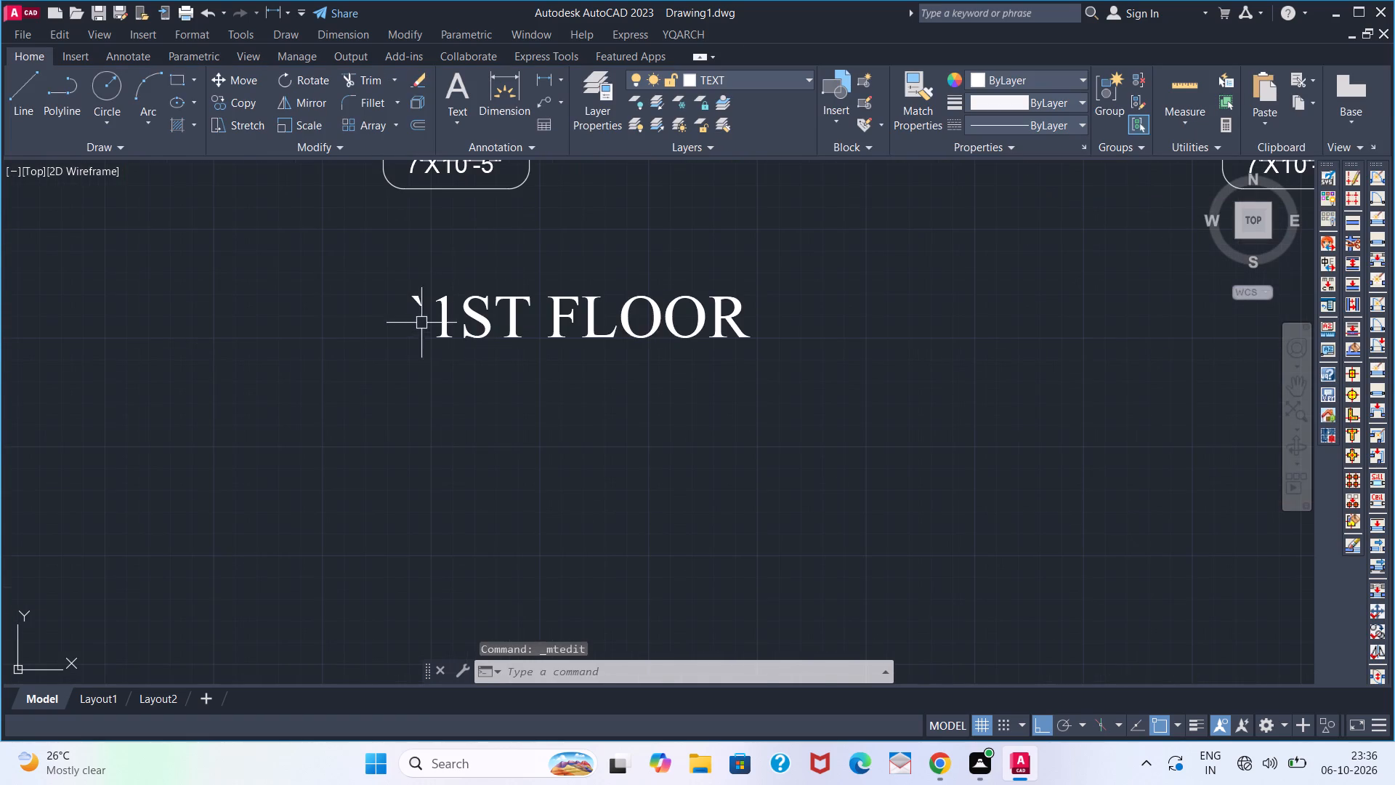
triple_click(428, 320)
click(451, 294)
drag(452, 294, 452, 306)
click(452, 306)
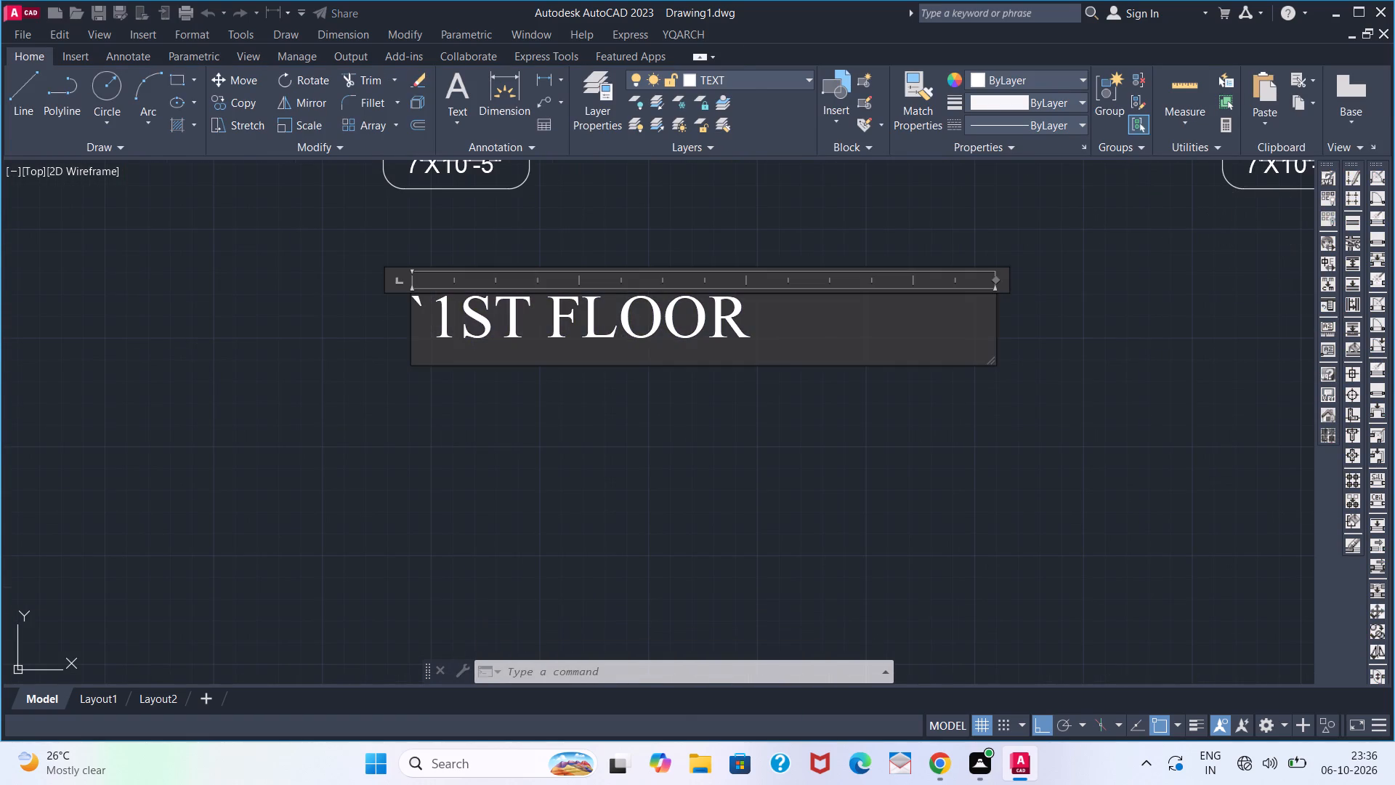
click(422, 301)
key(BackSpace)
click(336, 417)
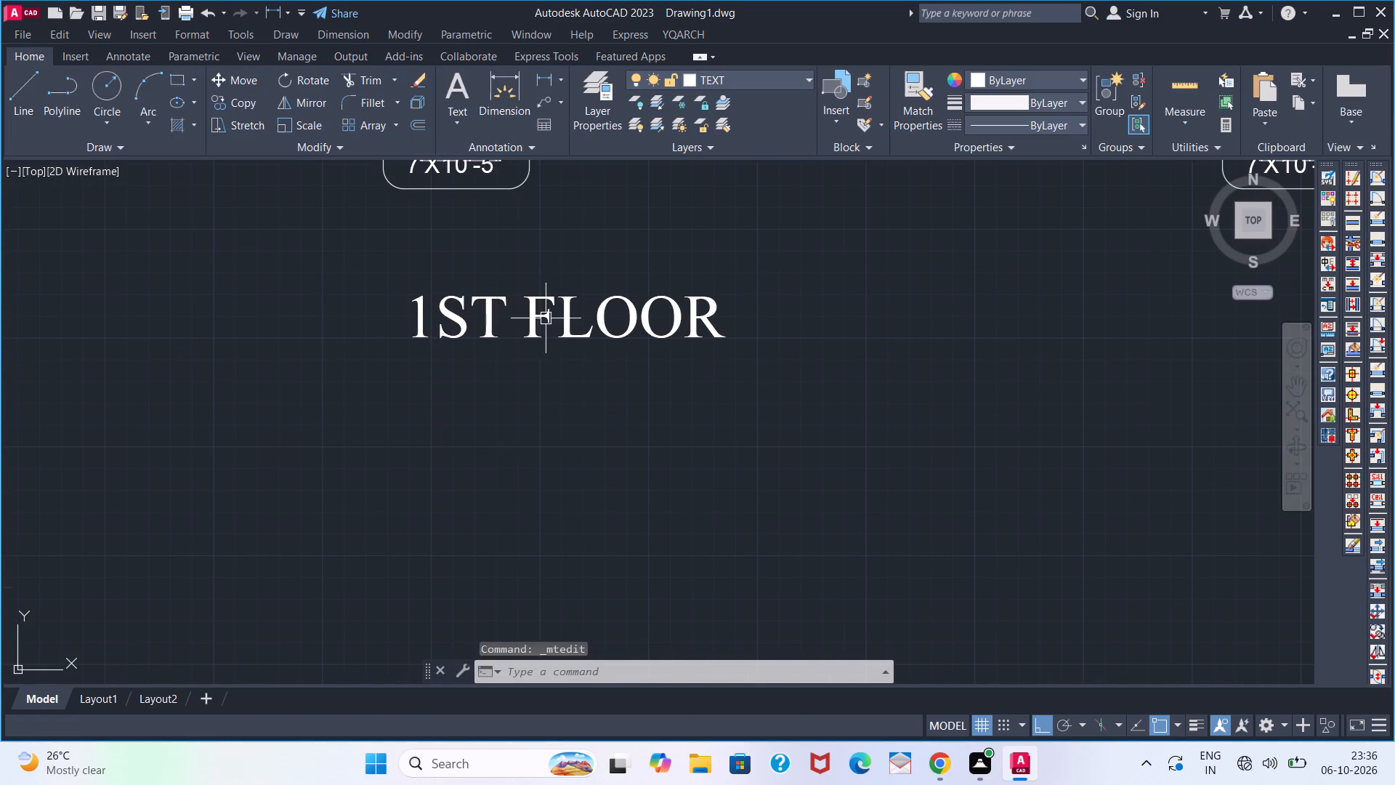
With Ortho off, move the 1ST FLOOR title about 6' diagonally up and right, just under the ENTRANCE label.
click(552, 312)
click(420, 293)
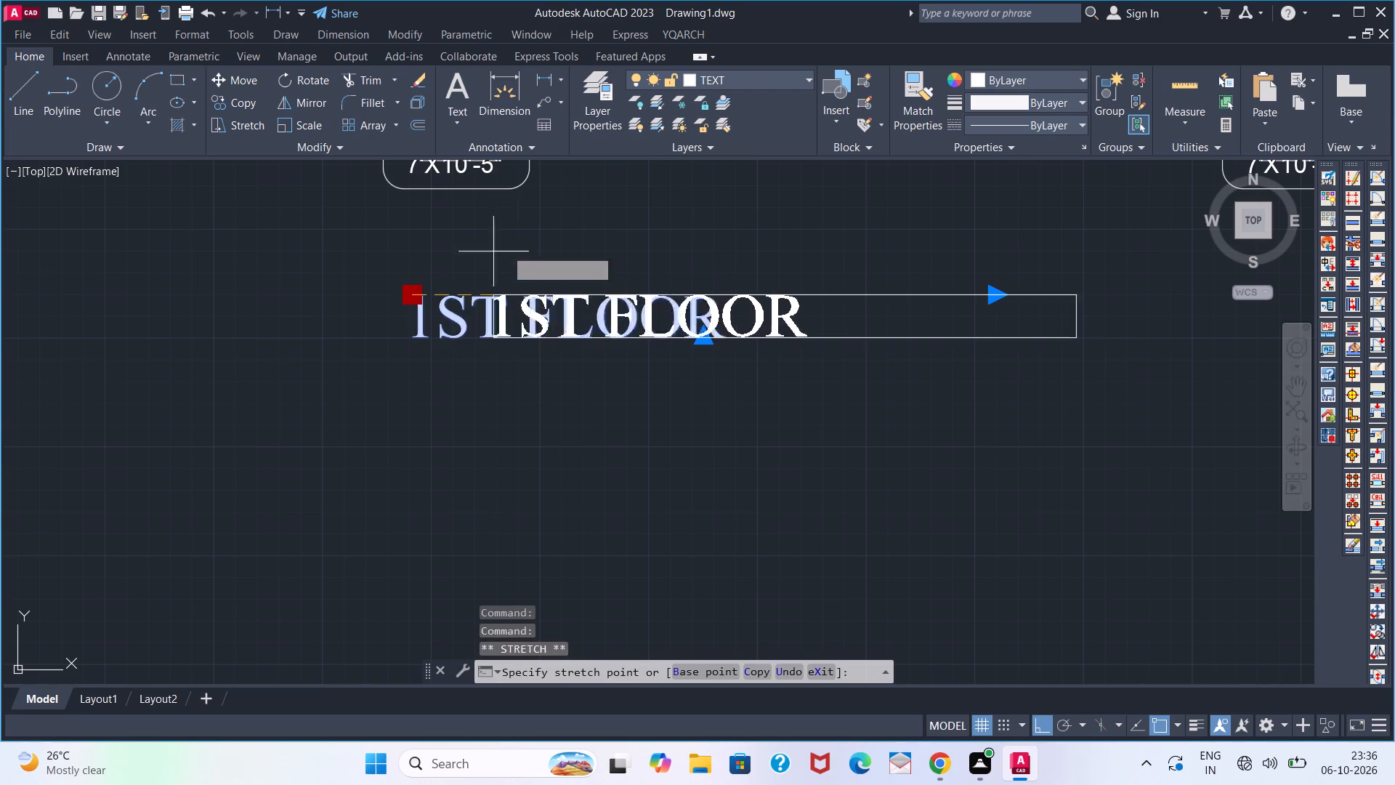
middle_drag(572, 221, 294, 390)
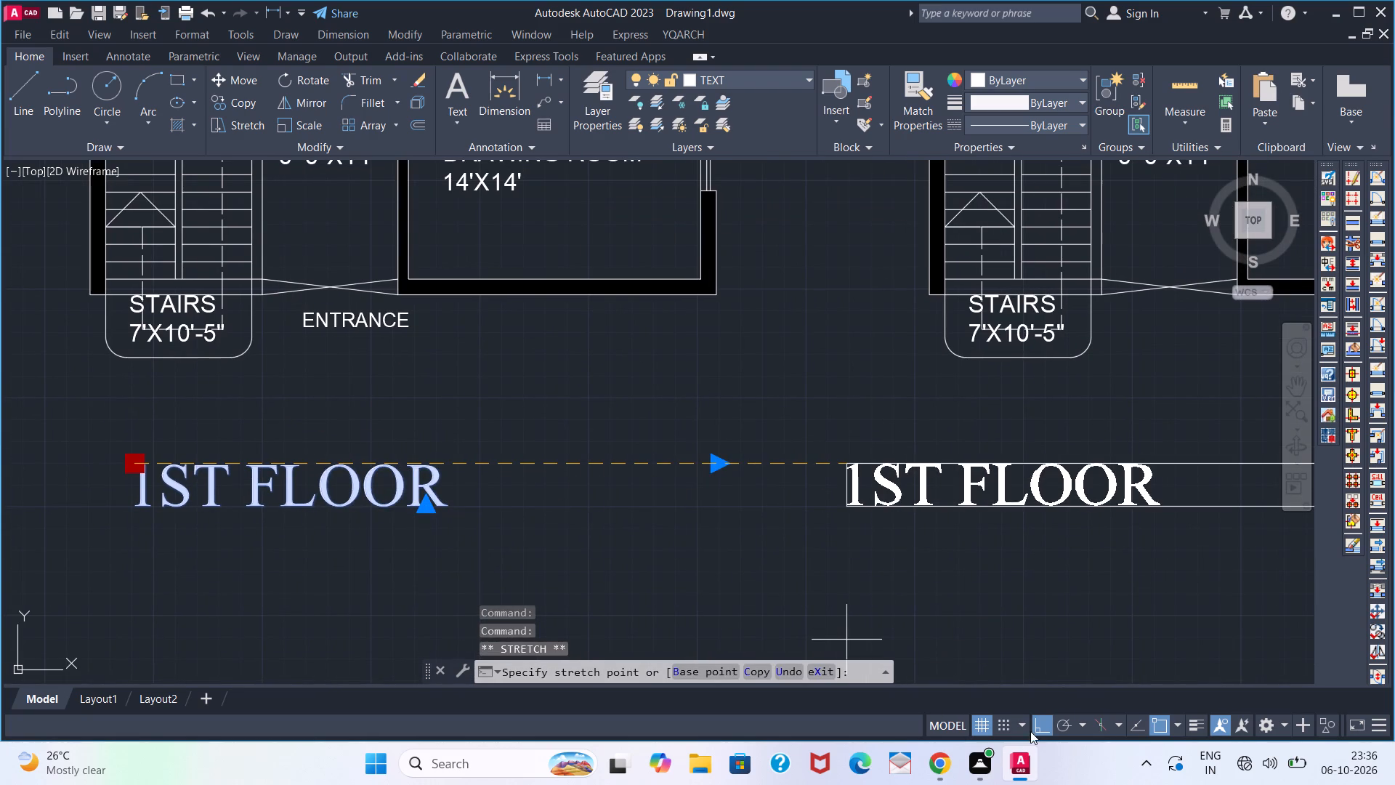
click(1040, 723)
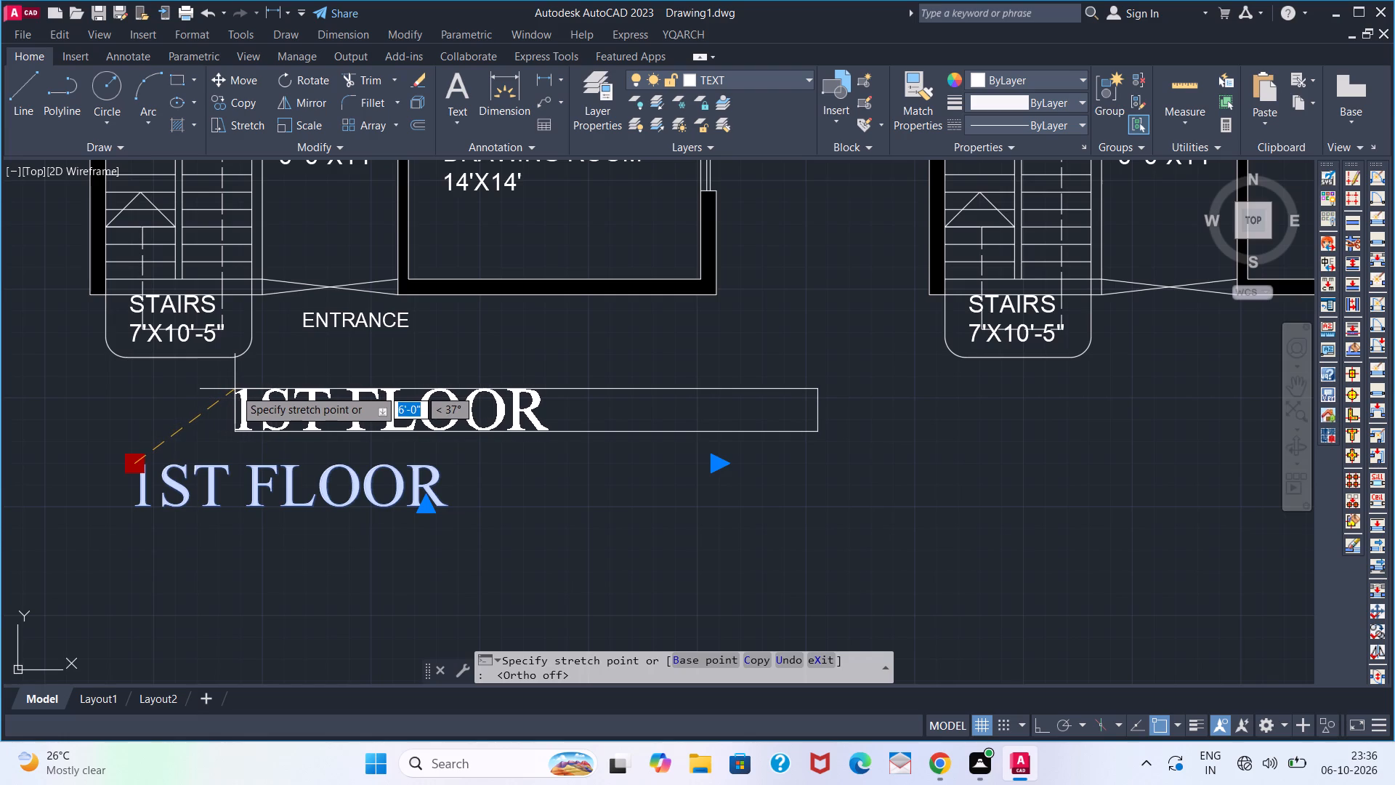
click(235, 387)
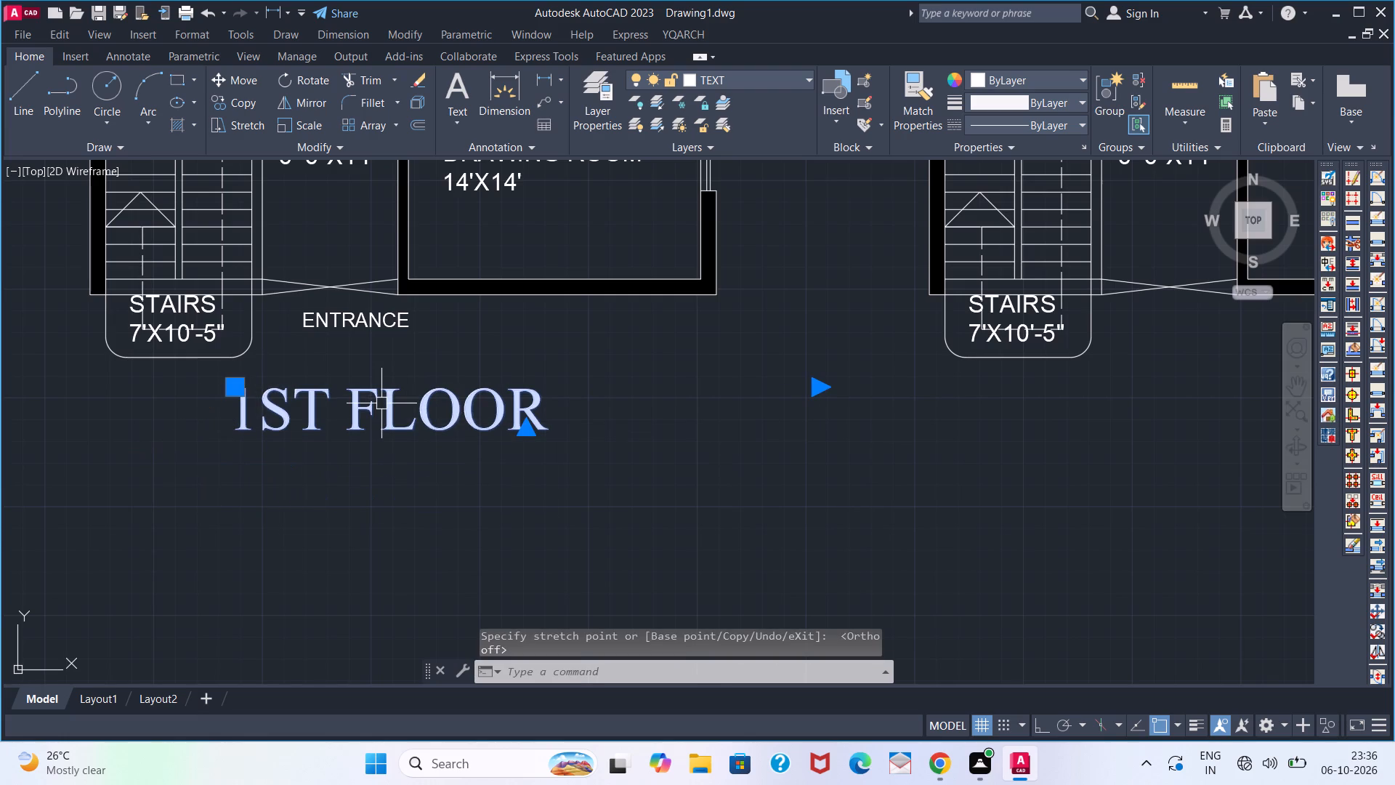
With Ortho on, copy the 1ST FLOOR title about 43'-10" horizontally to below the BEDROOM2 plan.
text(CO)
key(Return)
click(346, 406)
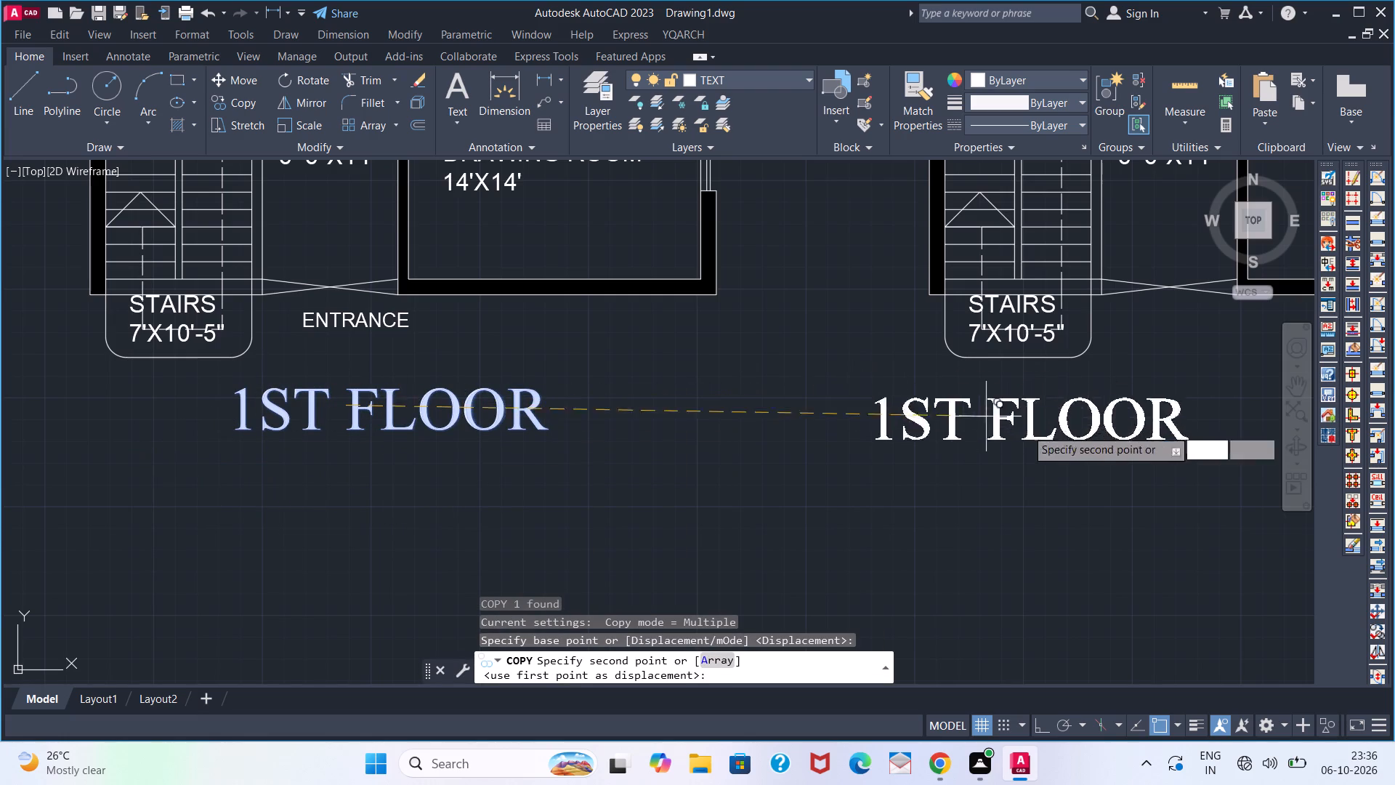
middle_drag(1144, 403, 924, 414)
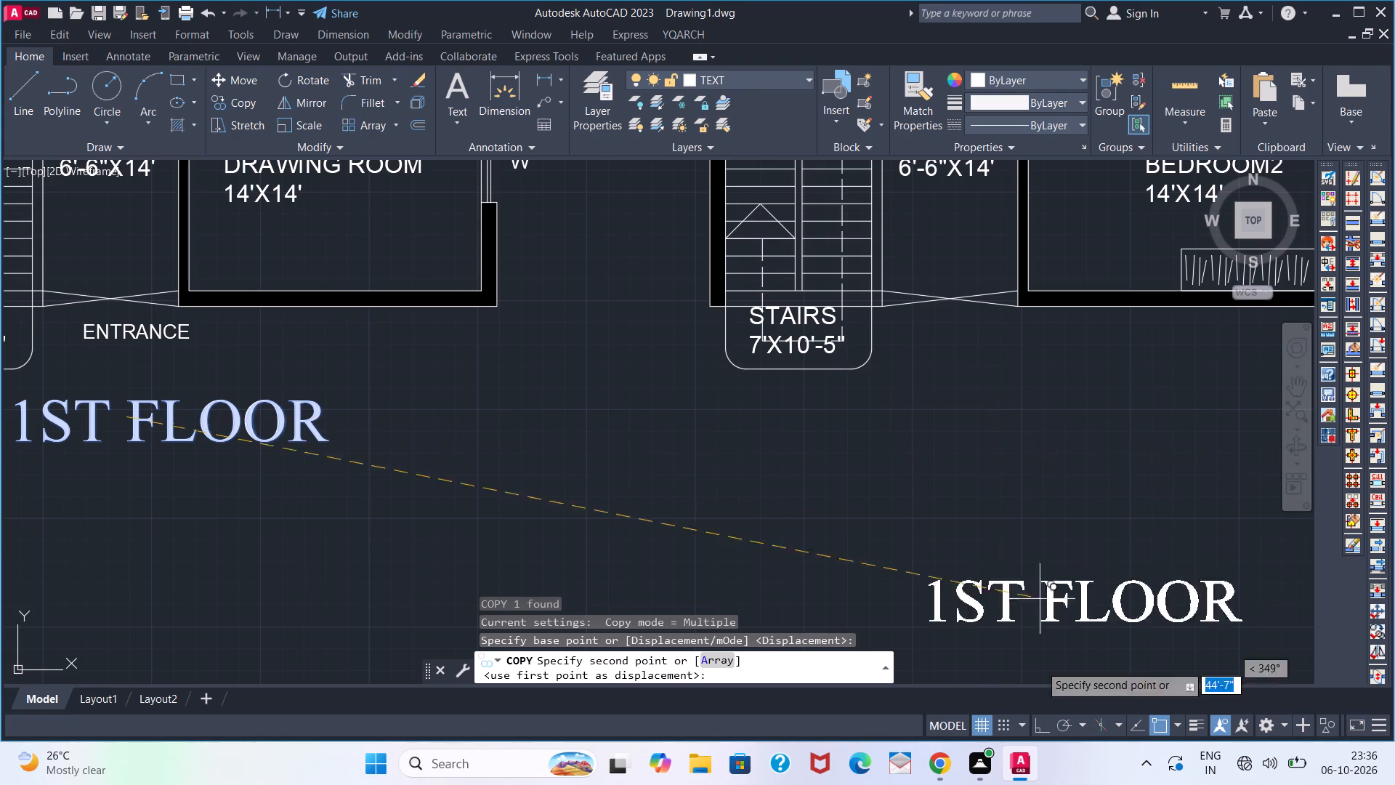
click(1043, 725)
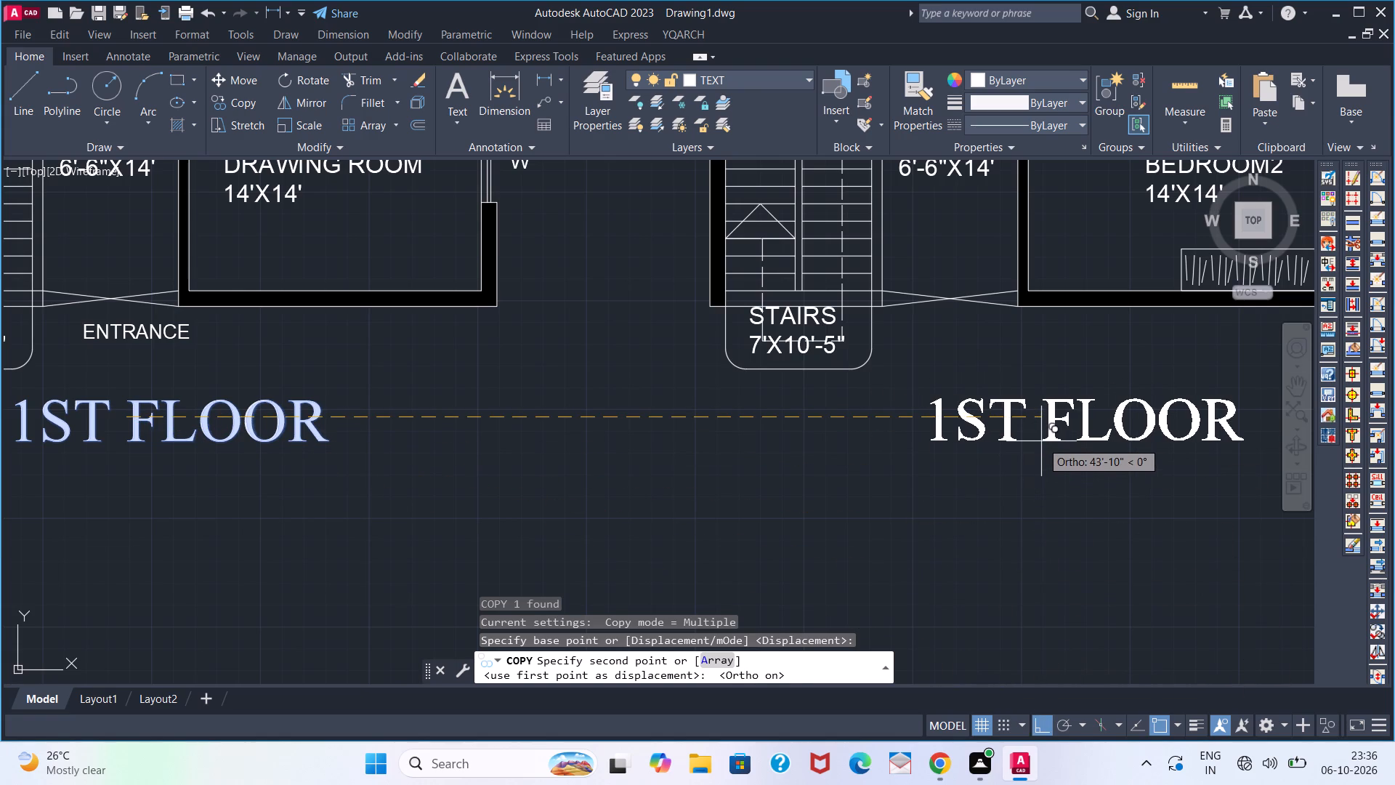
click(1041, 441)
key(Escape)
Change the original title below the DRAWING ROOM plan to GROUND FLOOR.
double_click(192, 430)
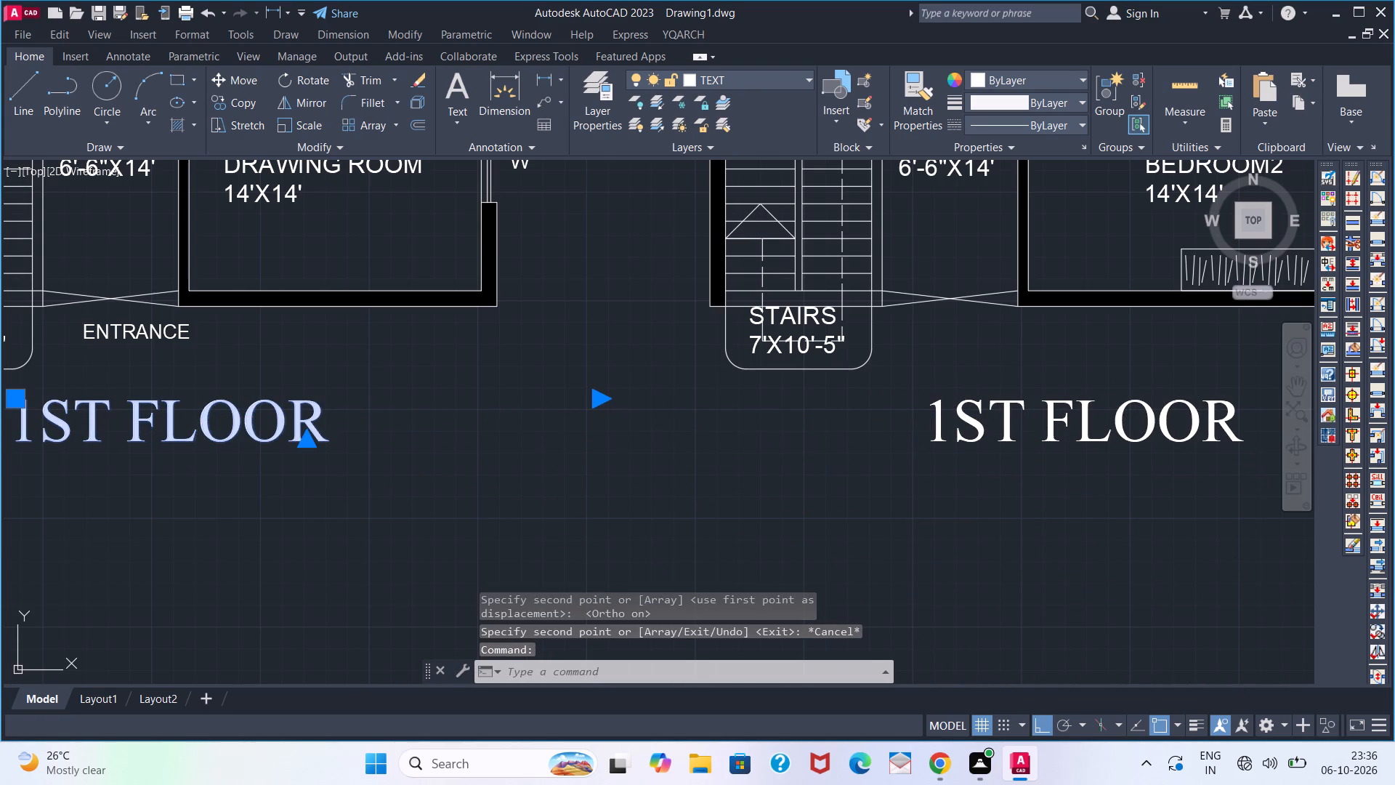
click(402, 419)
key(BackSpace)
key(BackSpace)
key(BackSpace)
key(BackSpace)
key(BackSpace)
key(BackSpace)
key(BackSpace)
key(BackSpace)
key(BackSpace)
key(BackSpace)
key(BackSpace)
key(BackSpace)
key(BackSpace)
key(BackSpace)
key(BackSpace)
key(BackSpace)
key(BackSpace)
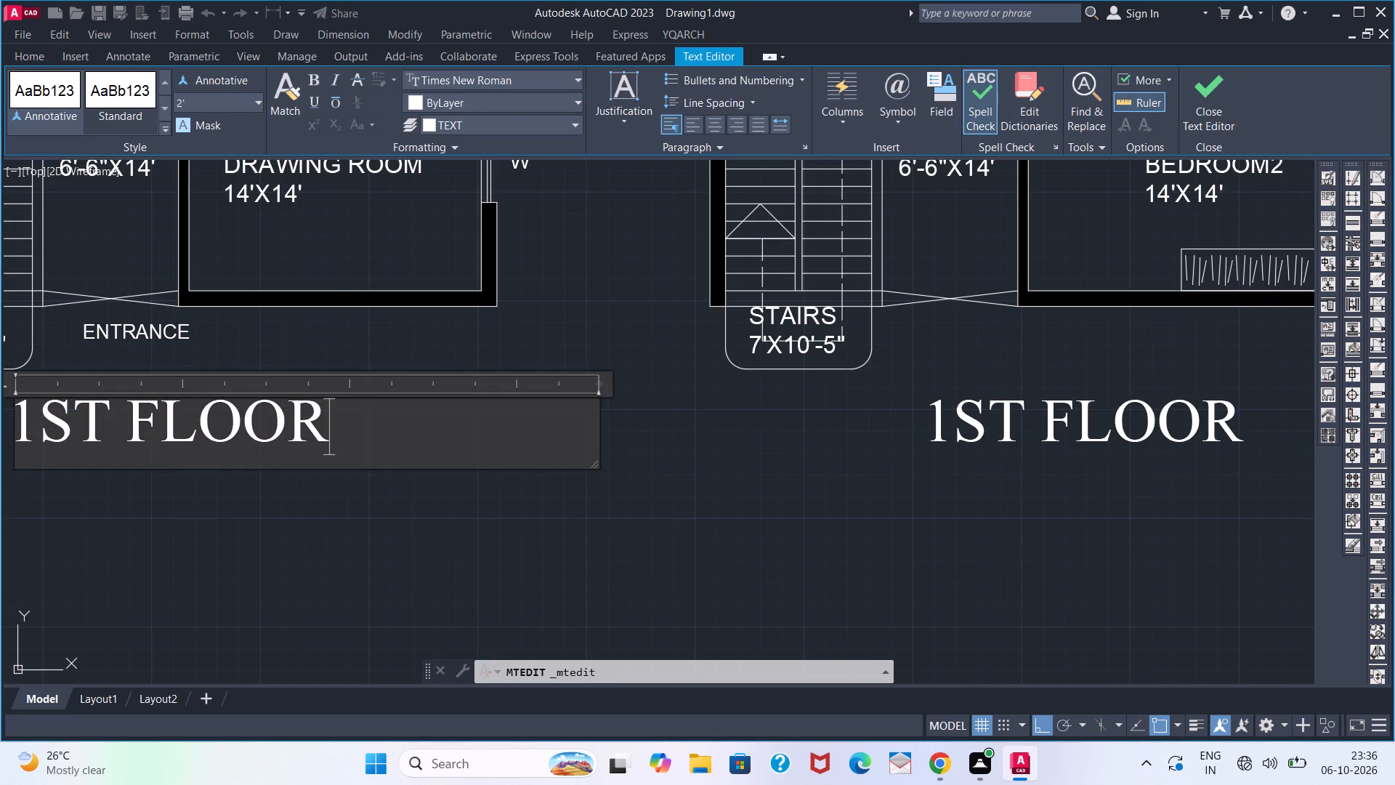
key(f)
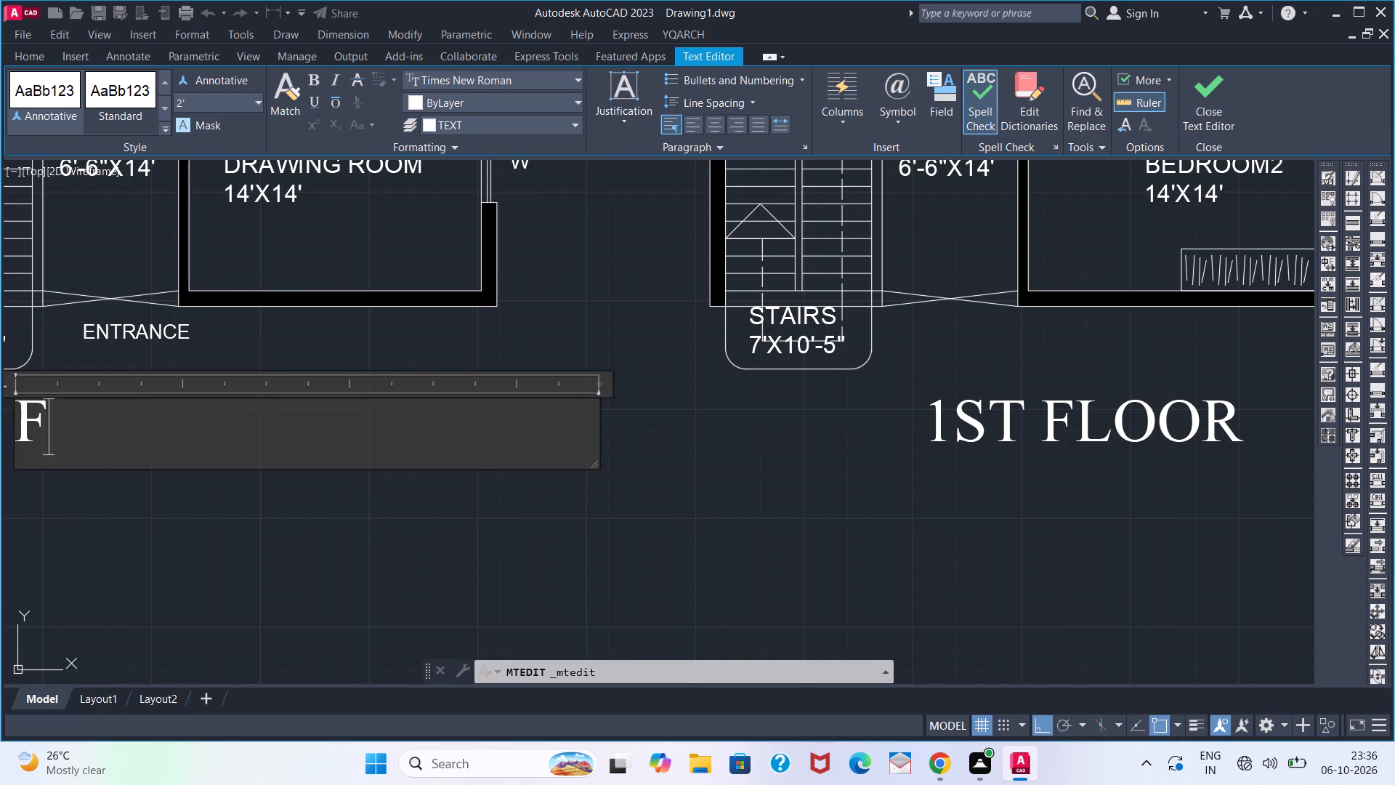
key(BackSpace)
text(GROUND)
key(space)
text(FLOOR)
click(349, 591)
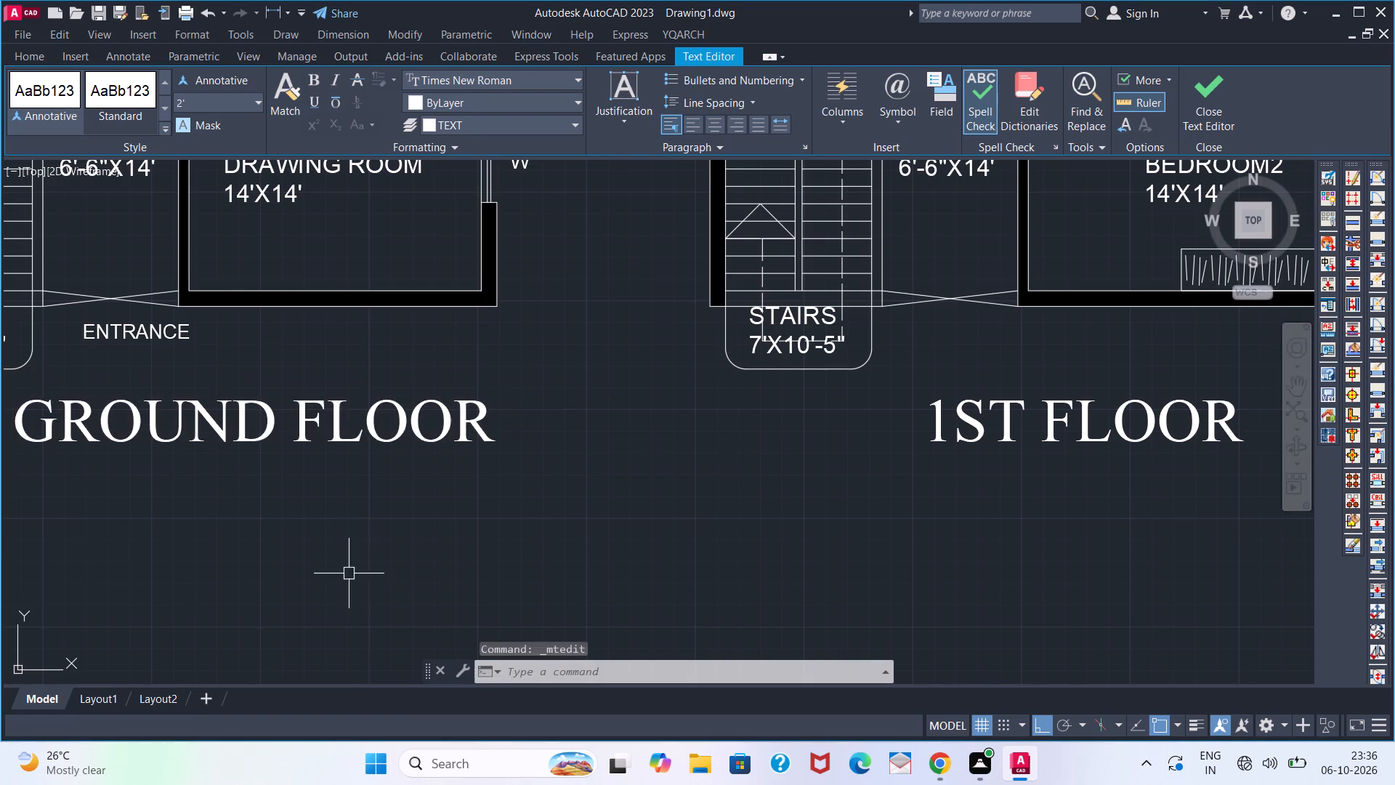
Try to save the drawing to the Desktop under the file name DUPLEX HOUSE.
scroll(299, 473, down, 4)
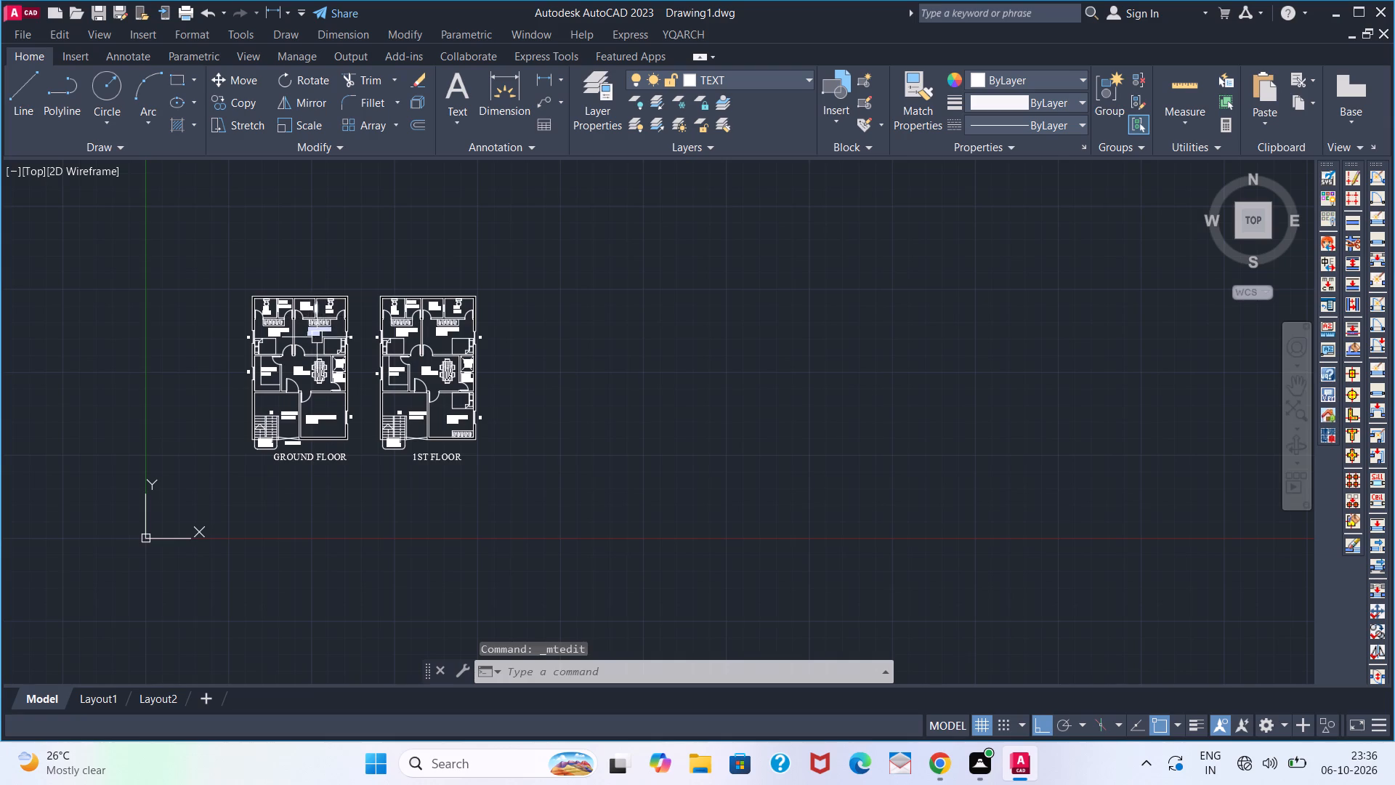
scroll(317, 337, up, 1)
middle_drag(389, 368, 377, 403)
key(ctrl+s)
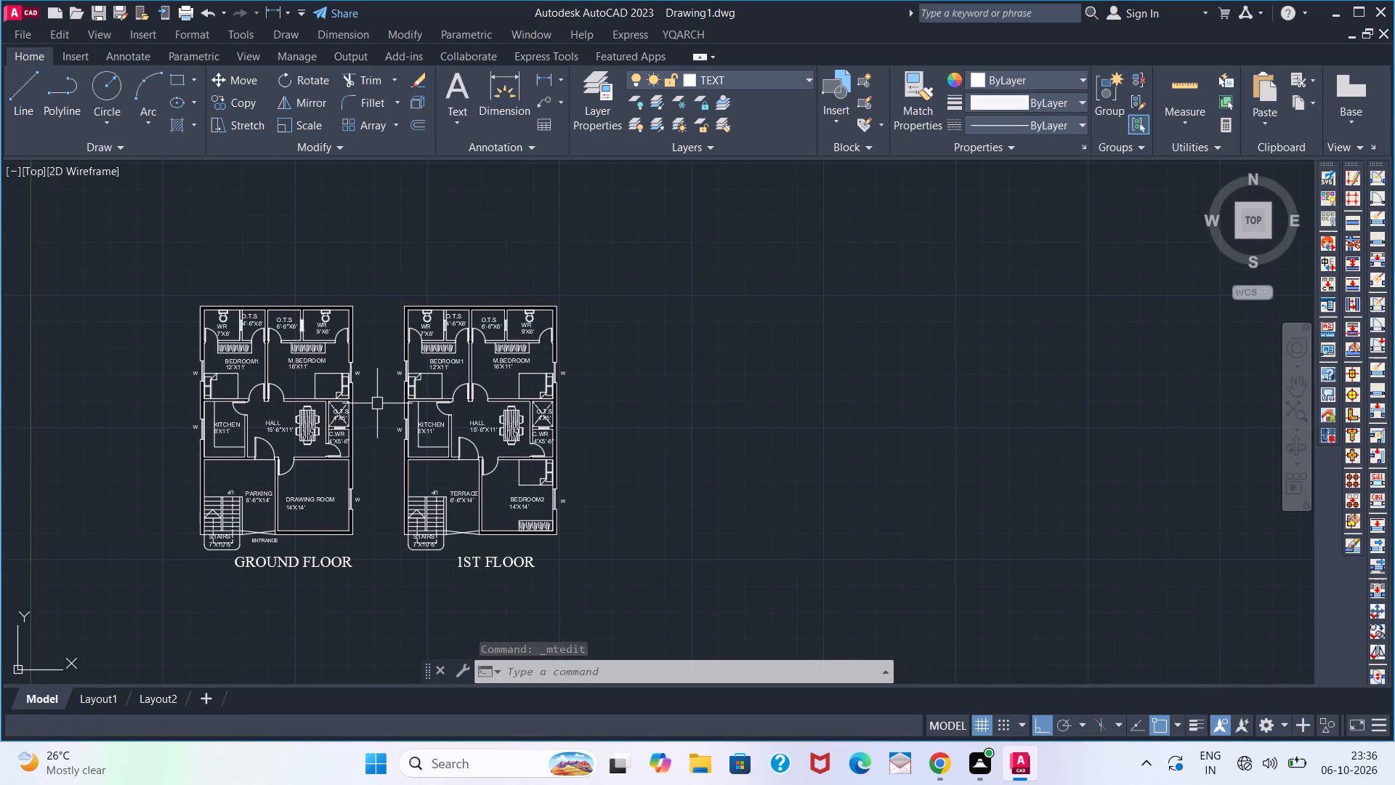
click(438, 338)
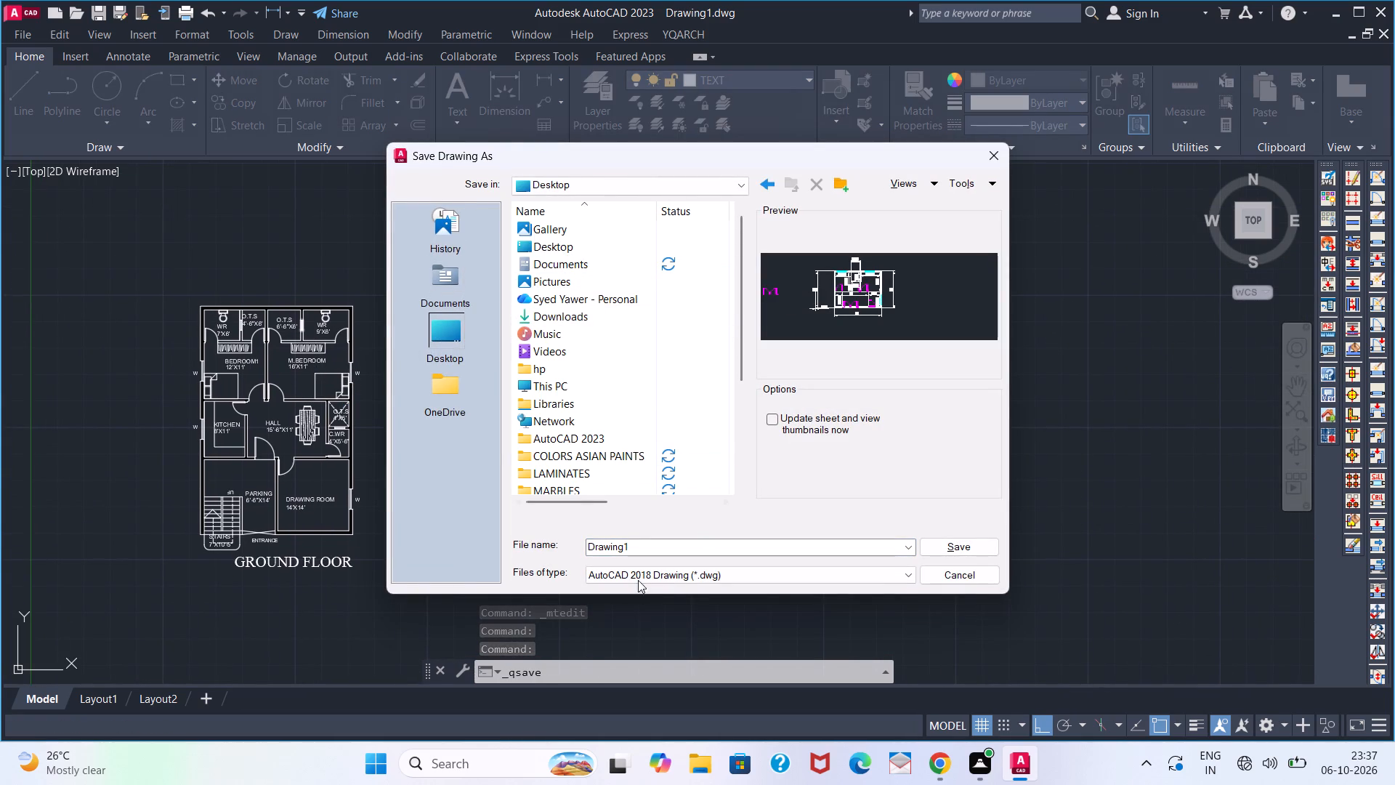
double_click(640, 541)
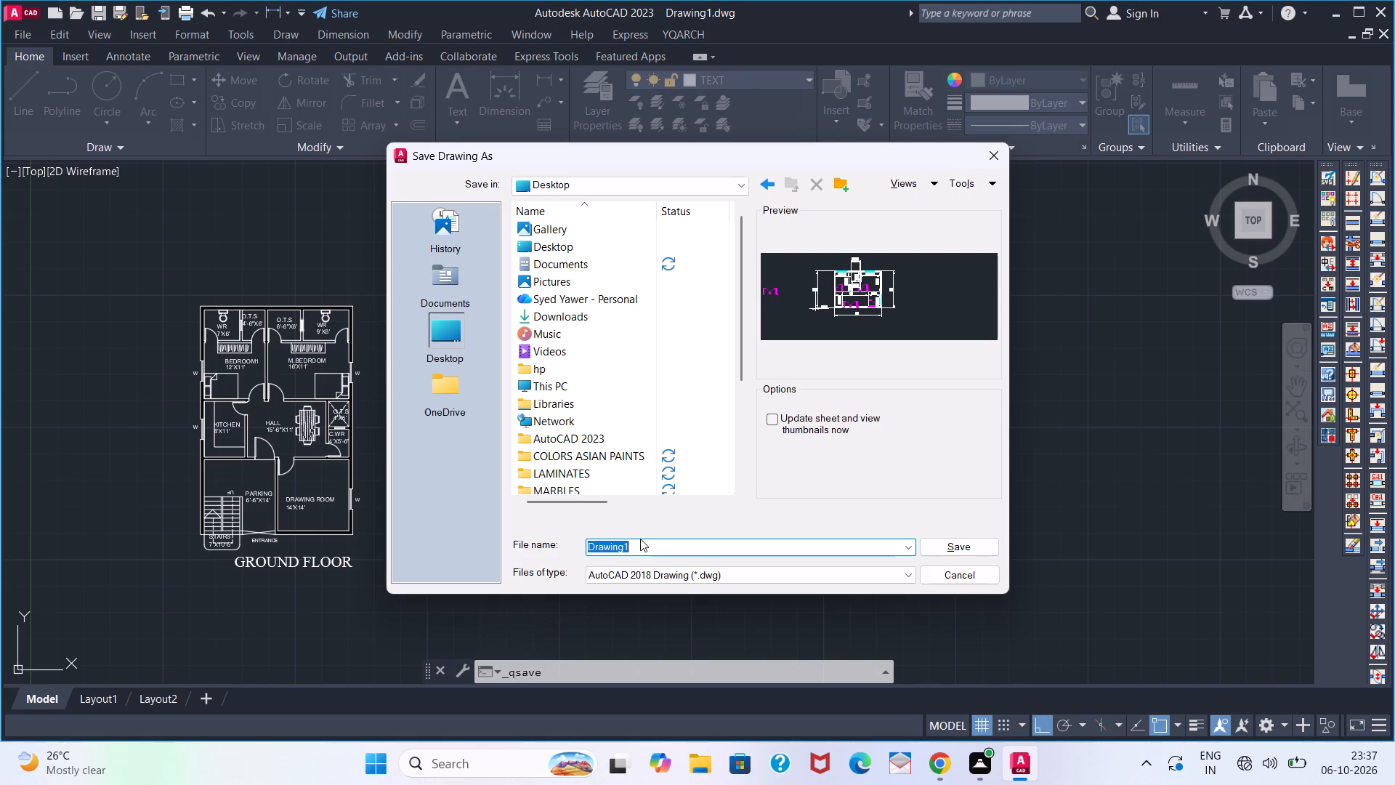
text(DU)
text(PLEX)
key(space)
text(HOUSE)
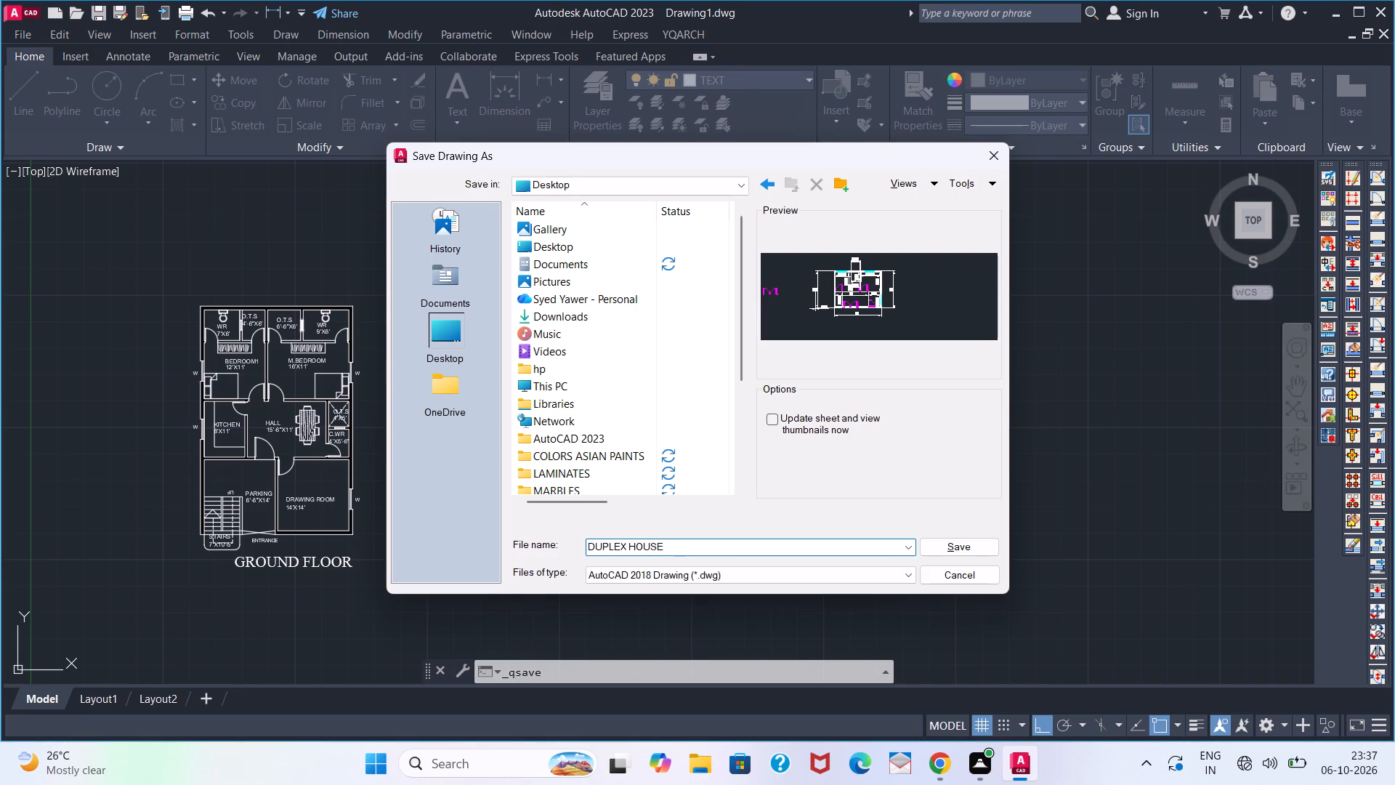
click(923, 542)
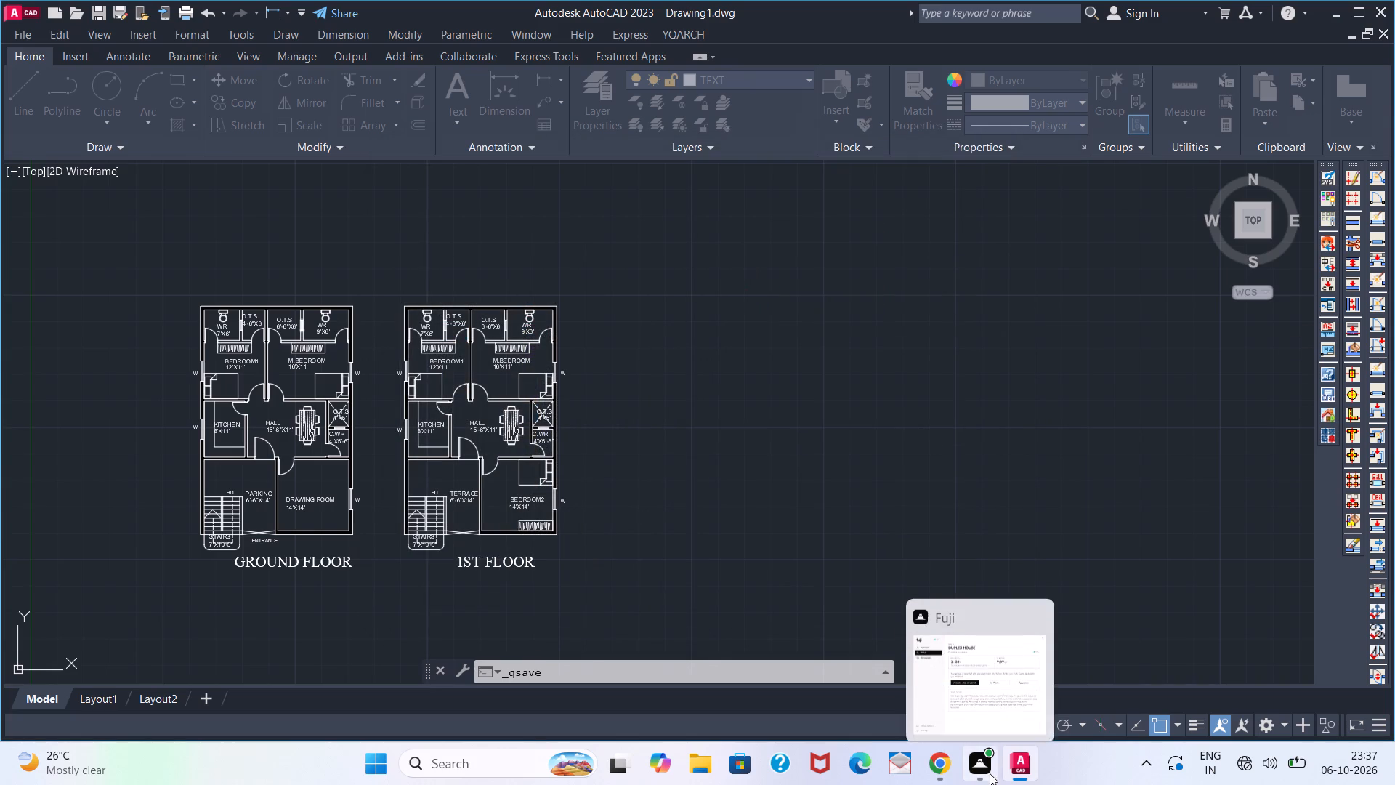
click(946, 214)
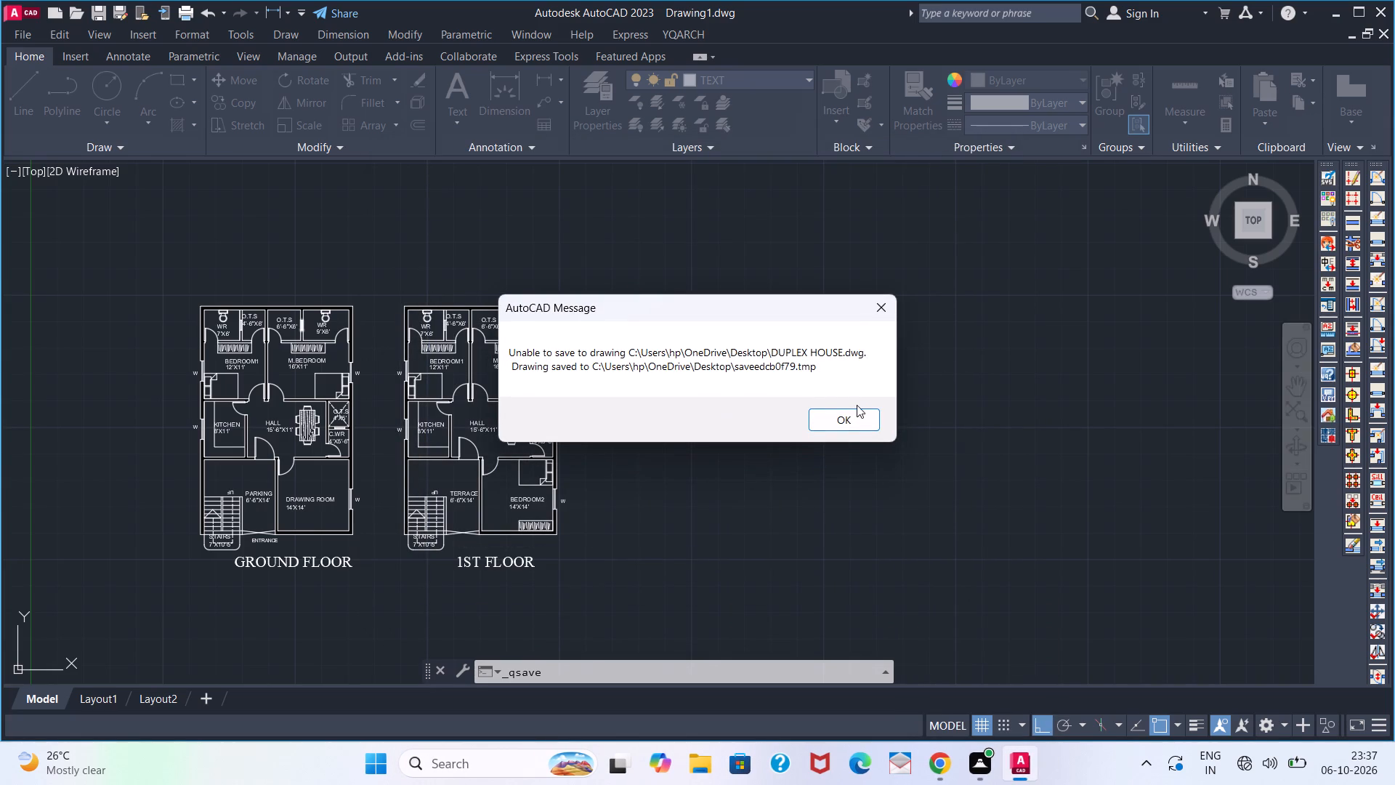
click(850, 423)
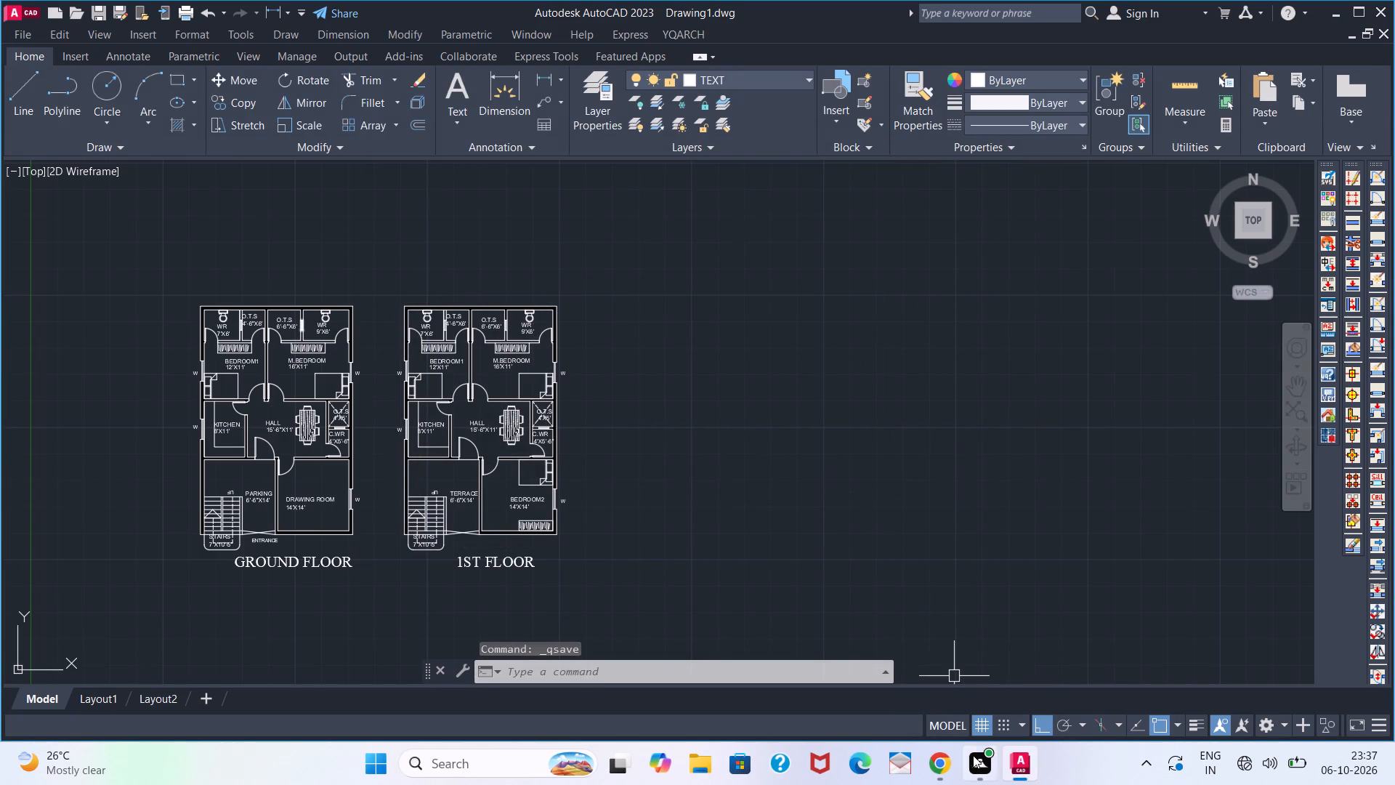